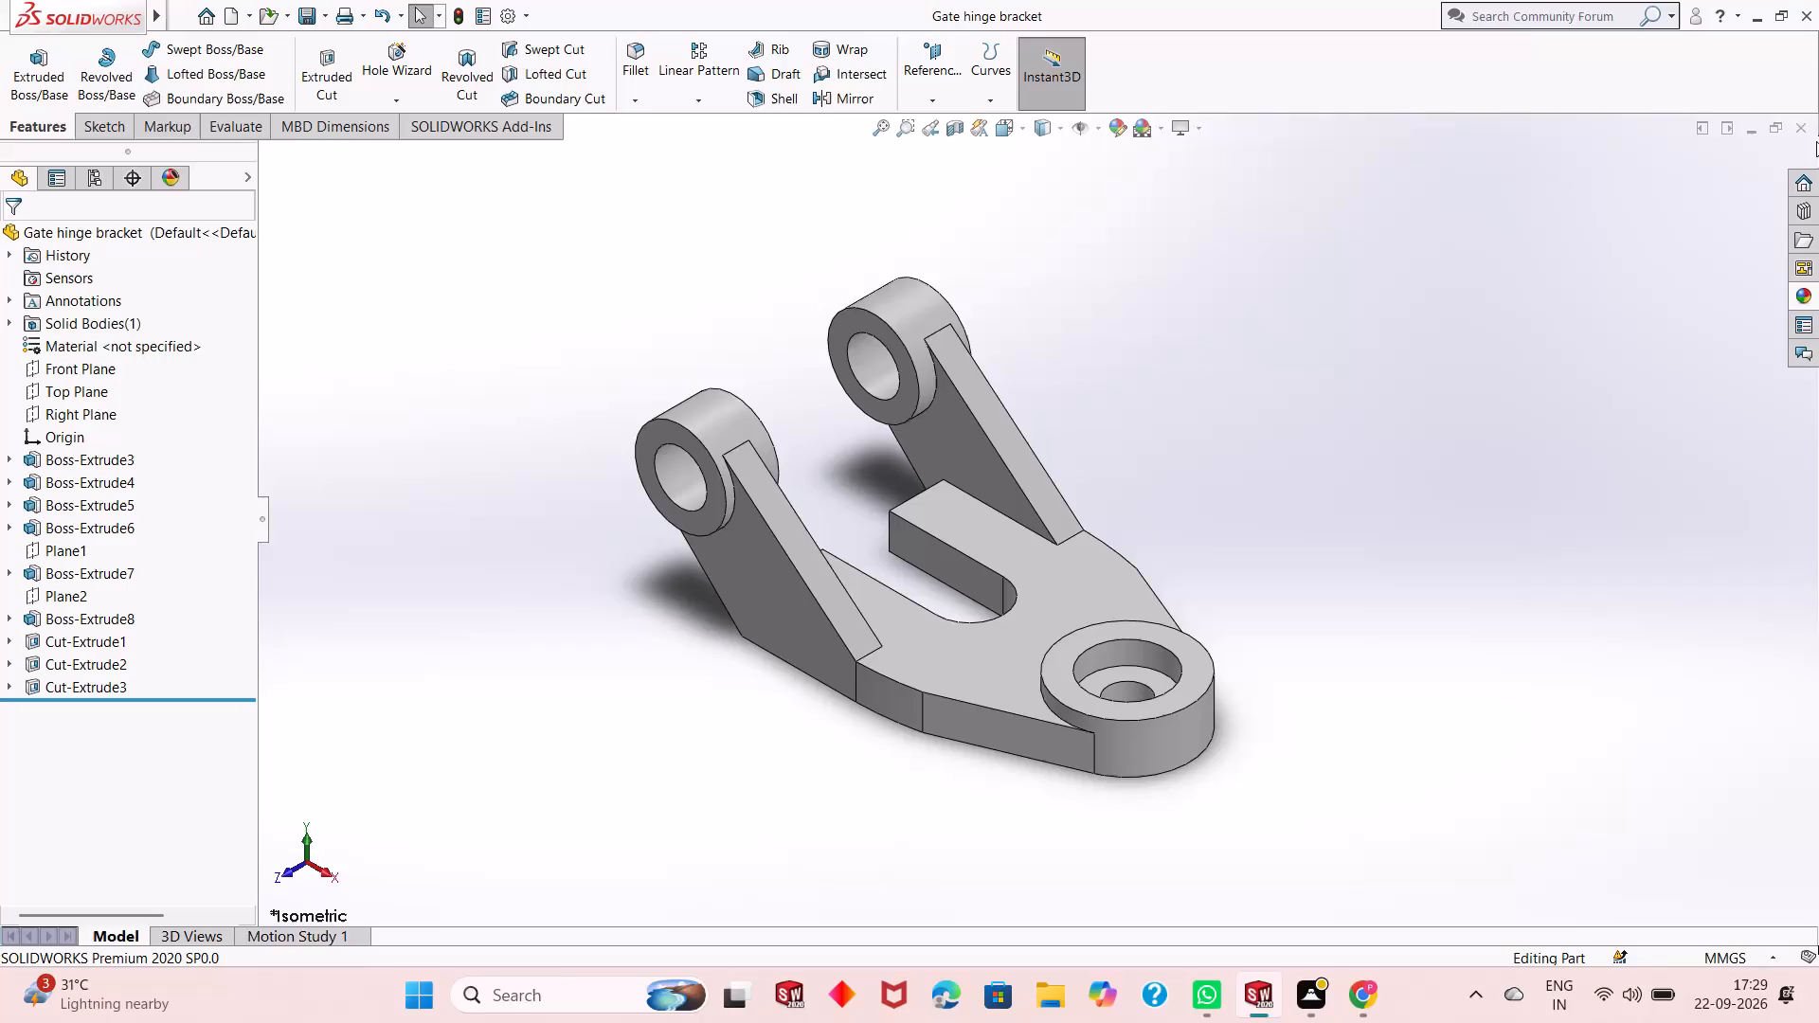
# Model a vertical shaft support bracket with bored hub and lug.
# Close the gate hinge bracket part and create a new part document.
pyautogui.click(1807, 133)
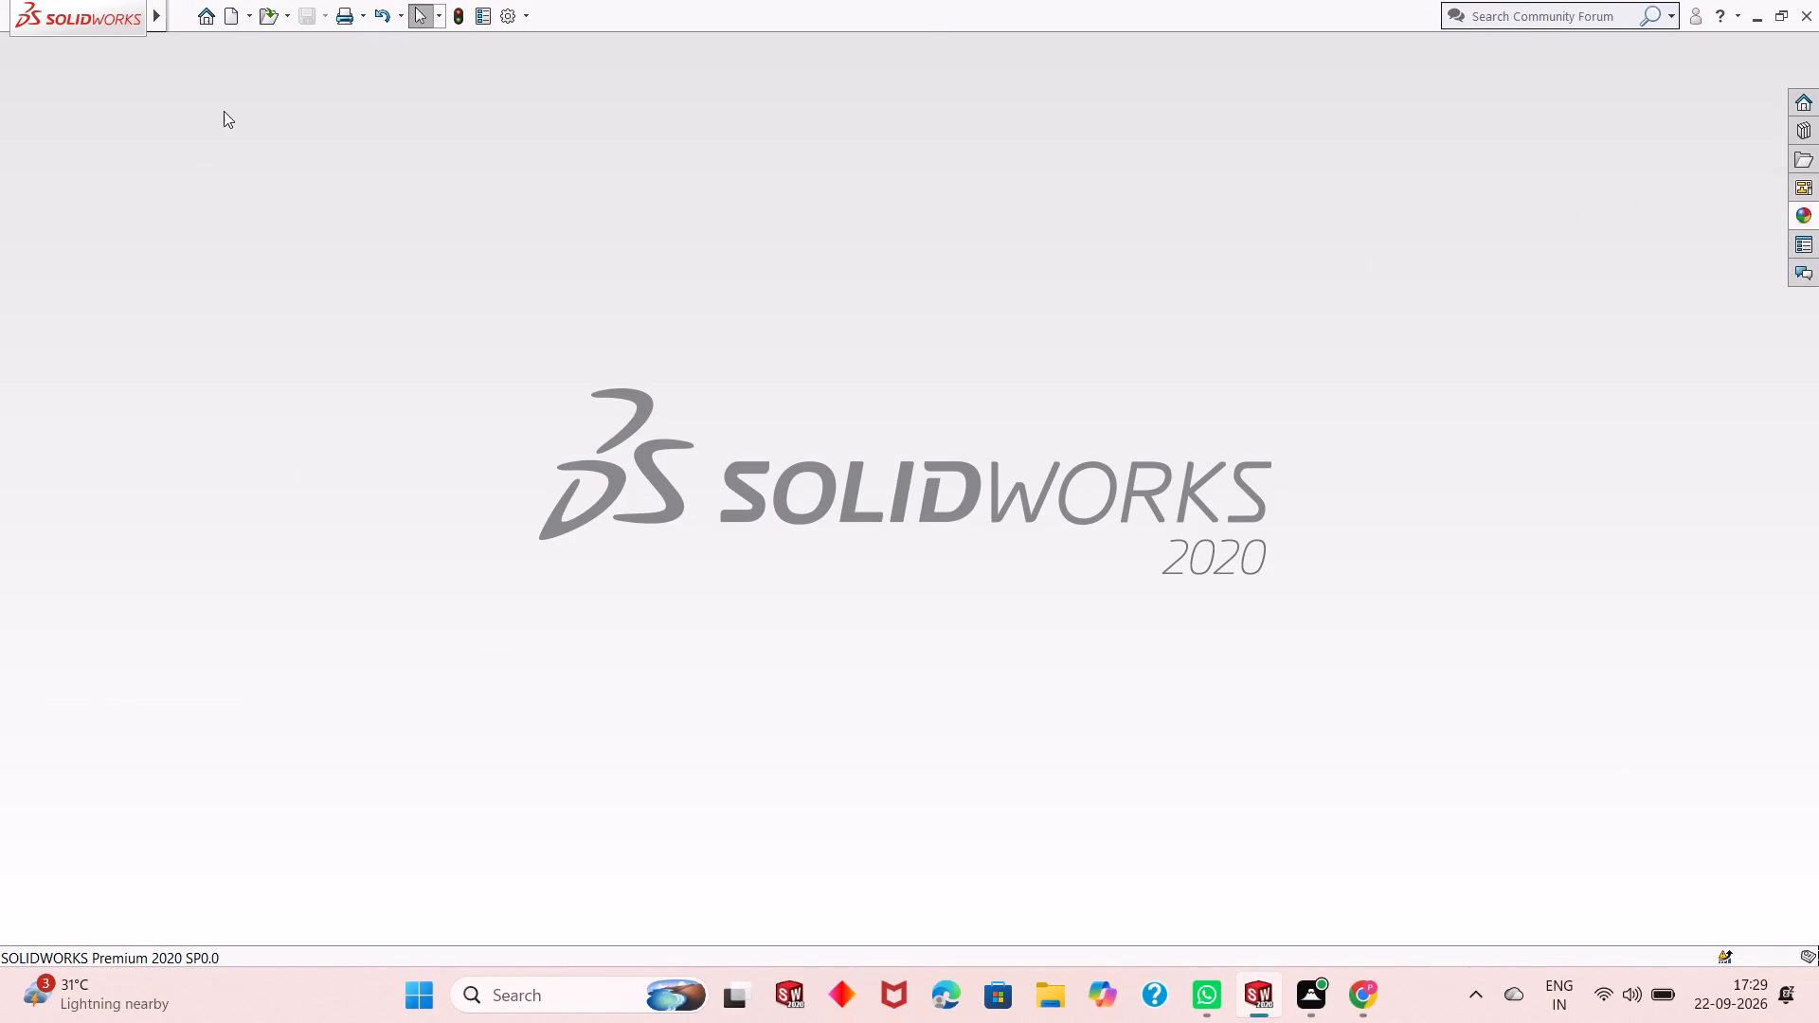
pyautogui.click(234, 20)
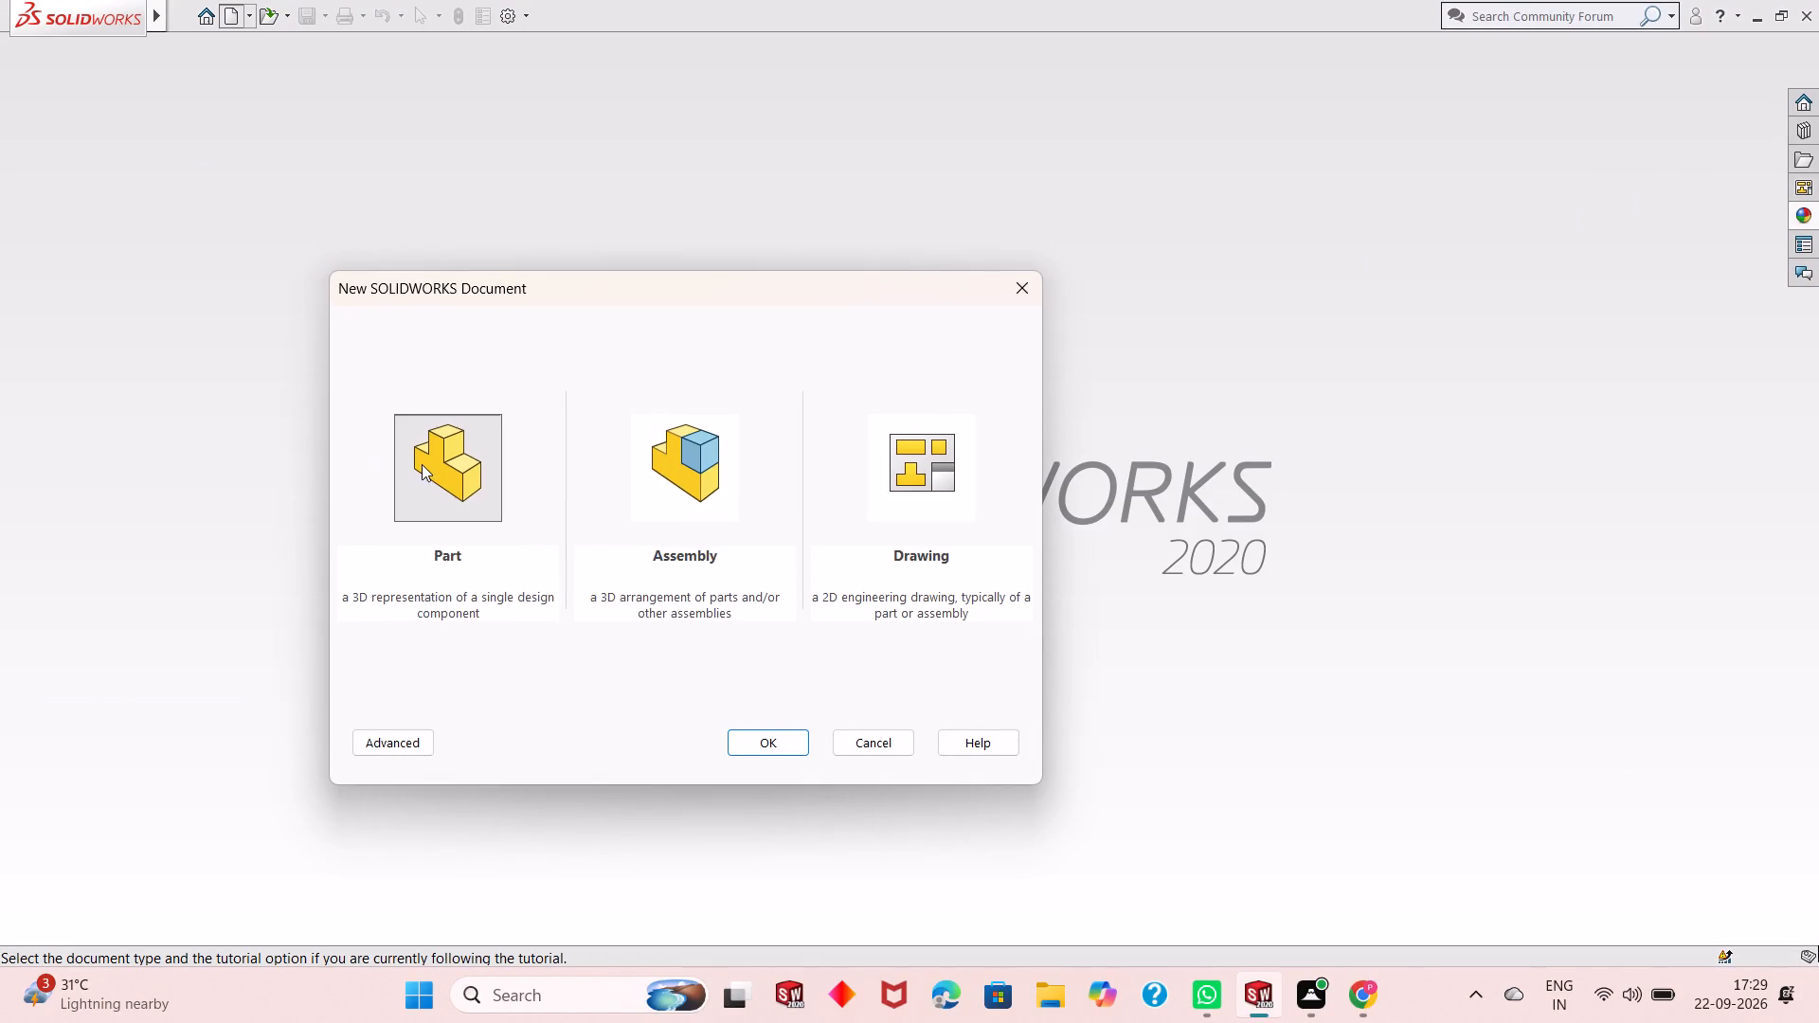
pyautogui.doubleClick(425, 465)
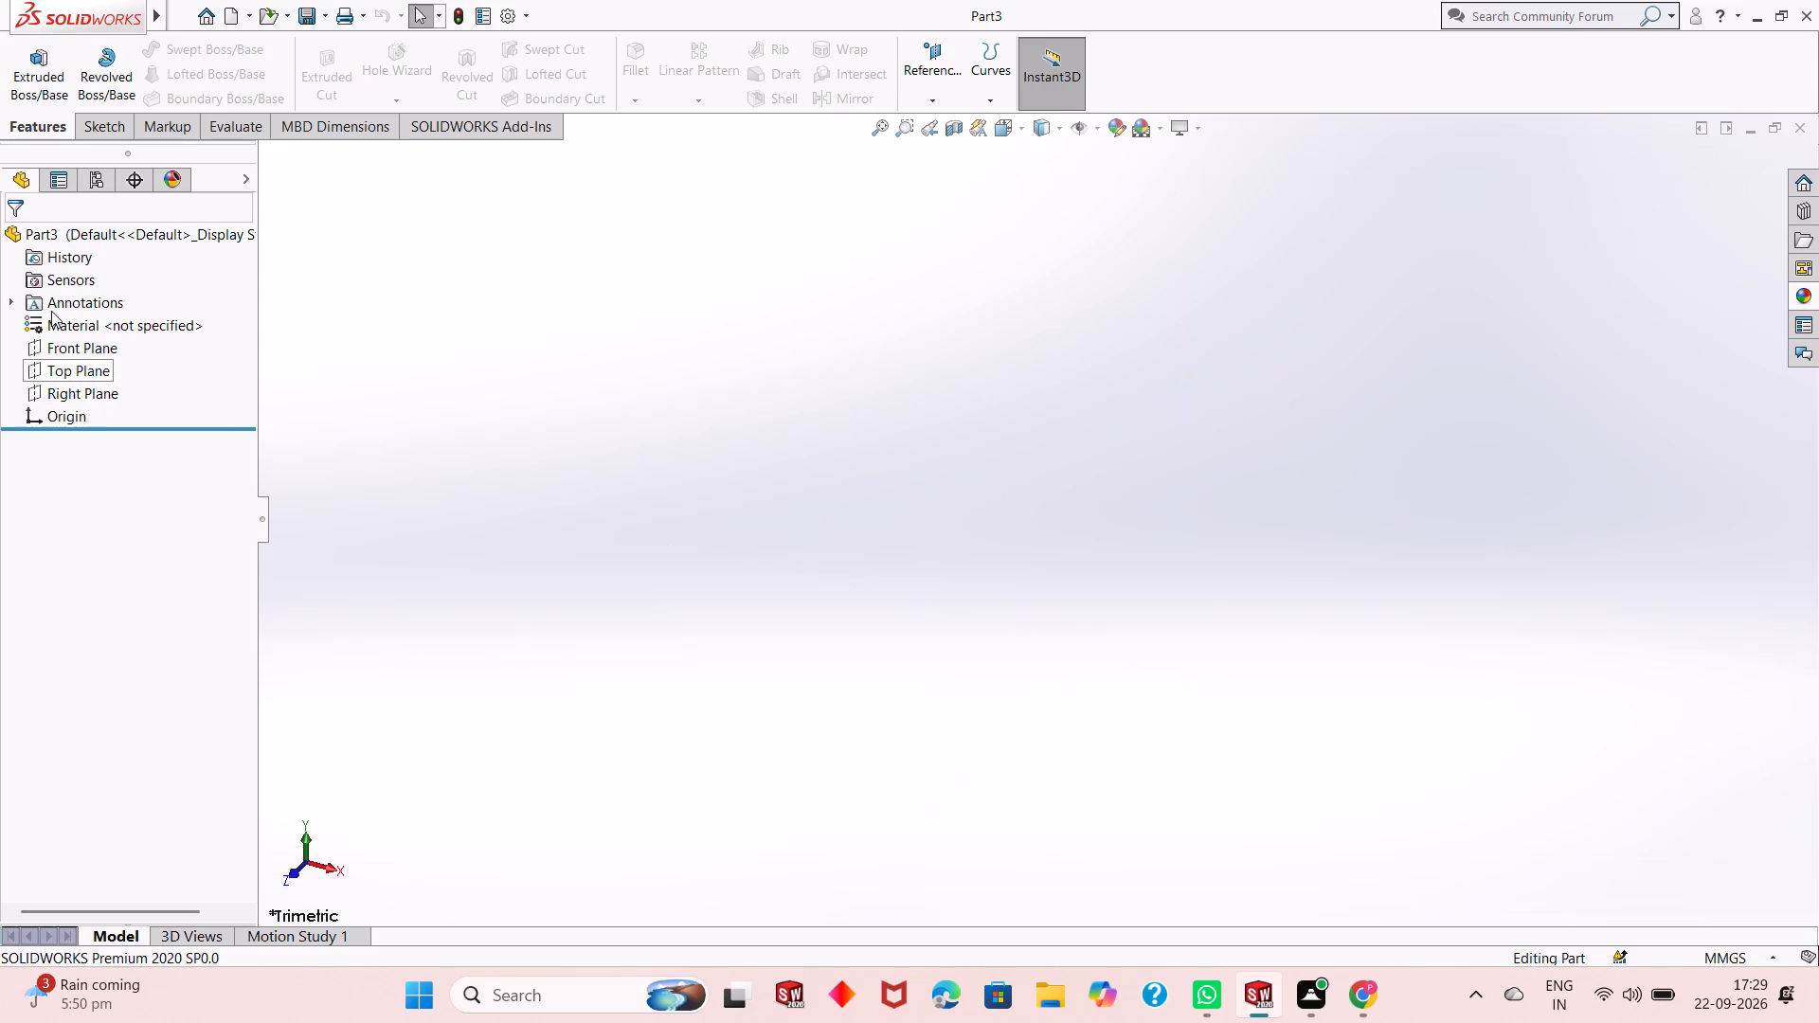
# Sketch a center rectangle on the Top Plane, centred on the origin, about 181 mm wide and 75 mm high.
pyautogui.click(73, 369)
pyautogui.click(88, 350)
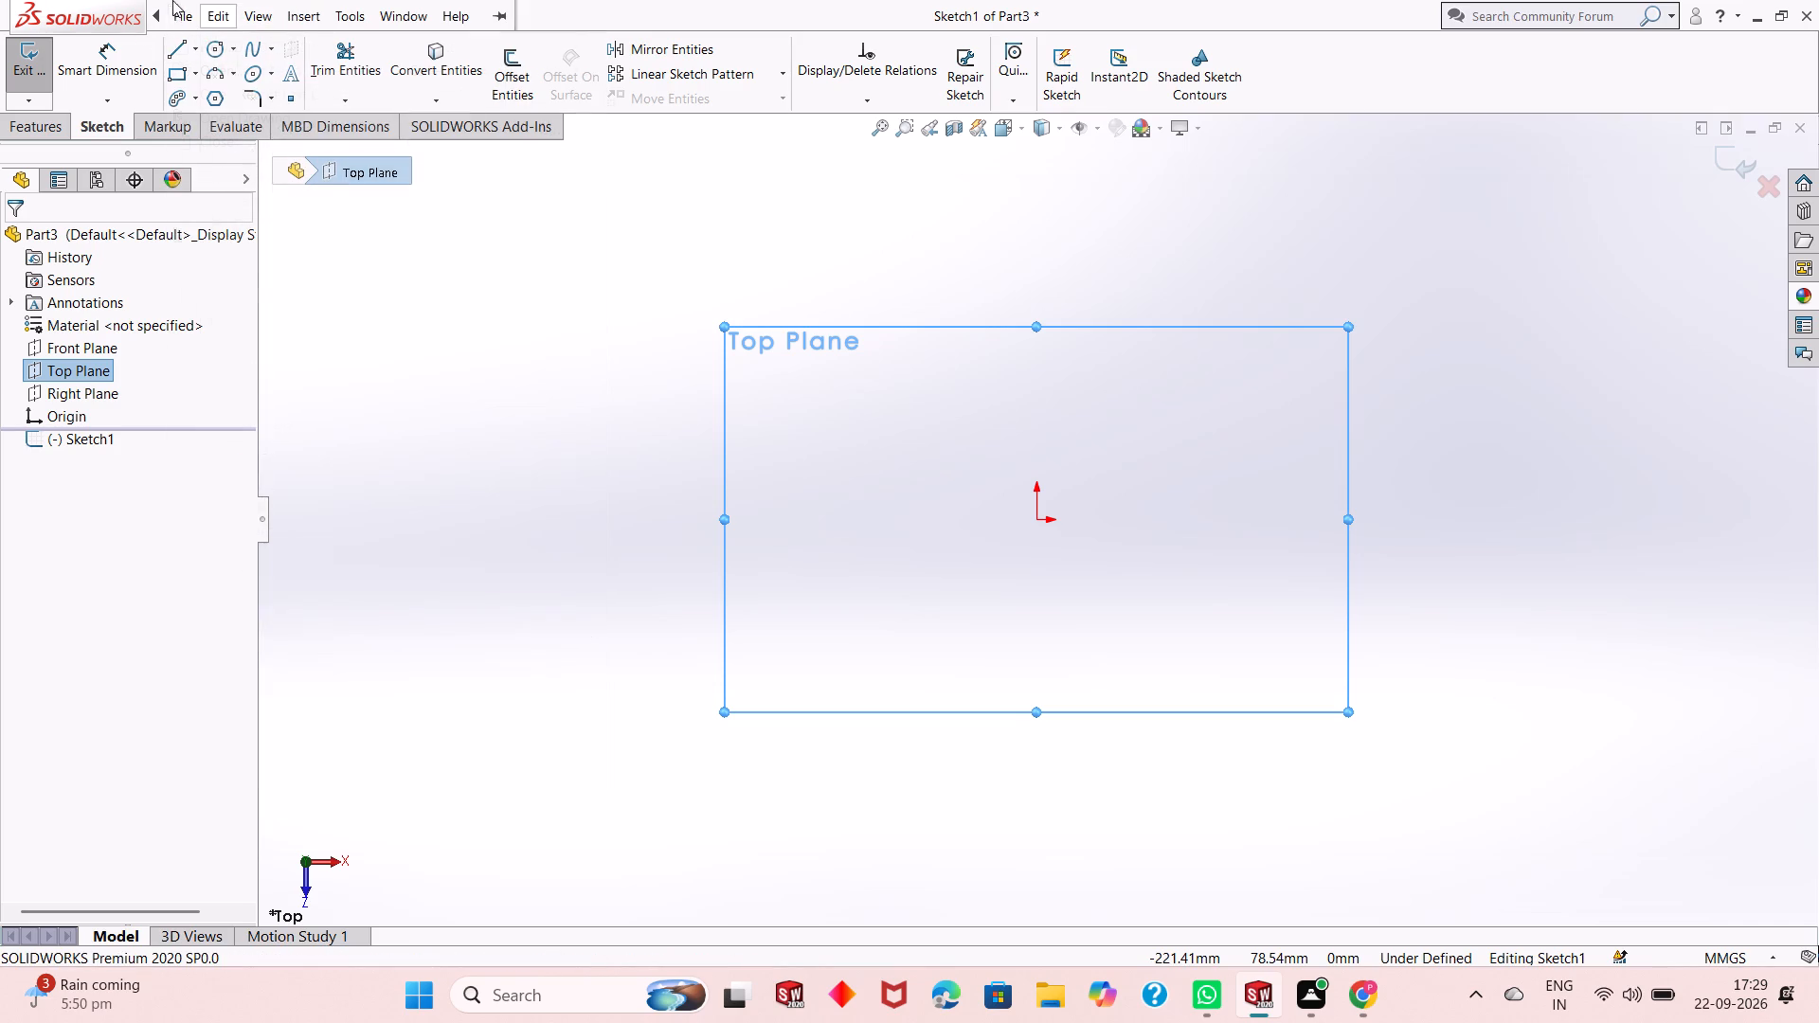
pyautogui.click(194, 78)
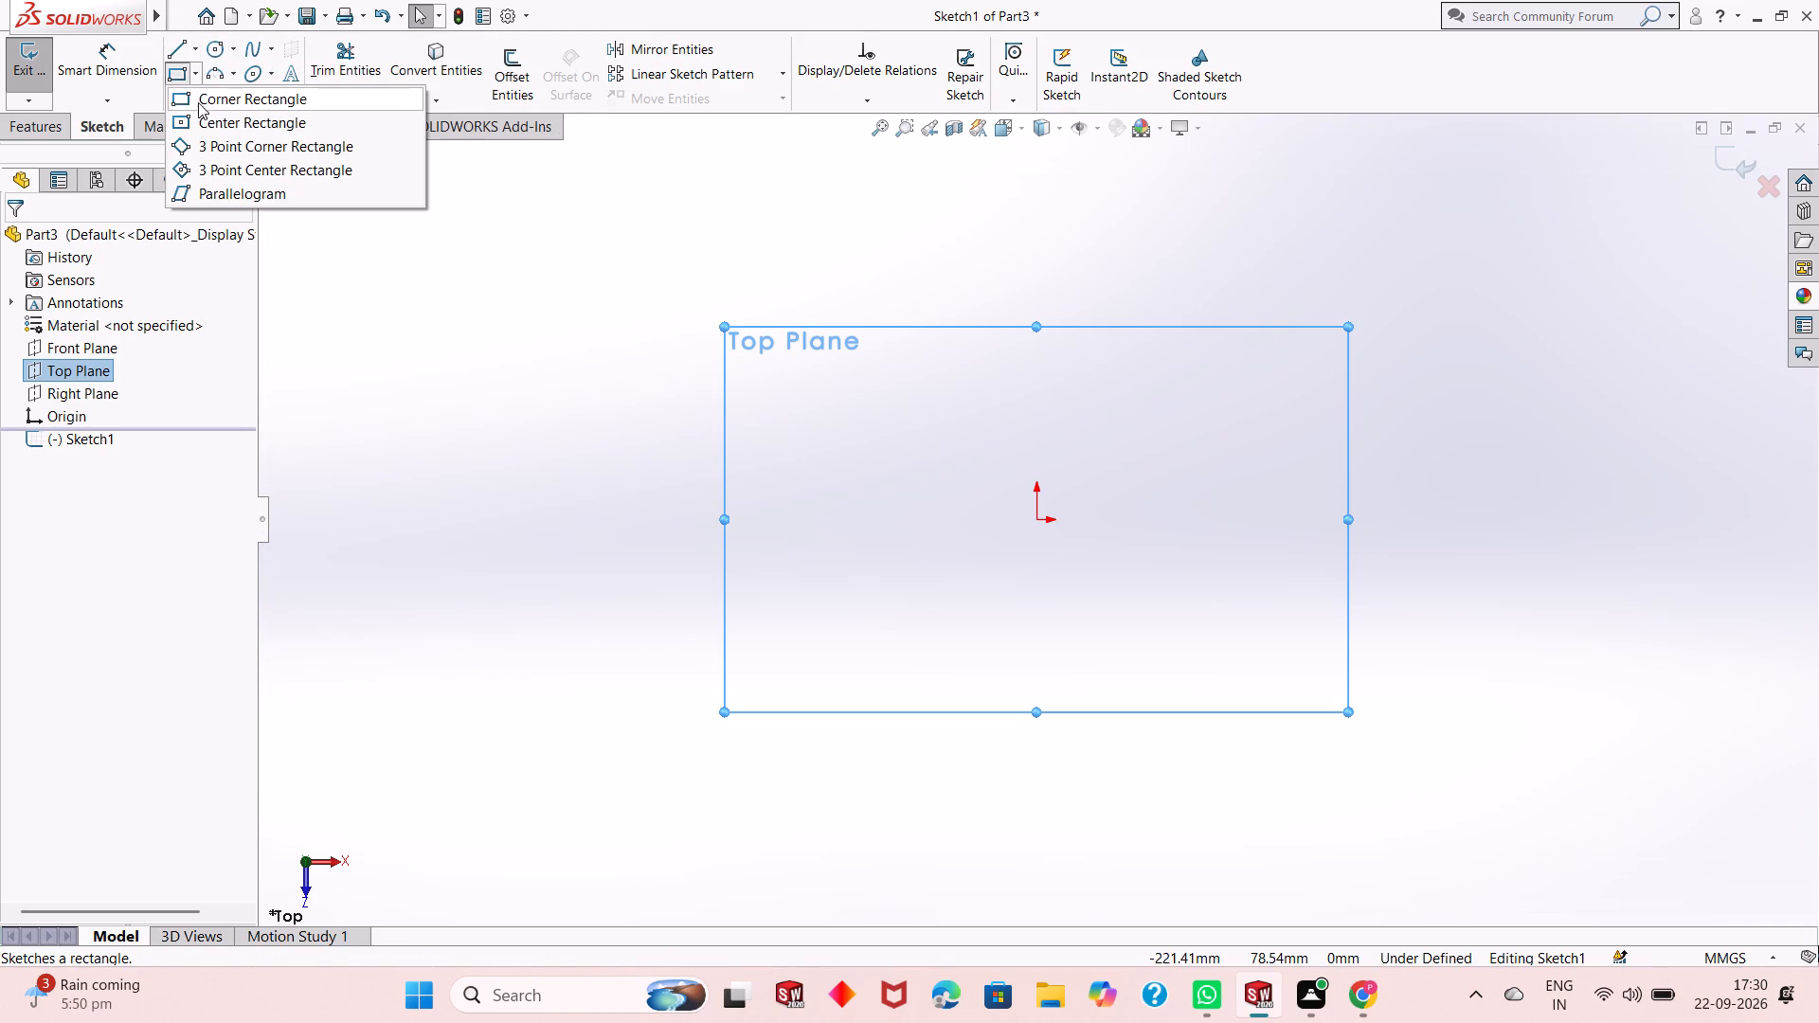
pyautogui.click(201, 114)
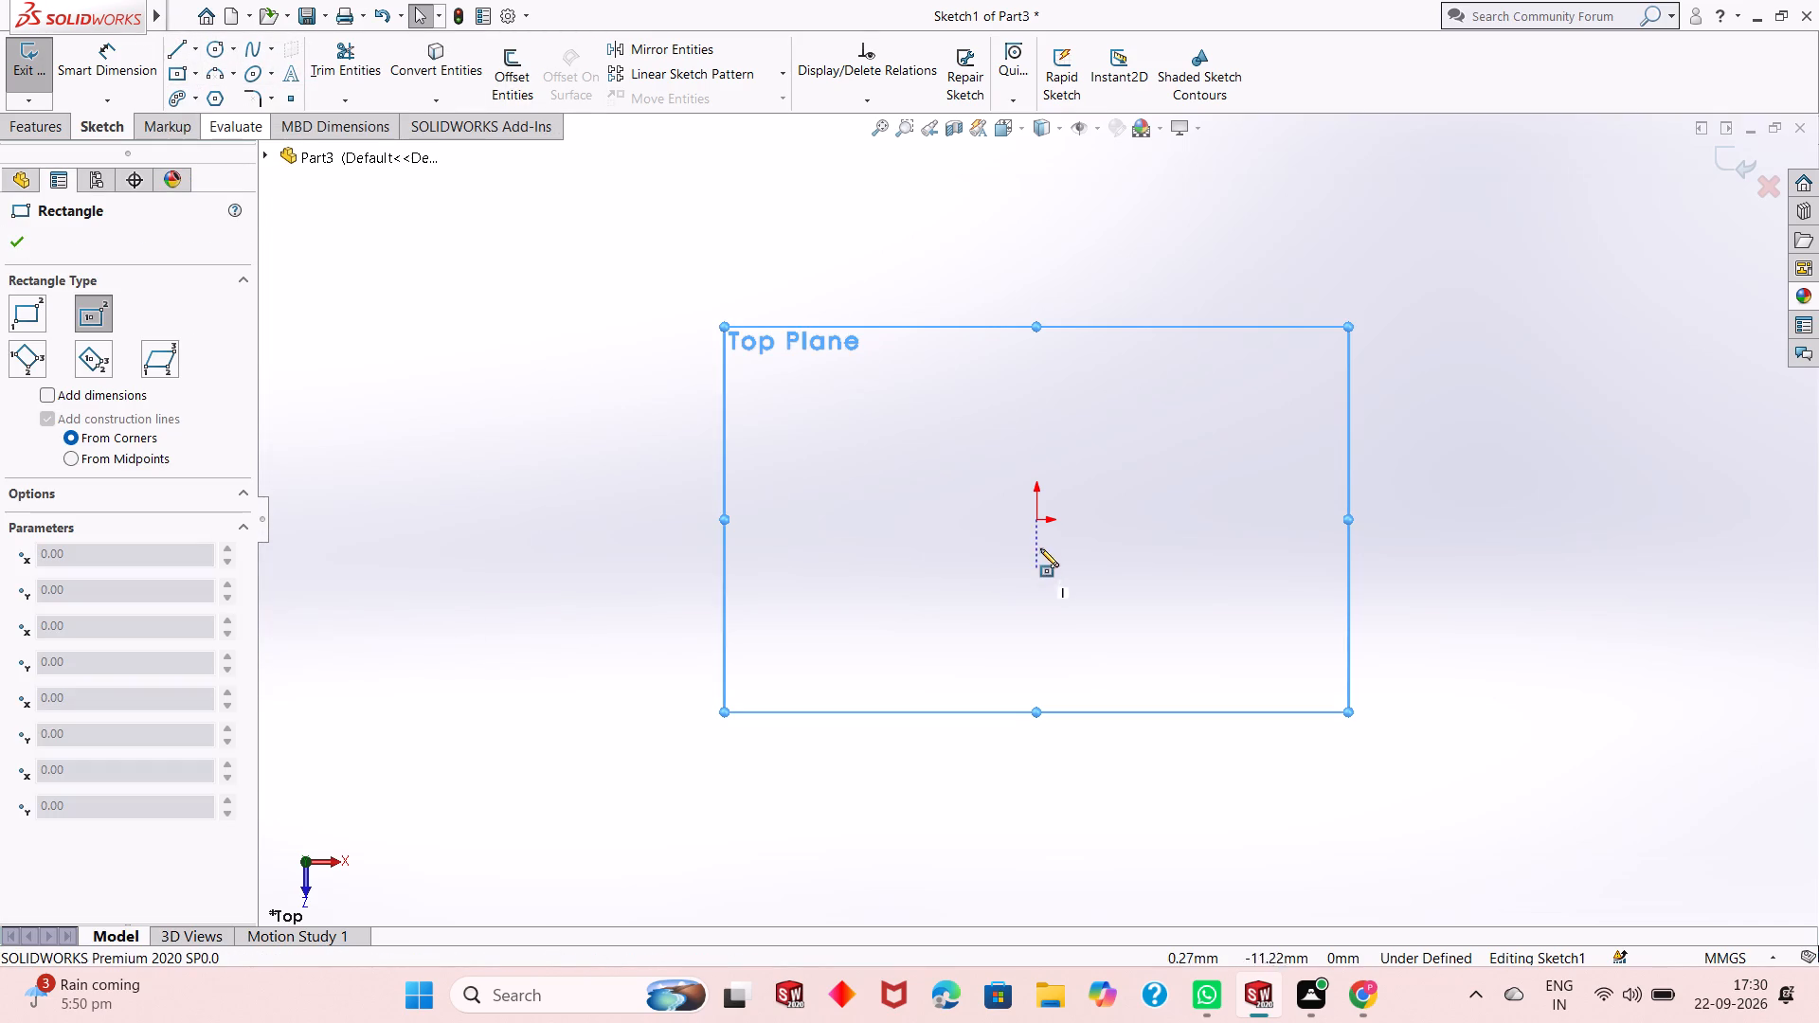
pyautogui.click(1038, 521)
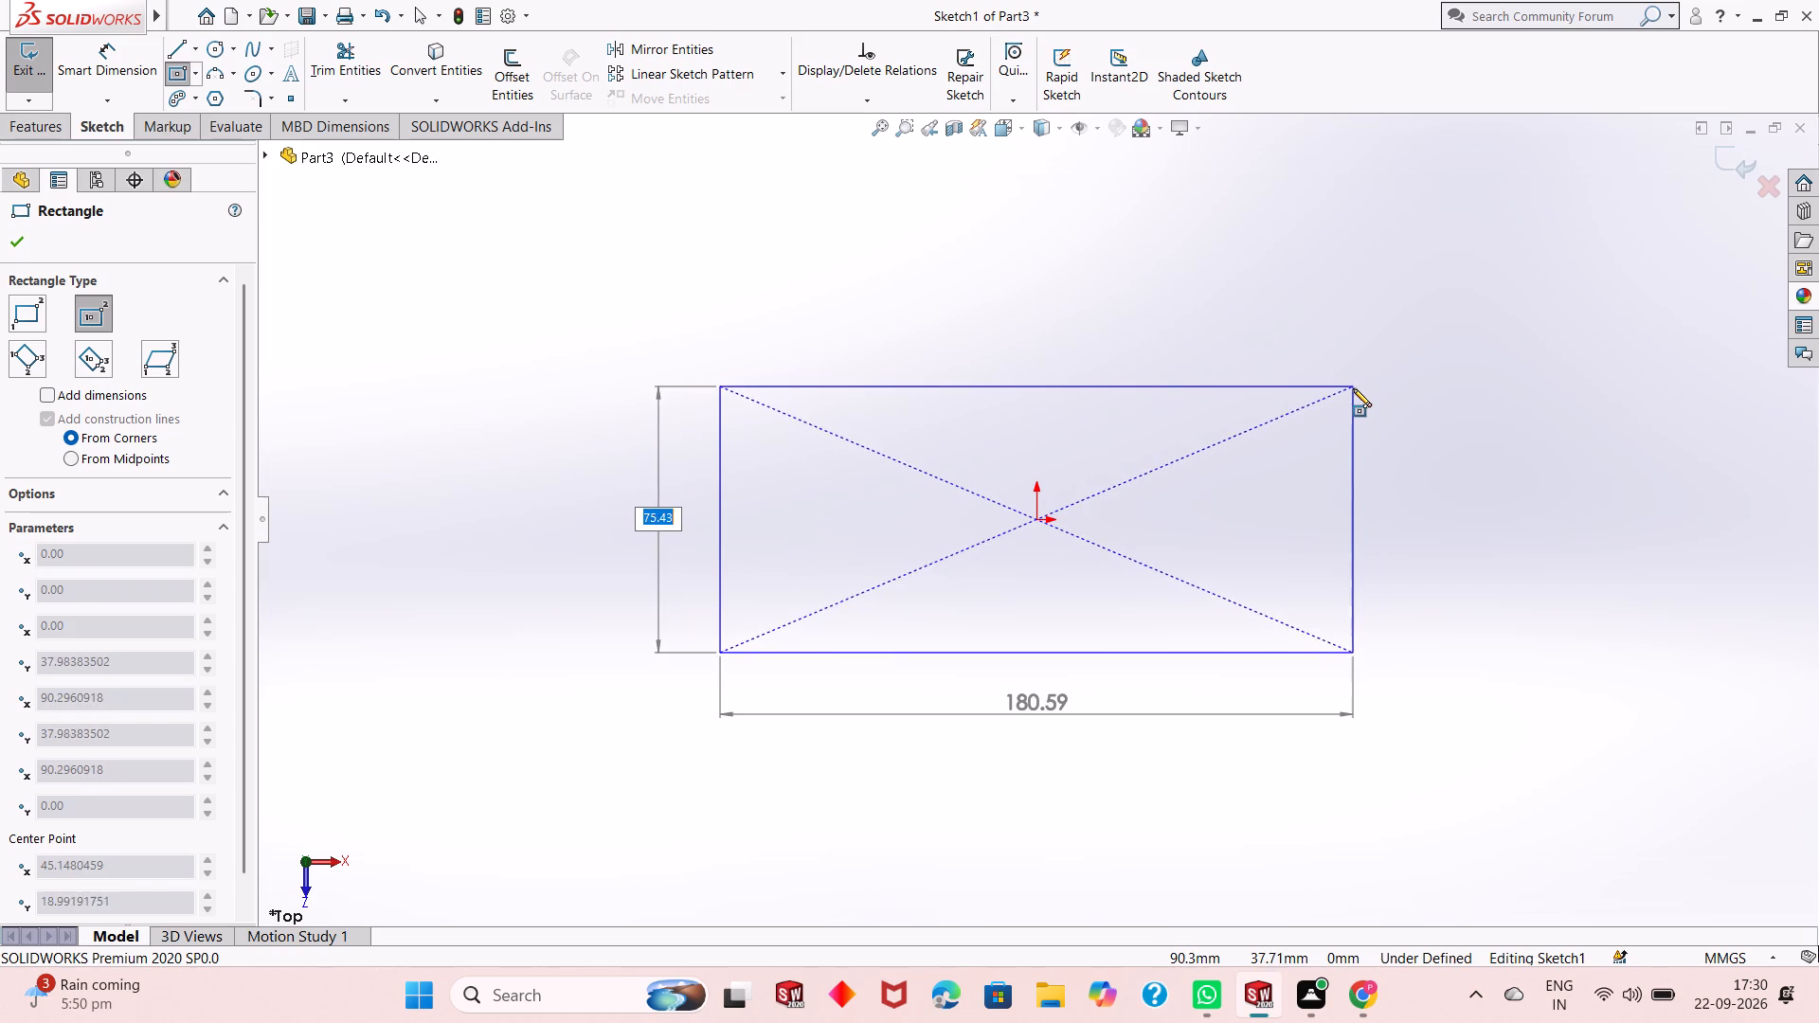
pyautogui.click(1353, 389)
pyautogui.rightClick(1407, 360)
pyautogui.click(1434, 373)
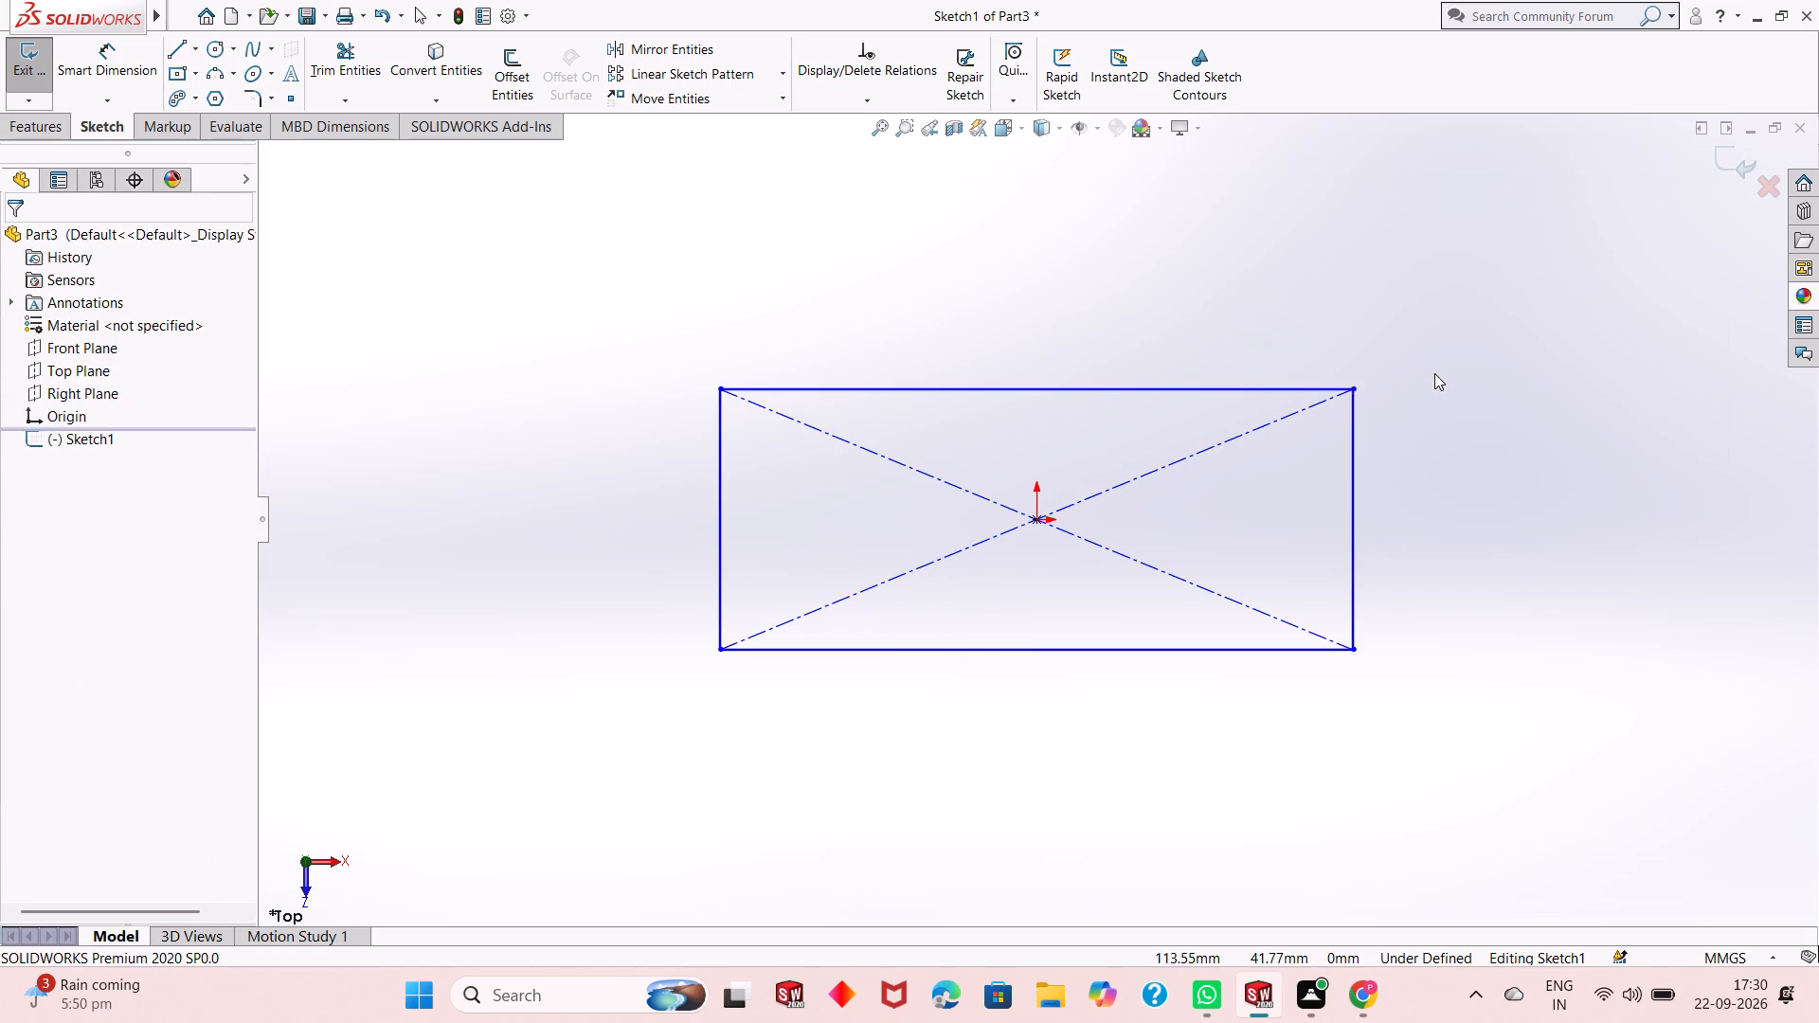
# Dimension the rectangle to 120 mm wide and 68 mm high.
pyautogui.click(93, 72)
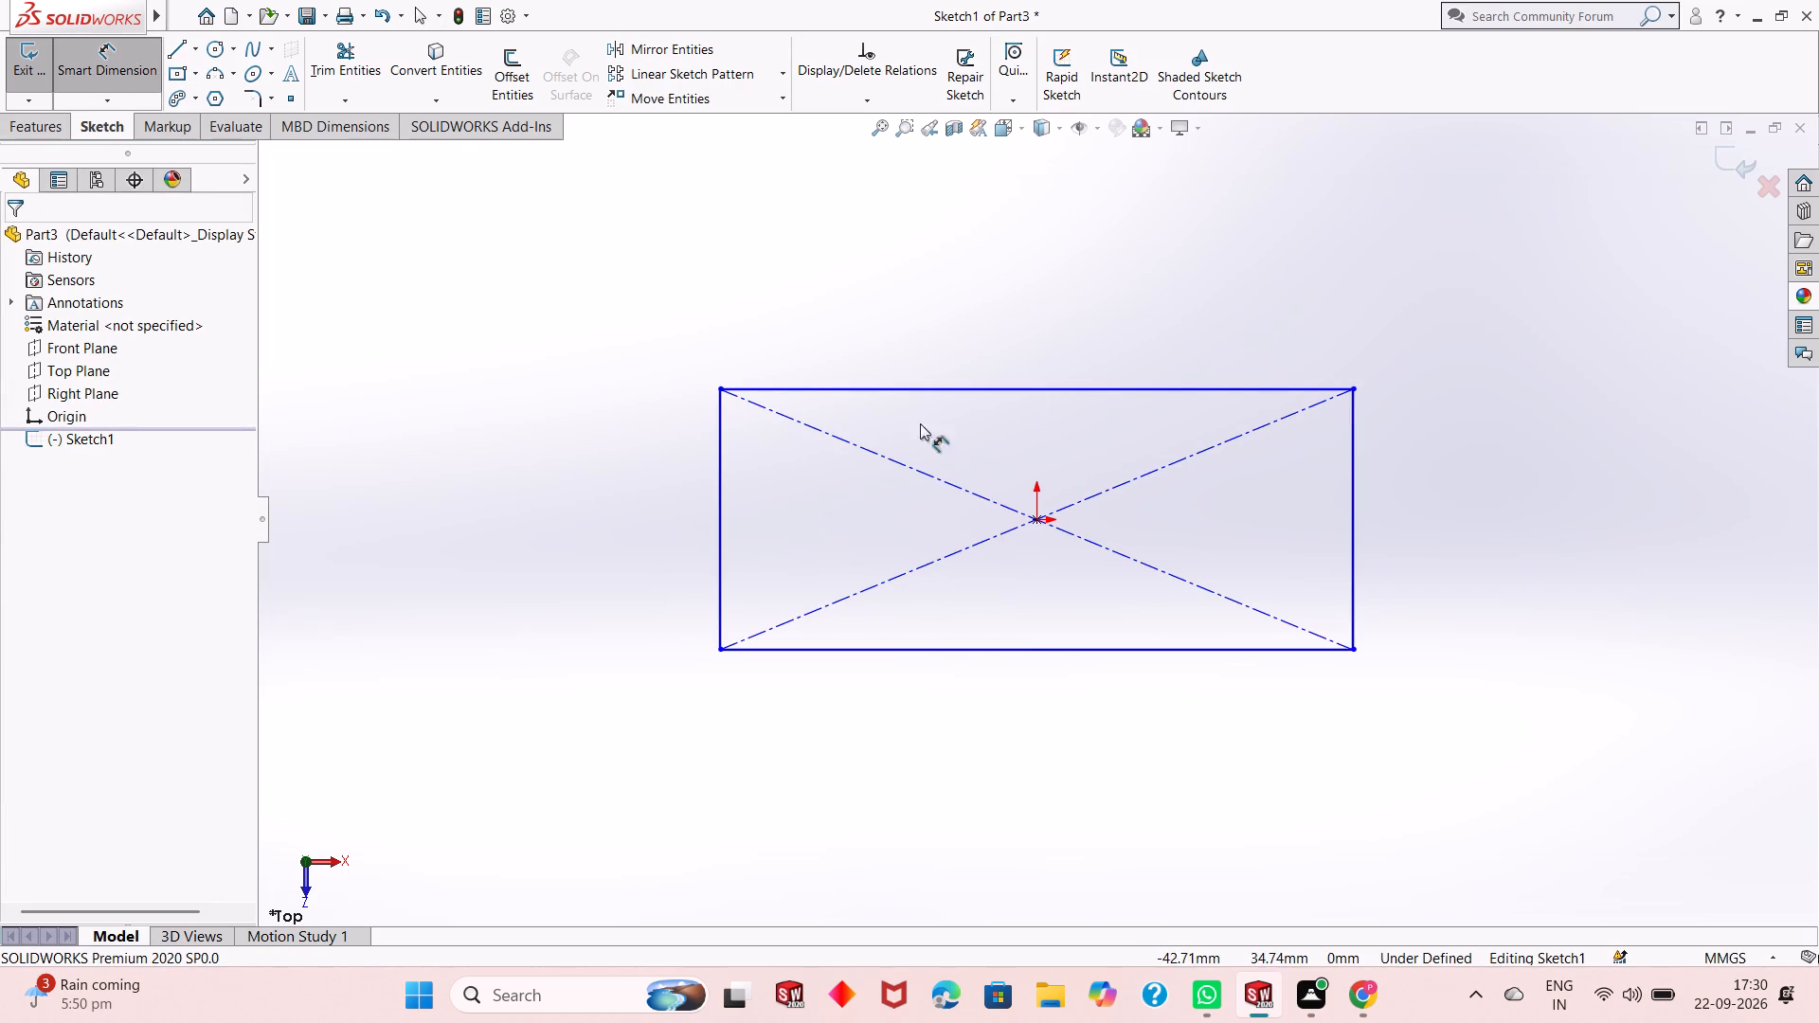
pyautogui.click(1120, 391)
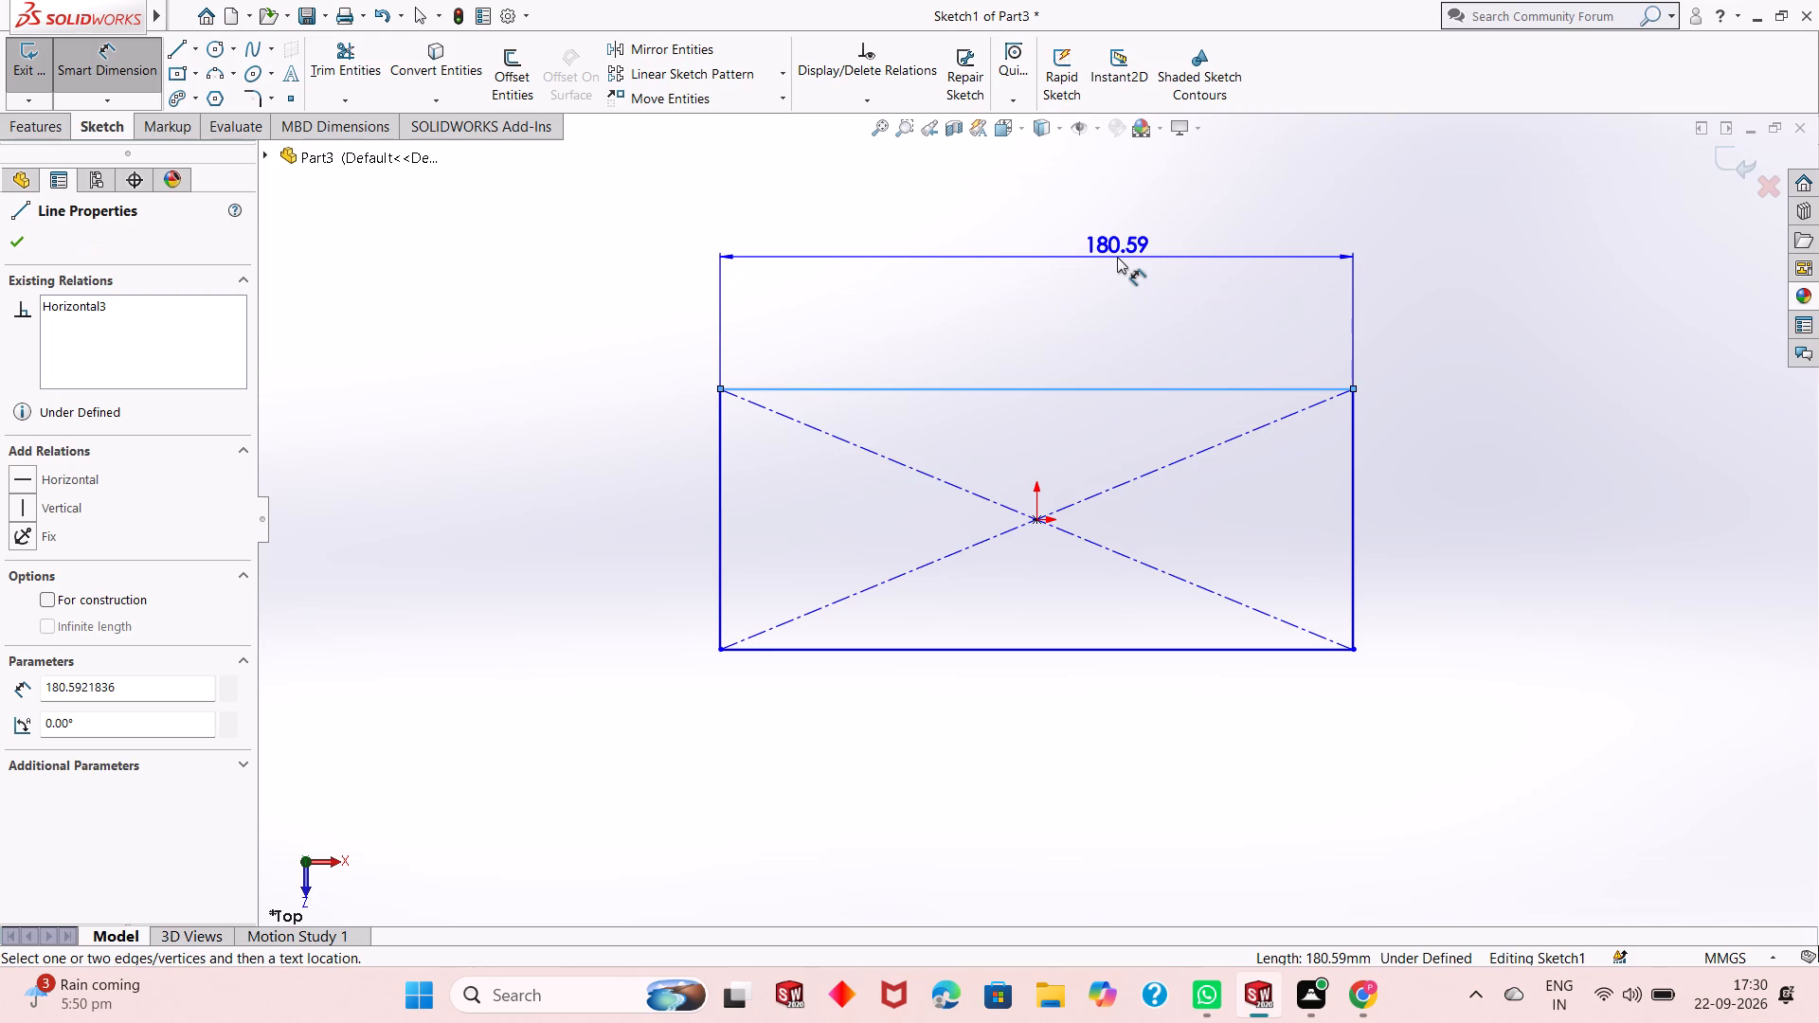
pyautogui.click(1117, 257)
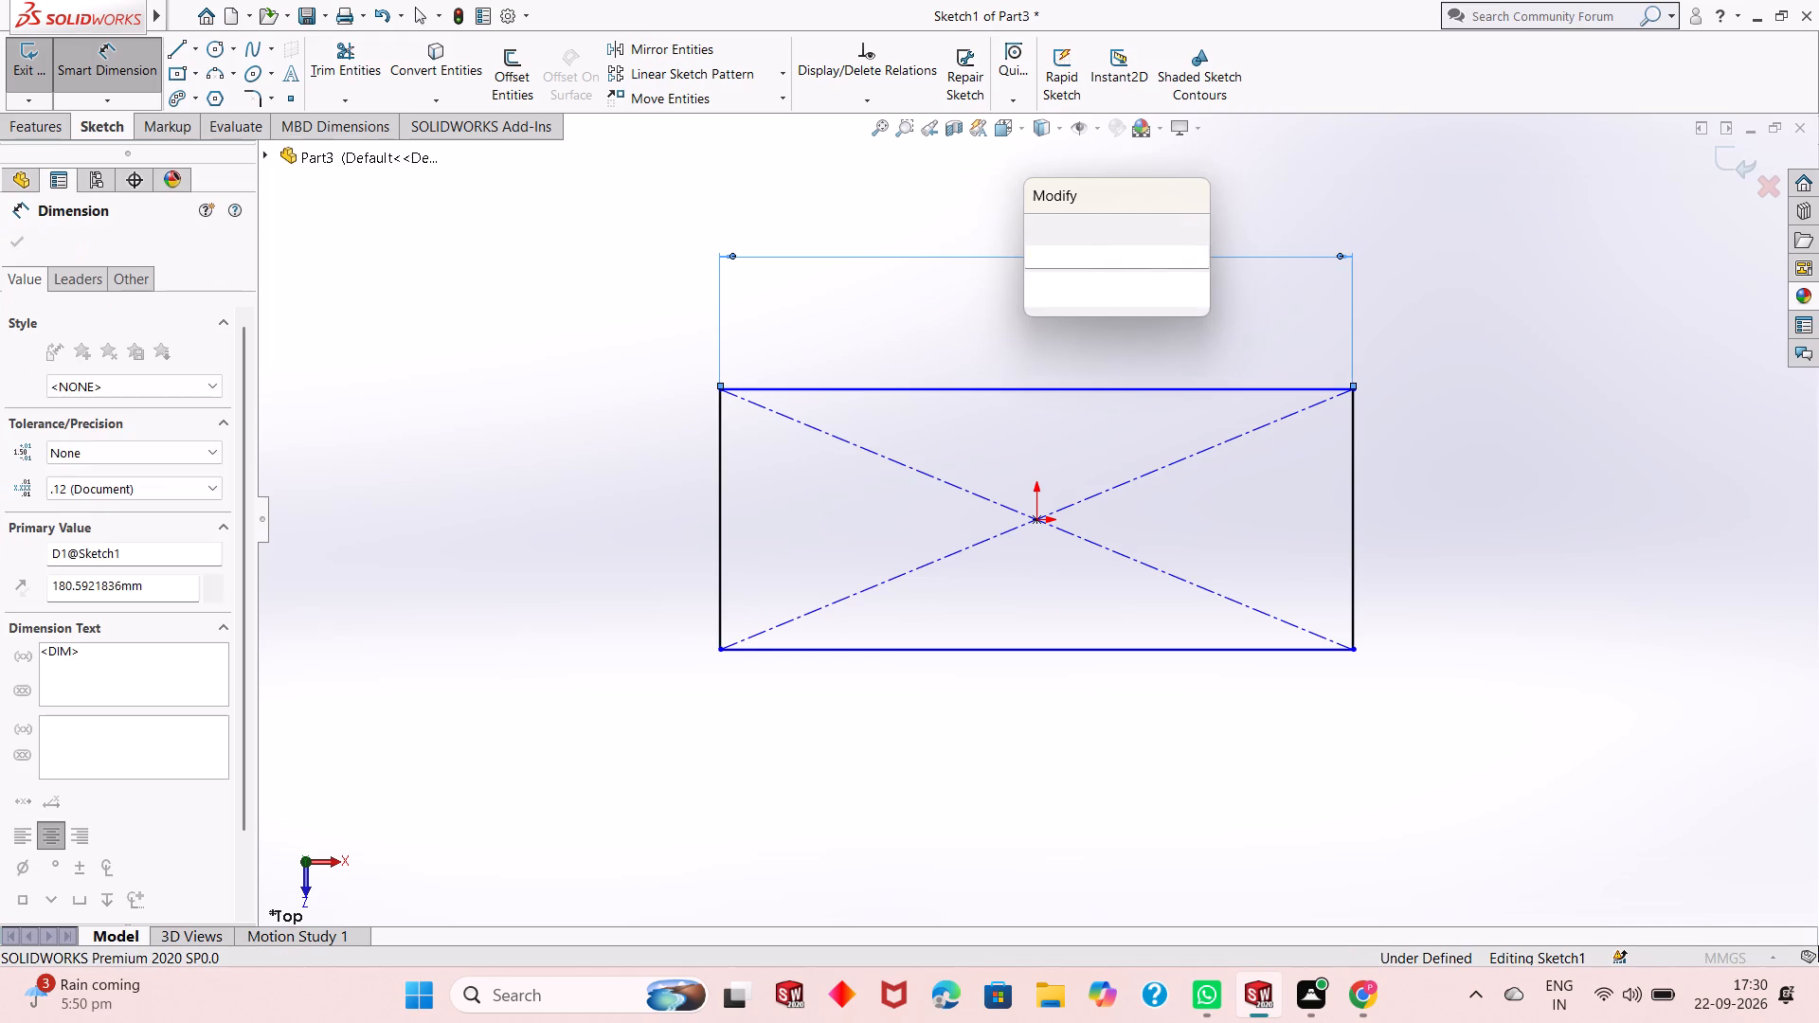
pyautogui.write('120')
pyautogui.press('Return')
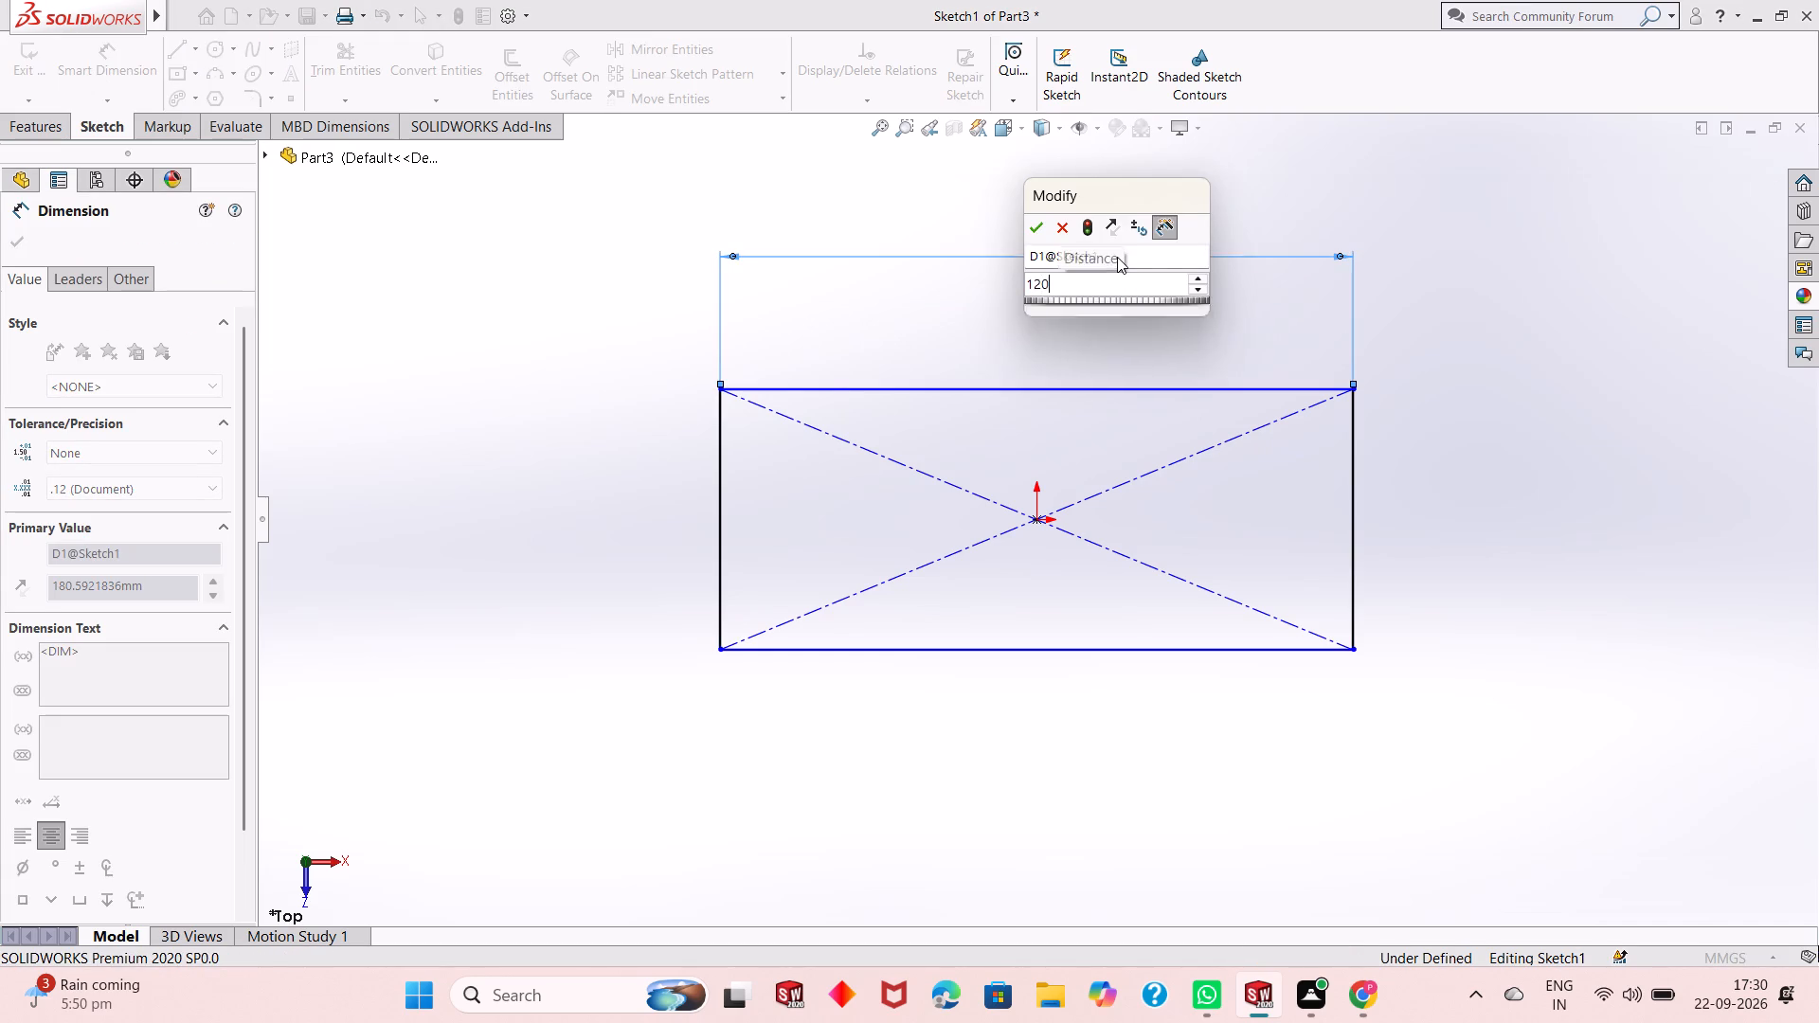
pyautogui.click(1355, 540)
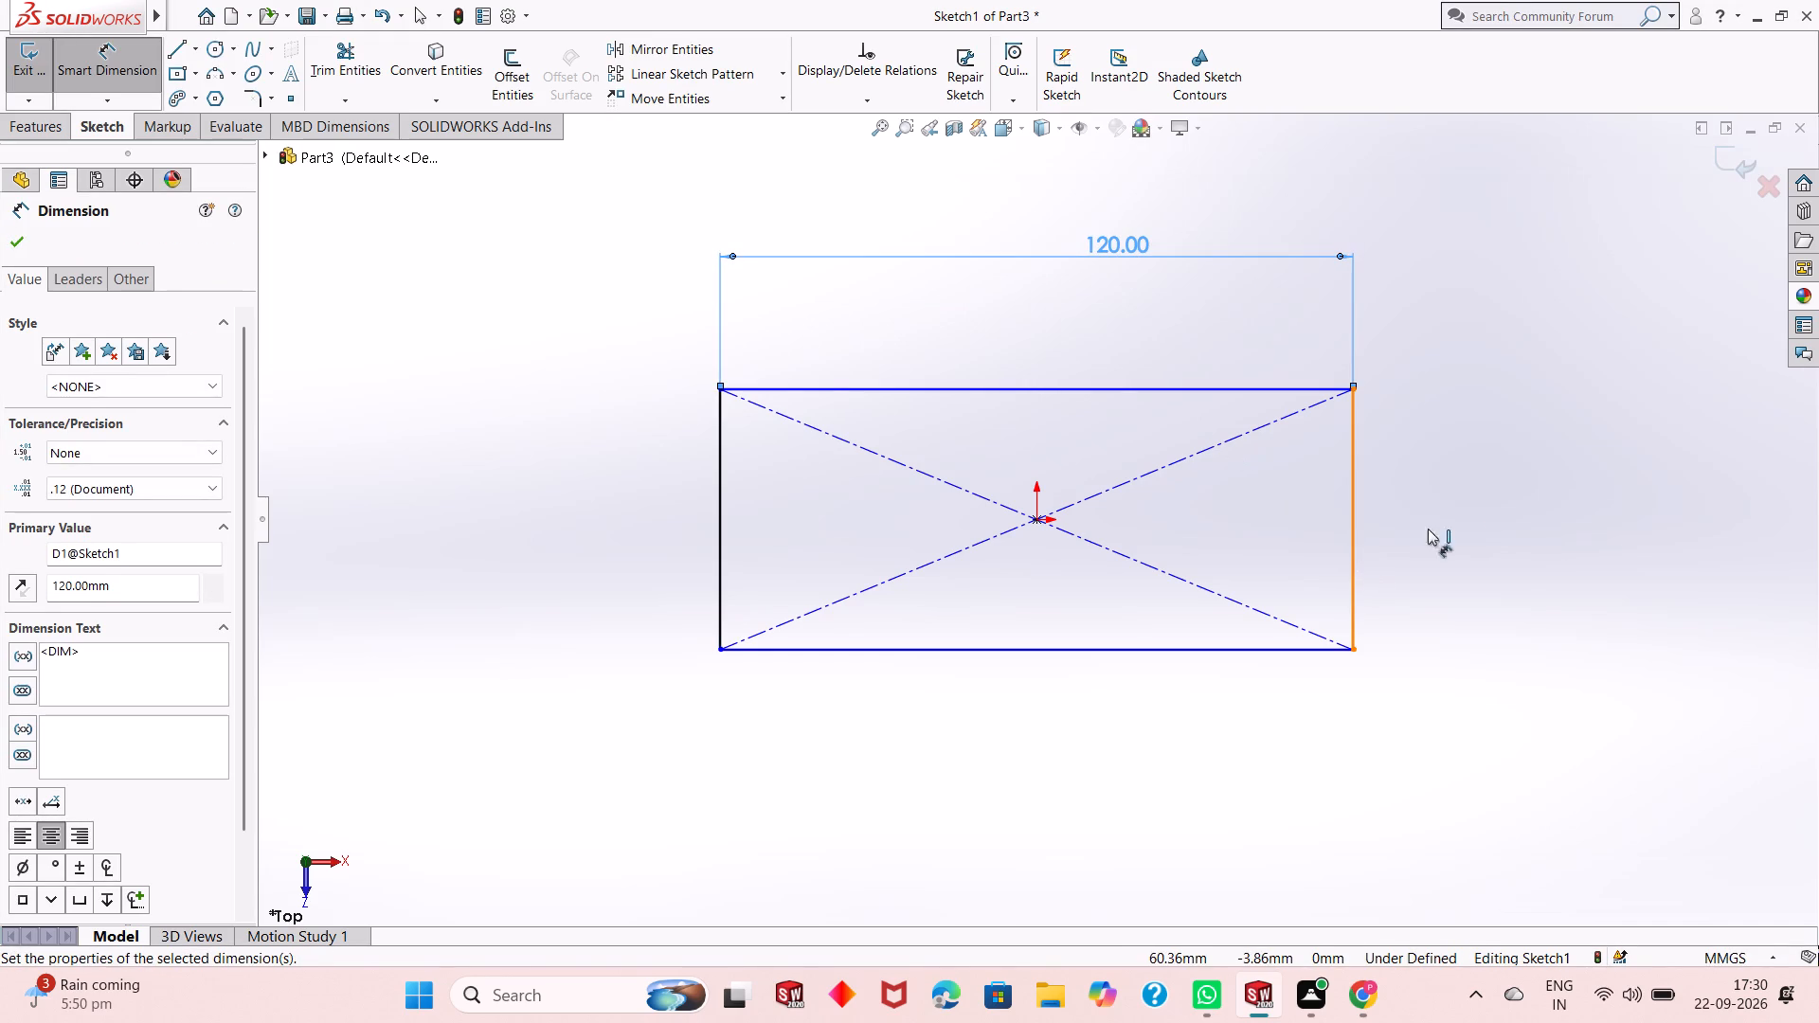
pyautogui.click(1530, 527)
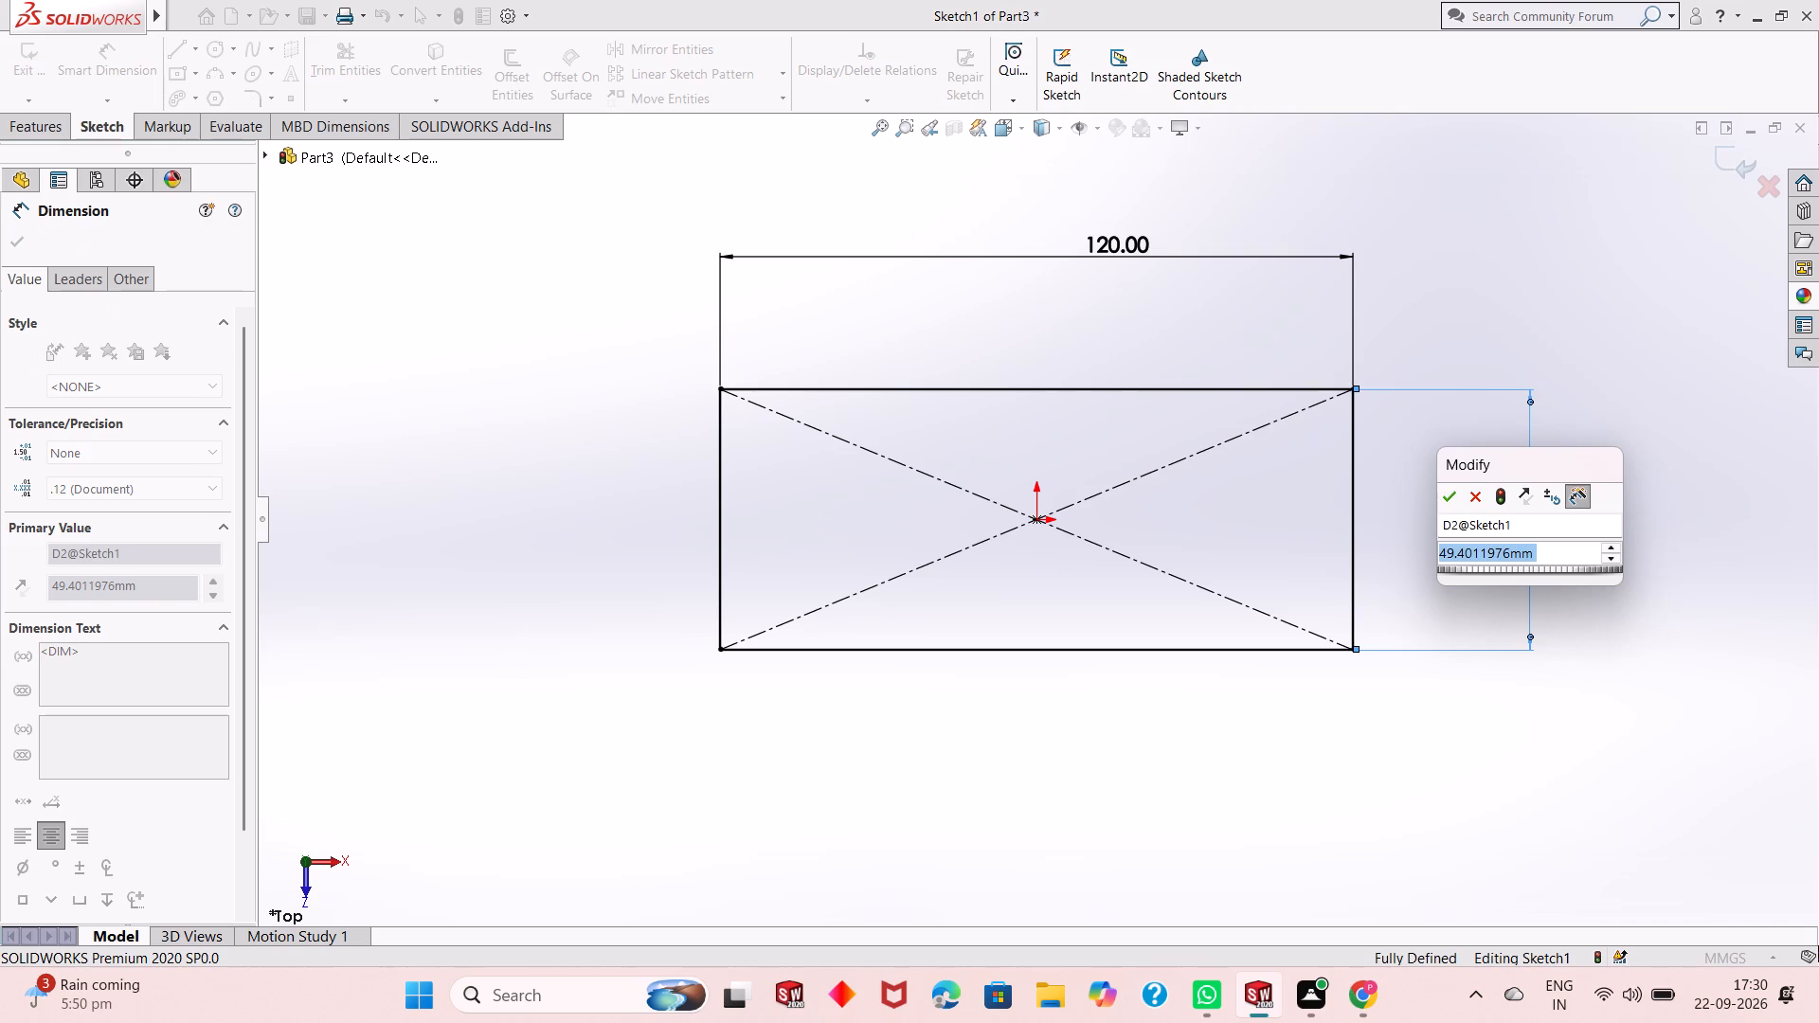
pyautogui.write('68')
pyautogui.press('Return')
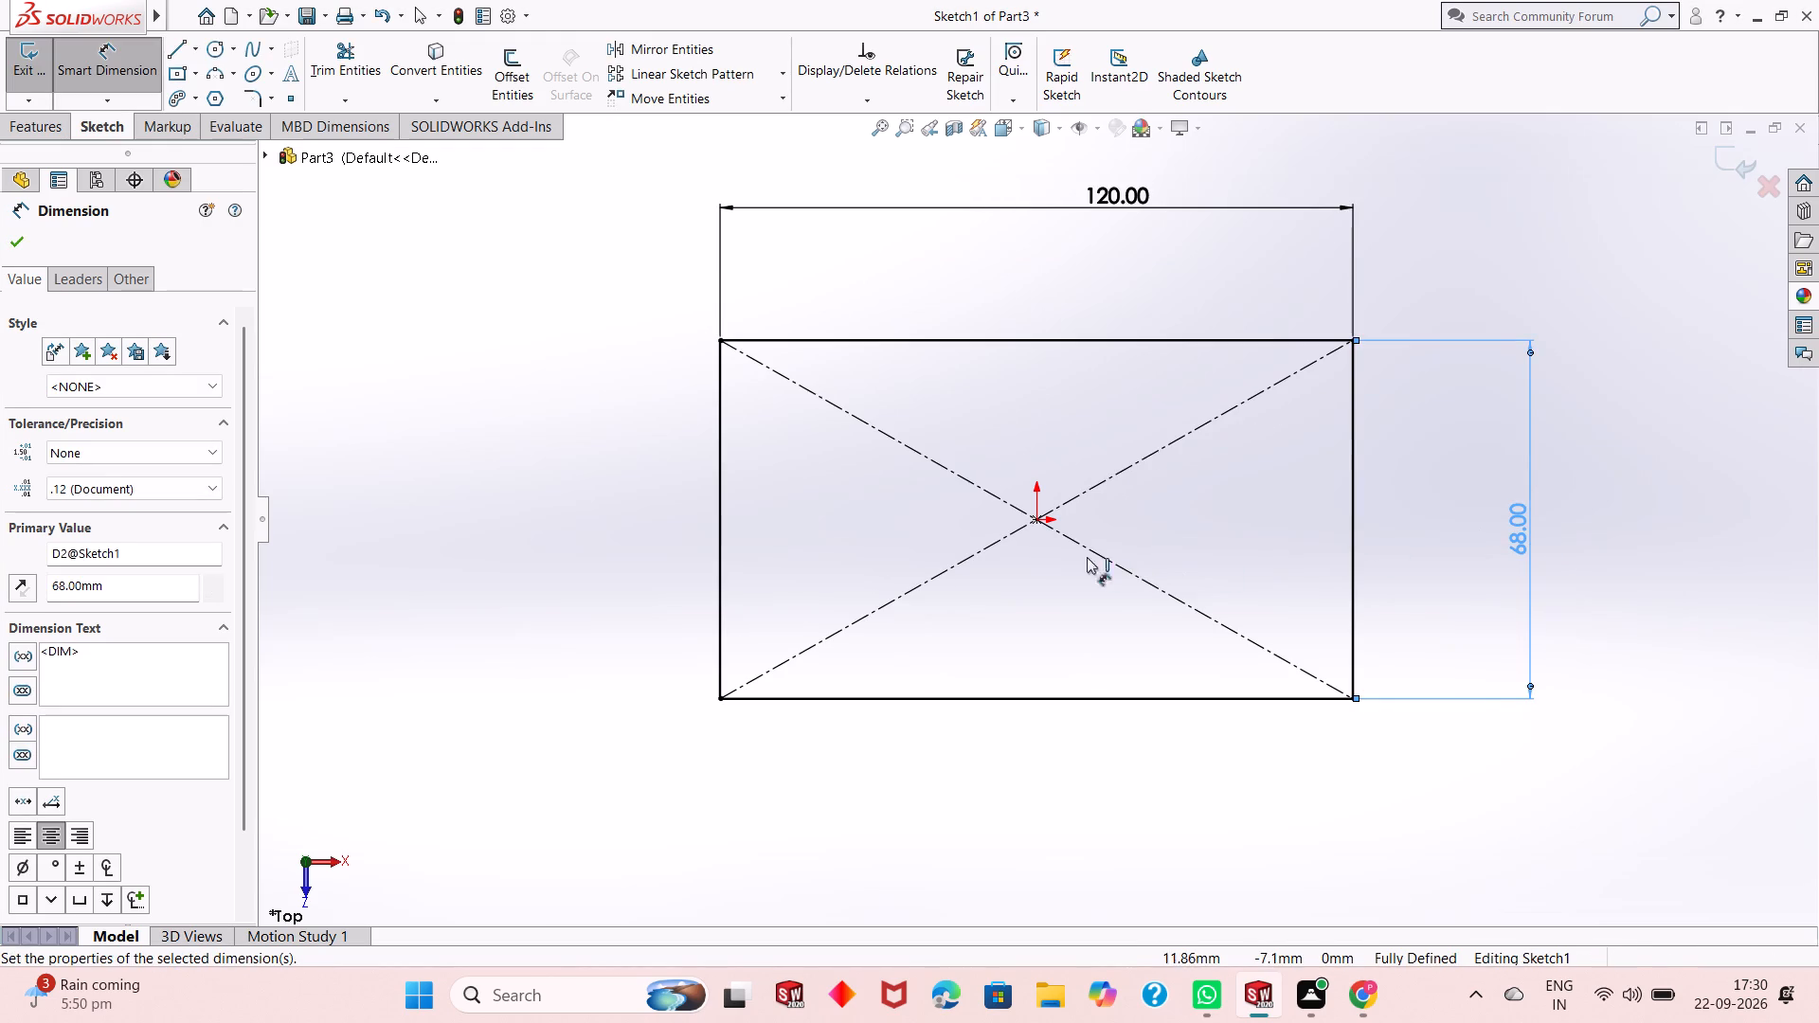
pyautogui.scroll(1, 1039, 563)
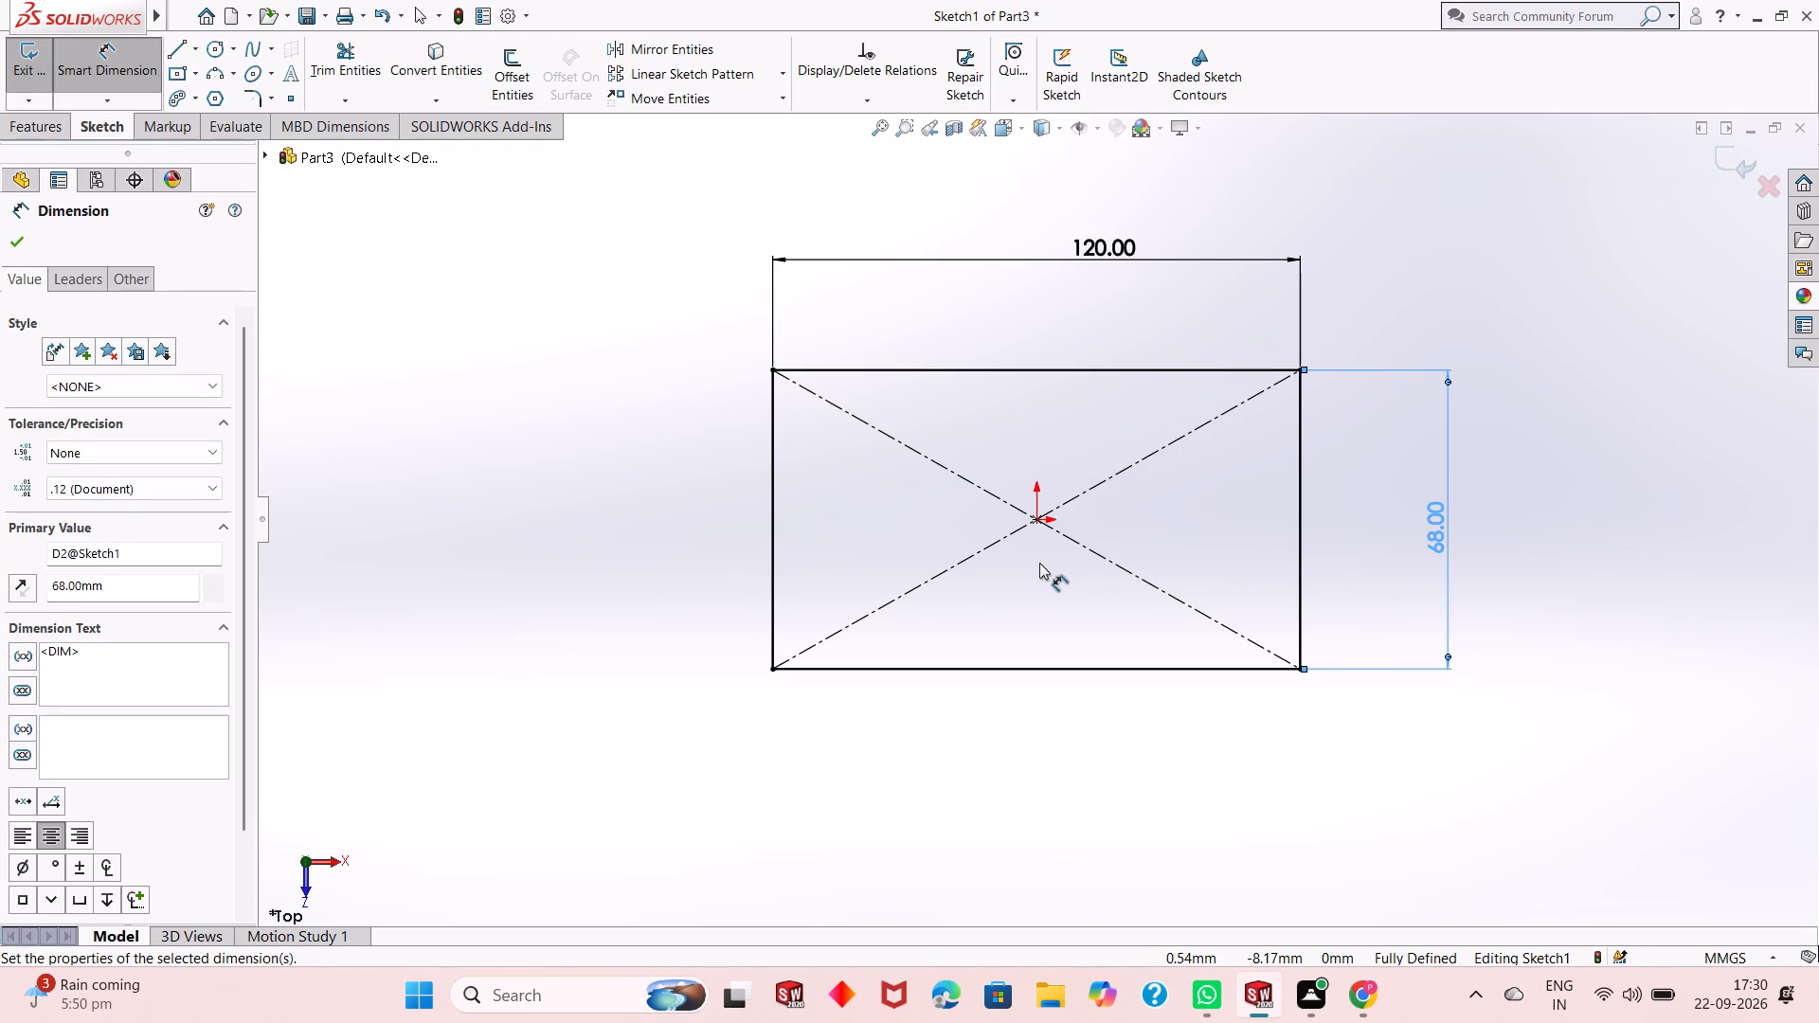
pyautogui.click(10, 243)
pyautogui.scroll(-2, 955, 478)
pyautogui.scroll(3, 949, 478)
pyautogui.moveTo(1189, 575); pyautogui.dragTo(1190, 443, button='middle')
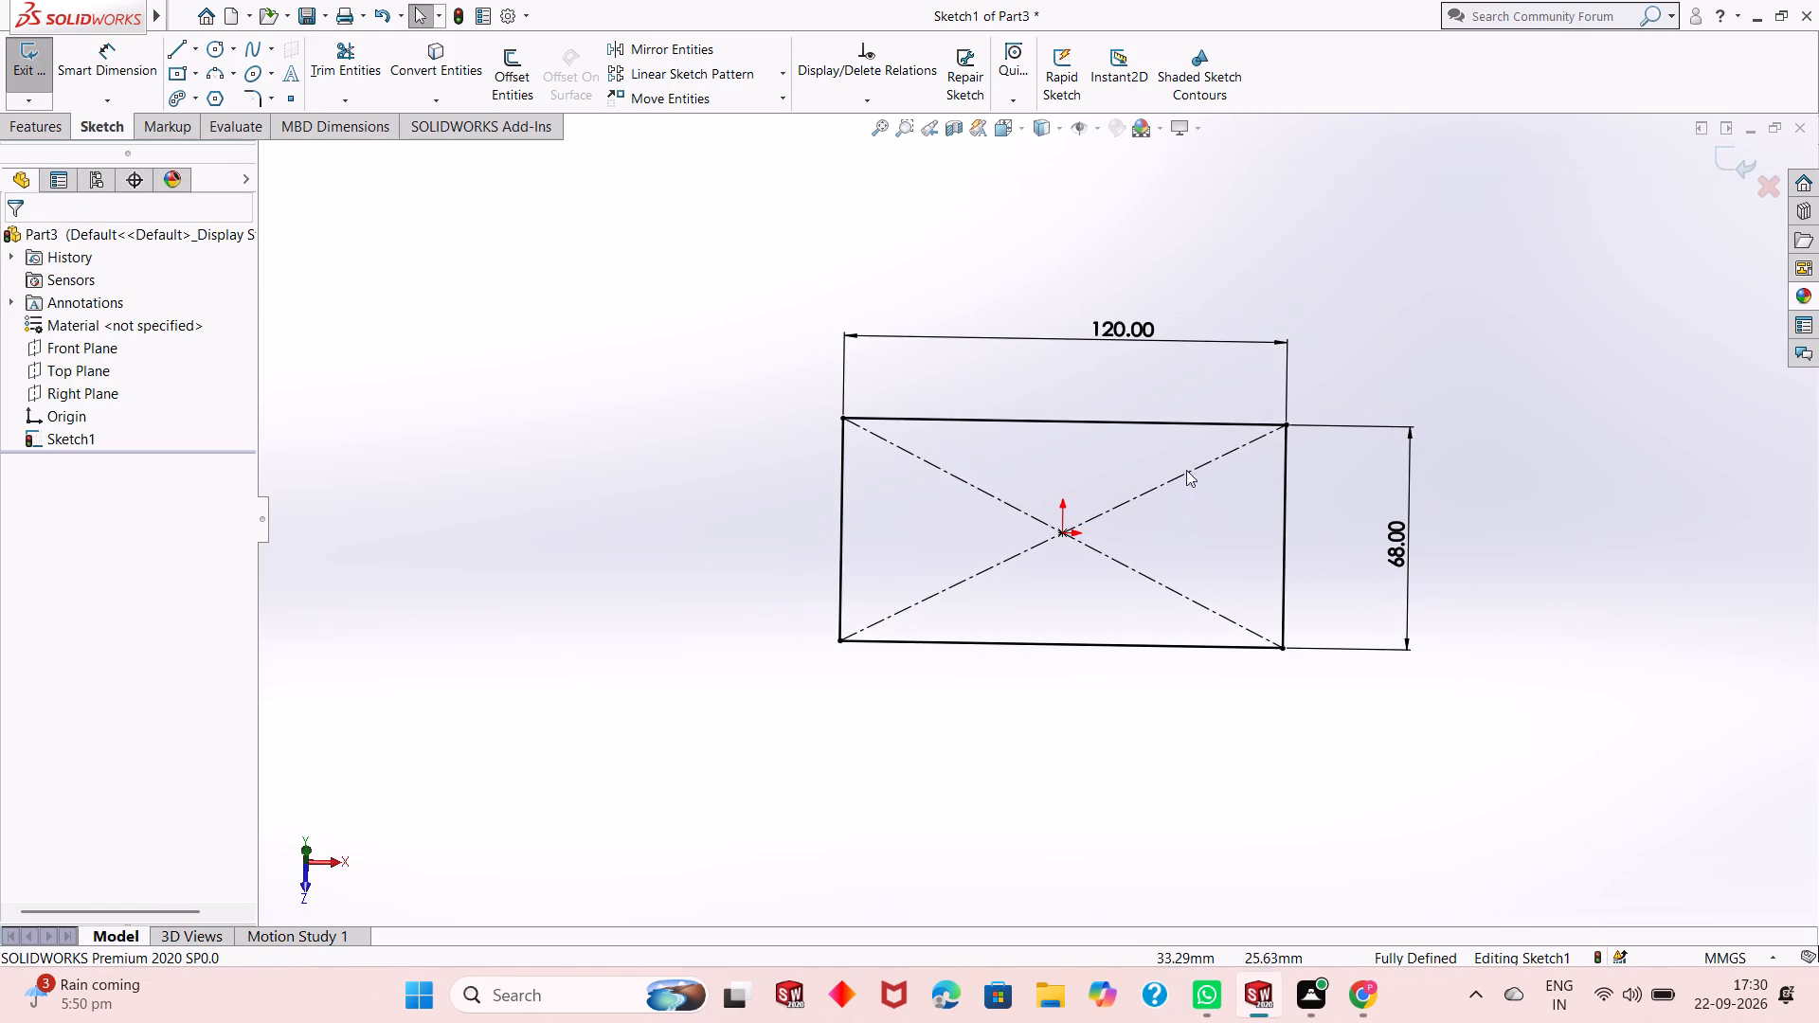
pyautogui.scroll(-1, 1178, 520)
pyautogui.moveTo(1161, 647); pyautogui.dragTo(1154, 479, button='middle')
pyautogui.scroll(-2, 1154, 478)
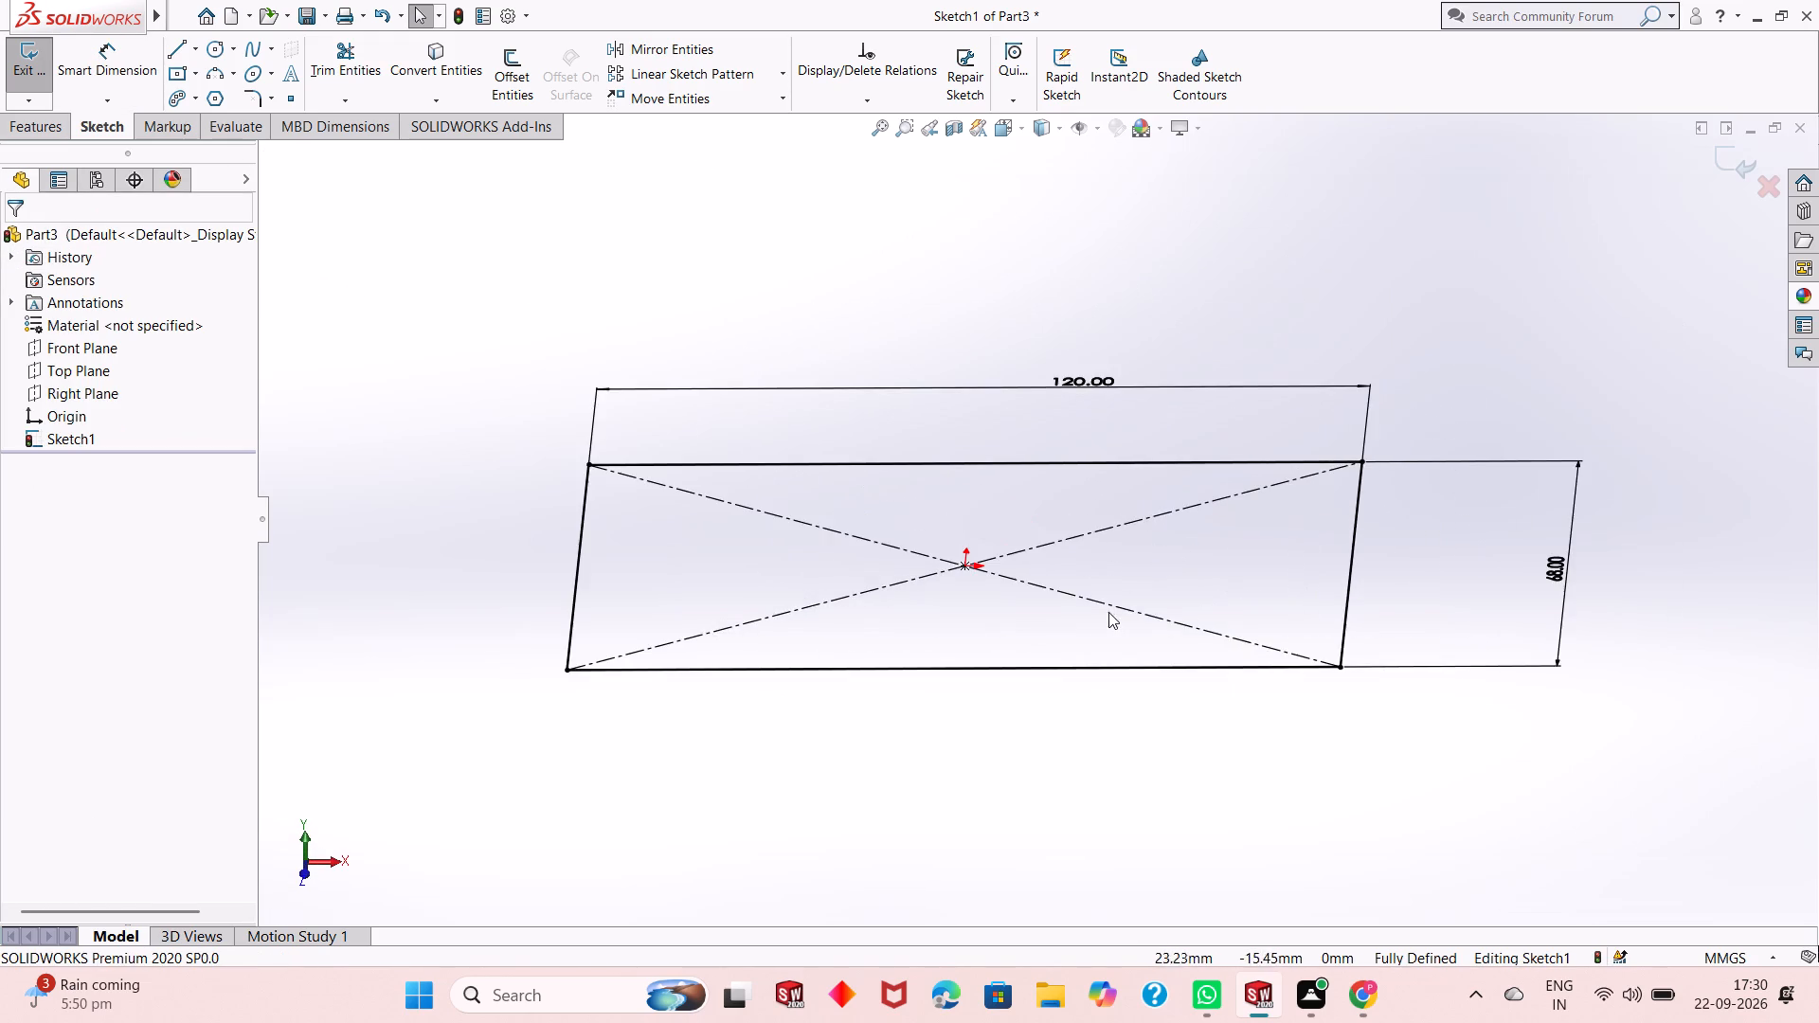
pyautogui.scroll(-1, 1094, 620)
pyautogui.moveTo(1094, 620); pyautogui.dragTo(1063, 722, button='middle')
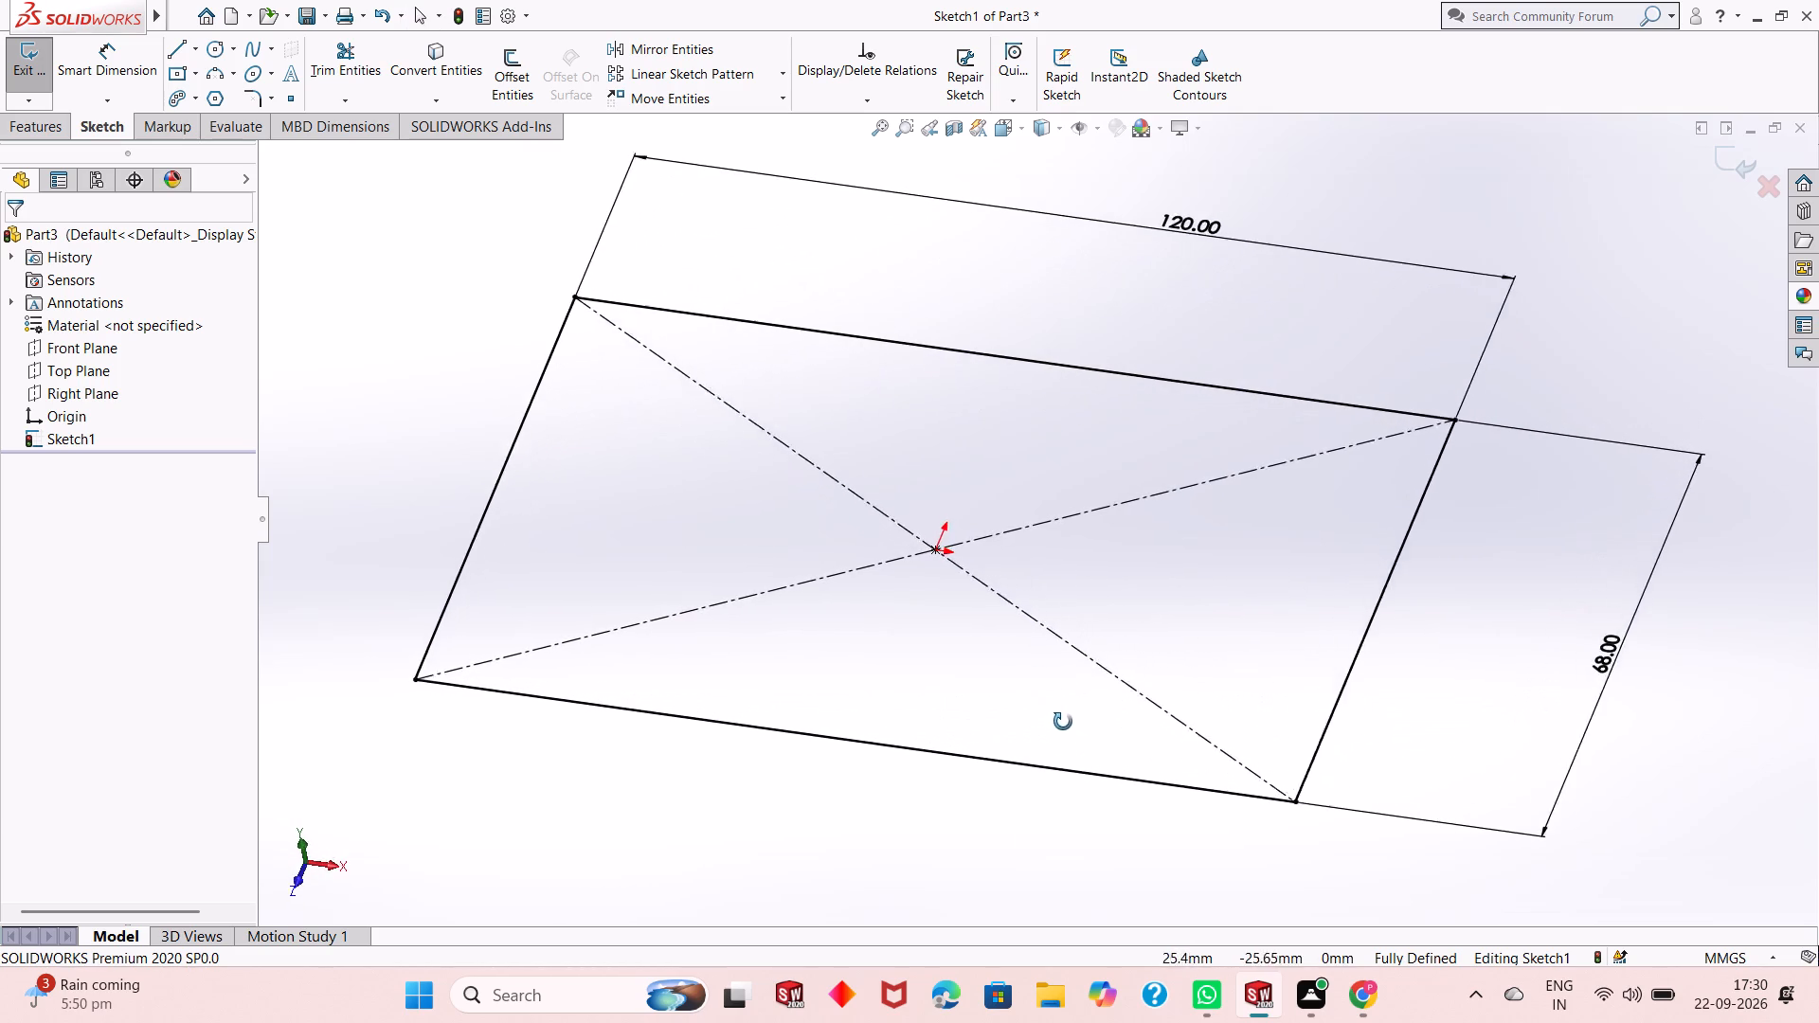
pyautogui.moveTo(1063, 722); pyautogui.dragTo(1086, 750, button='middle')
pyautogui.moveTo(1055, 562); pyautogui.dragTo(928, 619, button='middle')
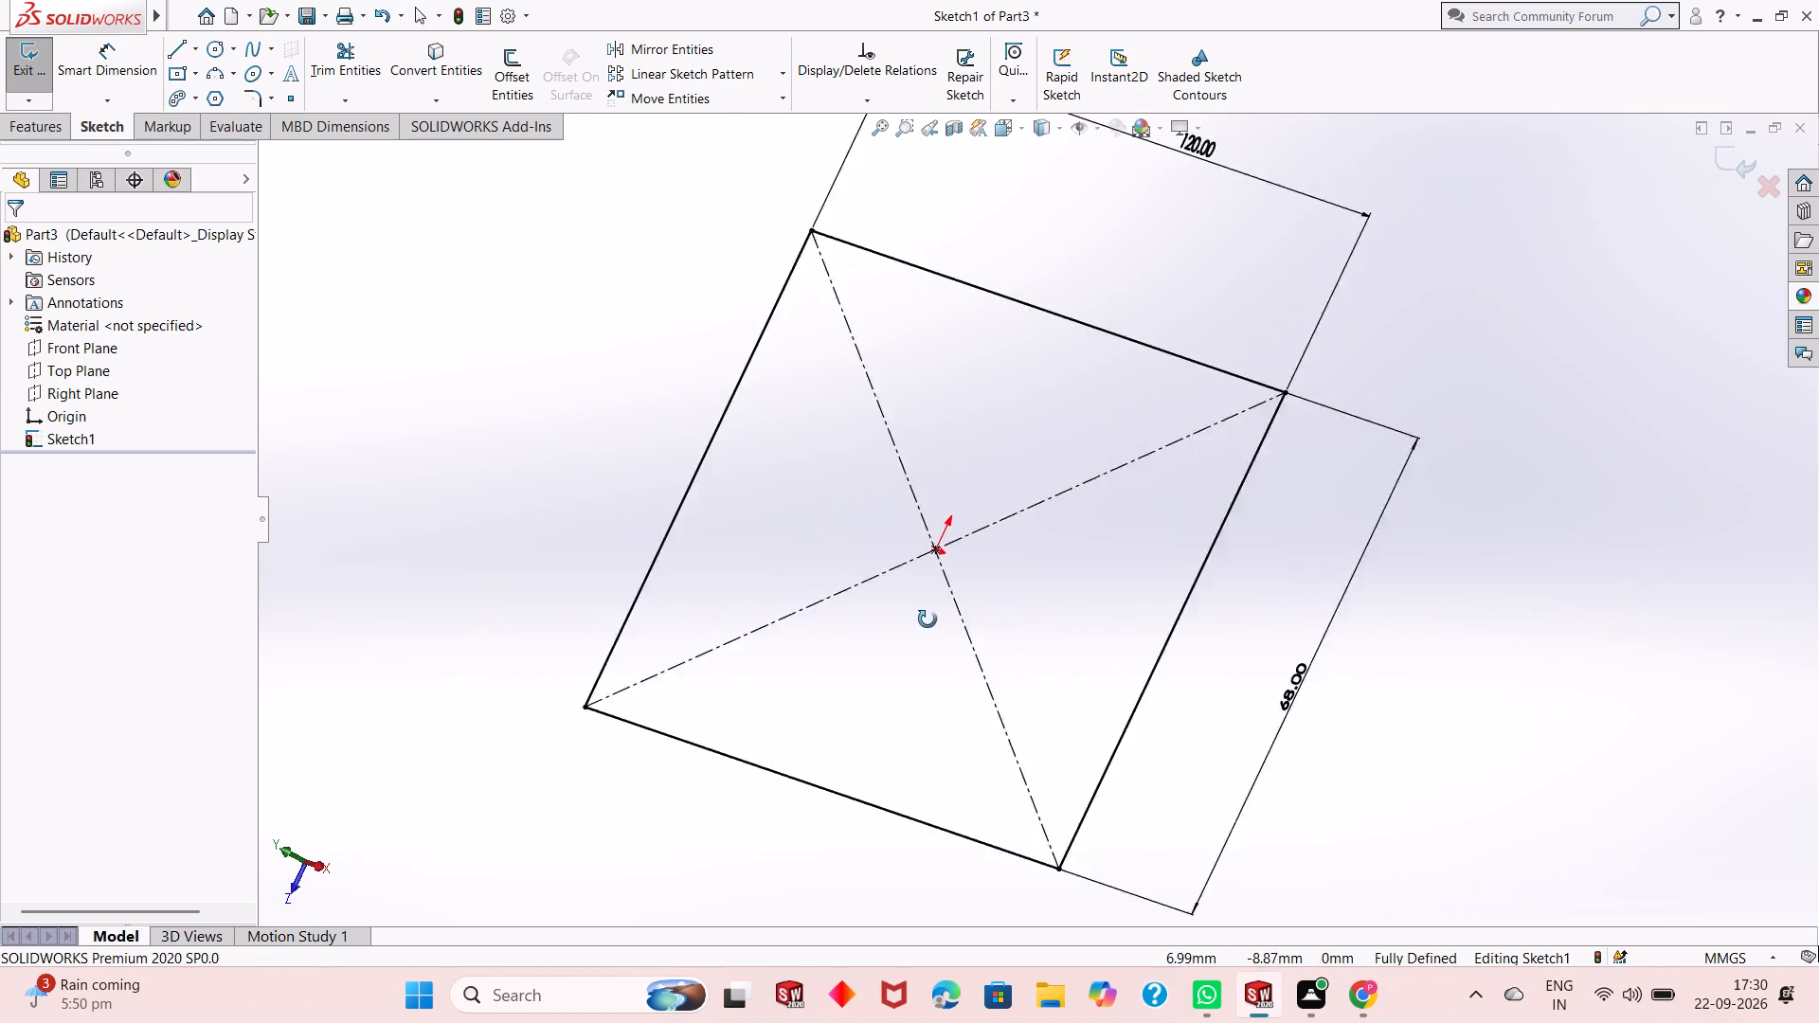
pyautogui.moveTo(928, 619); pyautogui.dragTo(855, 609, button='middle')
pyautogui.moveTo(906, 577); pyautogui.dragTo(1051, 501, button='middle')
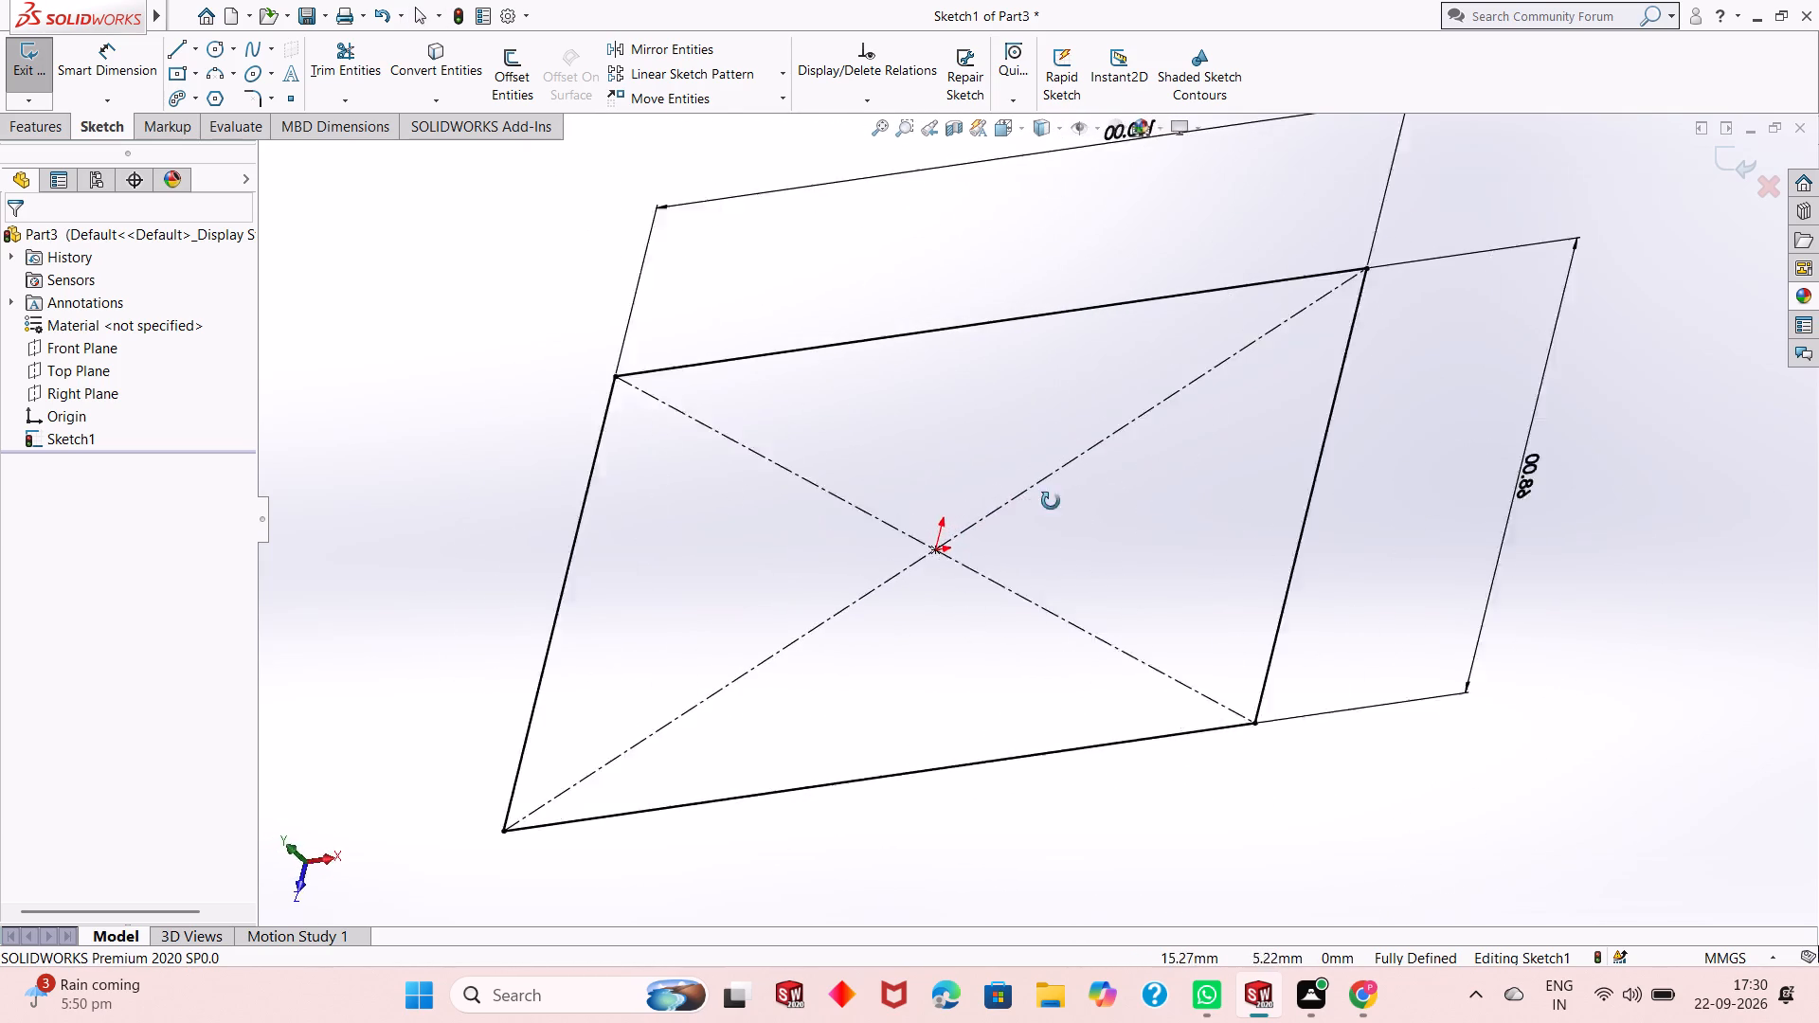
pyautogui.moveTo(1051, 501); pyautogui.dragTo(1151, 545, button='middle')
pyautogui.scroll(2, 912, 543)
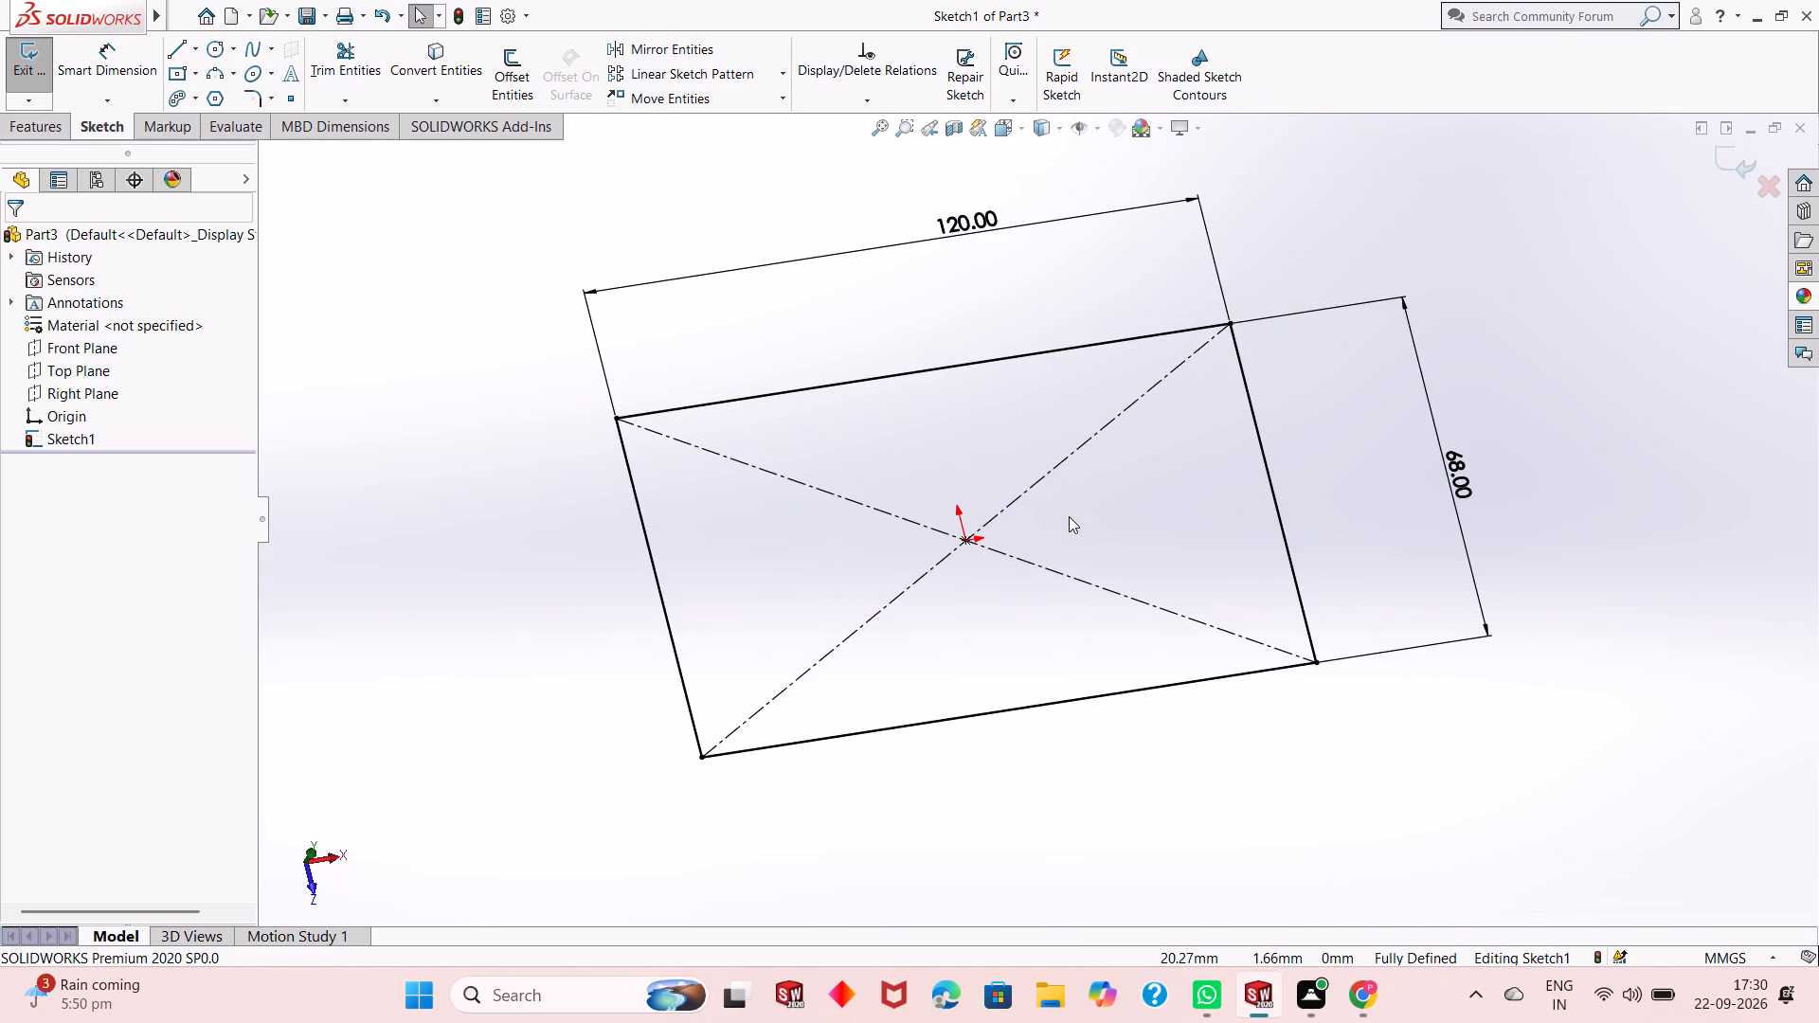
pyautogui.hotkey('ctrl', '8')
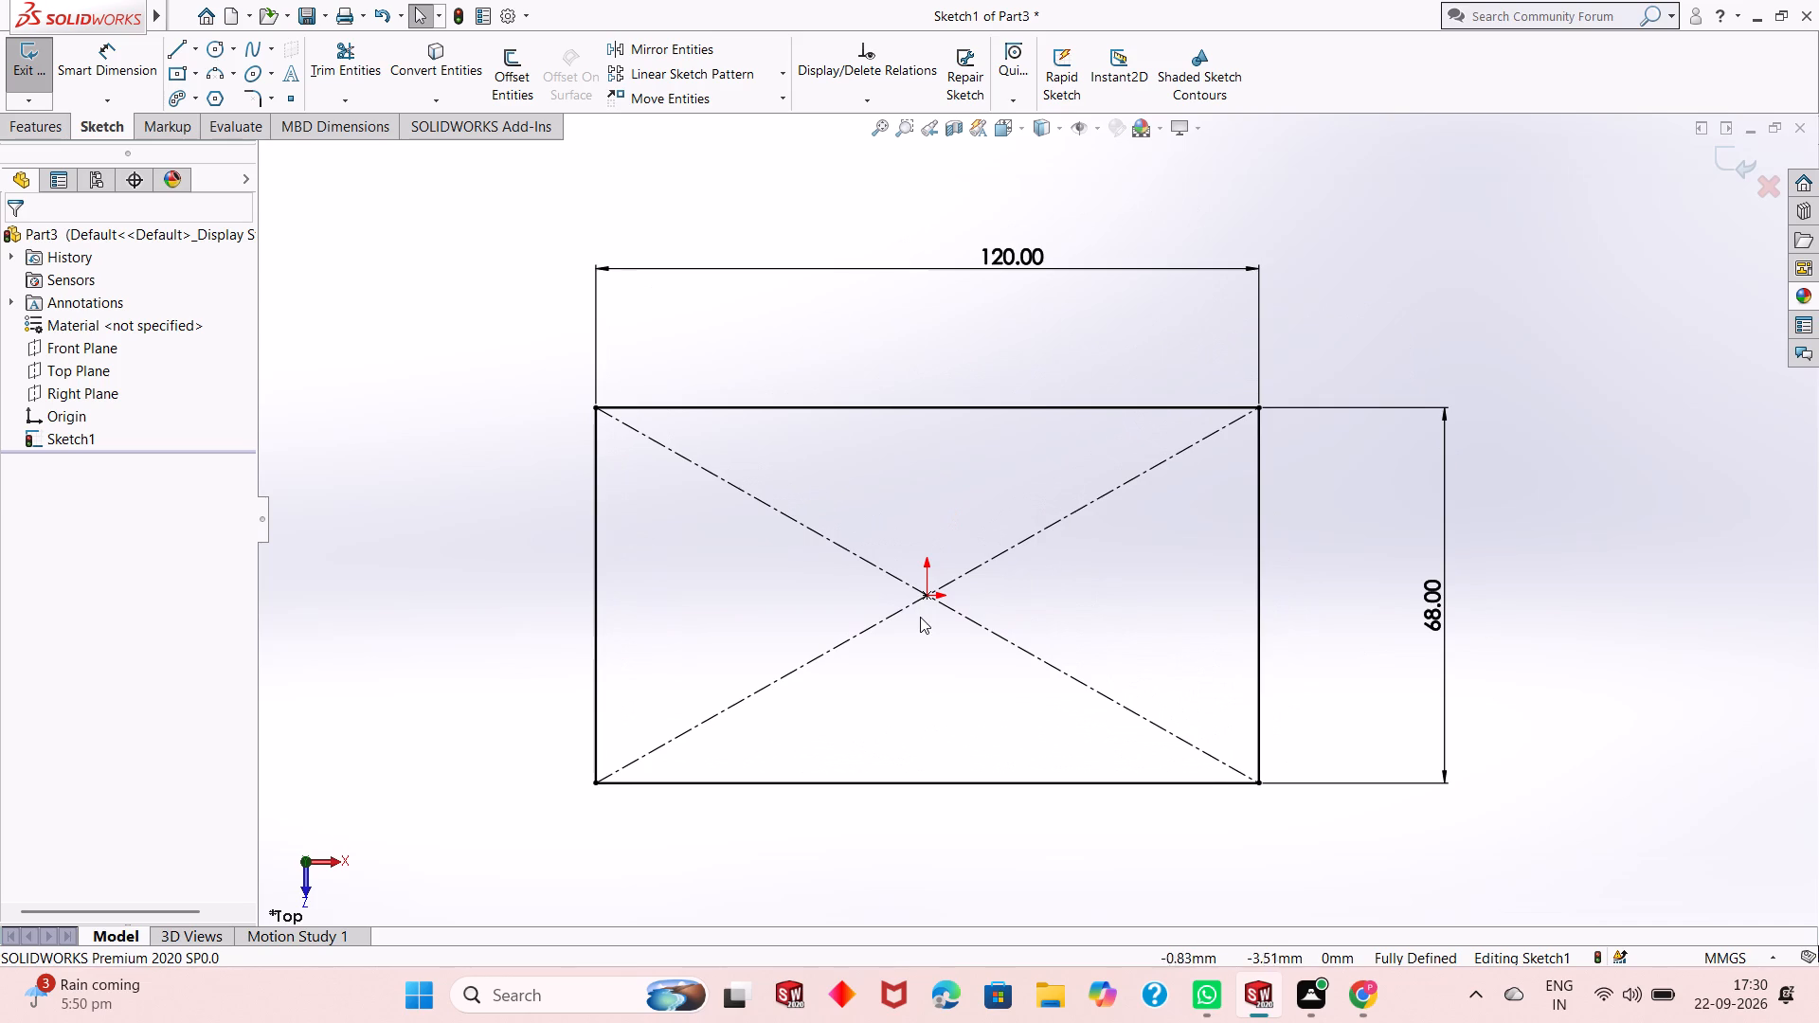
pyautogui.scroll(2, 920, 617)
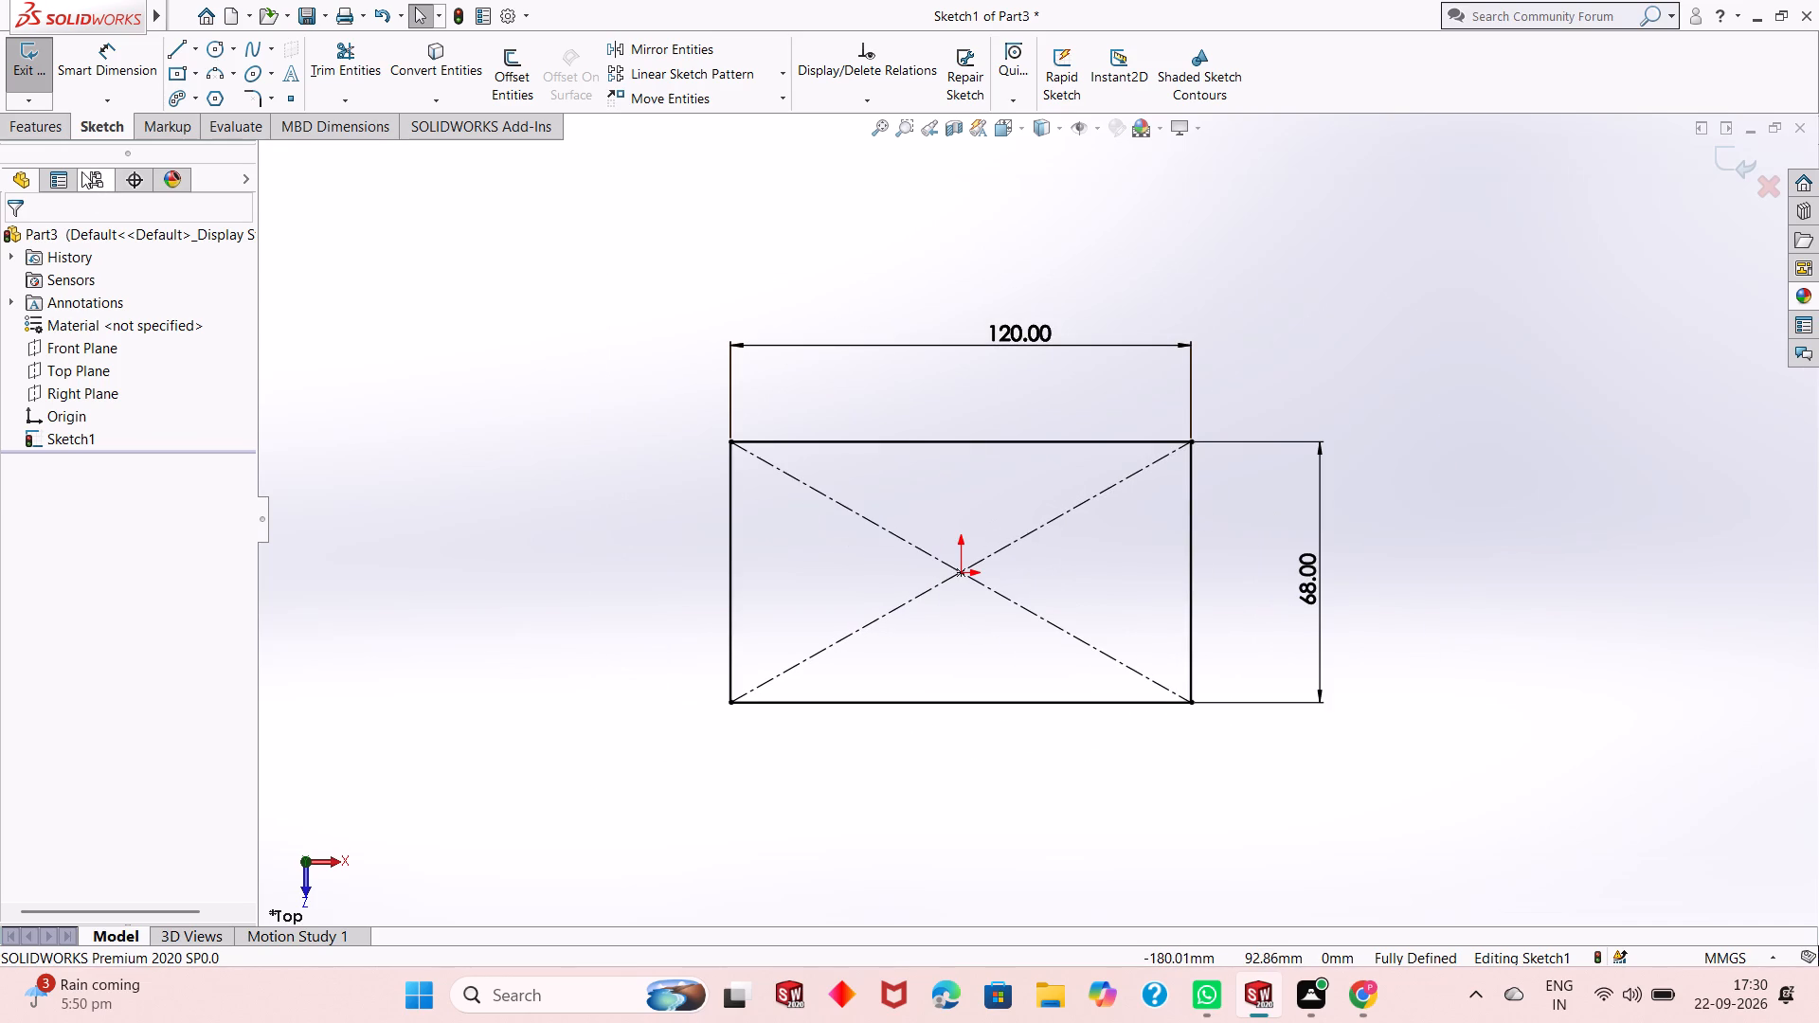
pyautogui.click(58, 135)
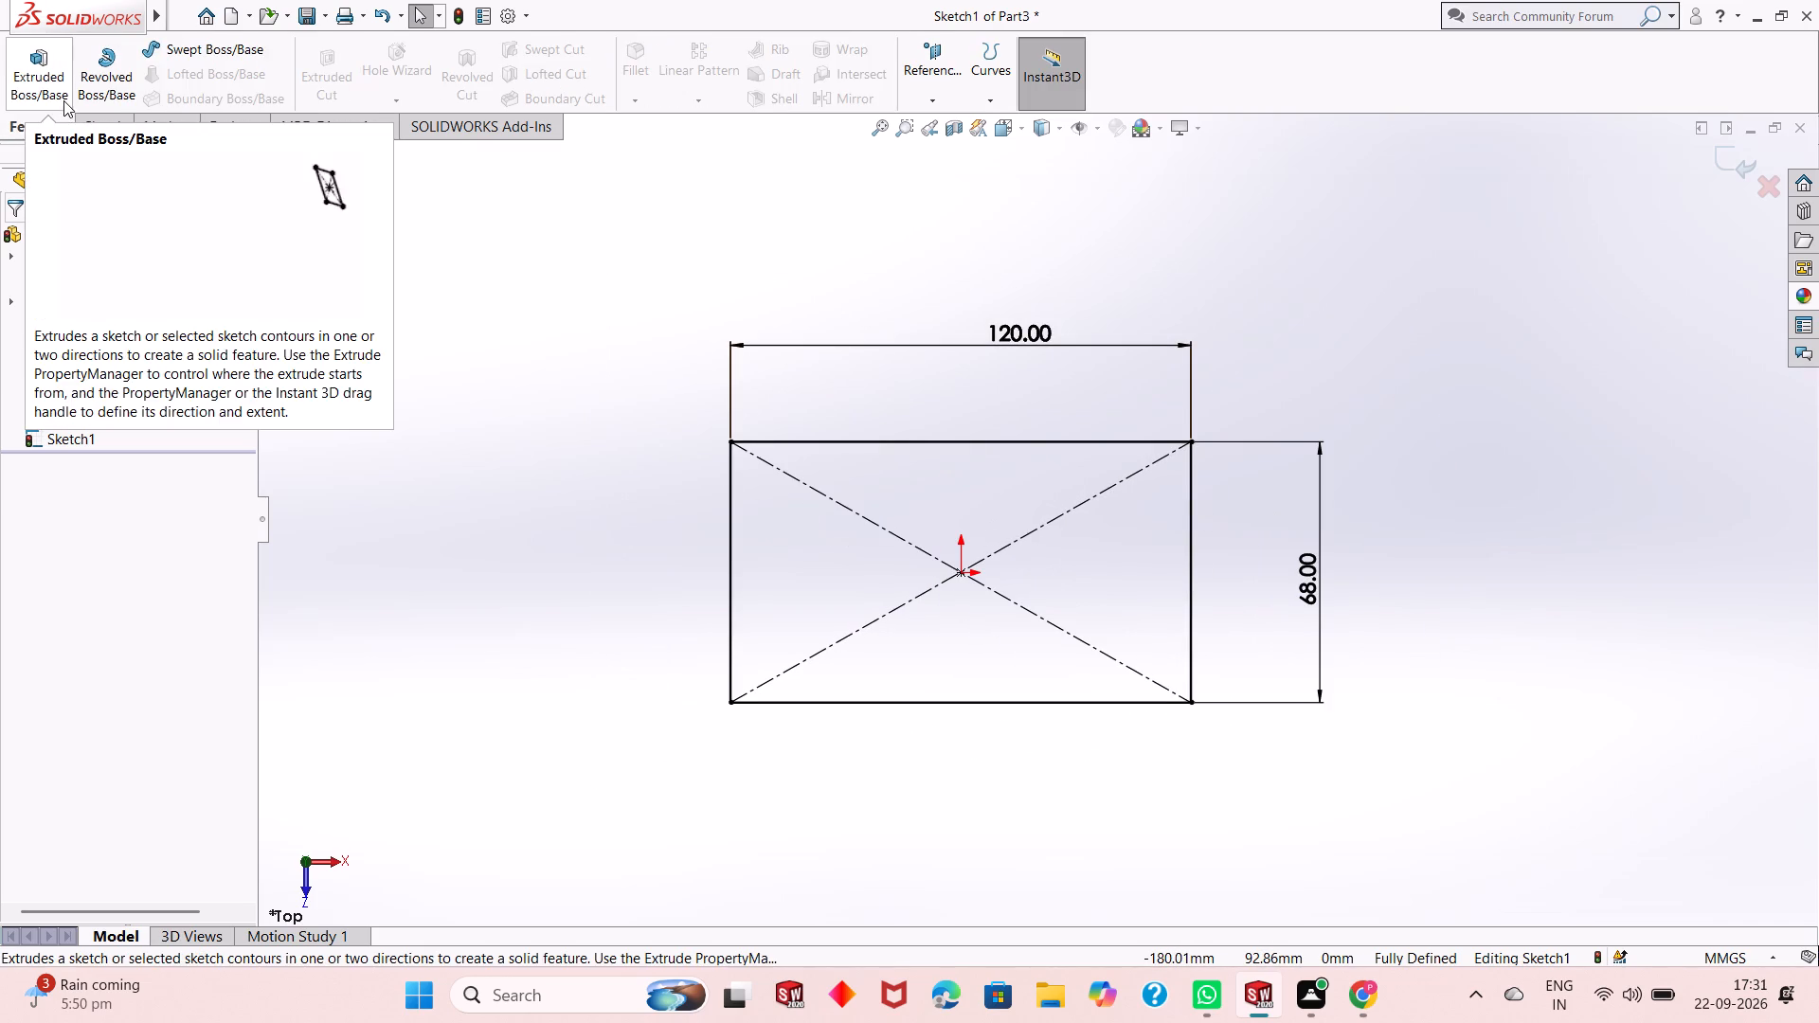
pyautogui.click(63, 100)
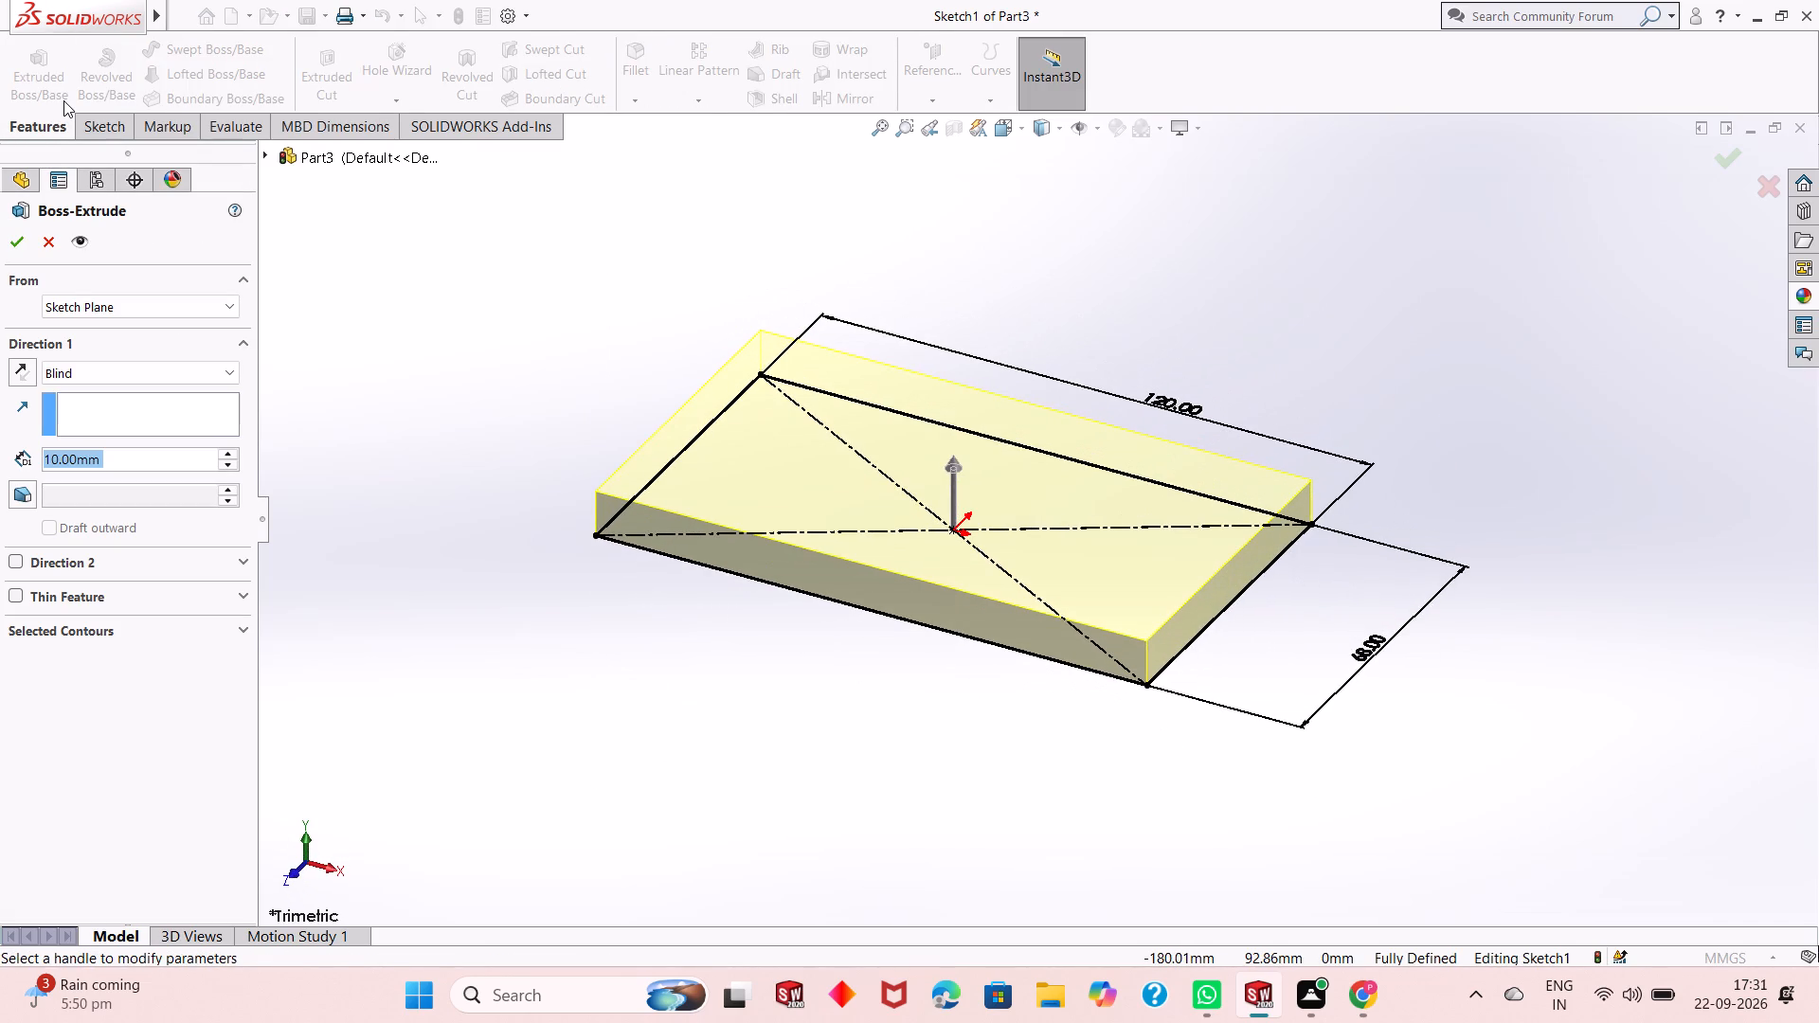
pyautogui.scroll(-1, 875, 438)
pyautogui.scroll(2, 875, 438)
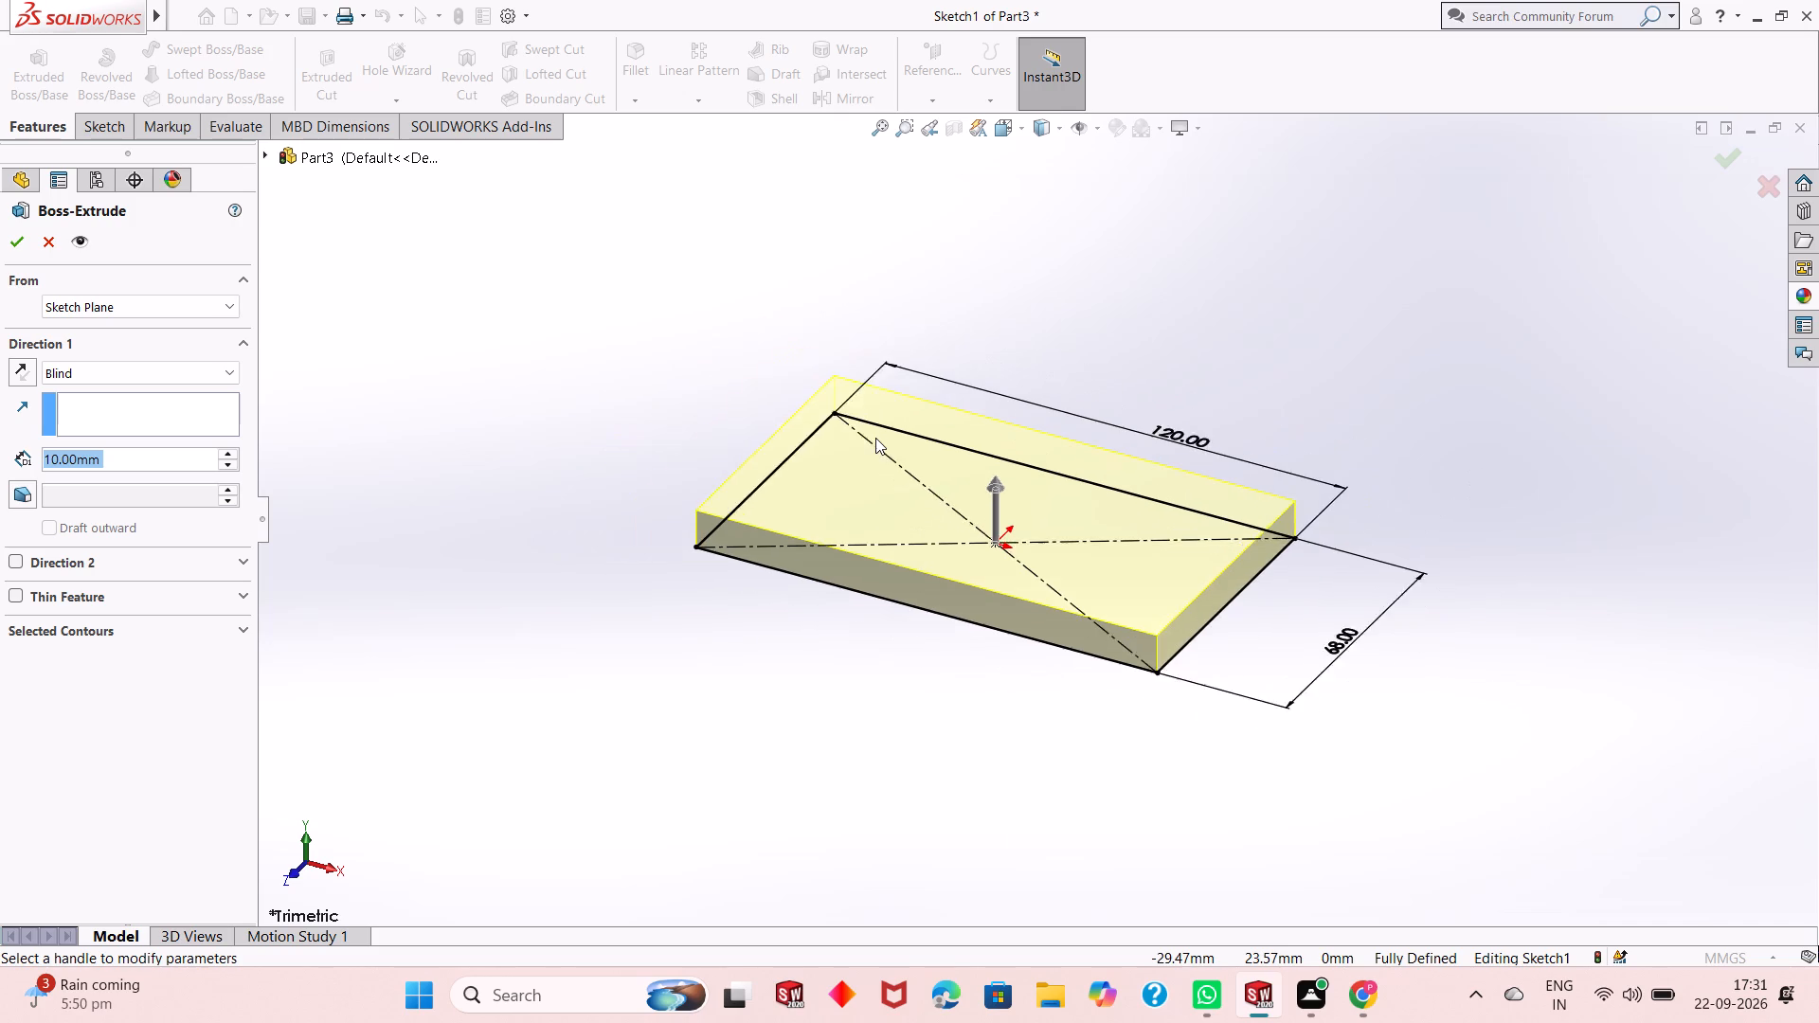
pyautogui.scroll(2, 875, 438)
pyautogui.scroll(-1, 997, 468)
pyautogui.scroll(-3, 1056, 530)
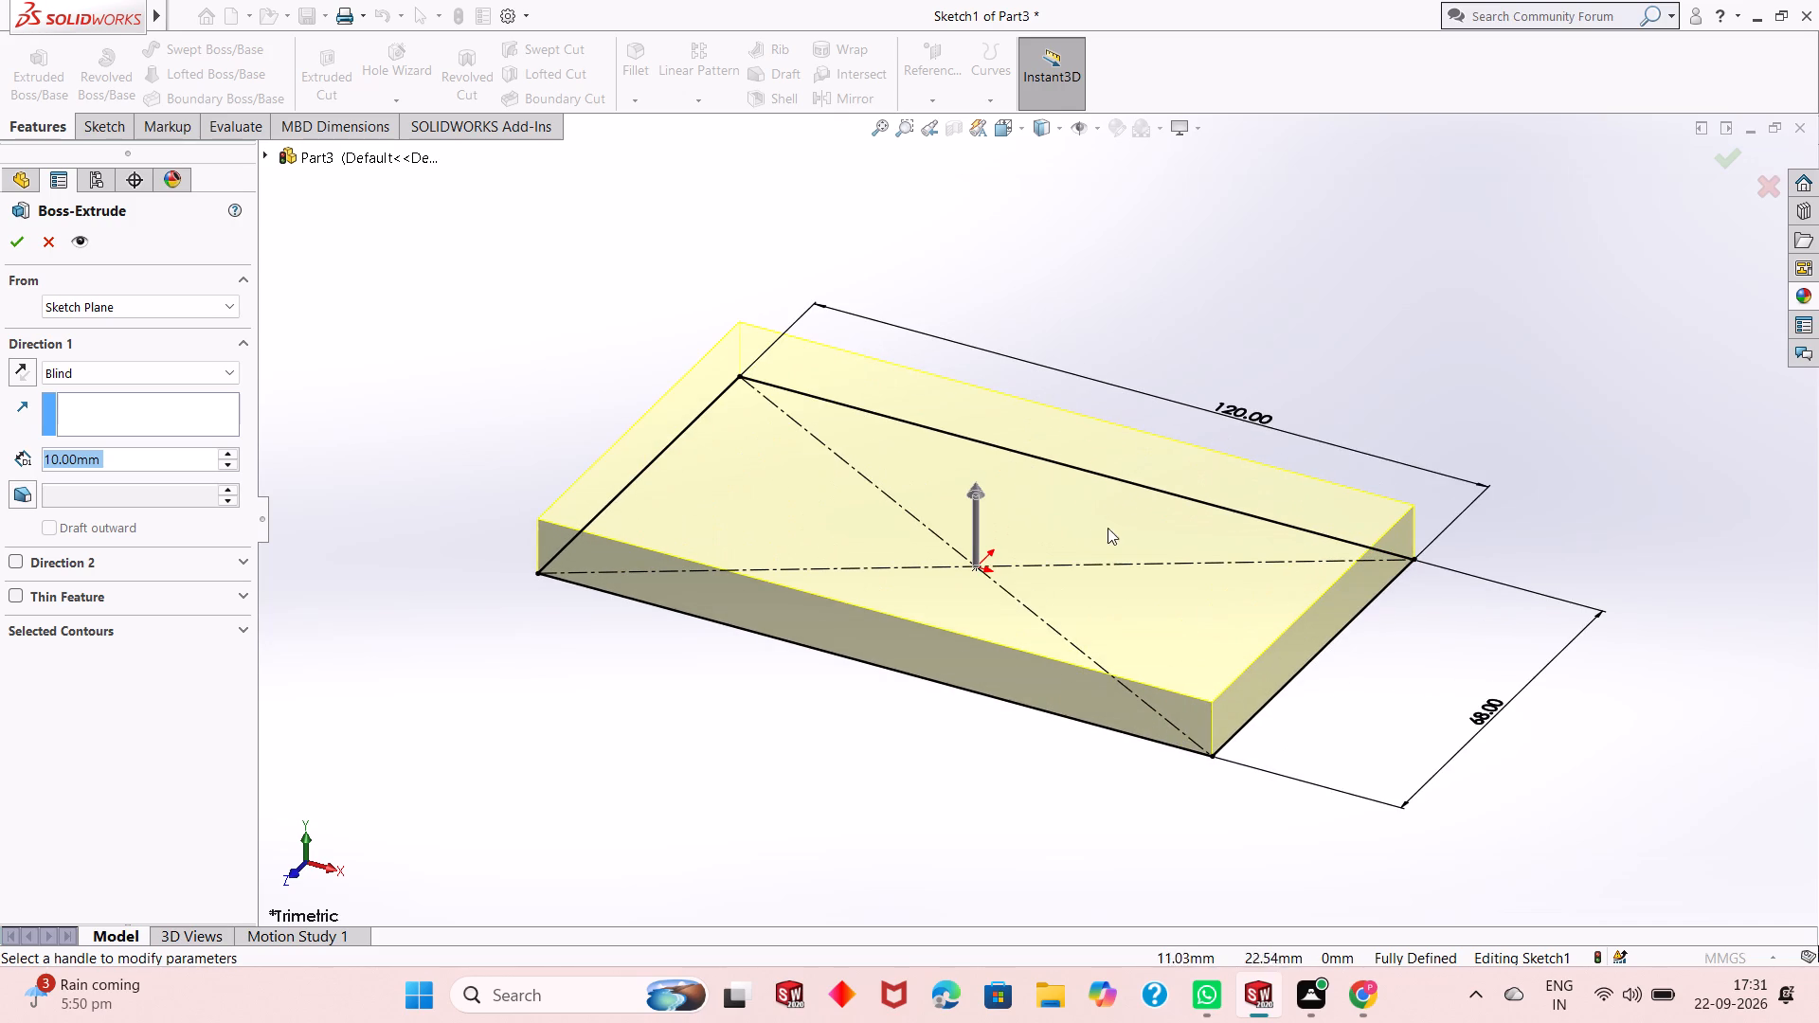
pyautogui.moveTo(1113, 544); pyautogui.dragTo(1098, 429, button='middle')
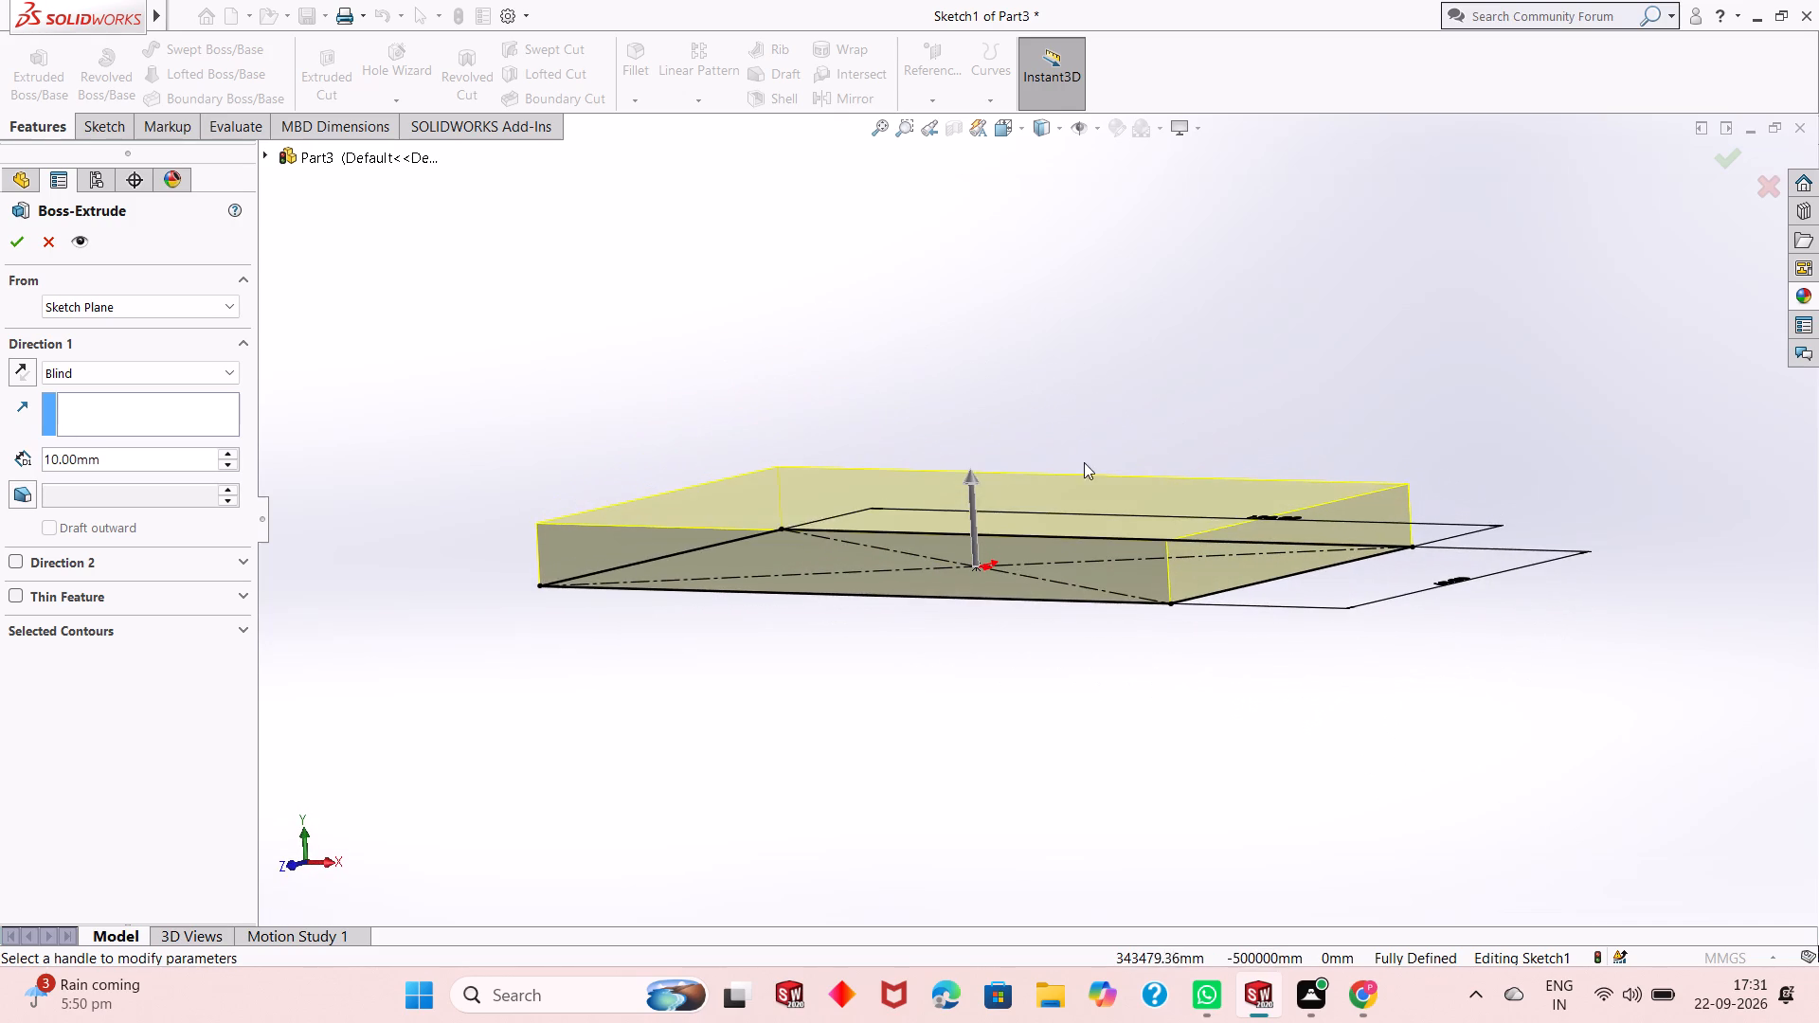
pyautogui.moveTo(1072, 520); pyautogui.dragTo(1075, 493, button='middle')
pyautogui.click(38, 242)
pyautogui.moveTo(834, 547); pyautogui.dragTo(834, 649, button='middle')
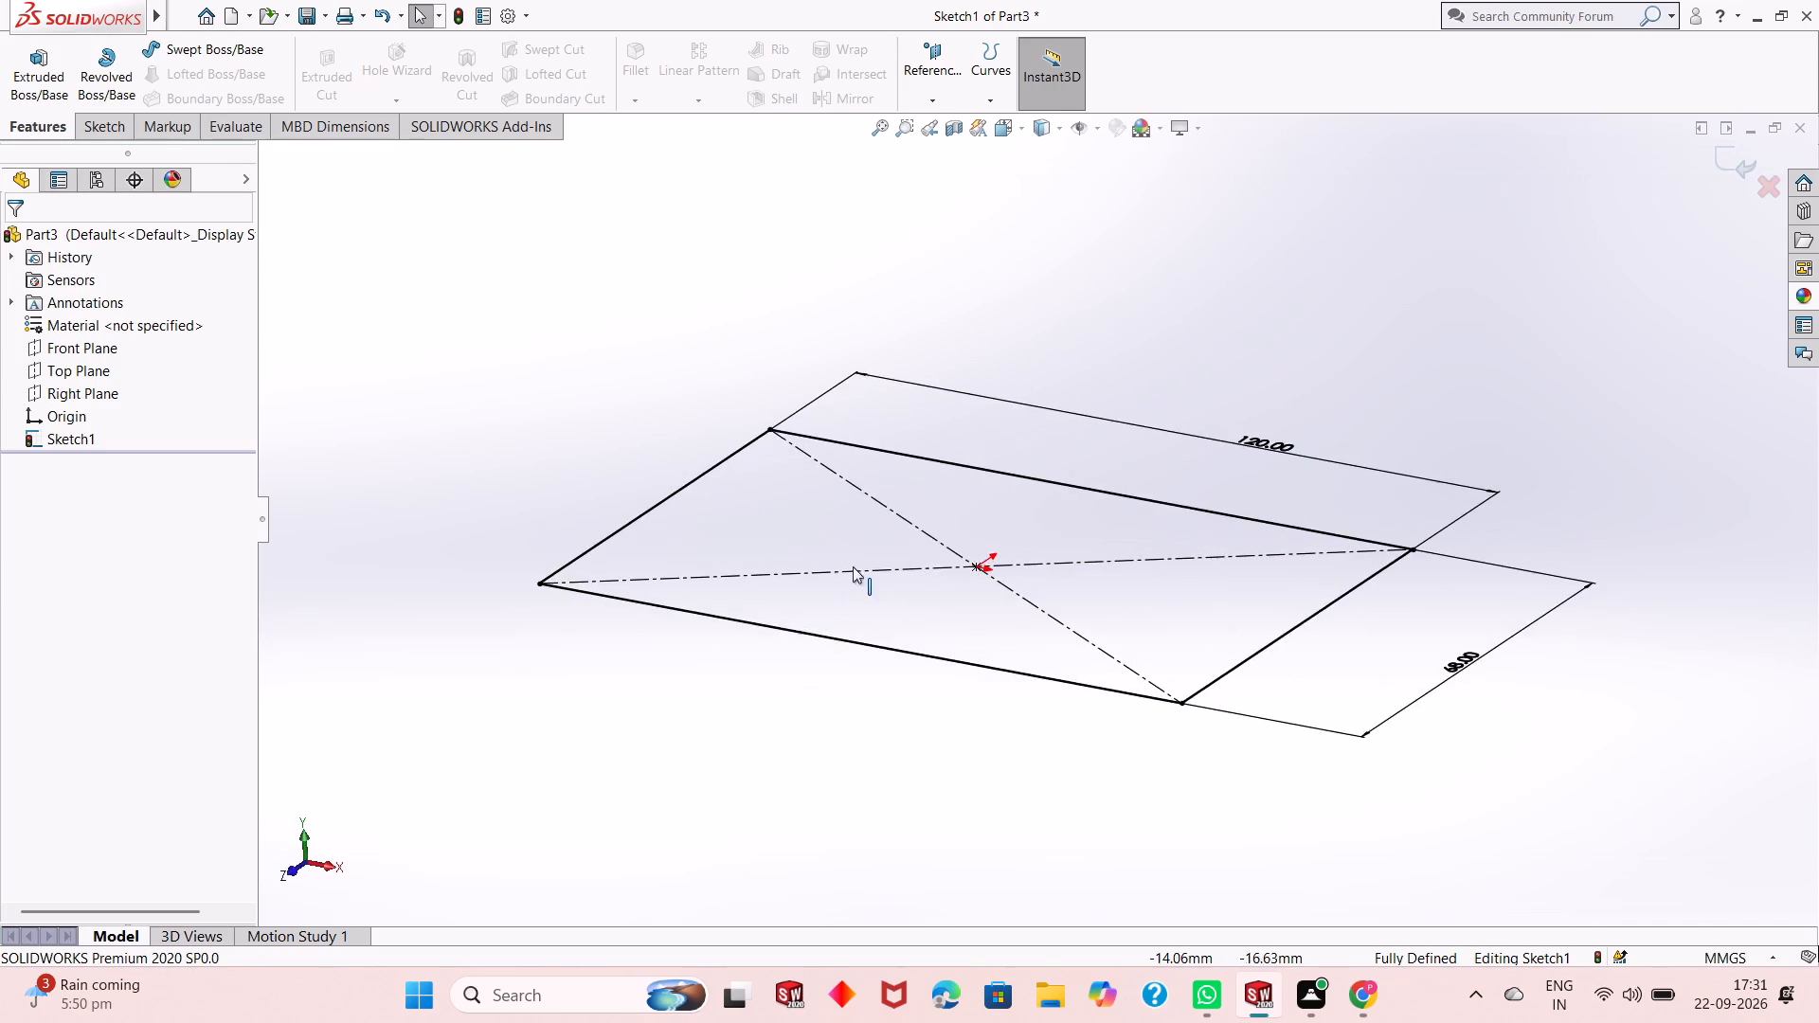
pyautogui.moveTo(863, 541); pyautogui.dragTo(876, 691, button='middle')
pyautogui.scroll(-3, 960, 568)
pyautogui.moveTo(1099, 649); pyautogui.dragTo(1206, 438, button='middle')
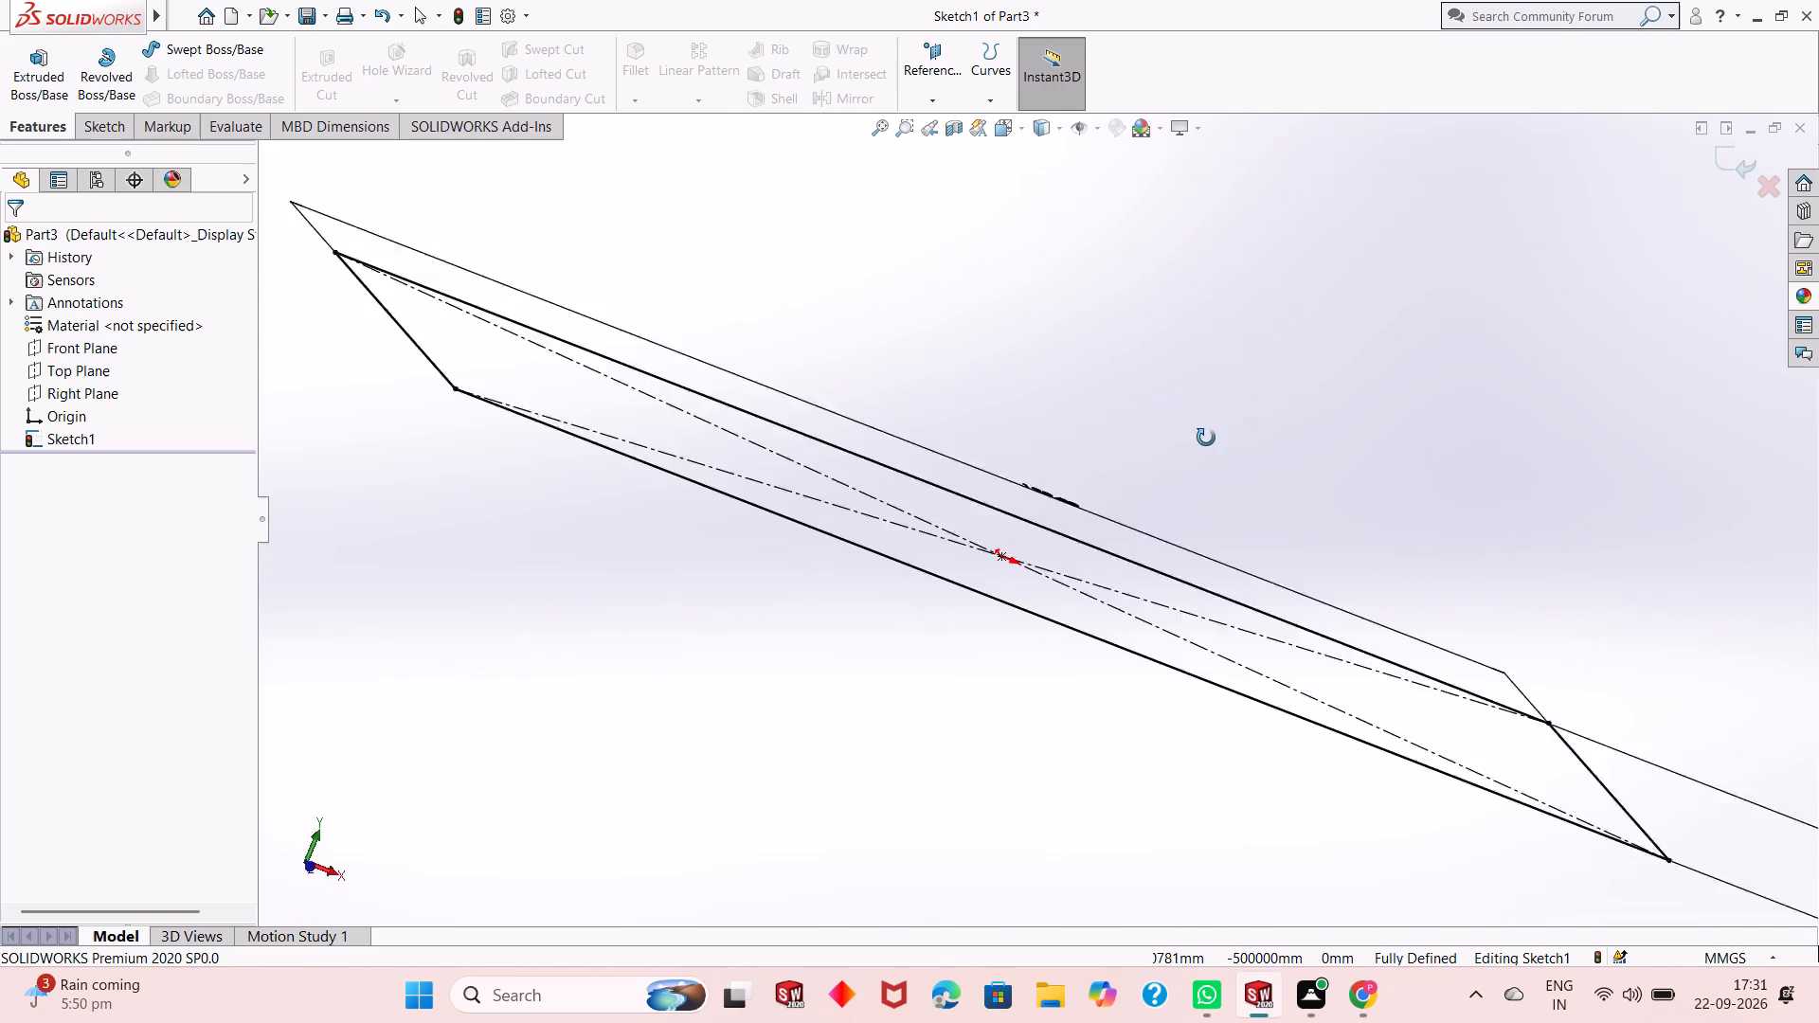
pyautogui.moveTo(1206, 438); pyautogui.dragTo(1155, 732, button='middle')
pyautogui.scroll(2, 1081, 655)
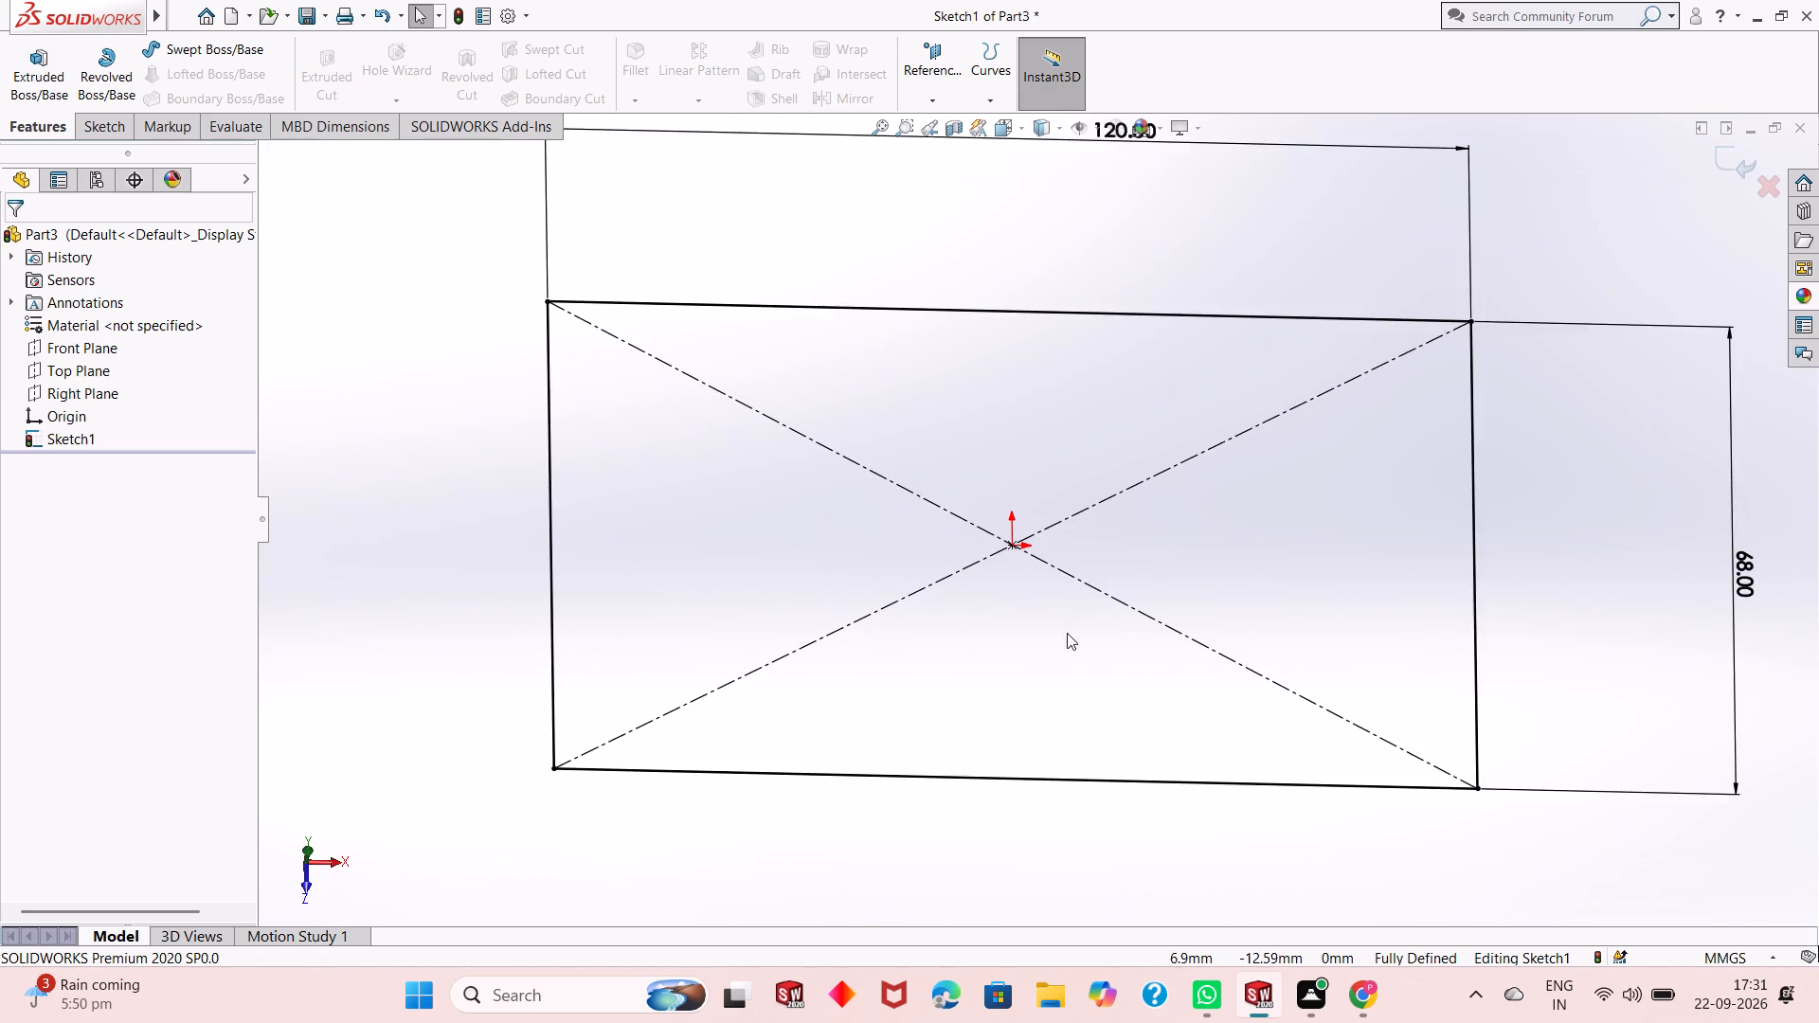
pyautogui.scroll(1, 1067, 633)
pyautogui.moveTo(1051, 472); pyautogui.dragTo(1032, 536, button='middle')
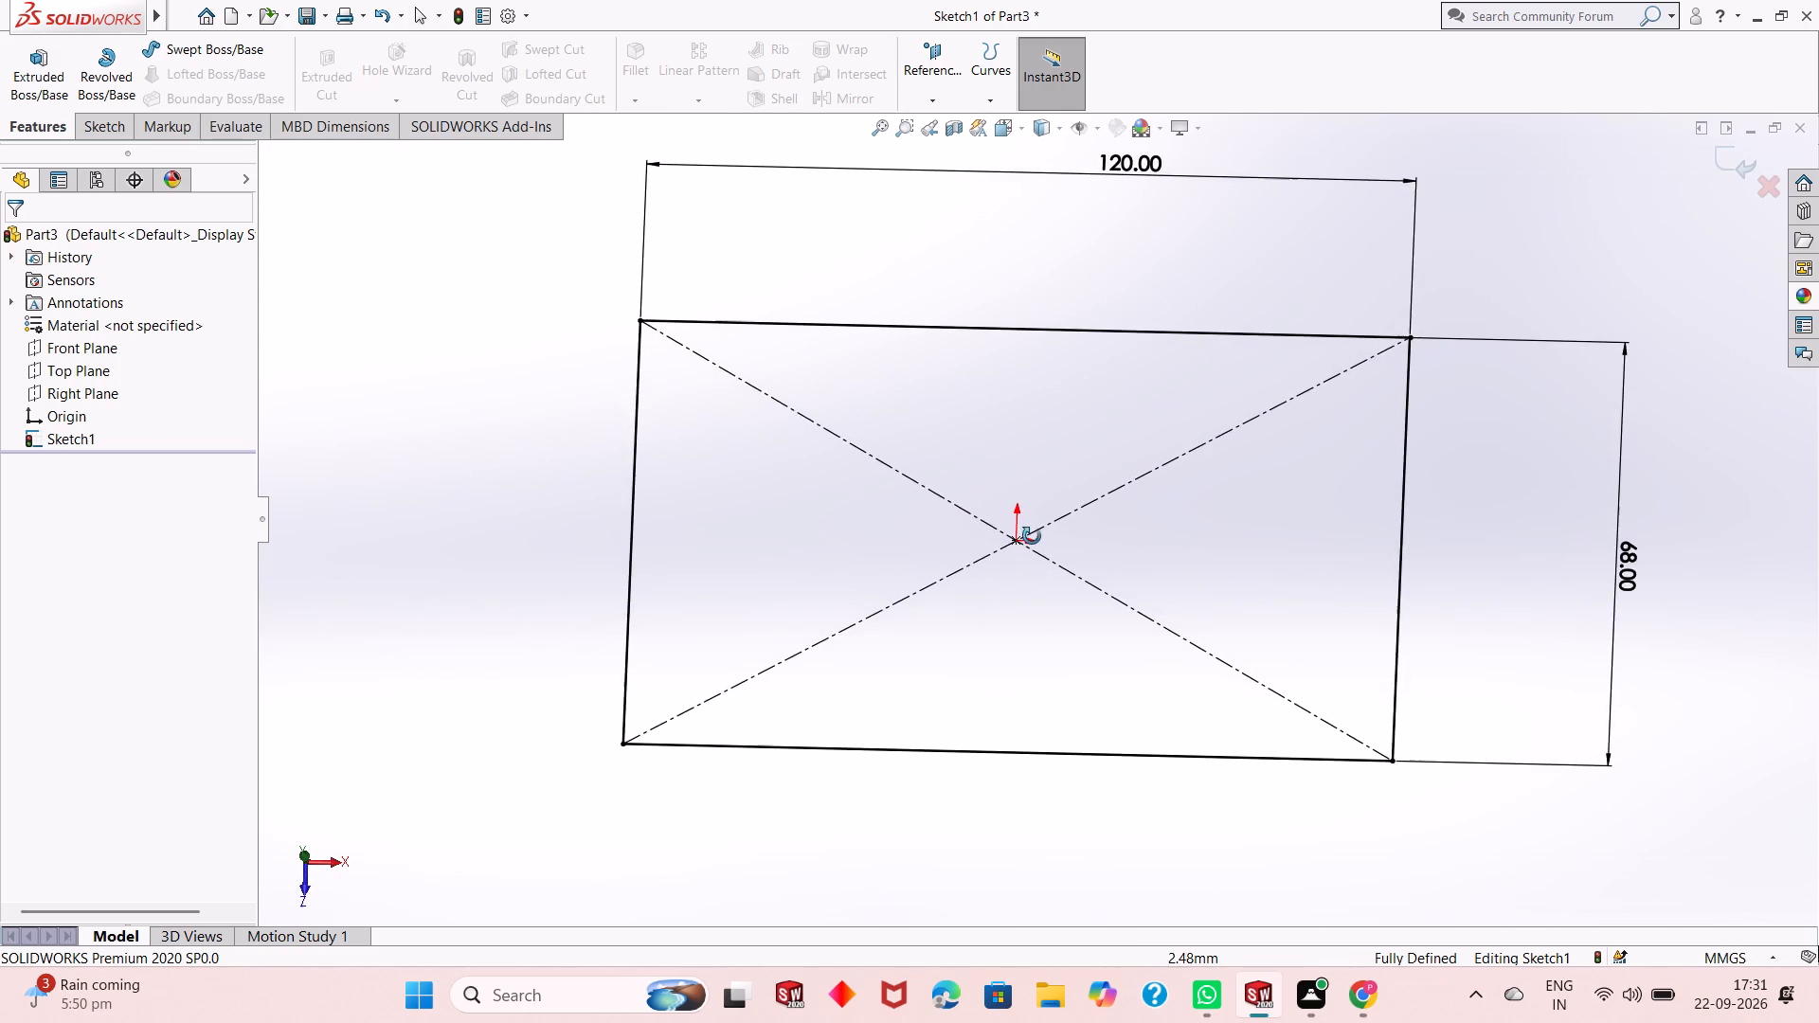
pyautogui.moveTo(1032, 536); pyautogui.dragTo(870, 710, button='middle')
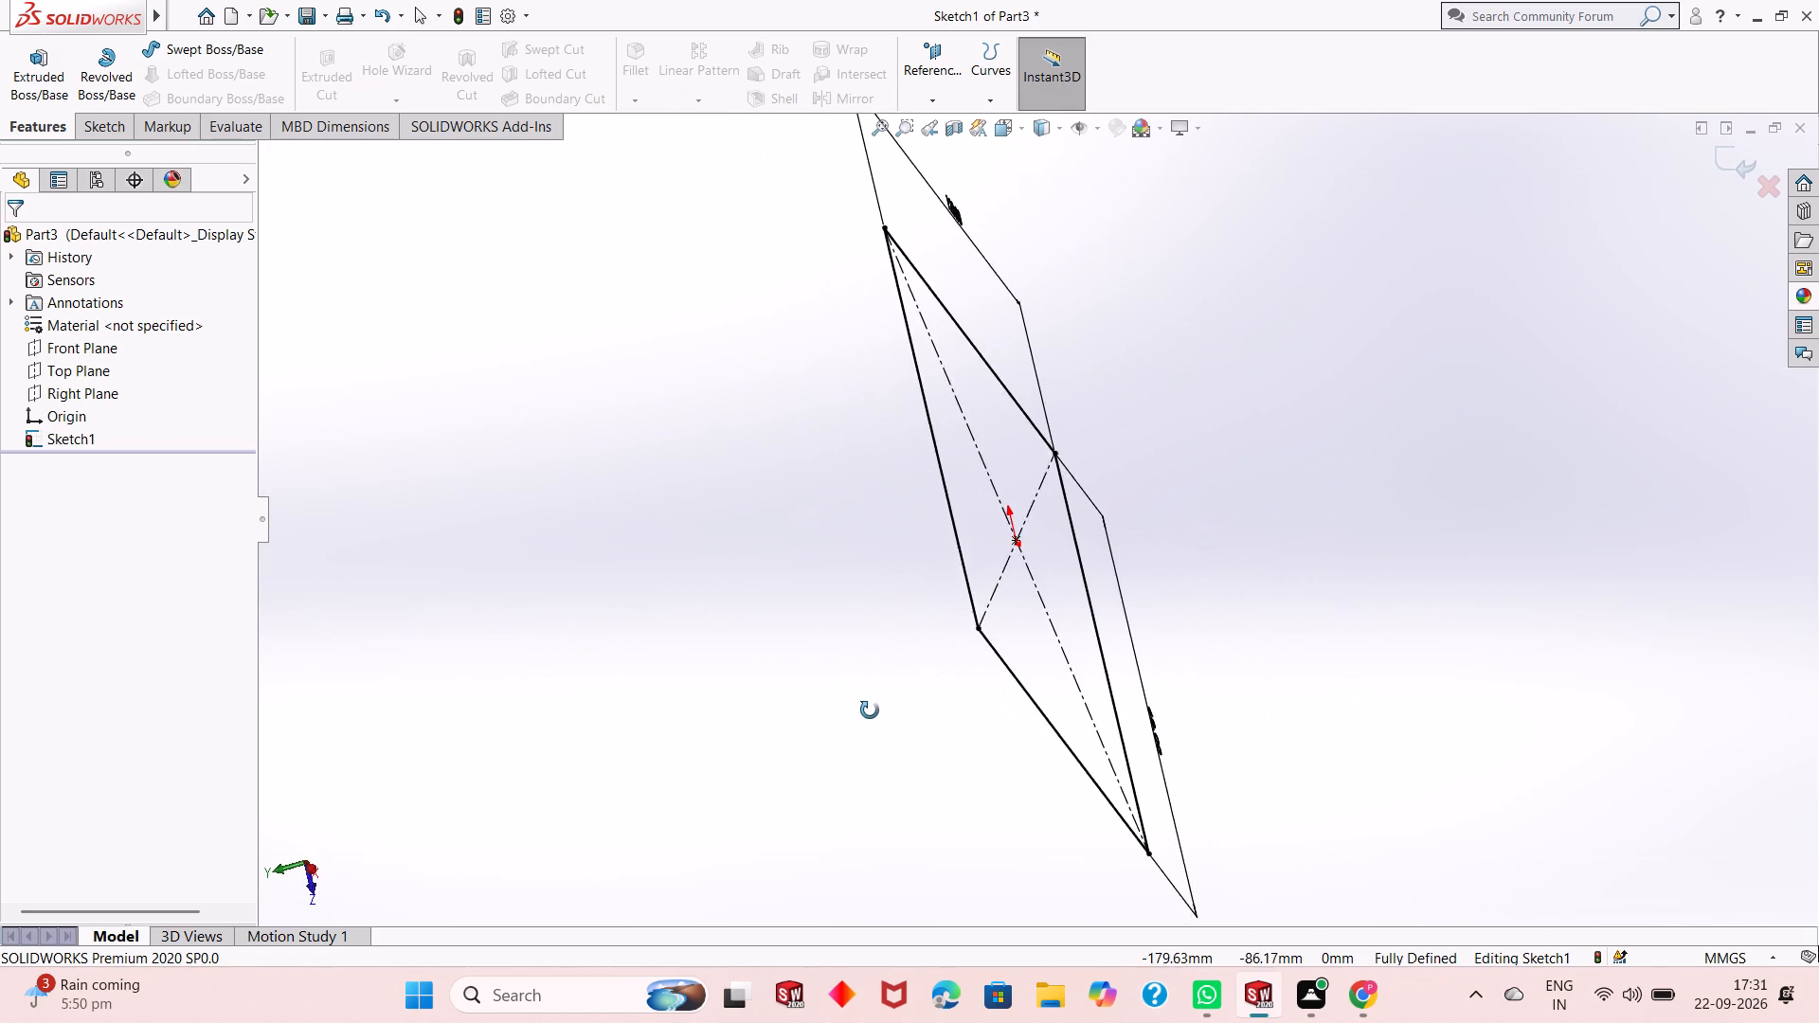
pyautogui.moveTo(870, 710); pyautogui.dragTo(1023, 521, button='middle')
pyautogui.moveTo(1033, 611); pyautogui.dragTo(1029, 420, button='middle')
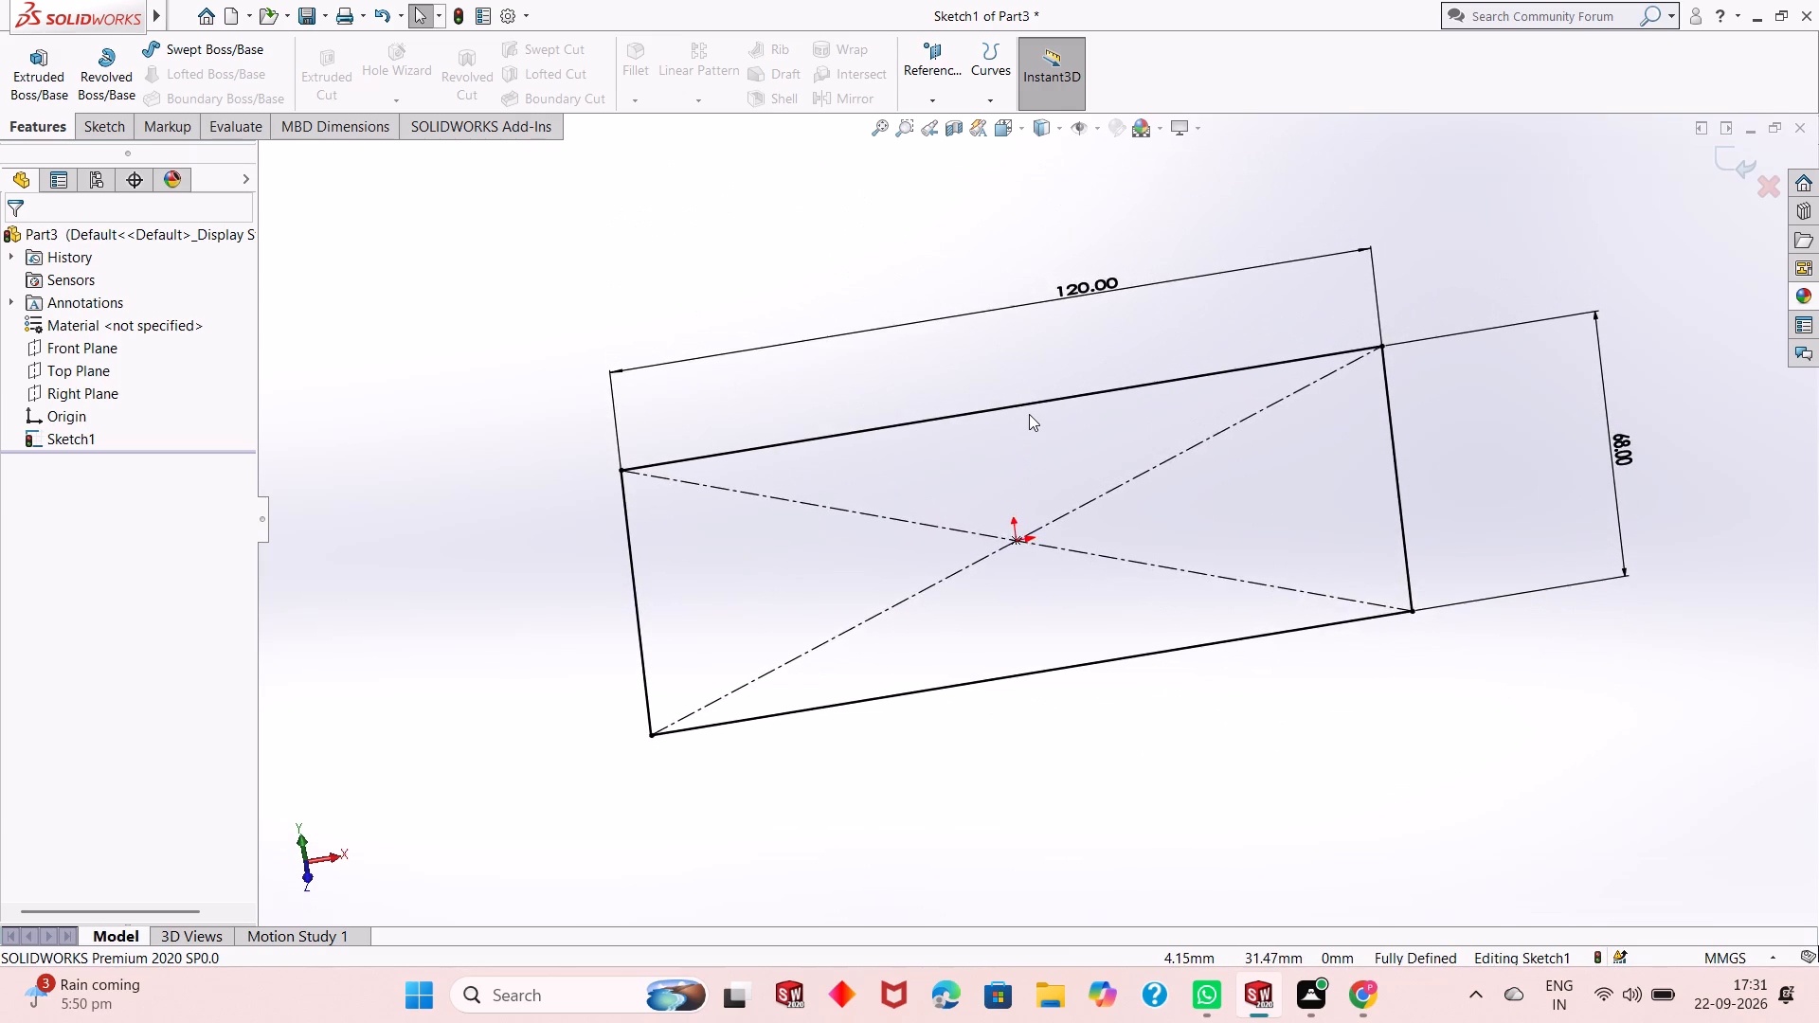
# Extrude the 120 by 68 mm rectangle as a blind boss to a depth of 25 mm.
pyautogui.scroll(-1, 1029, 414)
pyautogui.scroll(1, 1029, 414)
pyautogui.moveTo(1054, 620); pyautogui.dragTo(1053, 483, button='middle')
pyautogui.moveTo(783, 603); pyautogui.dragTo(811, 780, button='middle')
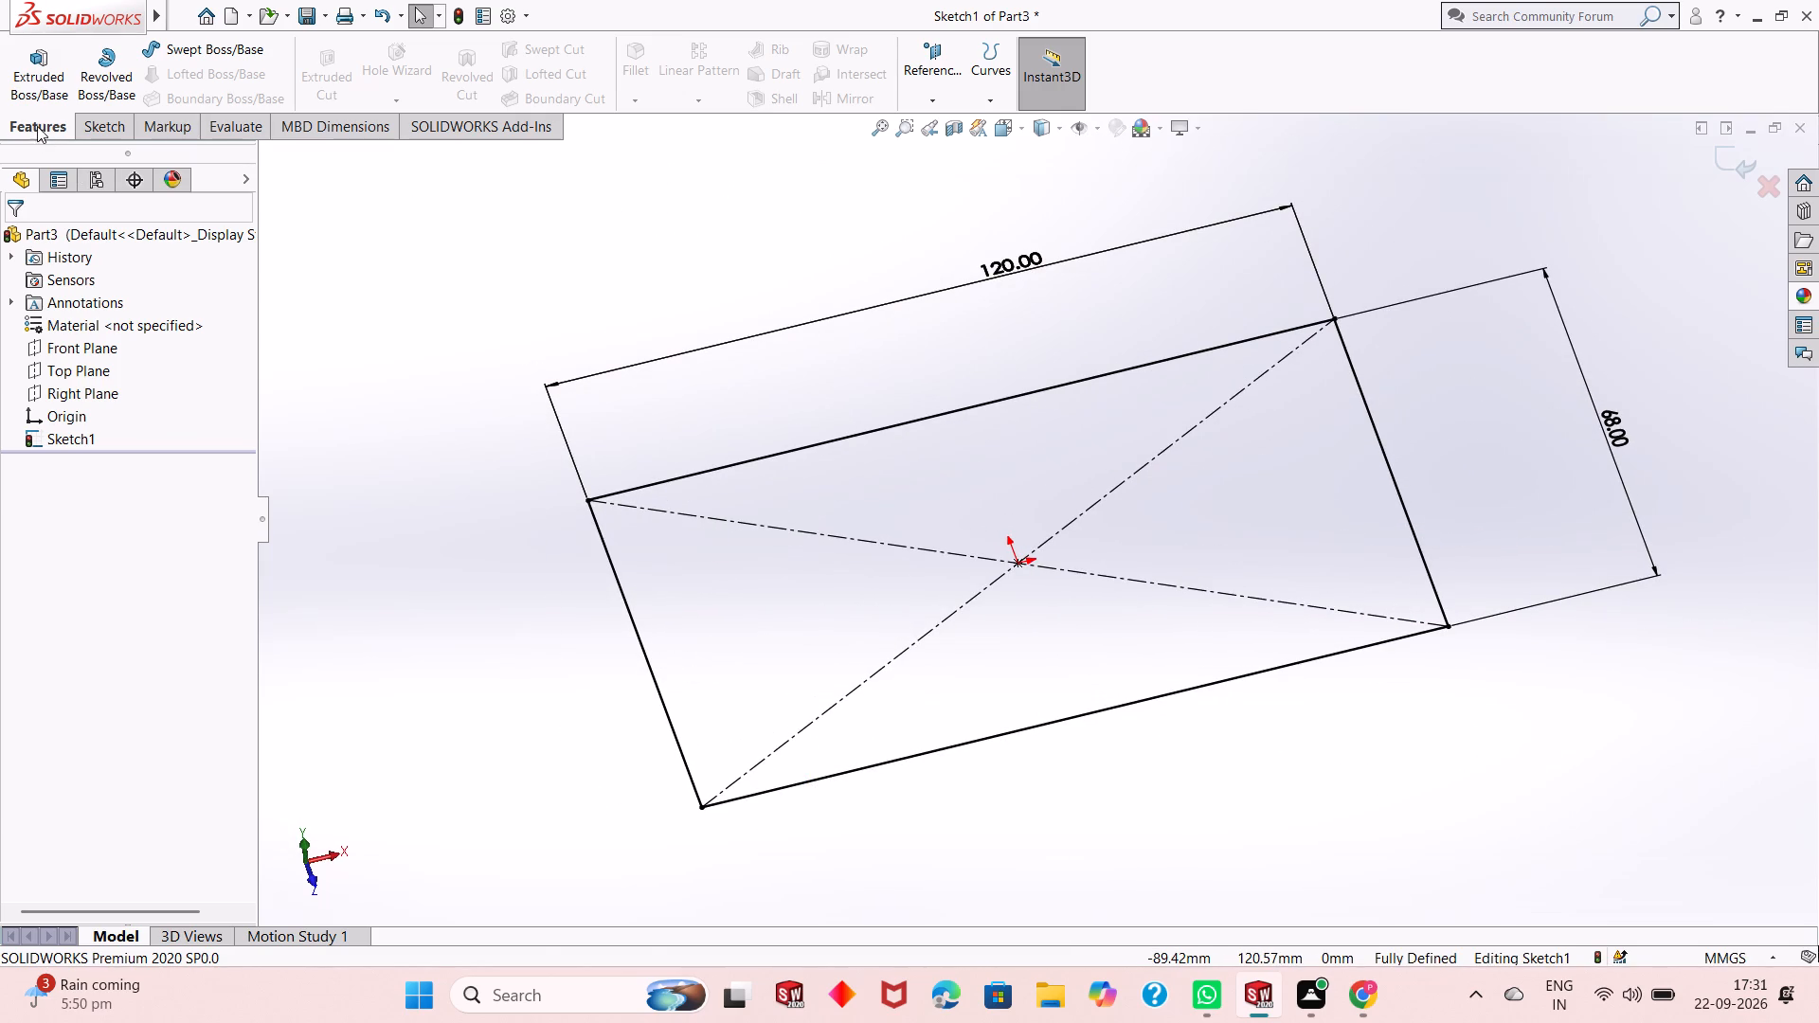
pyautogui.click(37, 85)
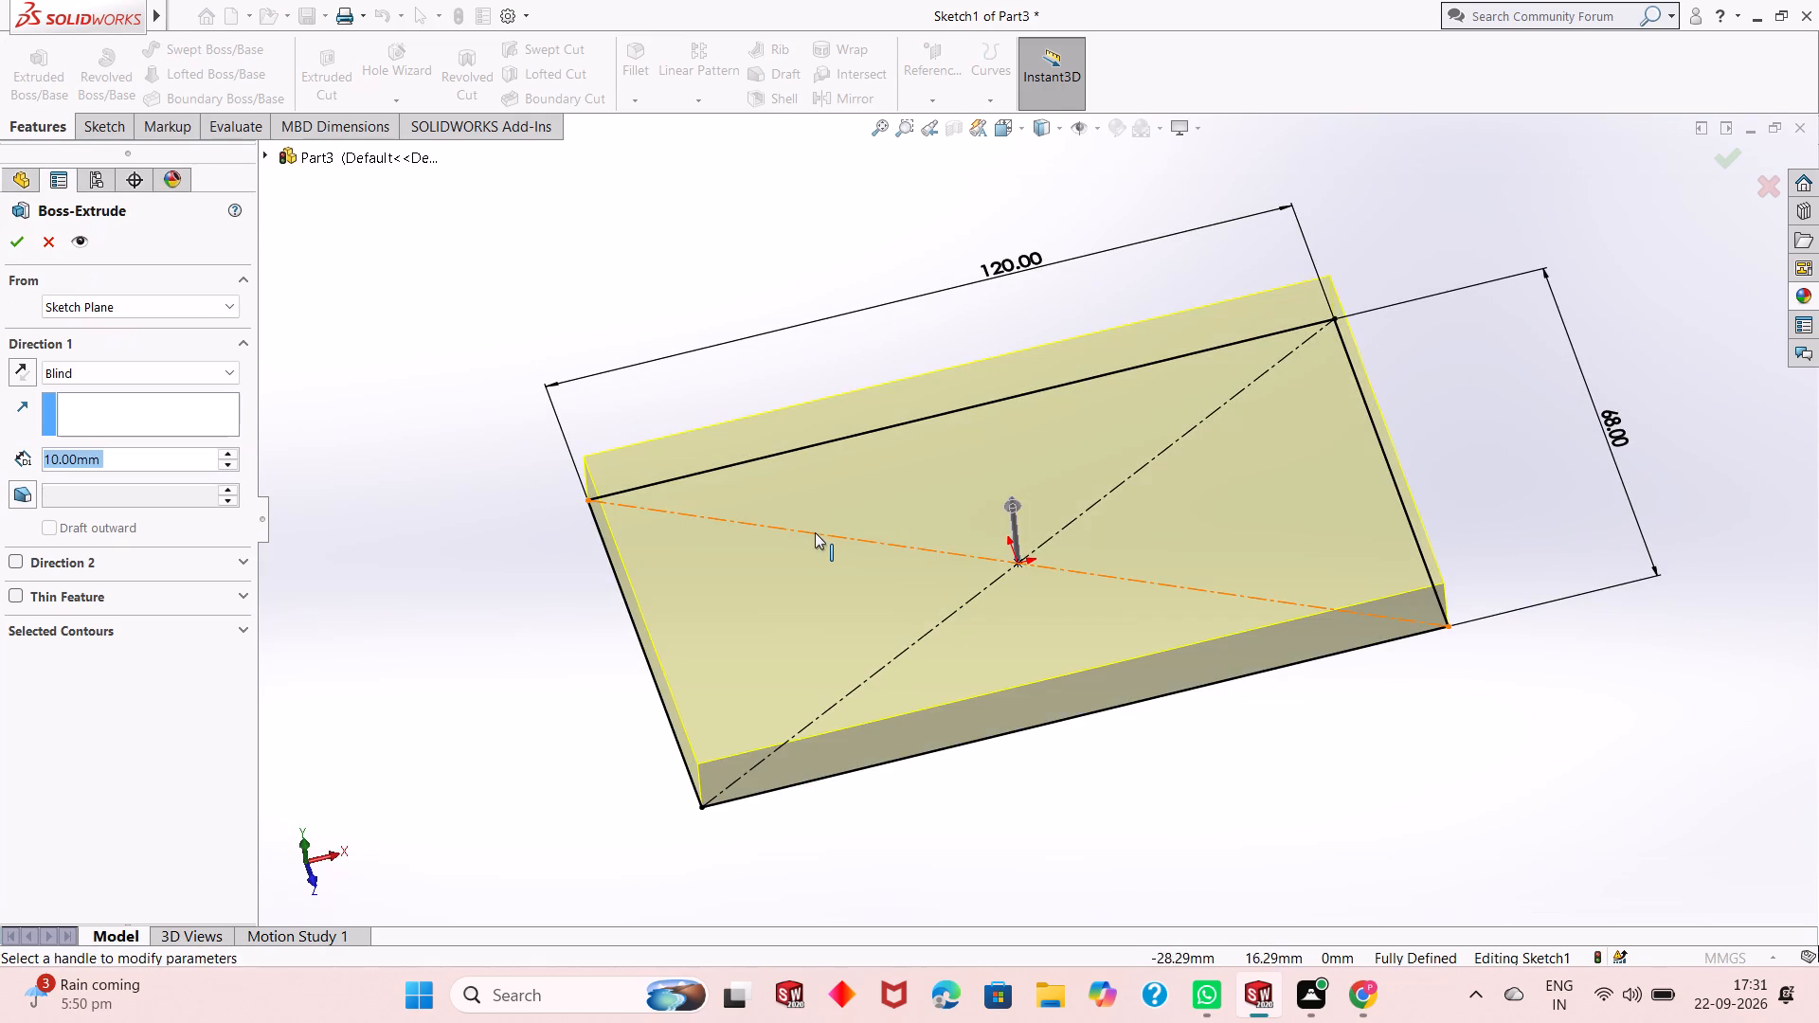
pyautogui.moveTo(823, 535); pyautogui.dragTo(869, 426, button='middle')
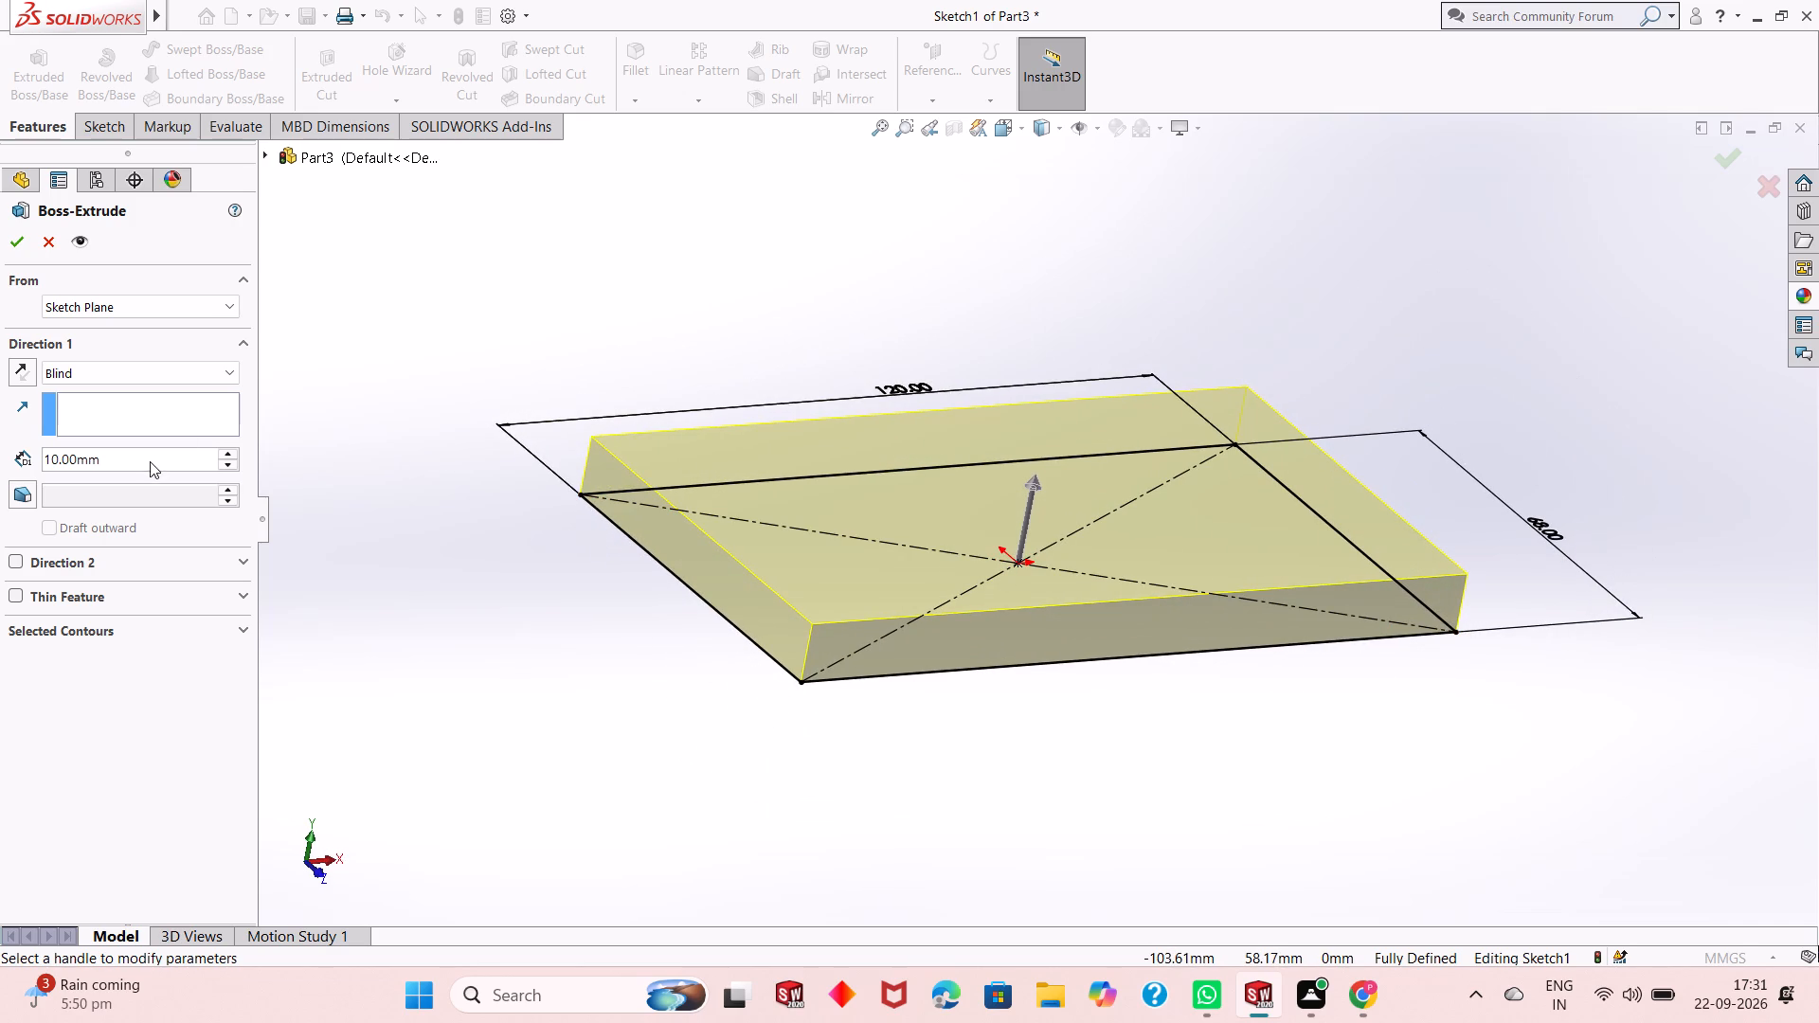
pyautogui.click(135, 456)
pyautogui.click(135, 456)
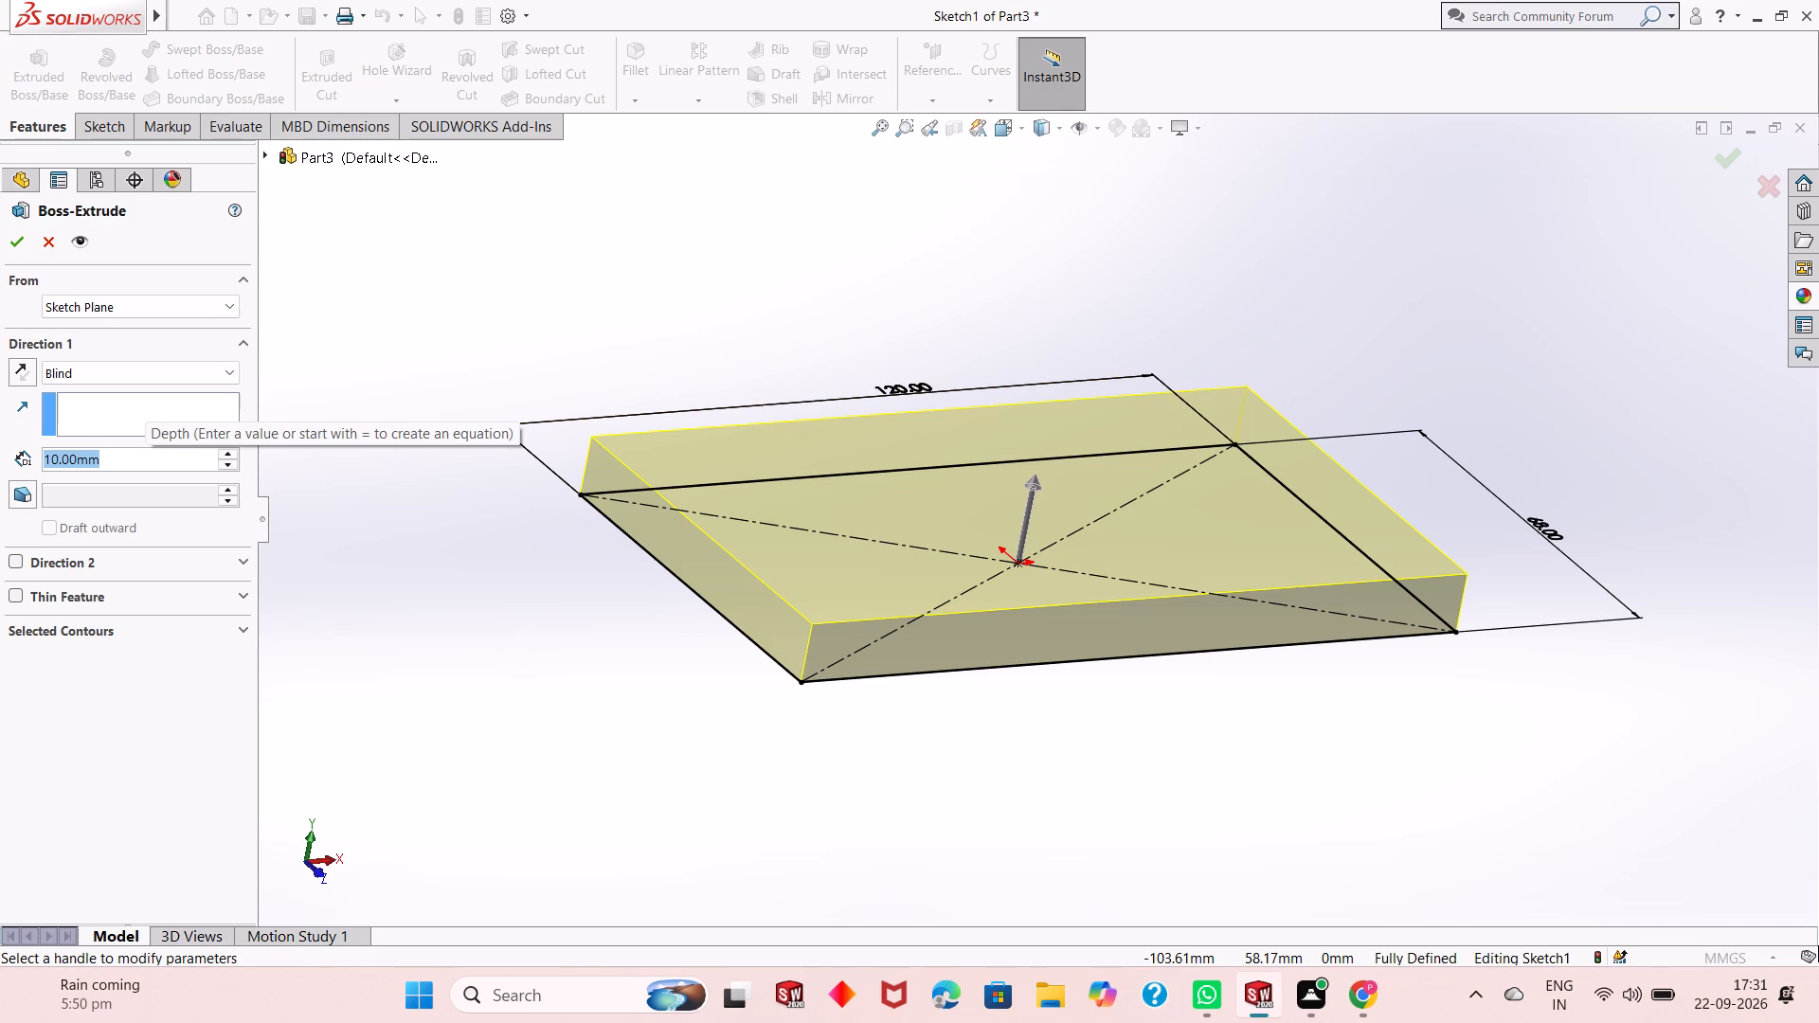
pyautogui.write('25')
pyautogui.press('Return')
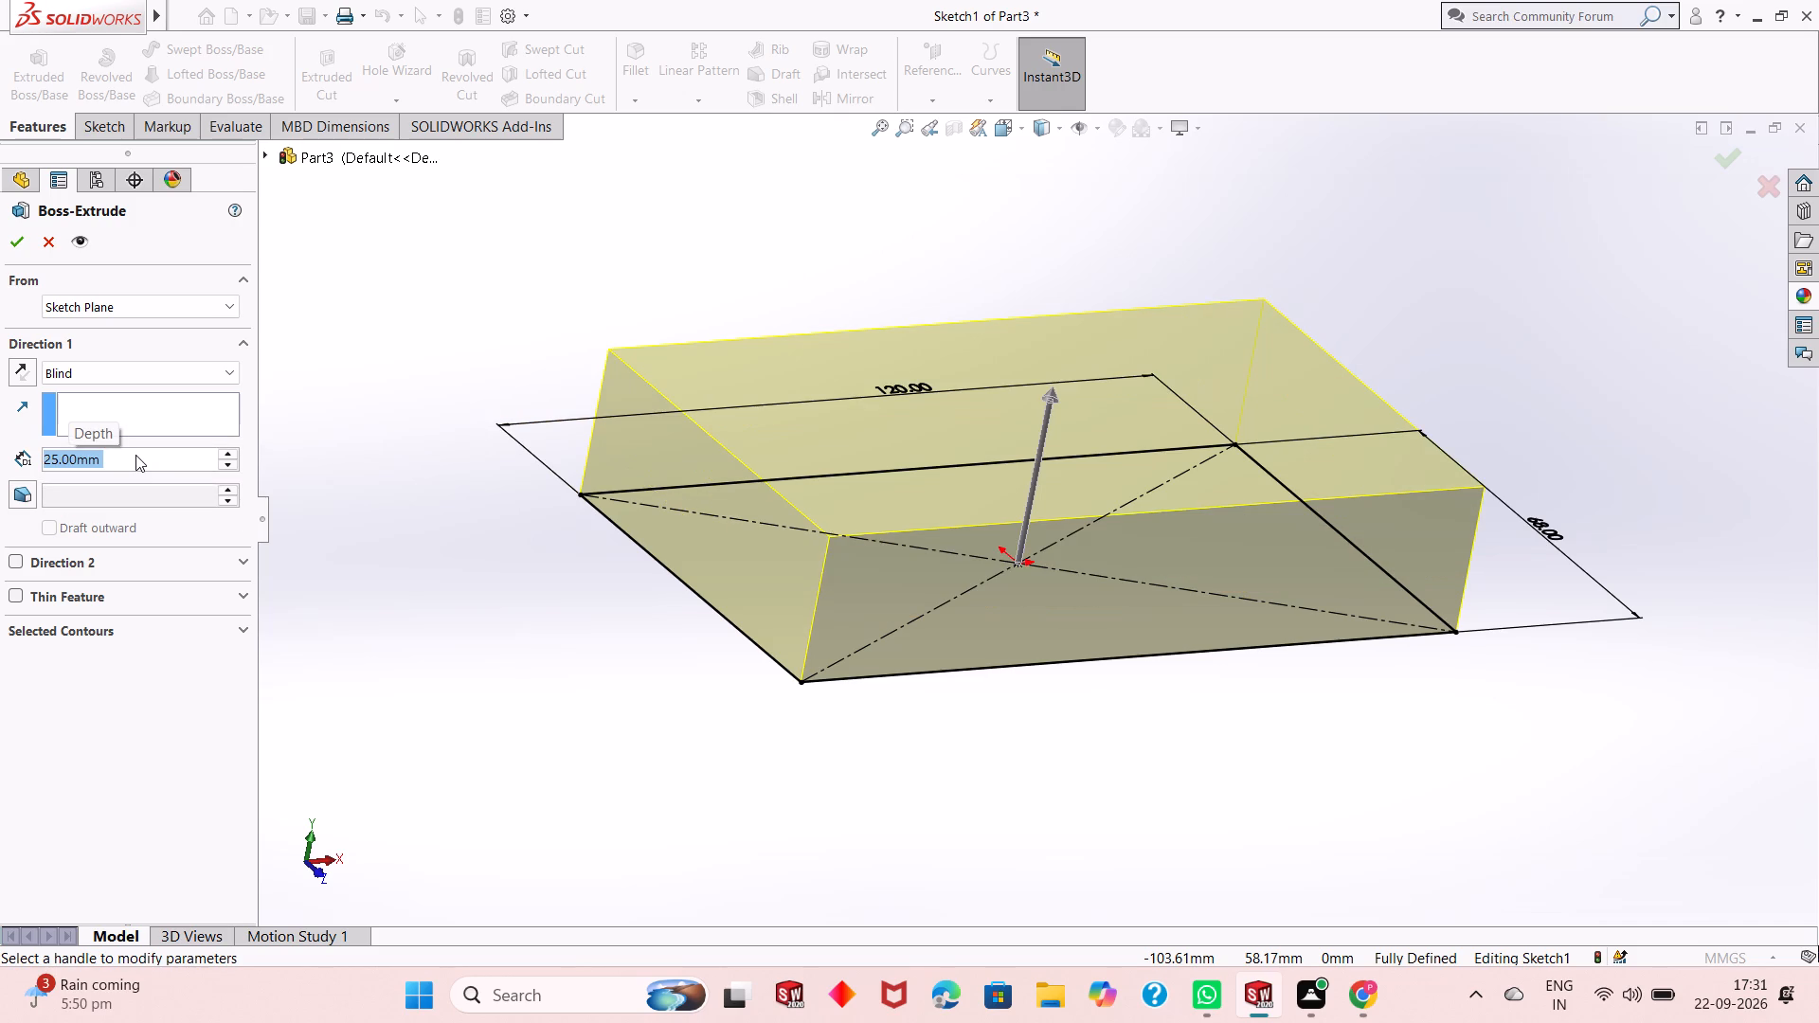
pyautogui.click(8, 252)
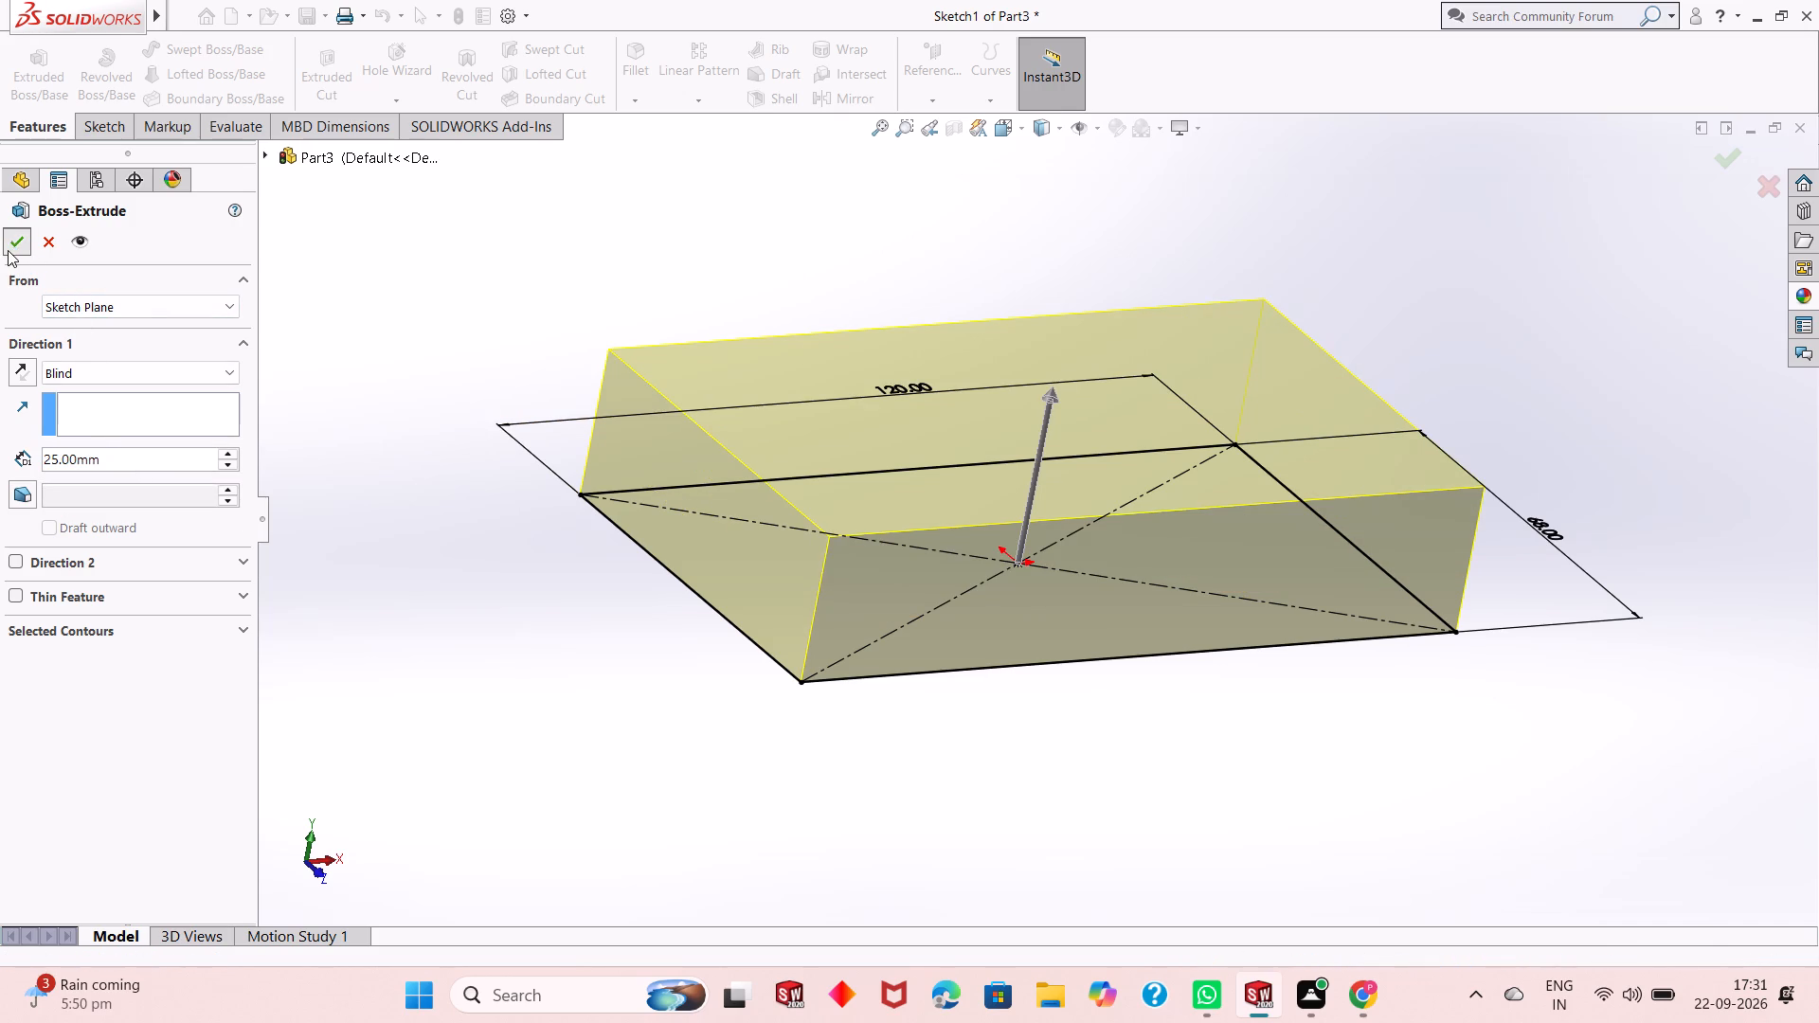
pyautogui.click(528, 525)
# Examine the extruded block from below, from its sides and from above.
pyautogui.scroll(-2, 887, 453)
pyautogui.scroll(3, 864, 470)
pyautogui.moveTo(1290, 582); pyautogui.dragTo(1317, 334, button='middle')
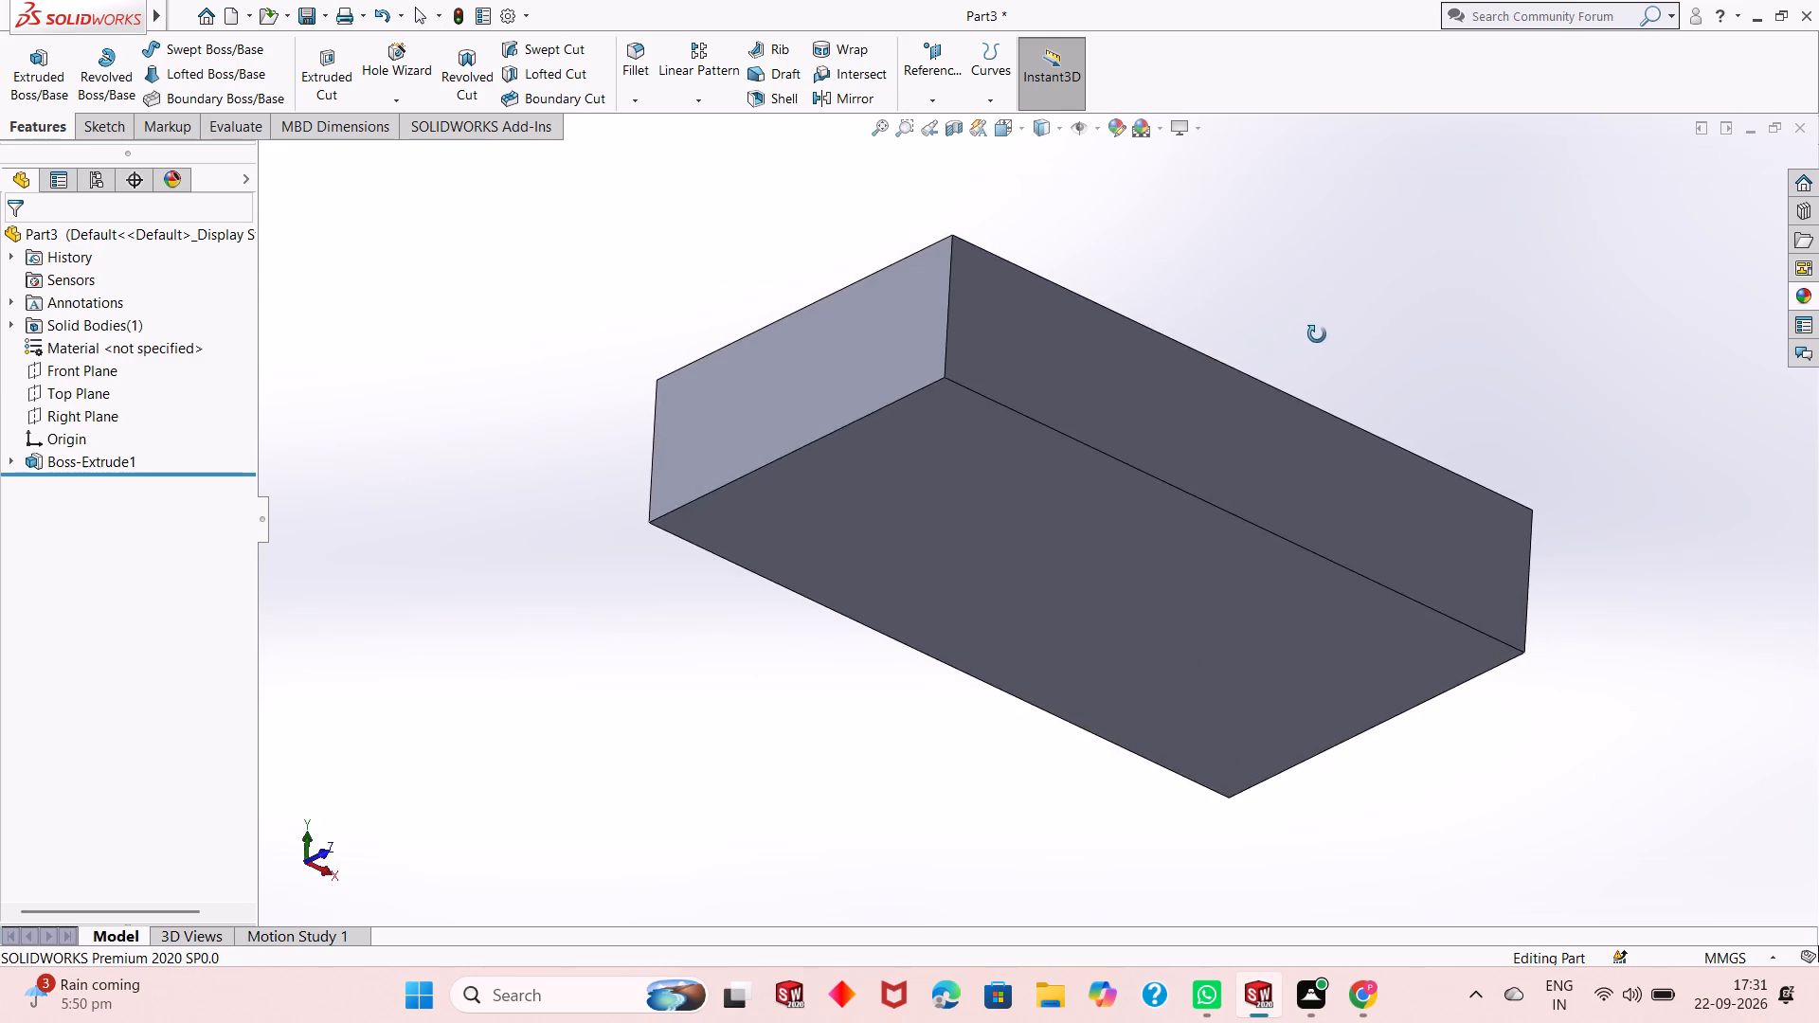
pyautogui.moveTo(1317, 334); pyautogui.dragTo(1275, 452, button='middle')
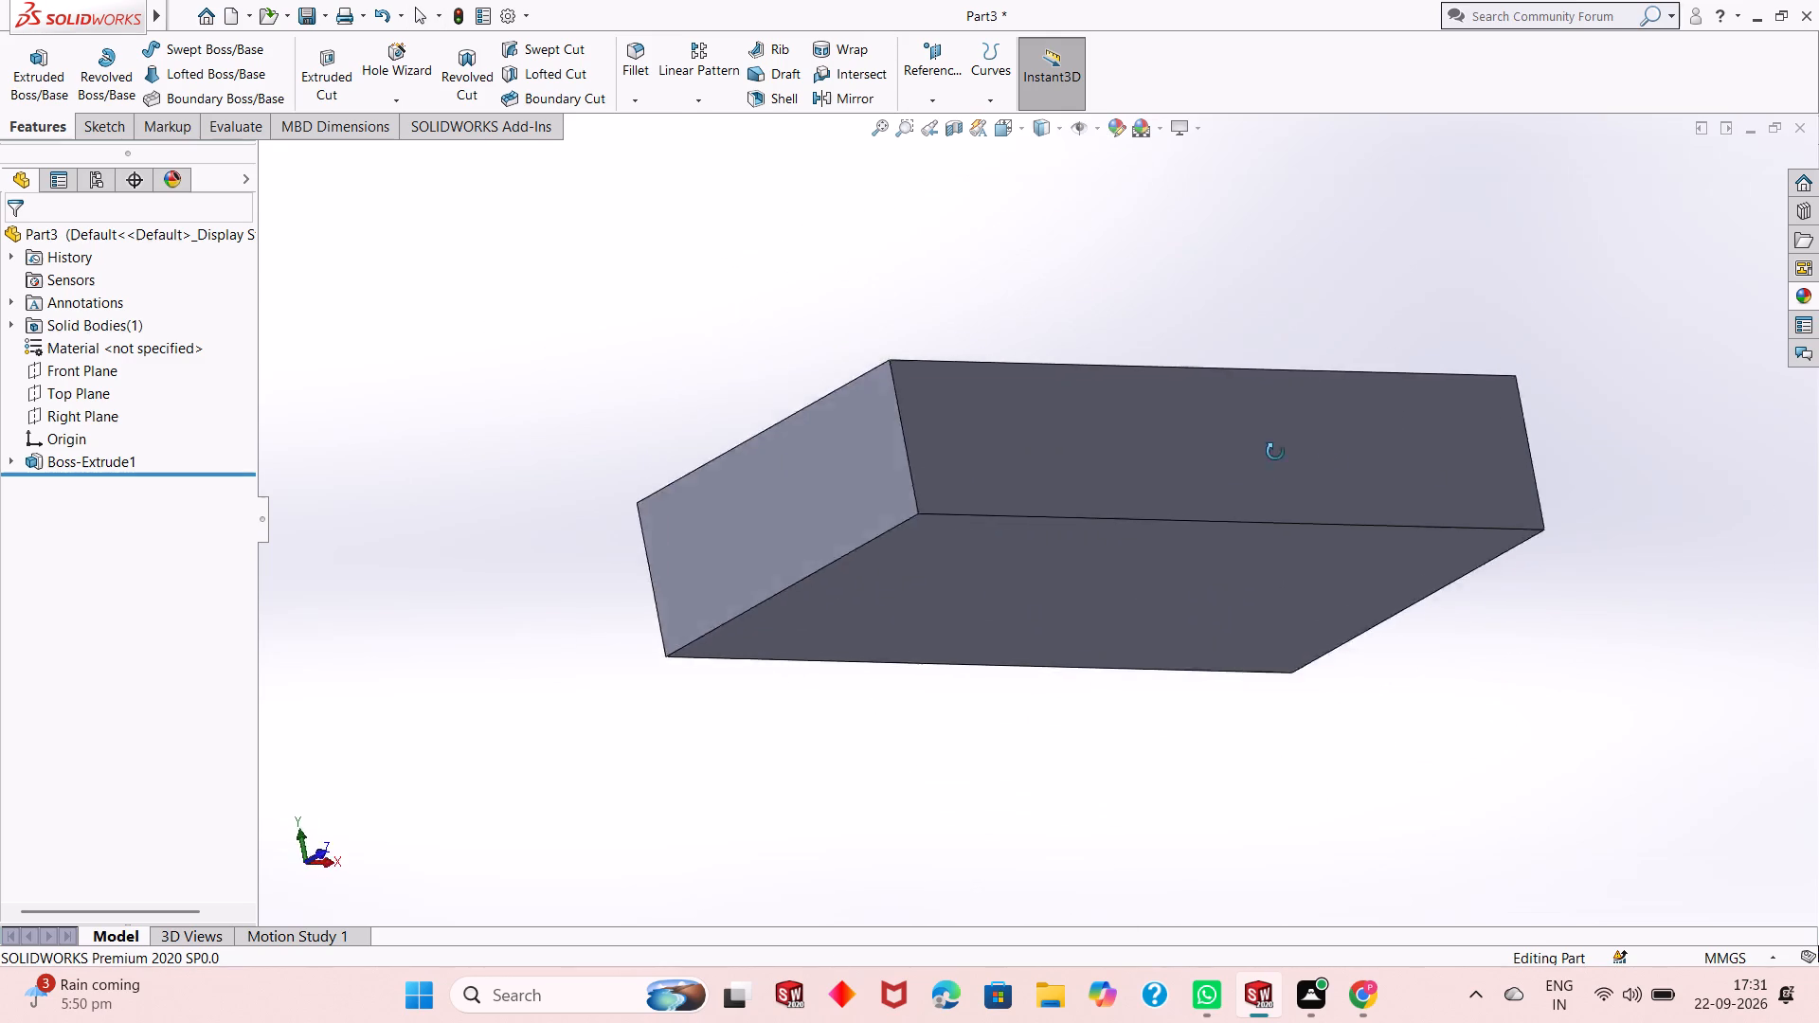
pyautogui.moveTo(1275, 452); pyautogui.dragTo(1268, 805, button='middle')
pyautogui.moveTo(1271, 585); pyautogui.dragTo(1252, 733, button='middle')
pyautogui.scroll(2, 1191, 555)
pyautogui.scroll(-2, 1101, 428)
pyautogui.scroll(-1, 1148, 560)
pyautogui.scroll(2, 1145, 561)
pyautogui.moveTo(1143, 555); pyautogui.dragTo(1136, 479, button='middle')
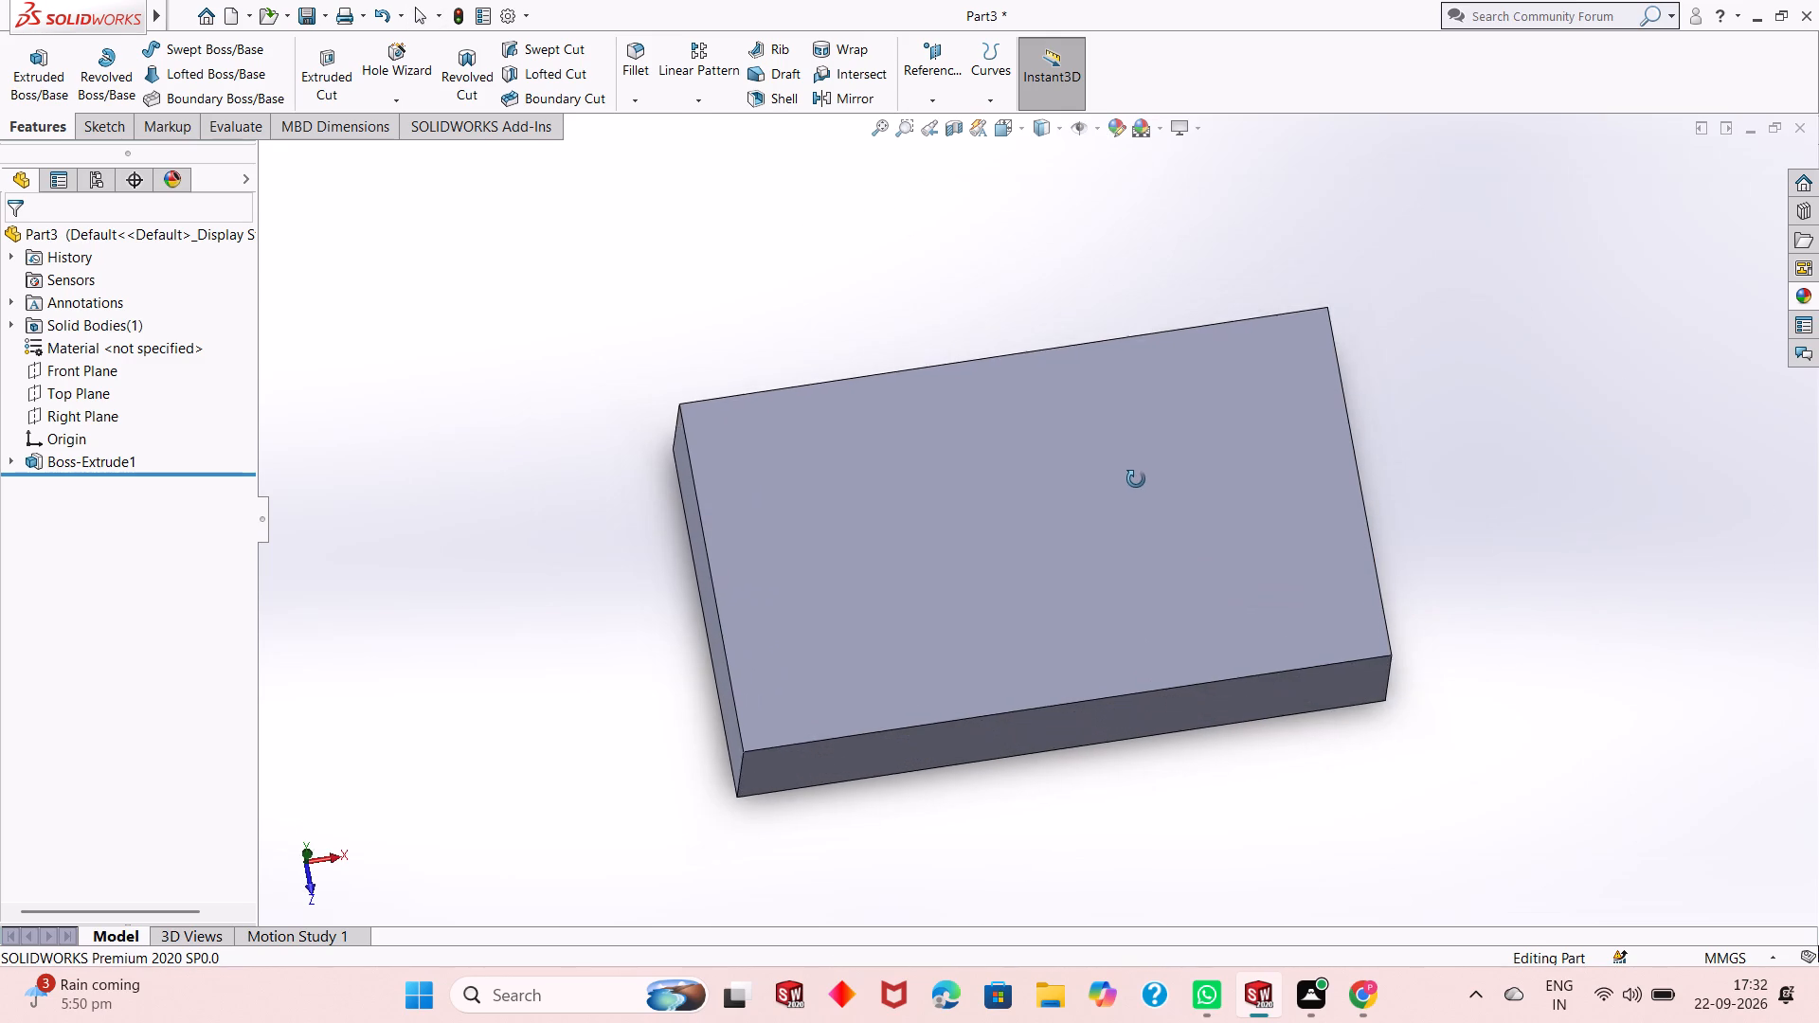
pyautogui.moveTo(1136, 479); pyautogui.dragTo(888, 673, button='middle')
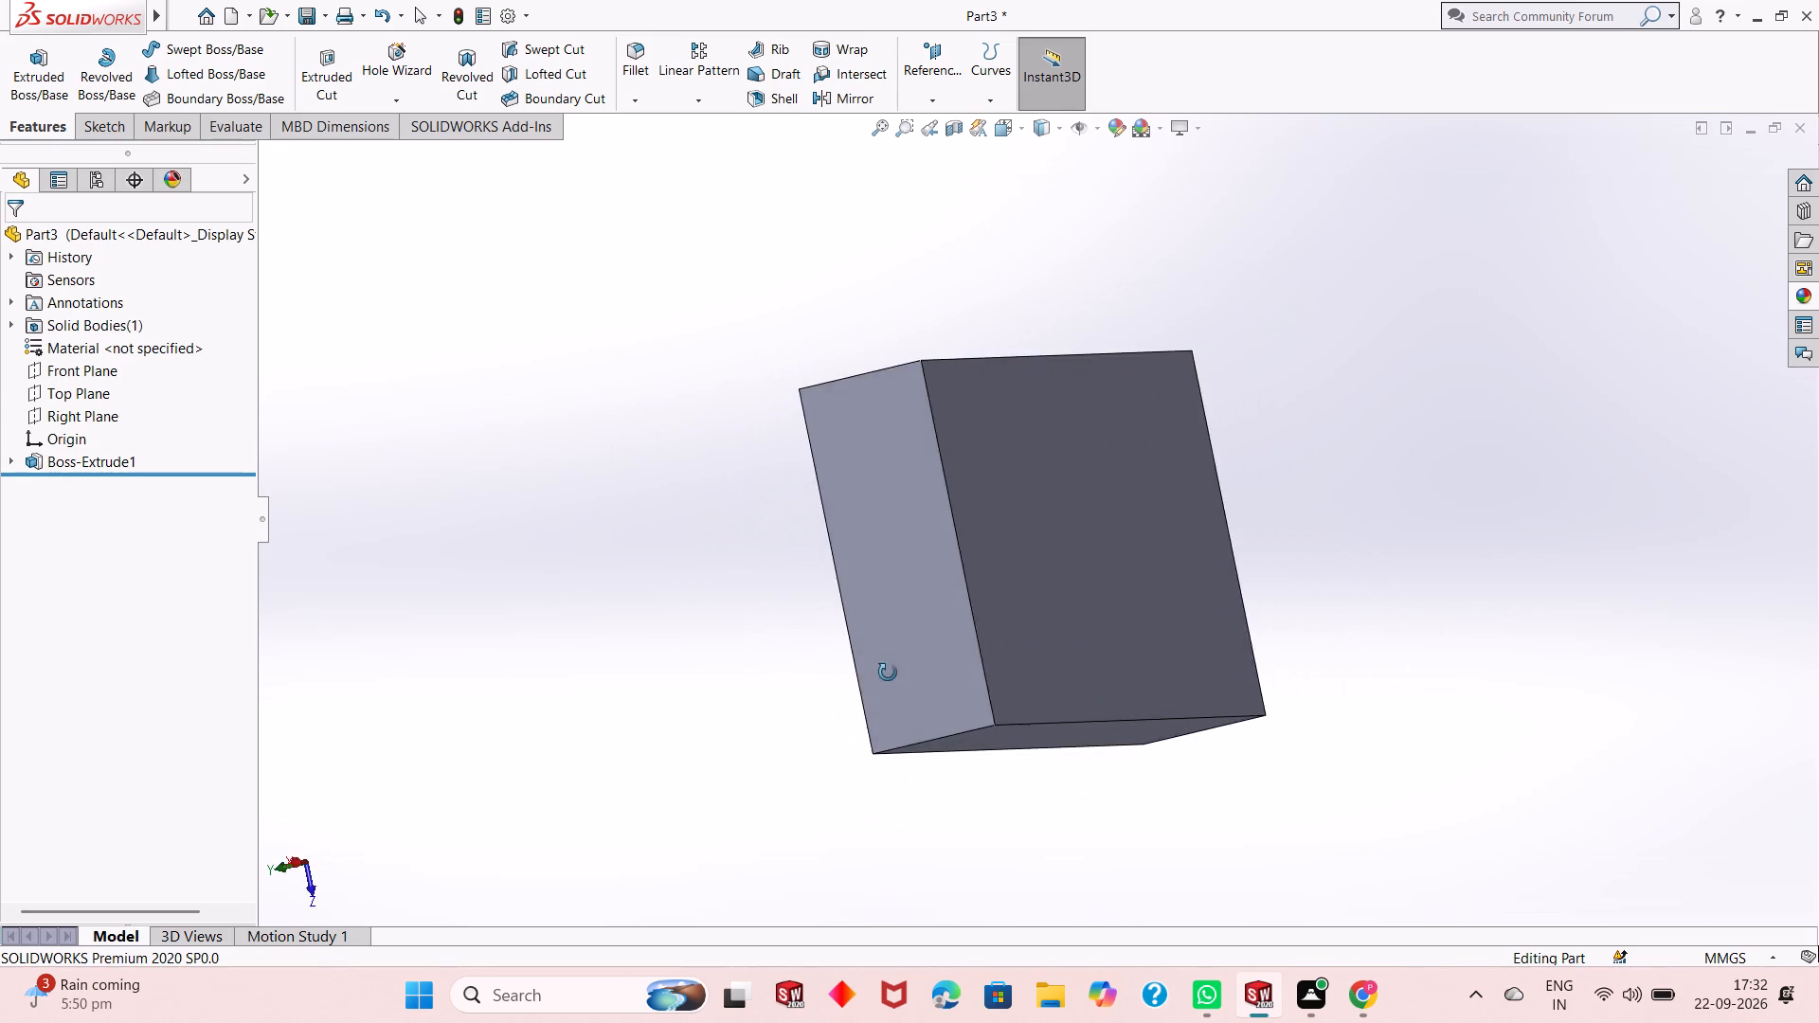
pyautogui.moveTo(888, 673); pyautogui.dragTo(1190, 447, button='middle')
pyautogui.moveTo(1238, 585); pyautogui.dragTo(1187, 486, button='middle')
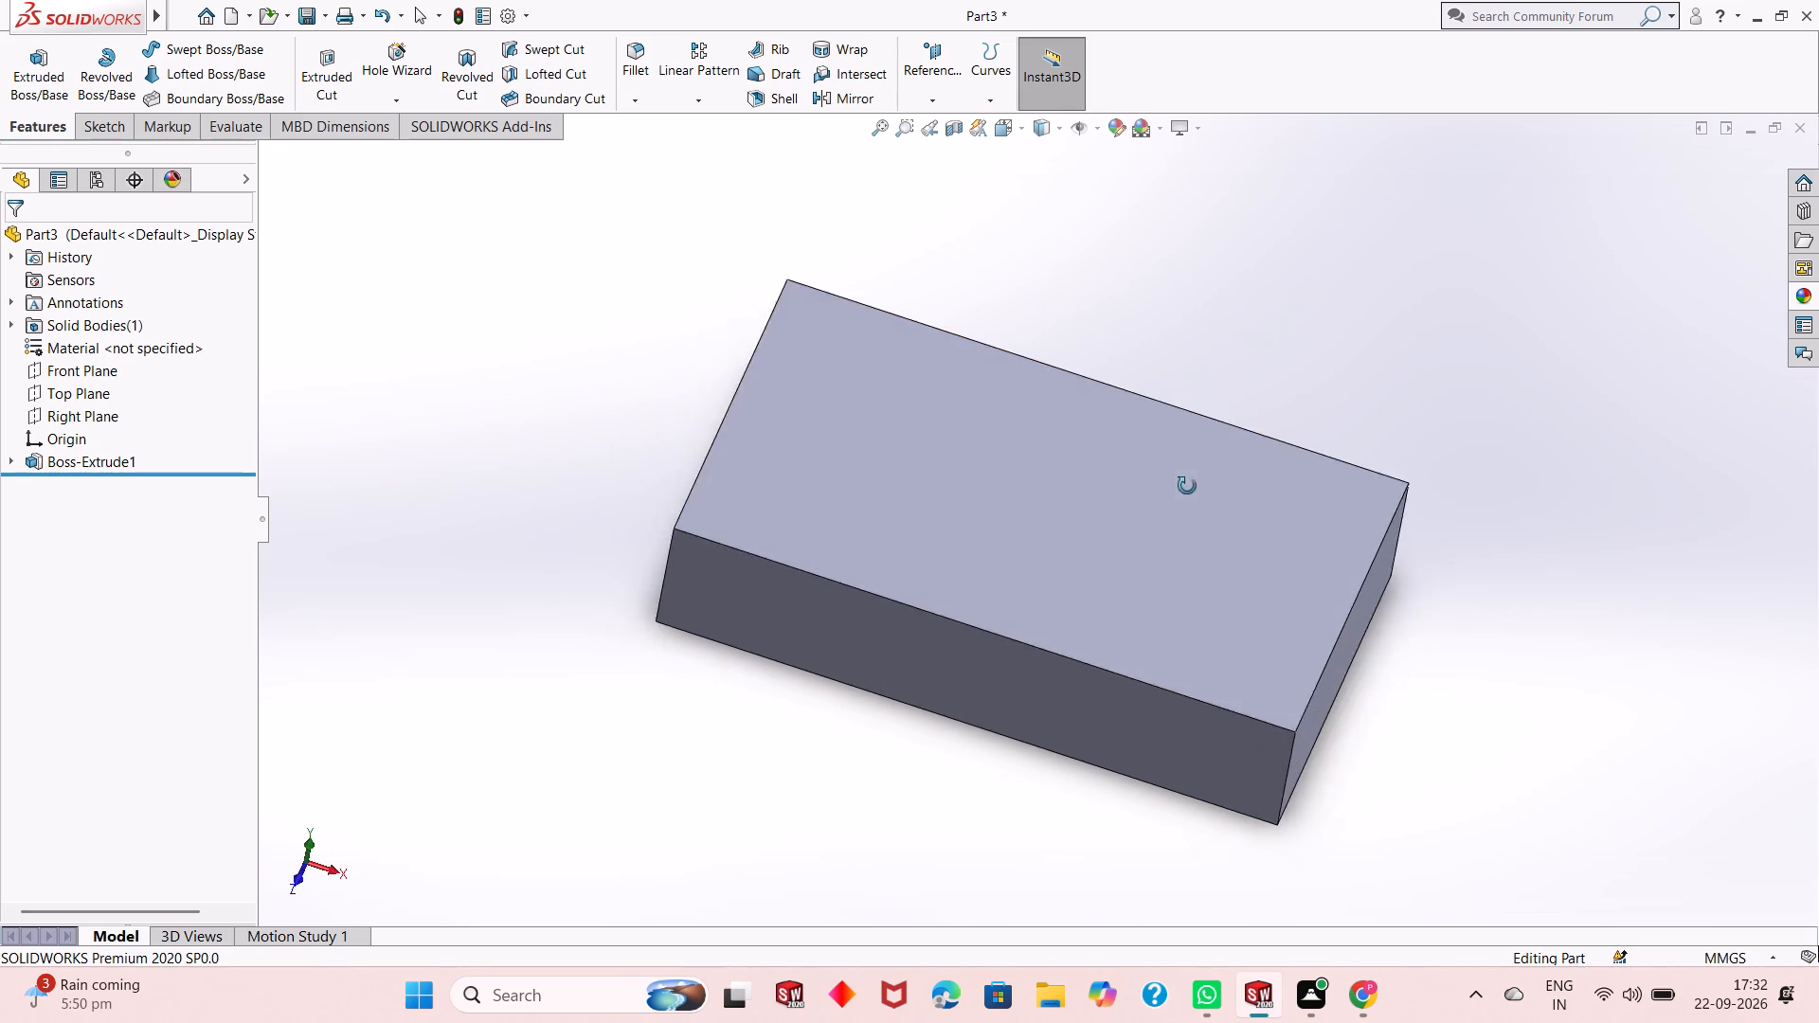
pyautogui.moveTo(1187, 486); pyautogui.dragTo(1214, 398, button='middle')
pyautogui.moveTo(1346, 552); pyautogui.dragTo(1338, 423, button='middle')
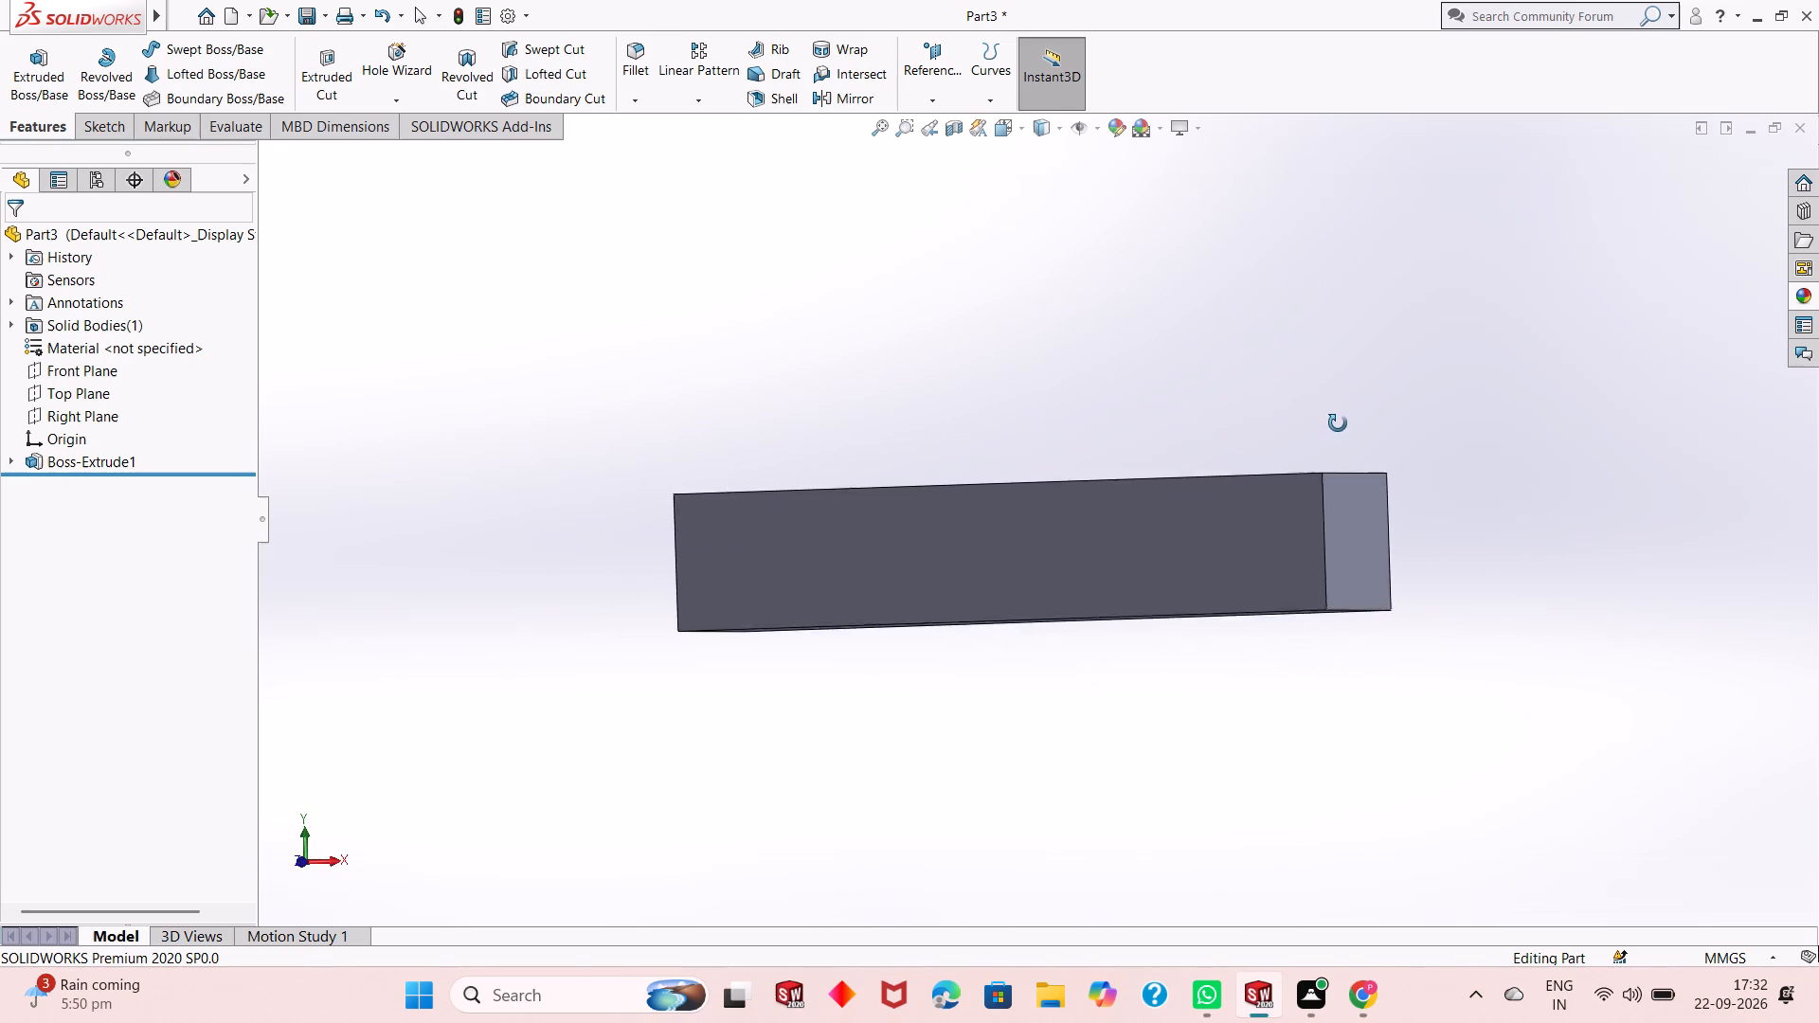
pyautogui.moveTo(1338, 423); pyautogui.dragTo(1381, 794, button='middle')
pyautogui.scroll(-2, 1126, 410)
pyautogui.scroll(2, 1122, 571)
pyautogui.moveTo(1127, 572); pyautogui.dragTo(1286, 562, button='middle')
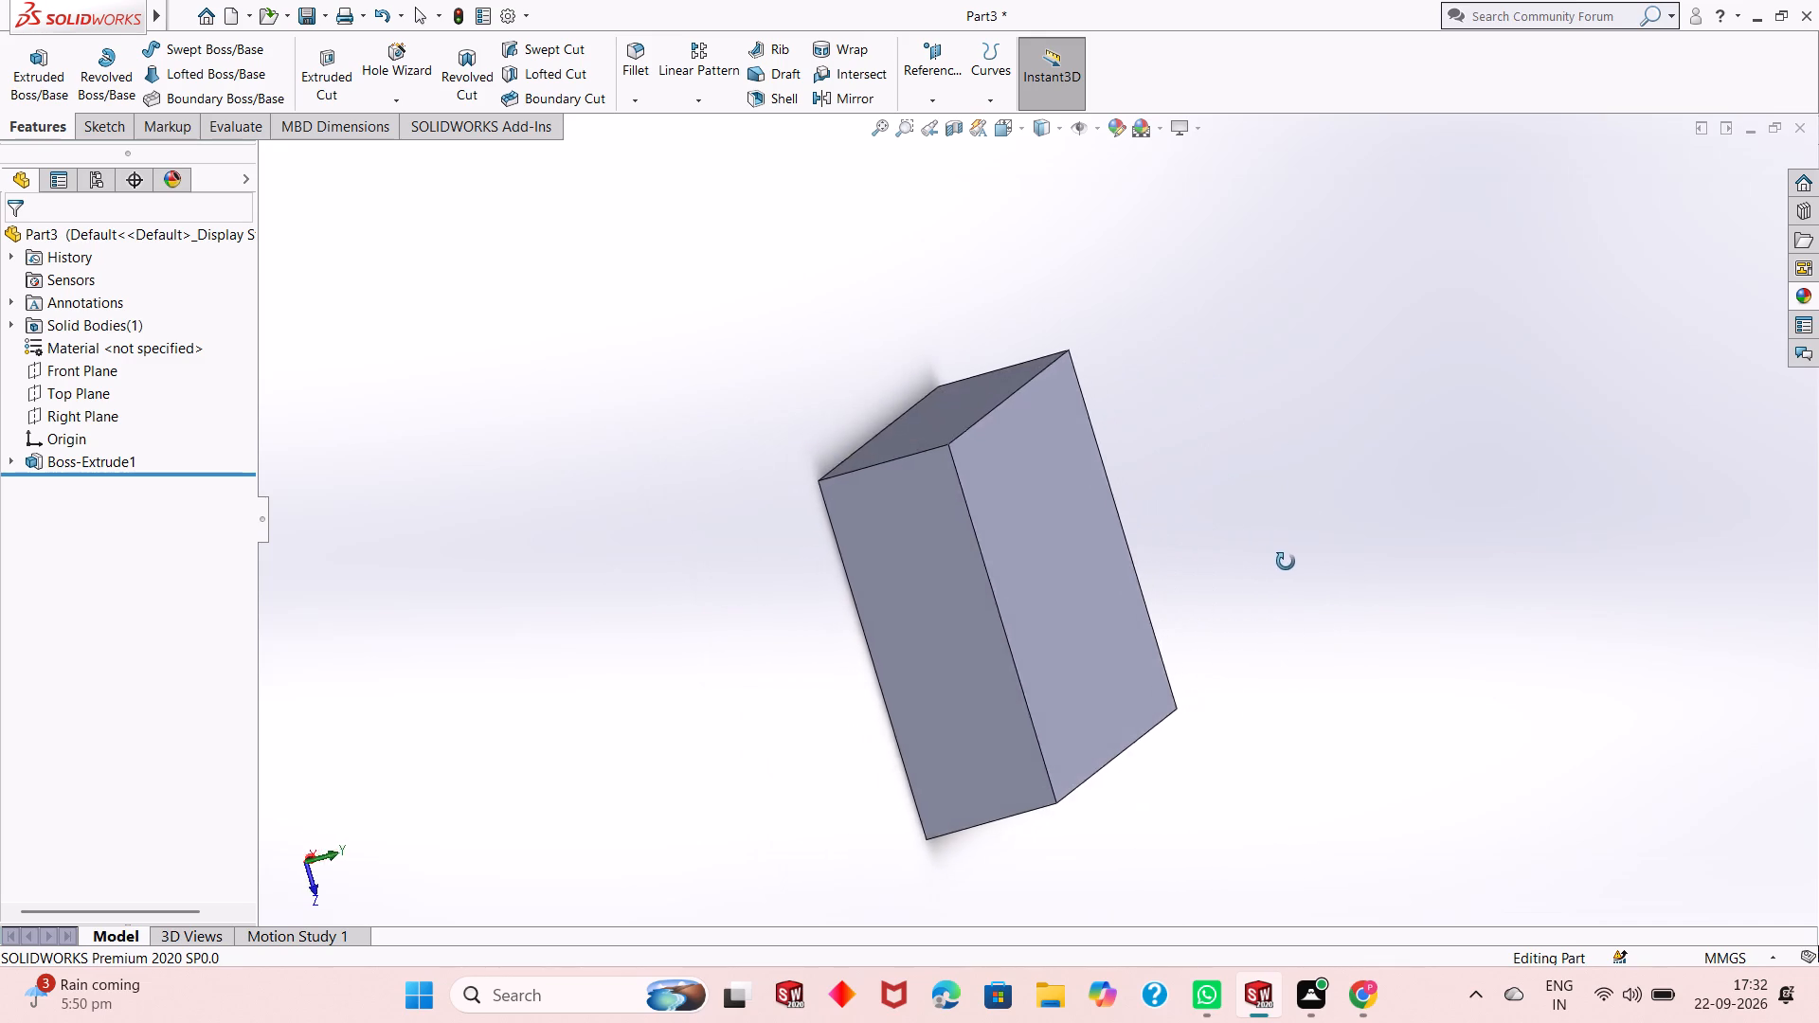
pyautogui.moveTo(1286, 562); pyautogui.dragTo(1136, 457, button='middle')
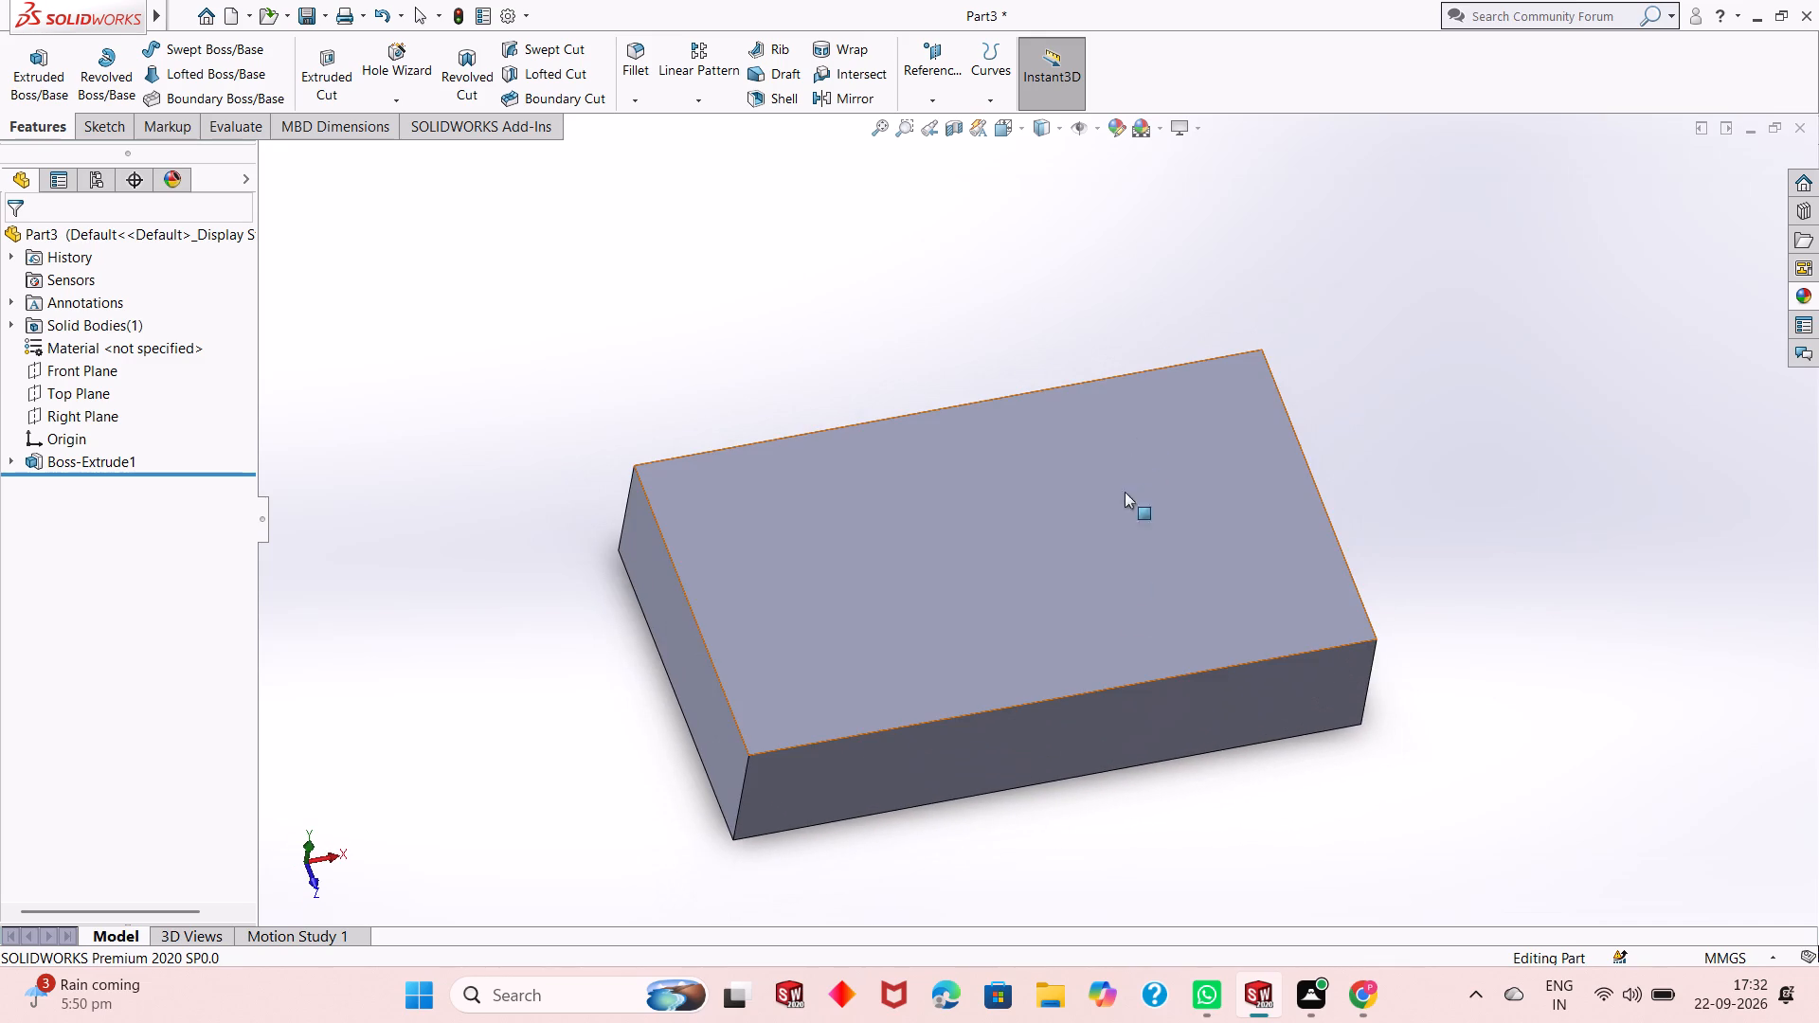
pyautogui.moveTo(1115, 616); pyautogui.dragTo(1105, 619, button='middle')
pyautogui.scroll(1, 1079, 444)
pyautogui.scroll(-2, 1101, 508)
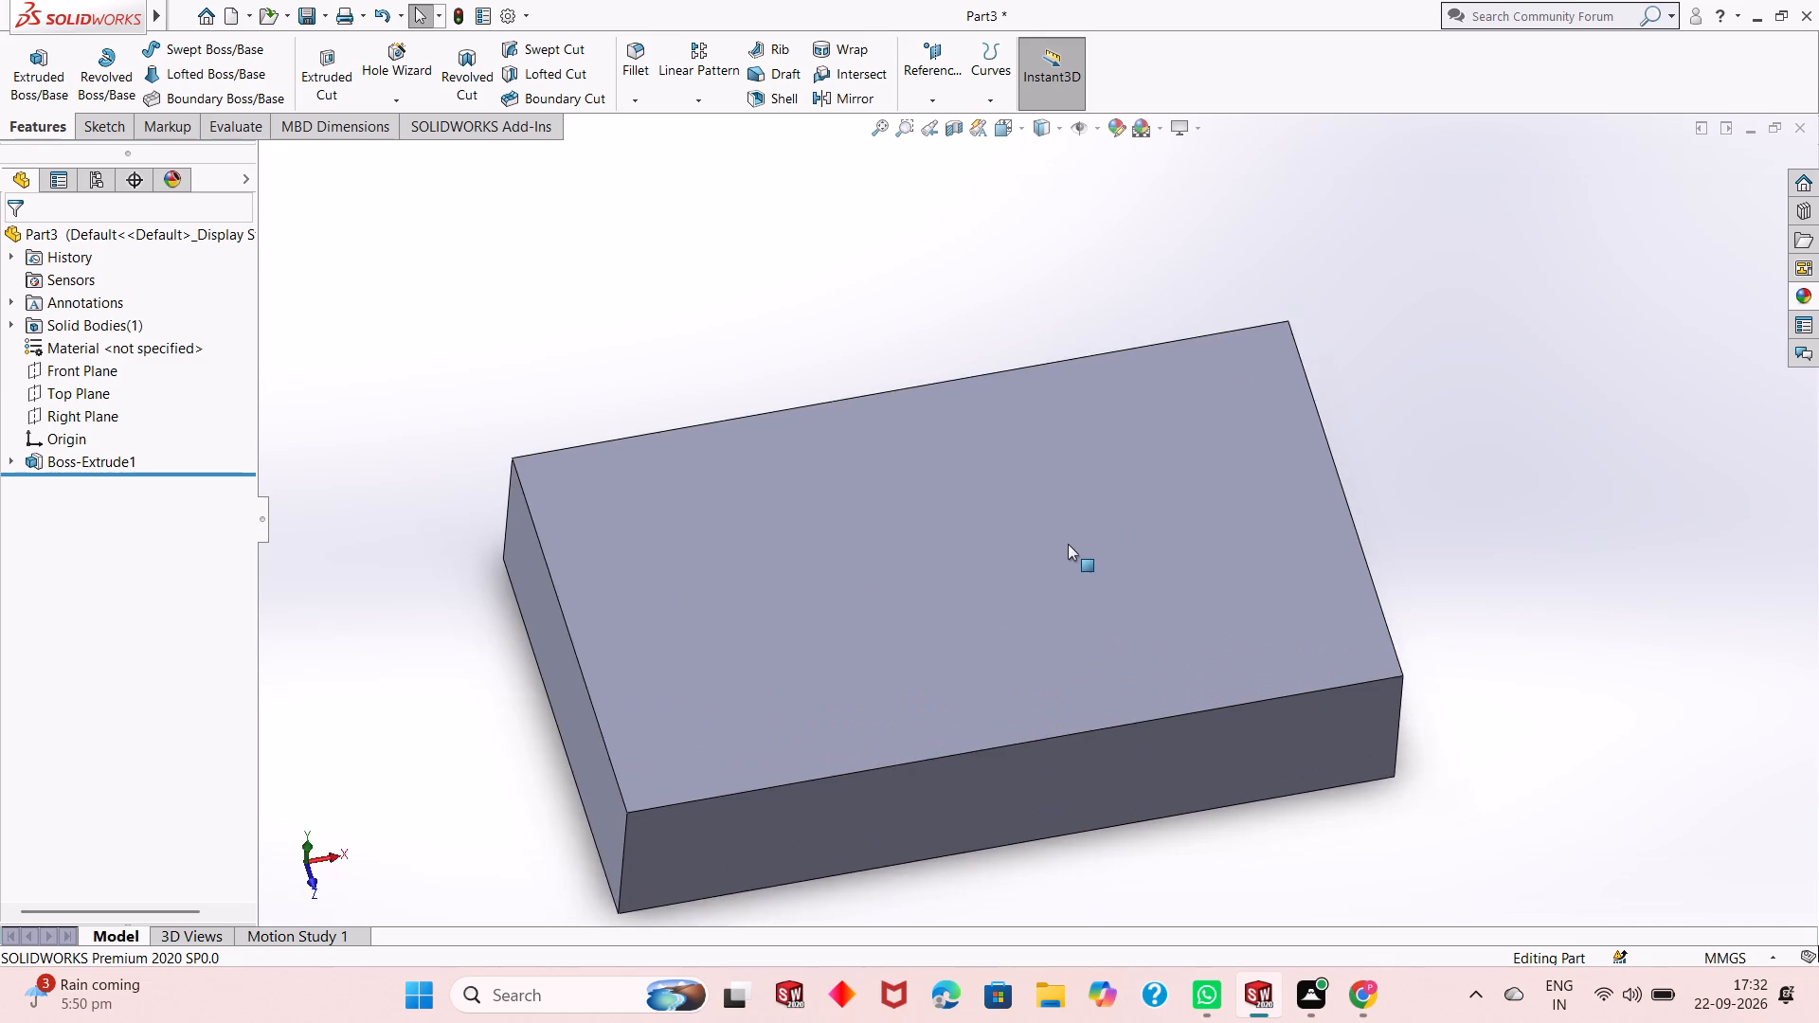
pyautogui.scroll(2, 1067, 545)
pyautogui.moveTo(1067, 545); pyautogui.dragTo(1061, 577, button='middle')
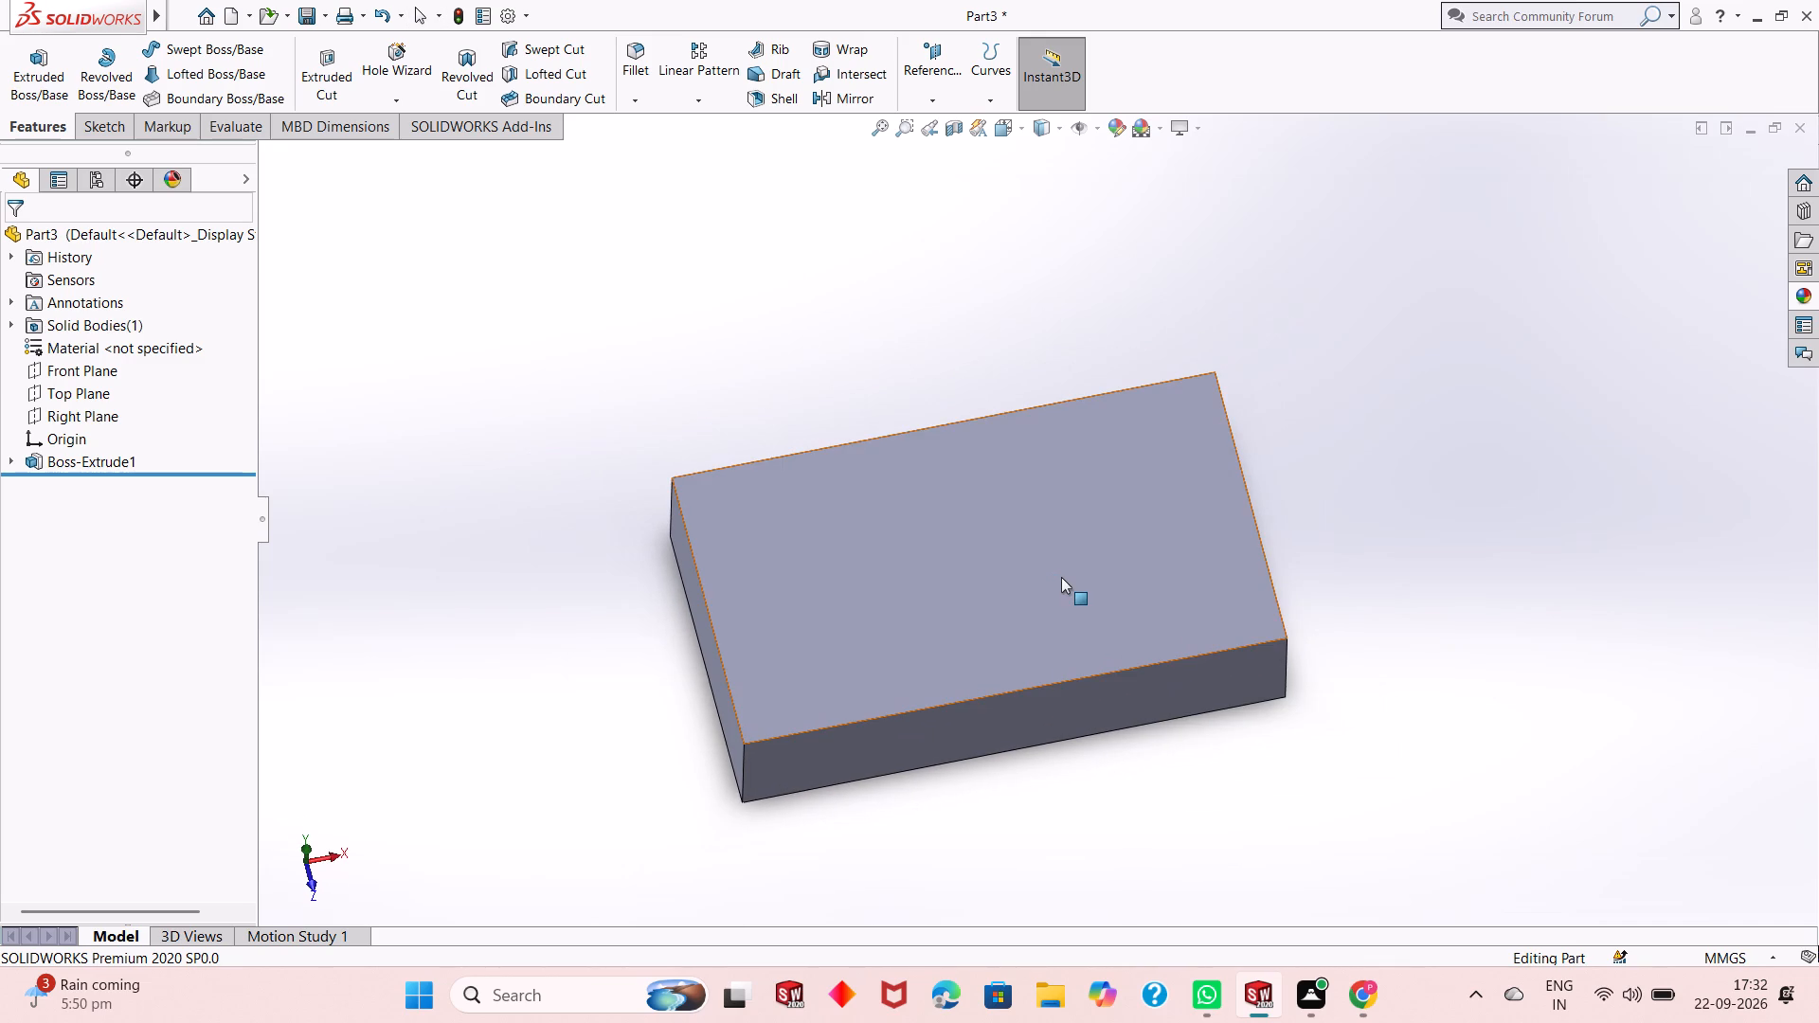
pyautogui.scroll(-1, 1041, 580)
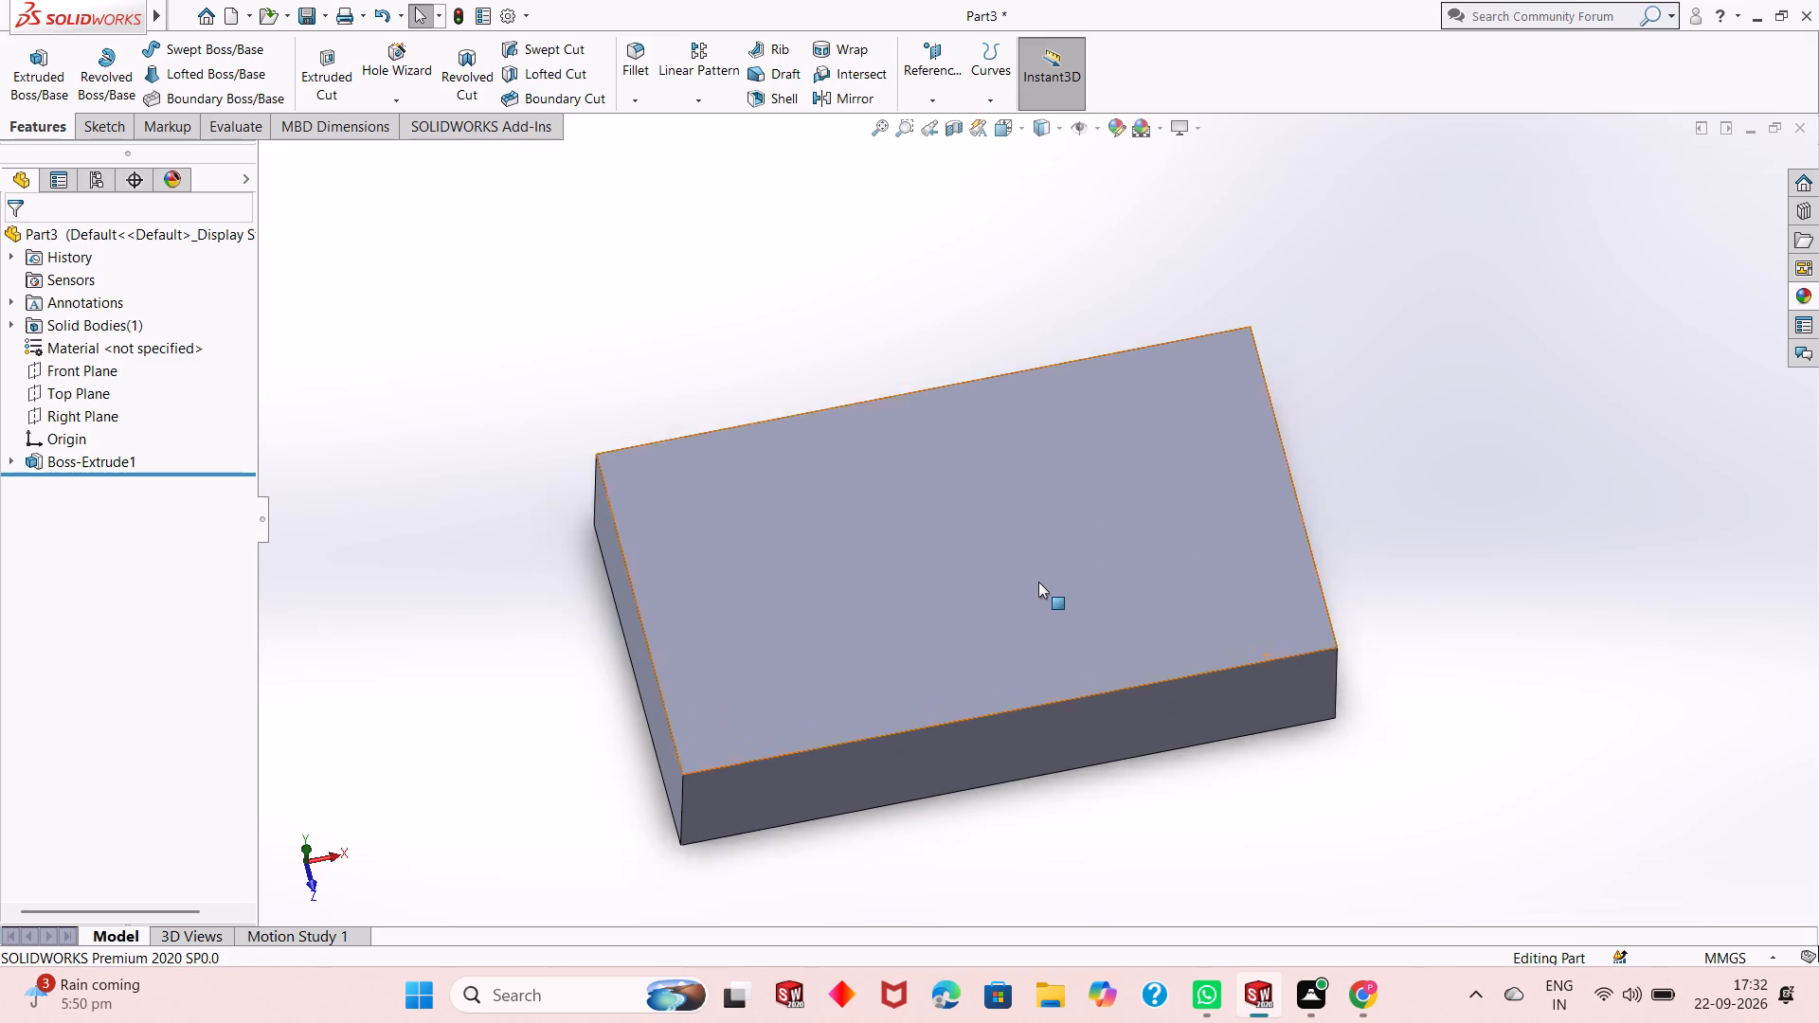
pyautogui.scroll(-1, 1038, 582)
pyautogui.scroll(2, 1037, 589)
pyautogui.moveTo(1036, 591); pyautogui.dragTo(1025, 545, button='middle')
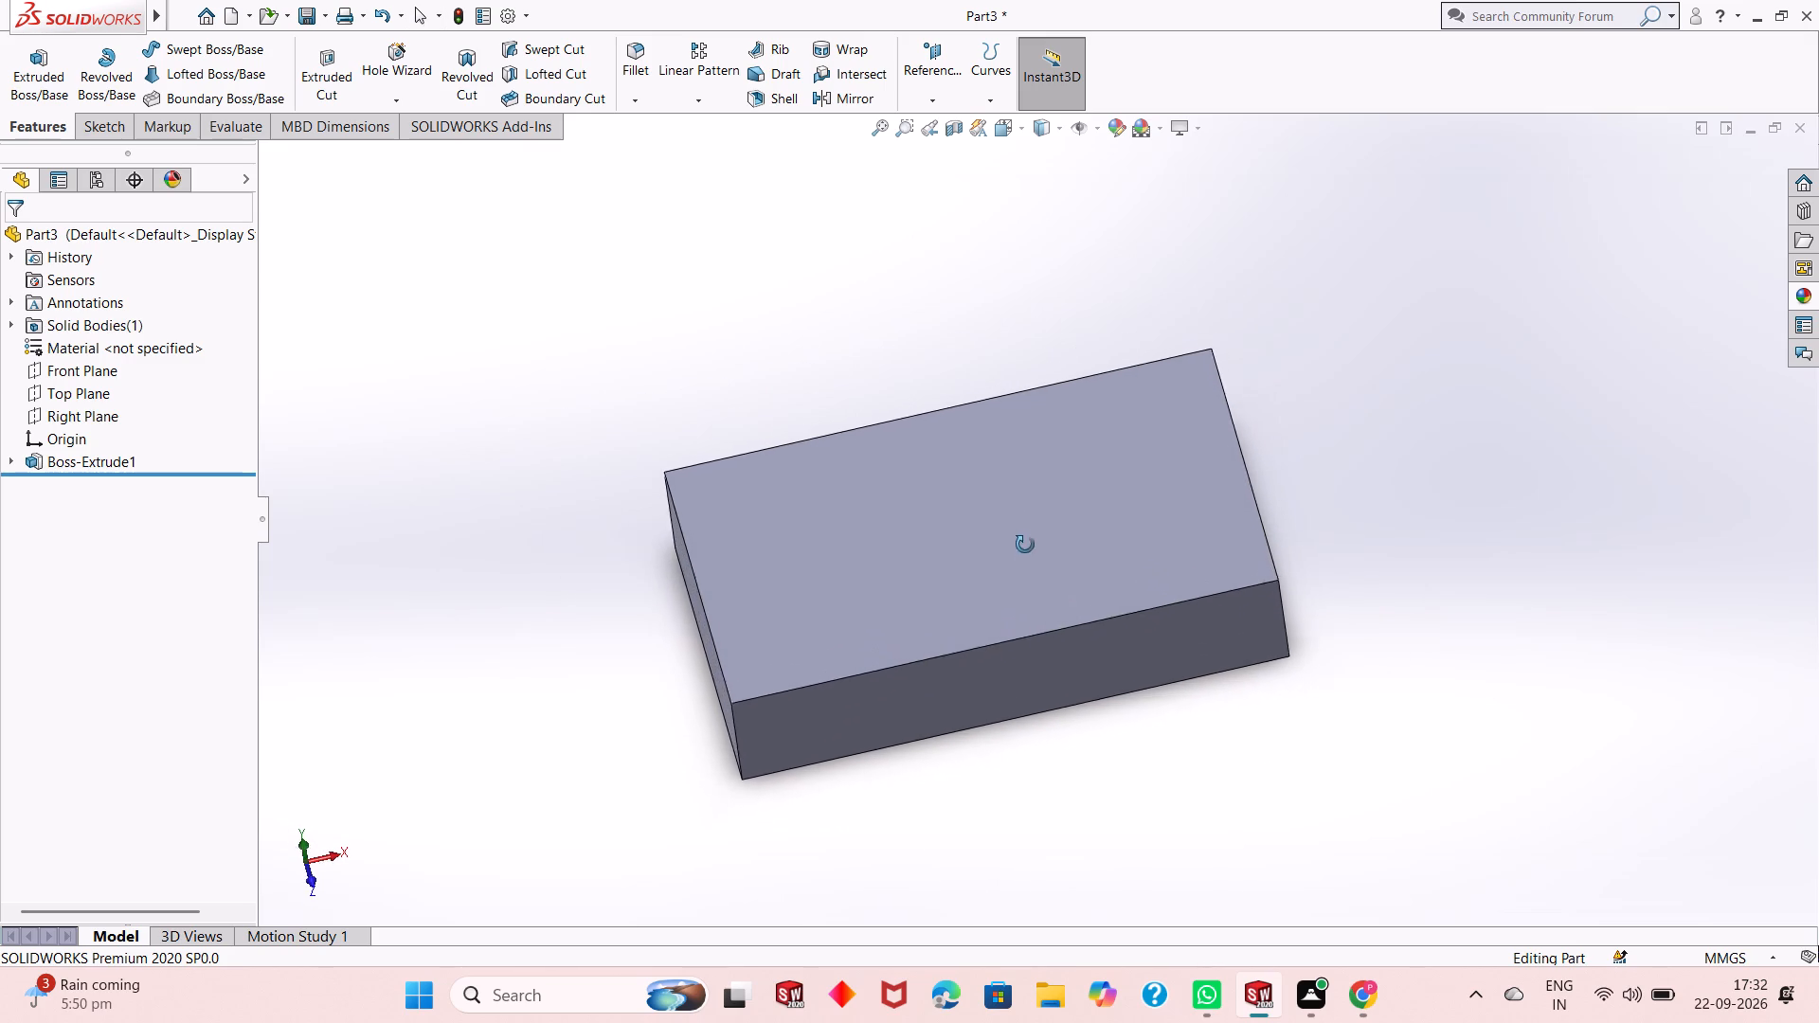
pyautogui.moveTo(1025, 545); pyautogui.dragTo(1030, 562, button='middle')
pyautogui.scroll(-1, 1030, 563)
pyautogui.scroll(2, 1030, 563)
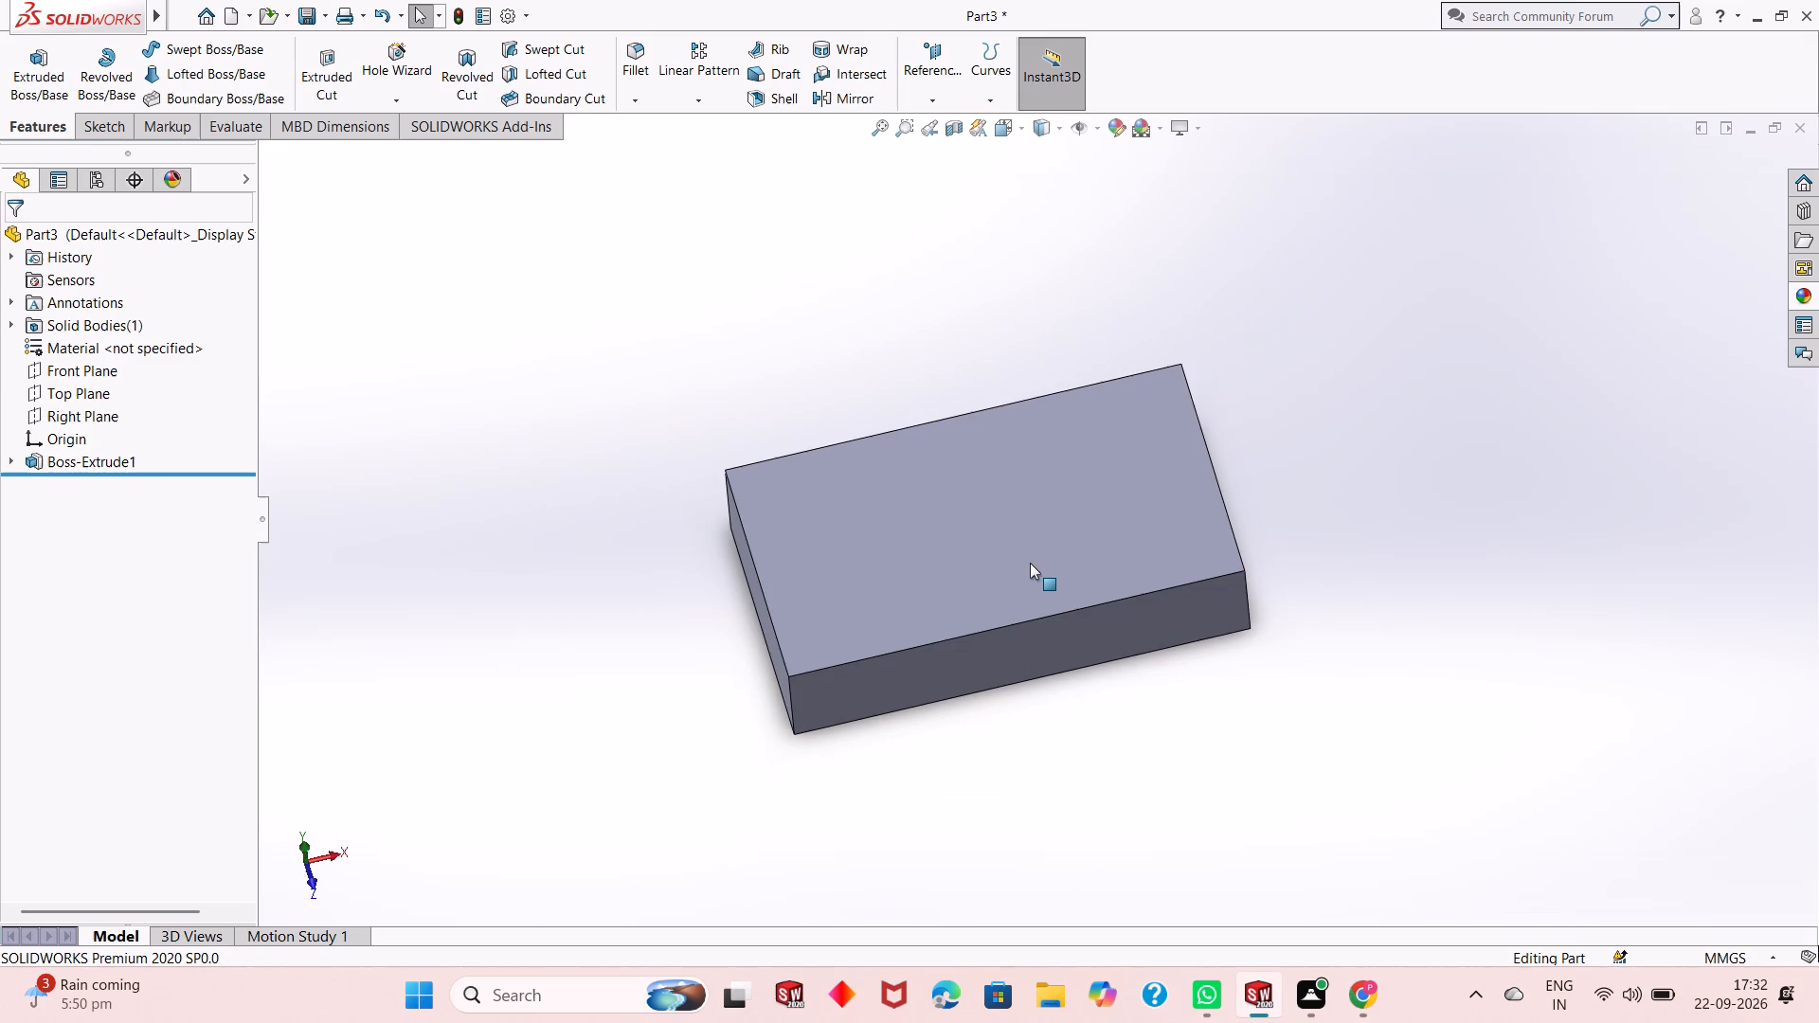
# Sketch a circle about 19 mm in diameter on the block's top face, centred about 41 mm left of the origin and level with it.
pyautogui.click(1030, 563)
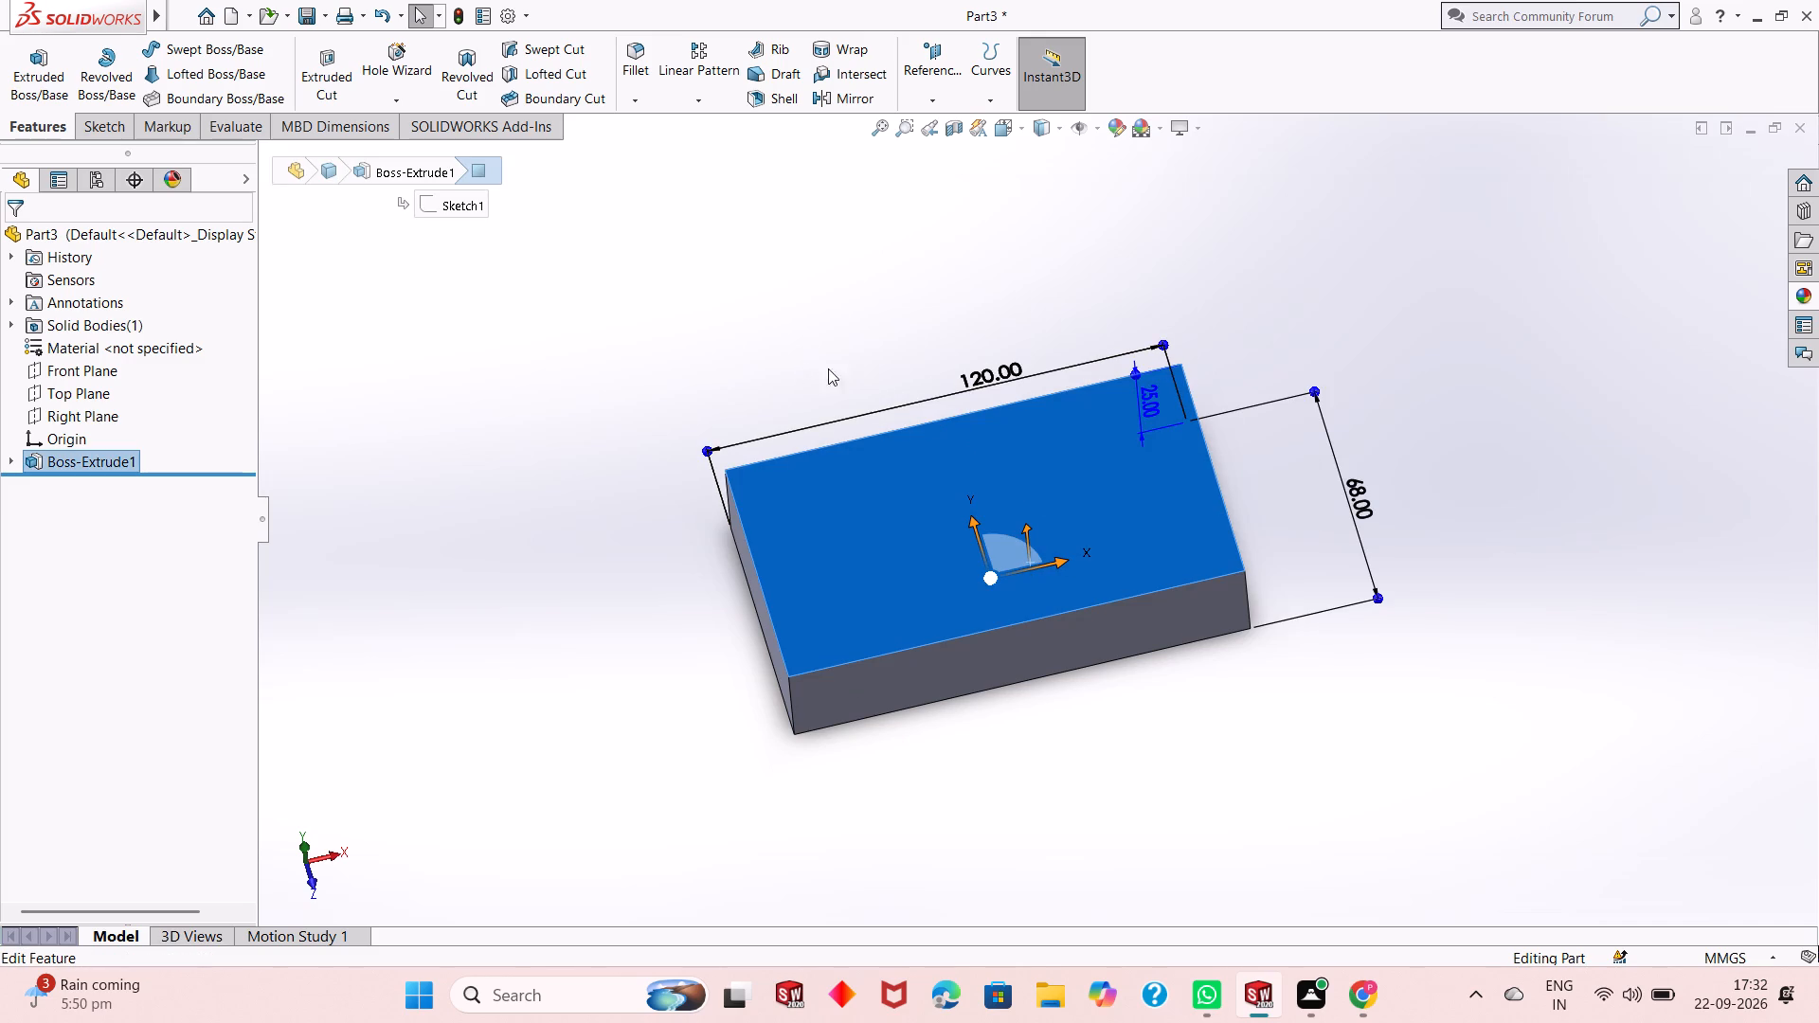
pyautogui.press('Escape')
pyautogui.press('Escape')
pyautogui.press('Escape')
pyautogui.click(998, 527)
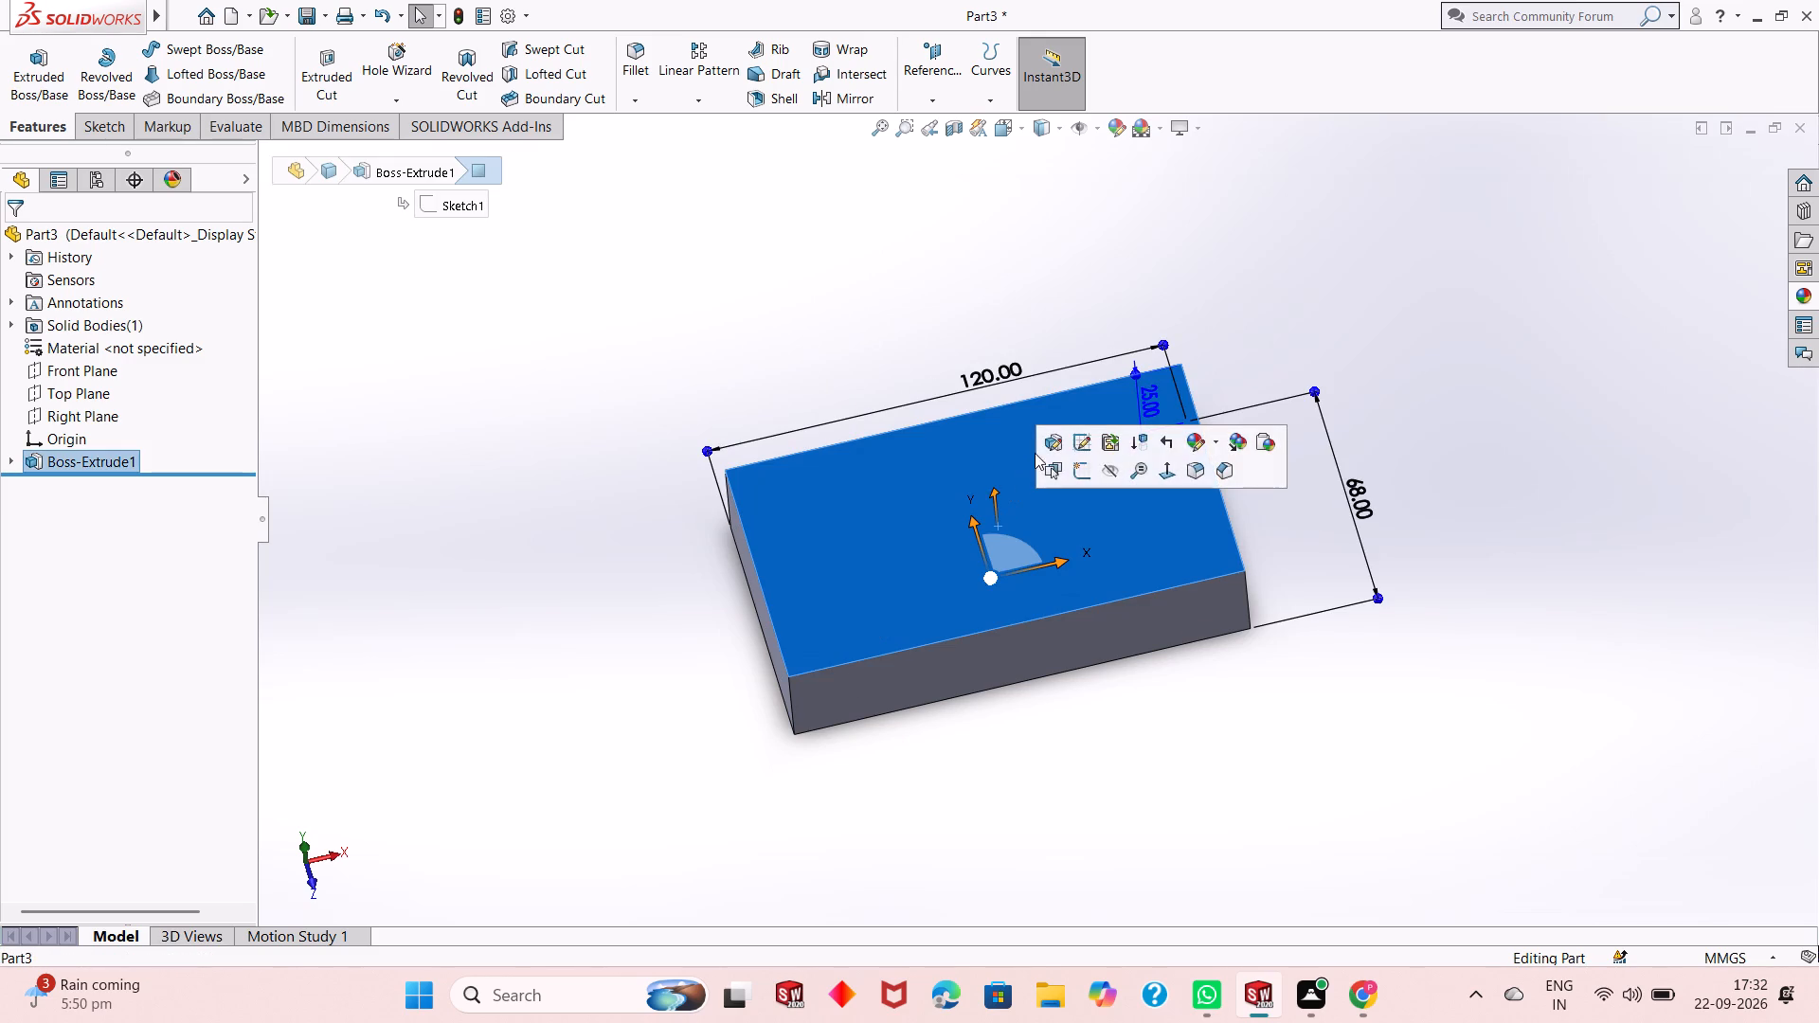
pyautogui.click(1076, 475)
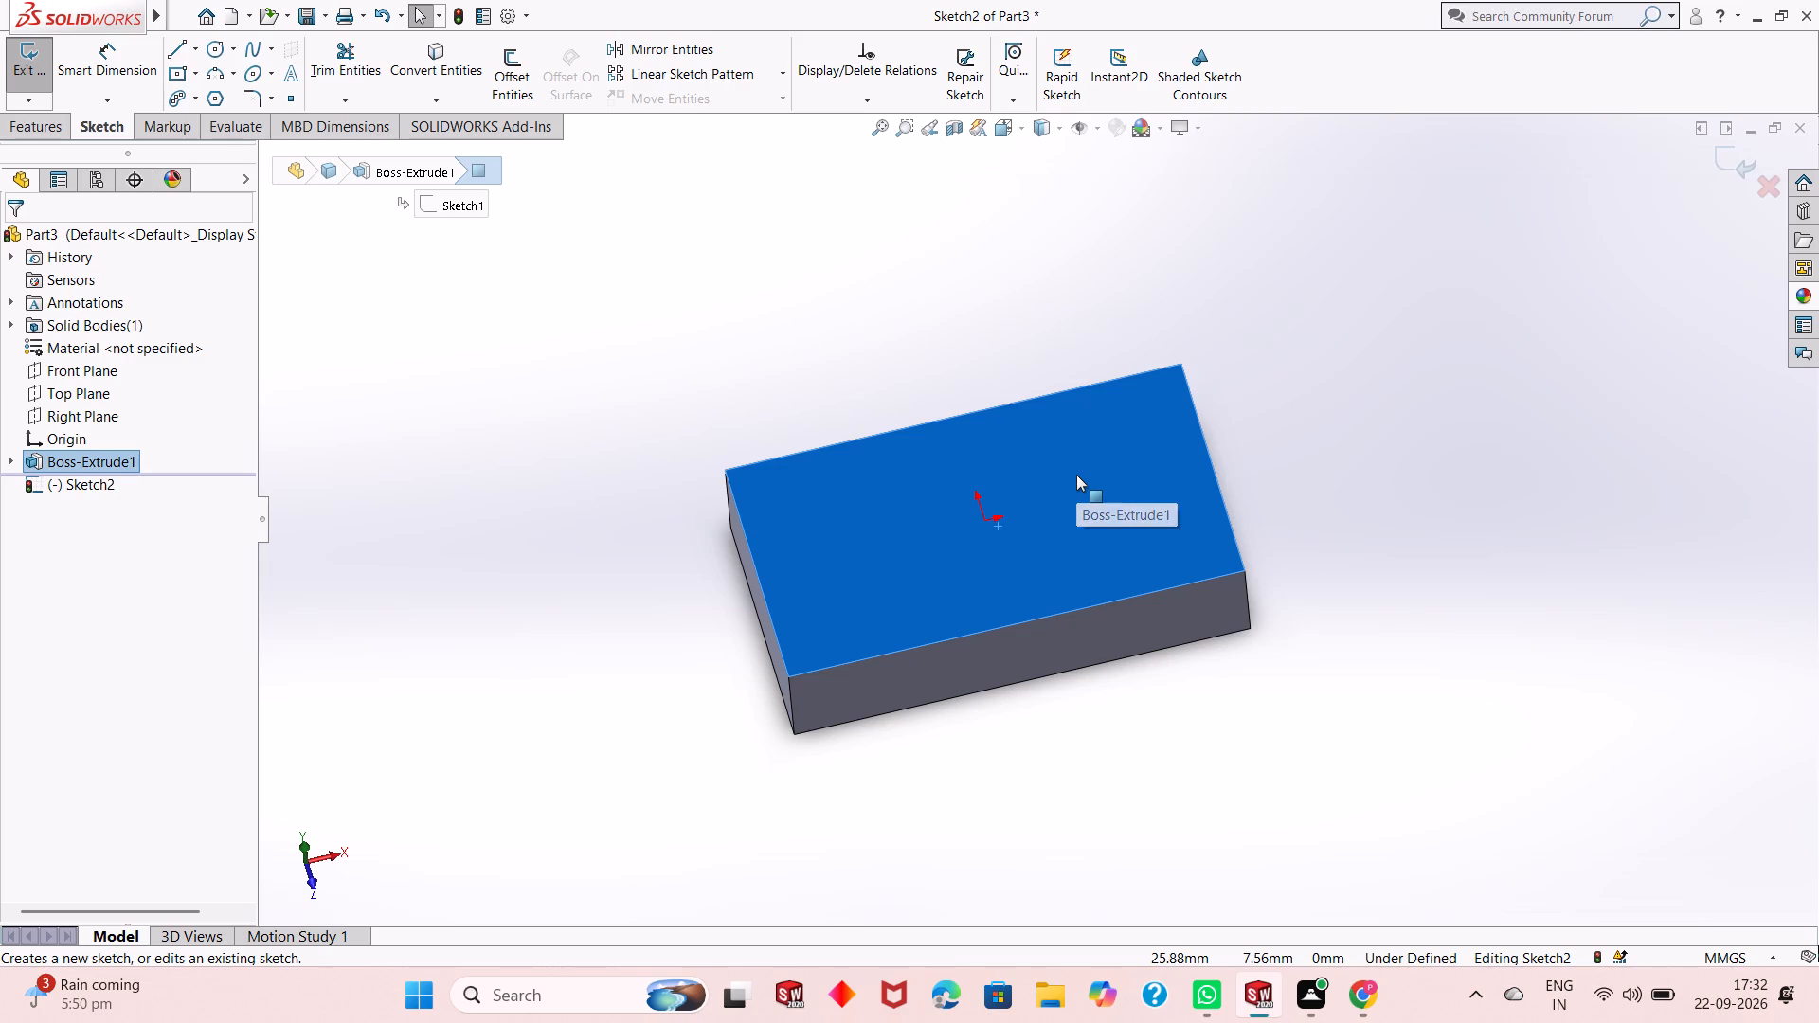
pyautogui.hotkey('ctrl', '8')
pyautogui.press('Escape')
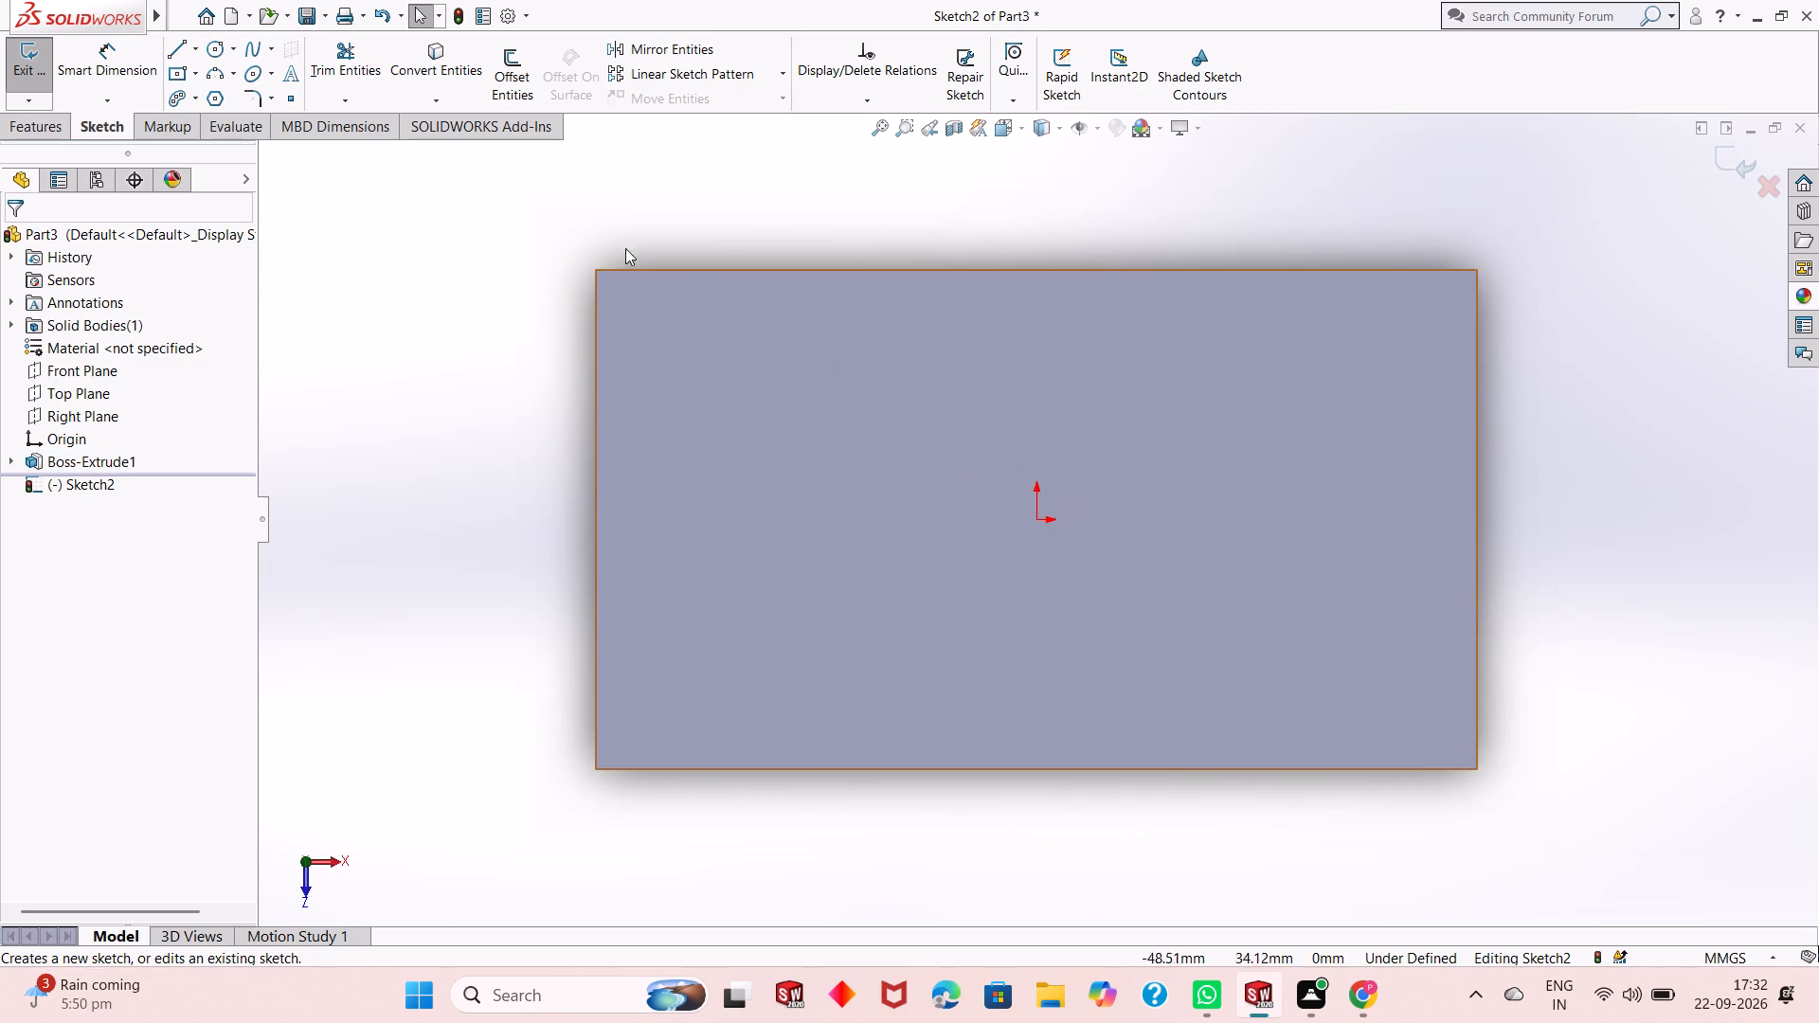
pyautogui.click(213, 50)
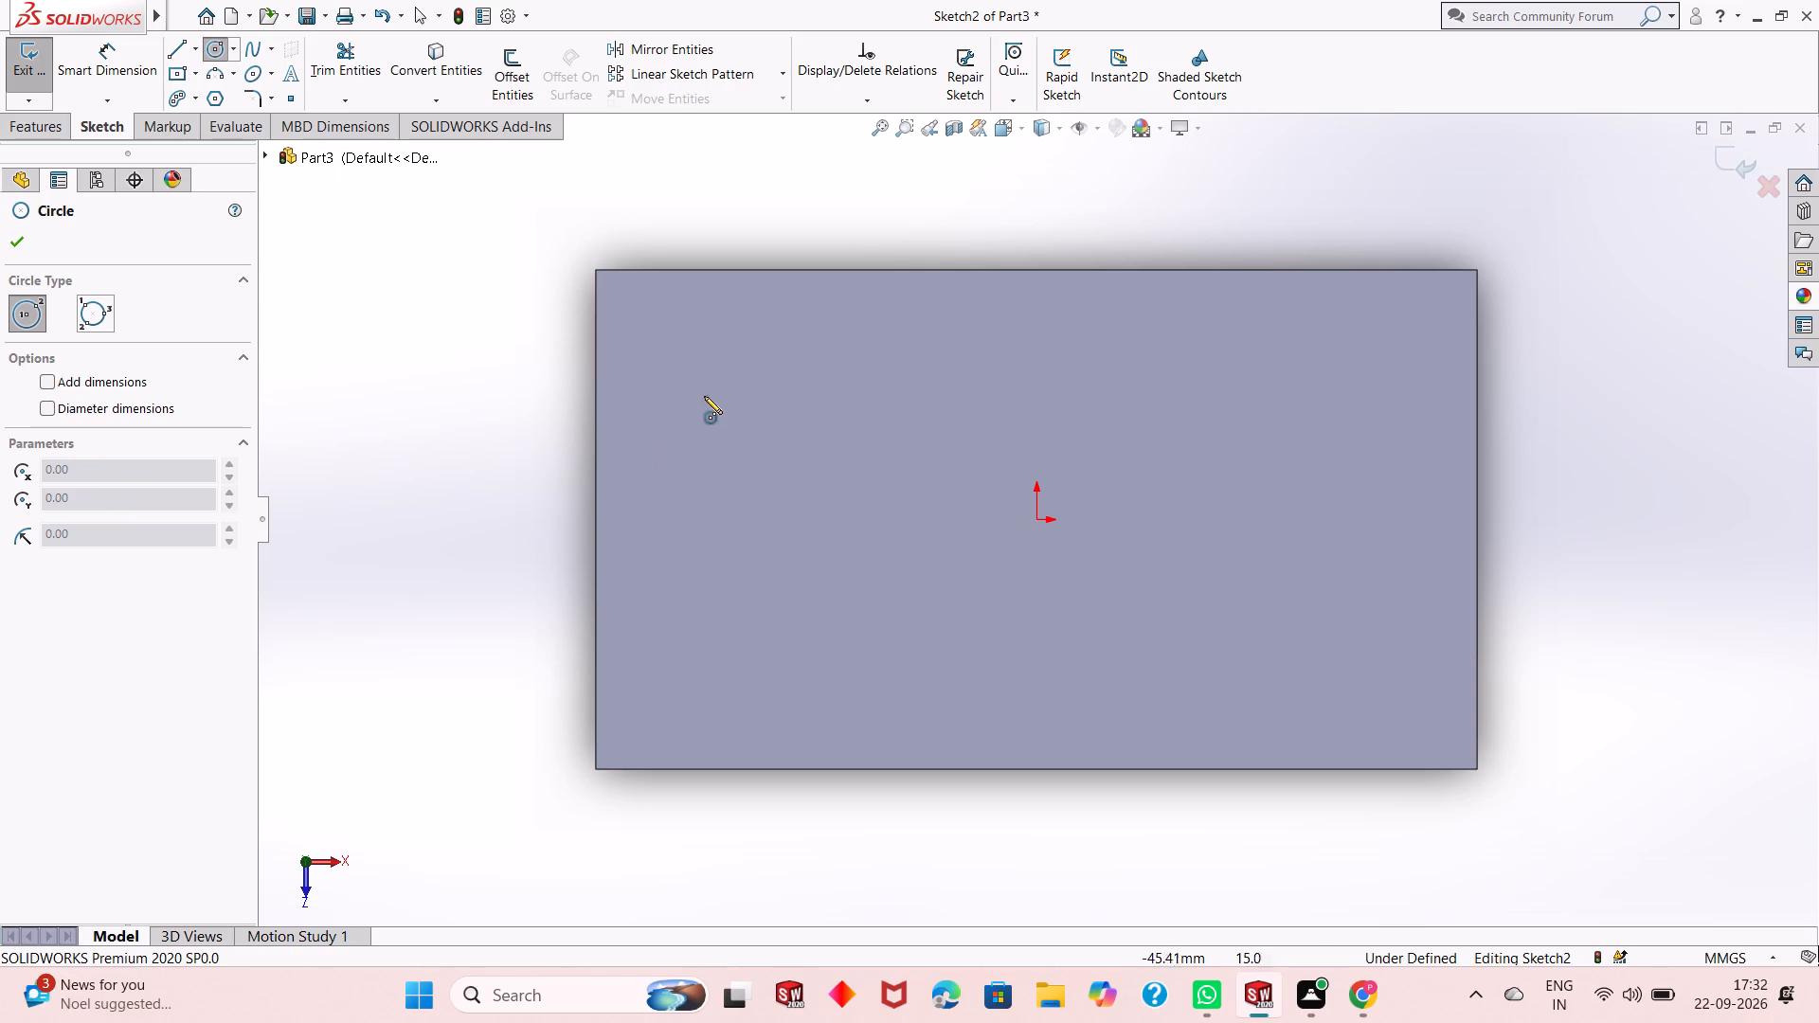
pyautogui.scroll(-1, 823, 468)
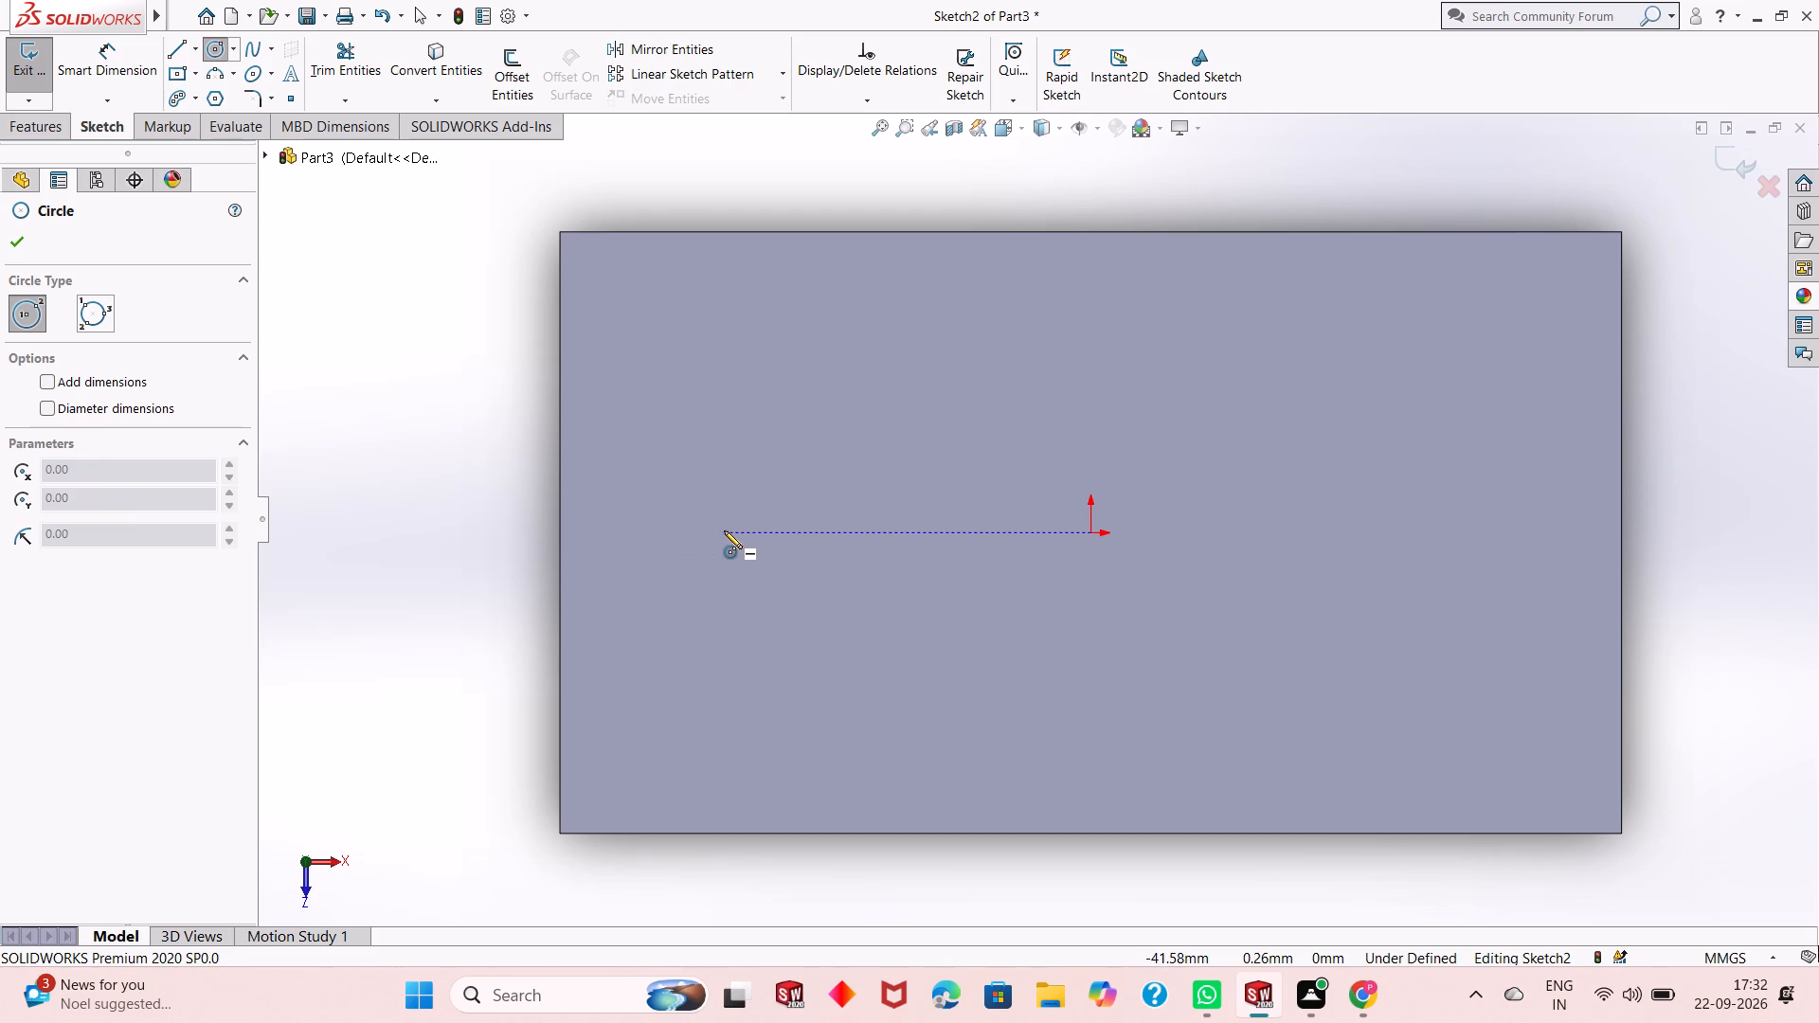
pyautogui.click(724, 530)
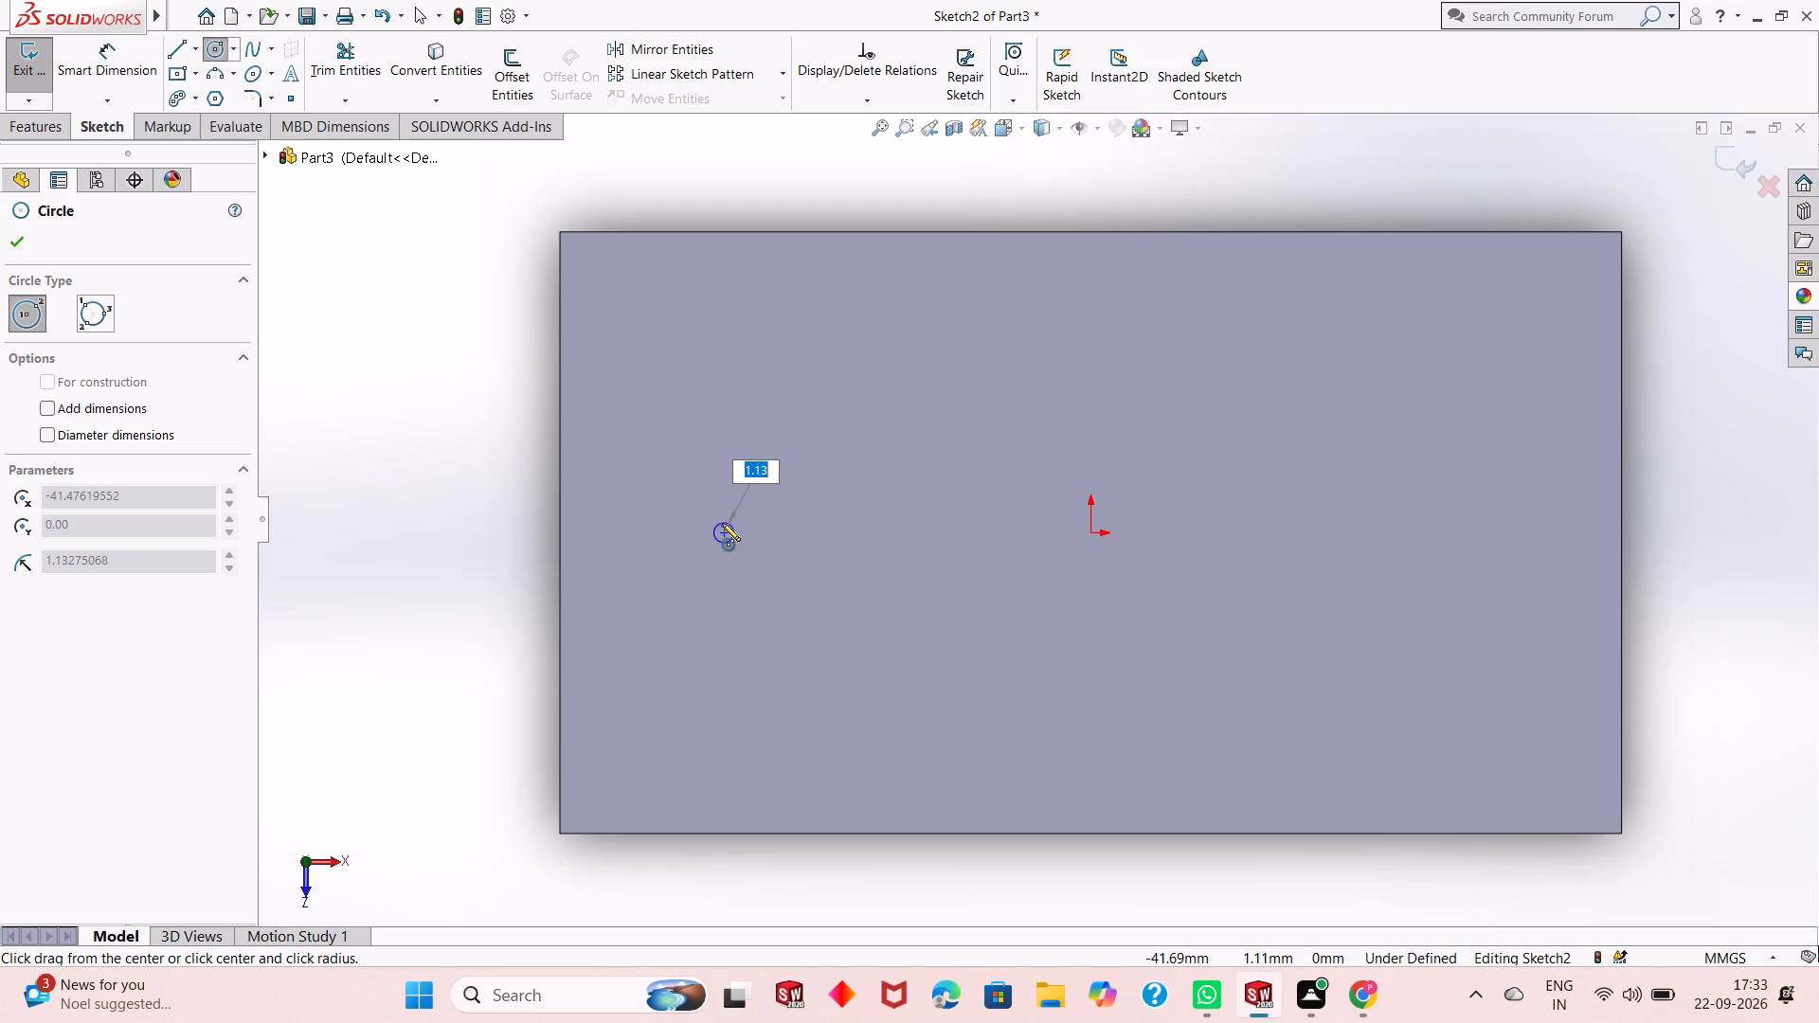
pyautogui.click(683, 459)
pyautogui.rightClick(423, 467)
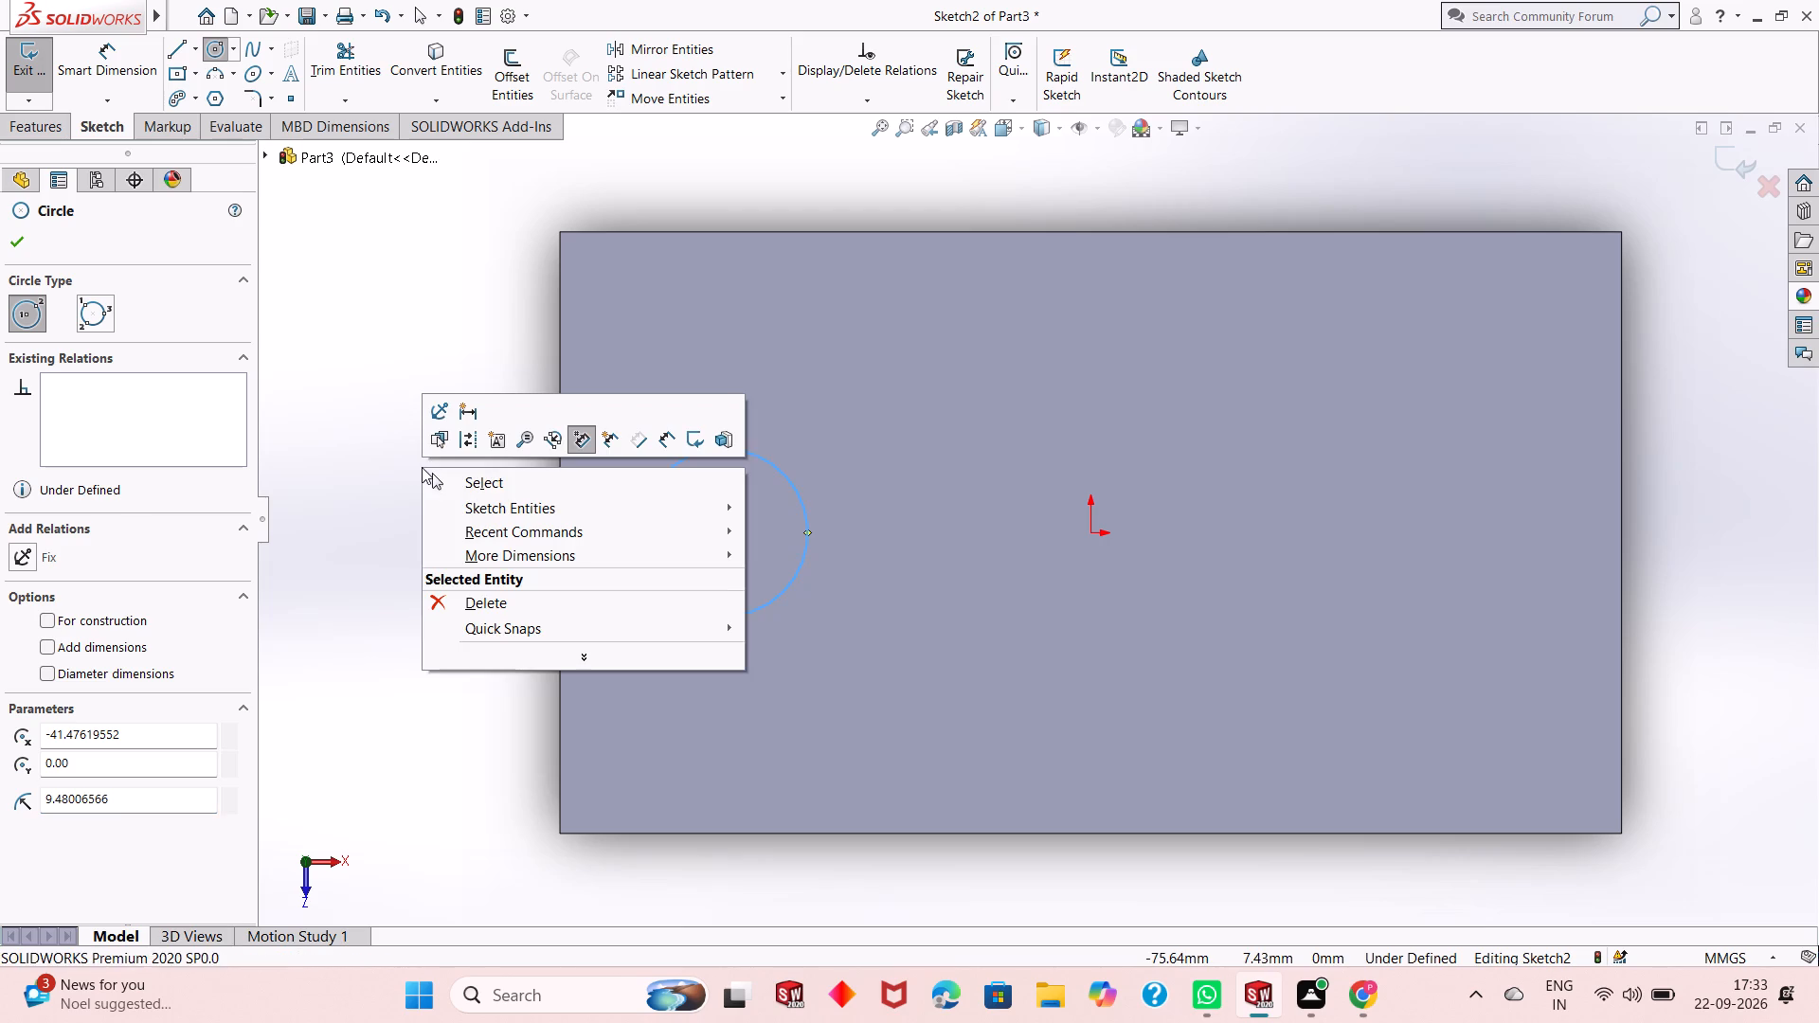
pyautogui.click(451, 485)
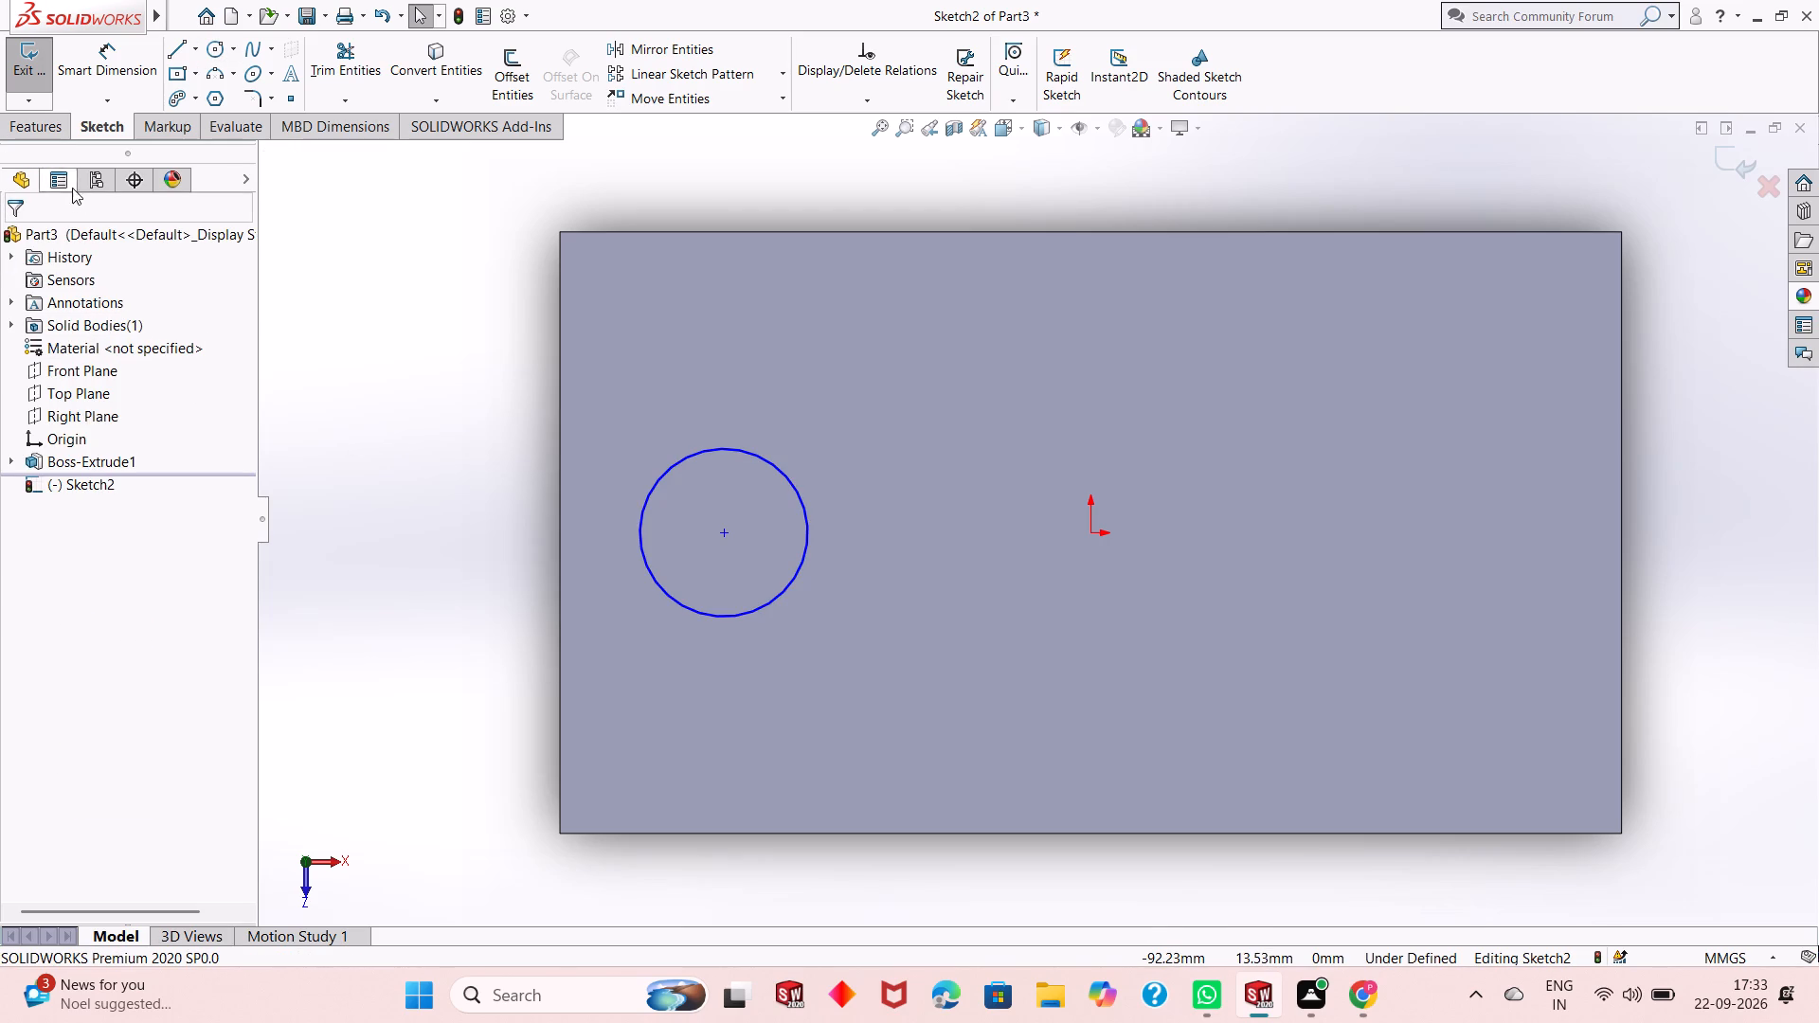
# Dimension the circle's diameter to 30 mm.
pyautogui.click(114, 78)
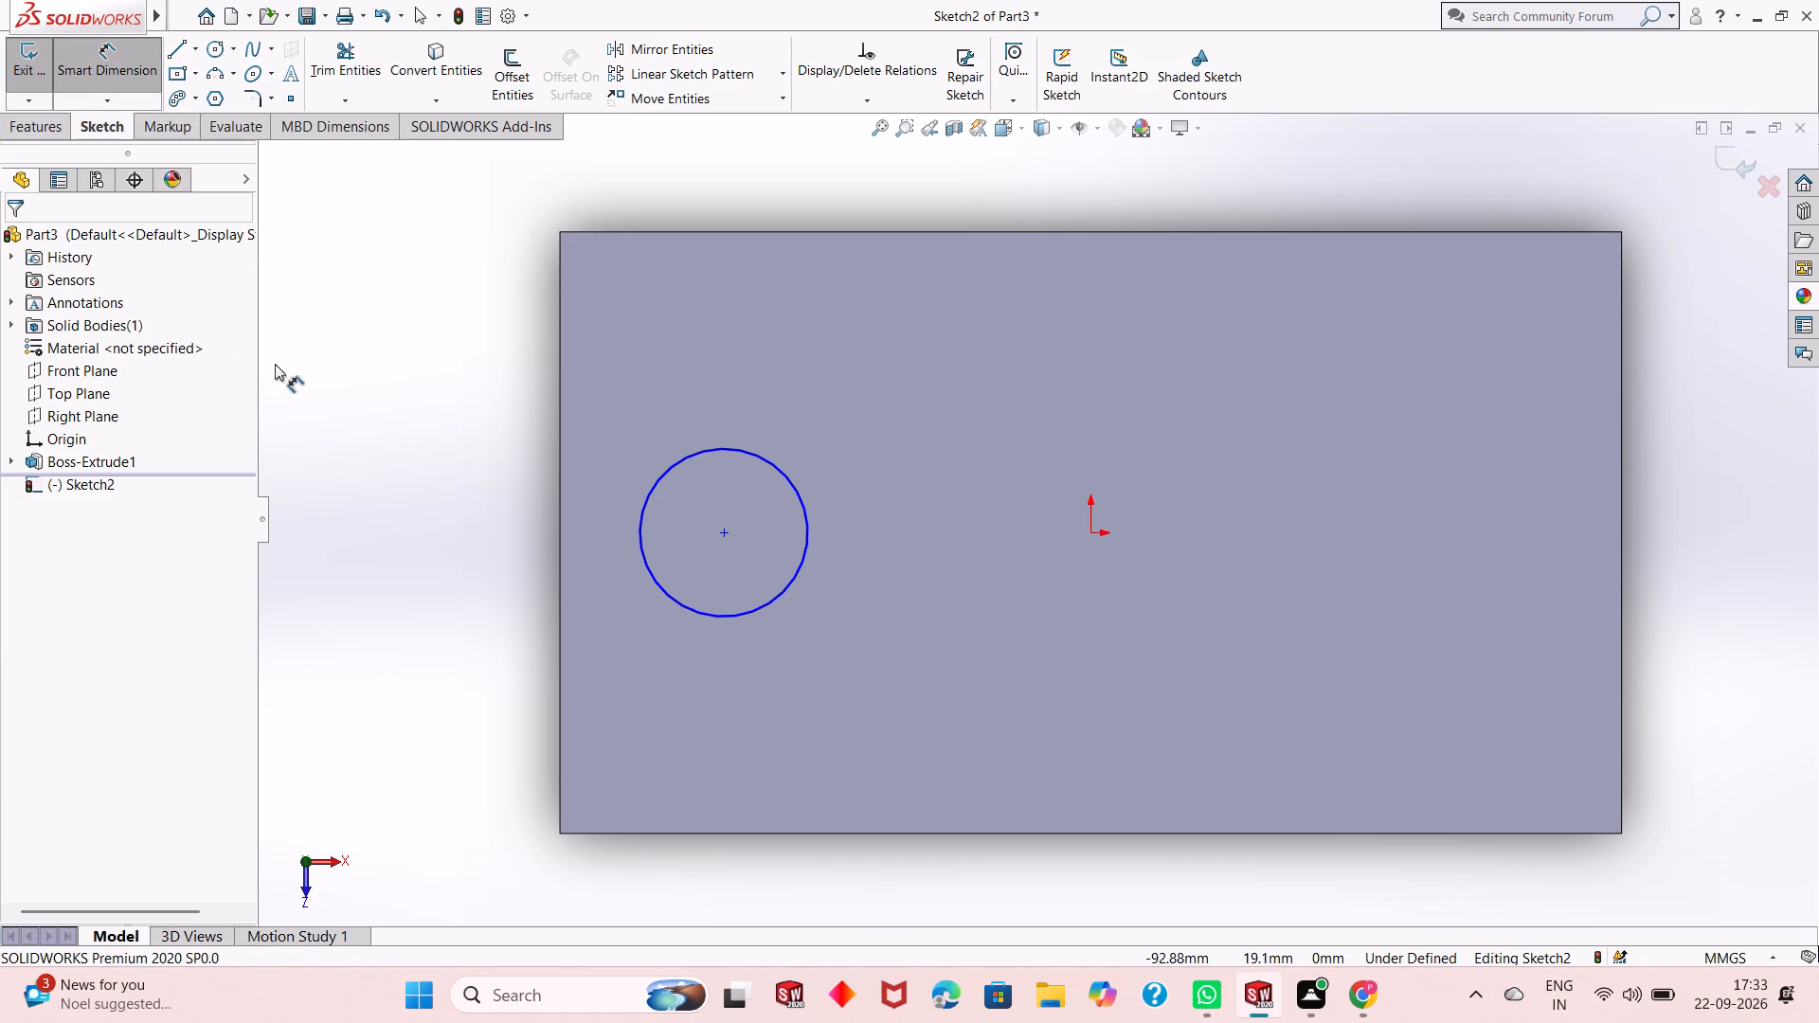
pyautogui.click(699, 609)
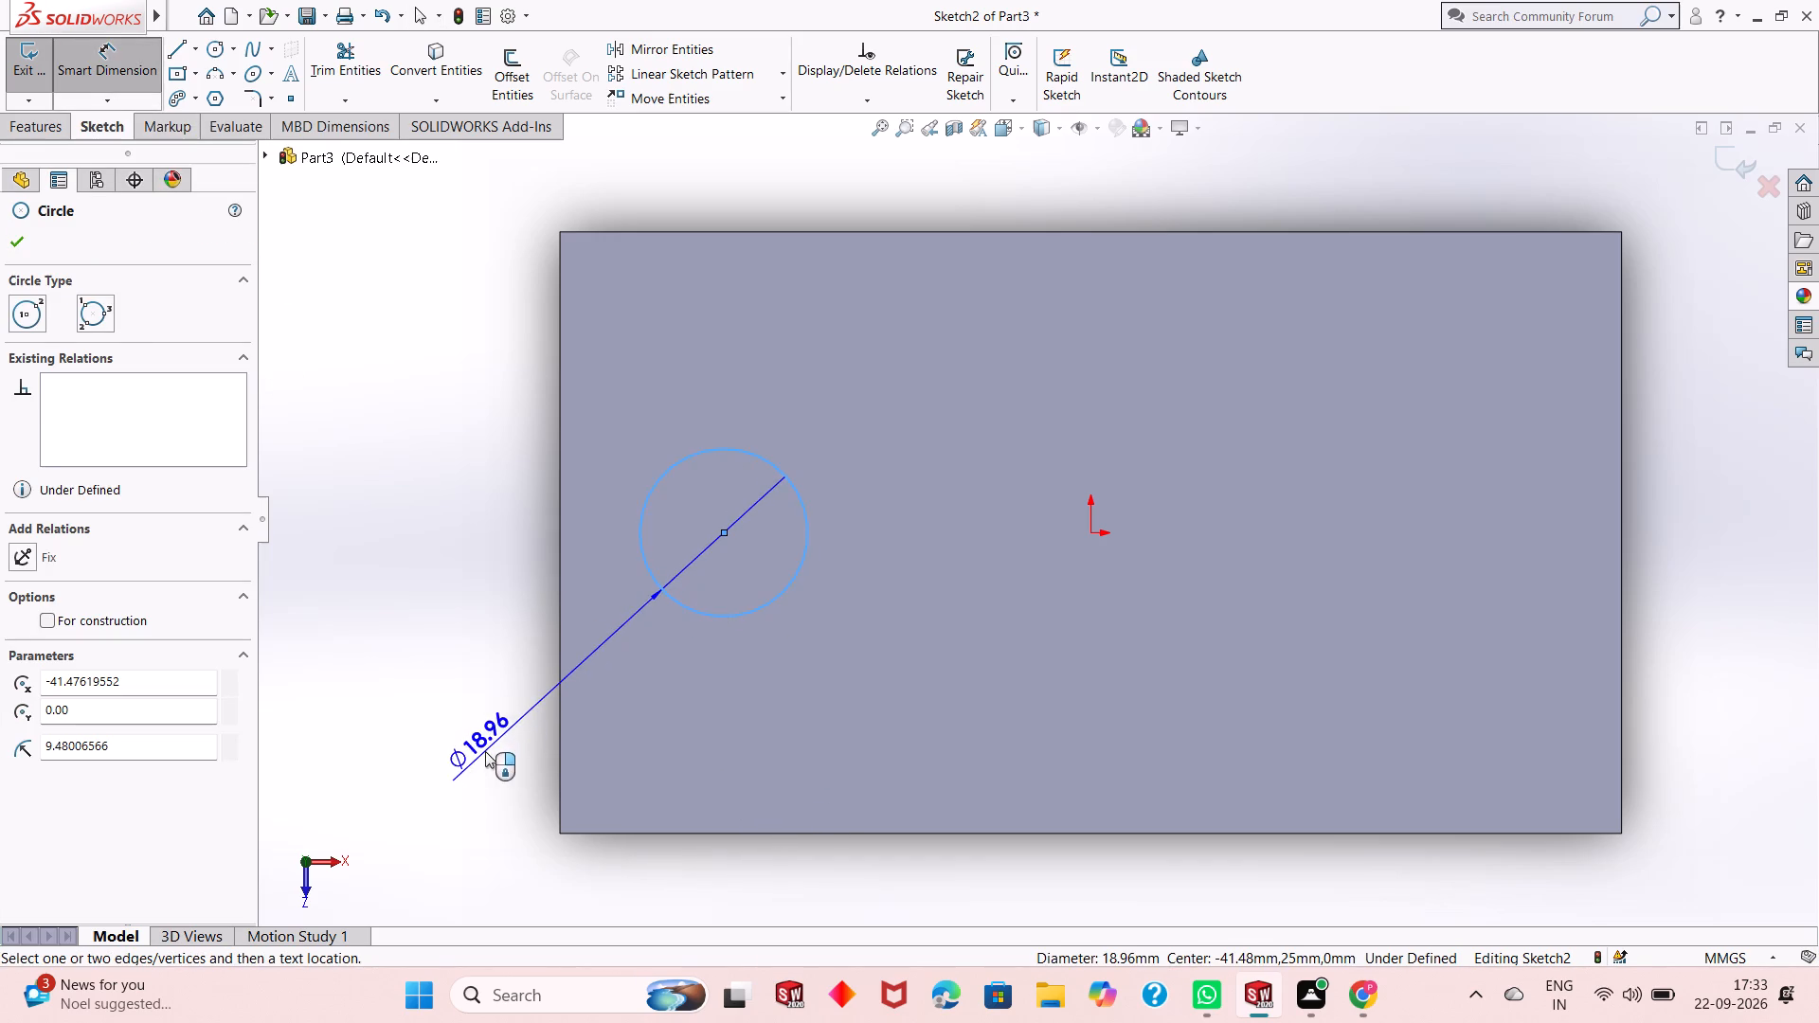
pyautogui.click(465, 760)
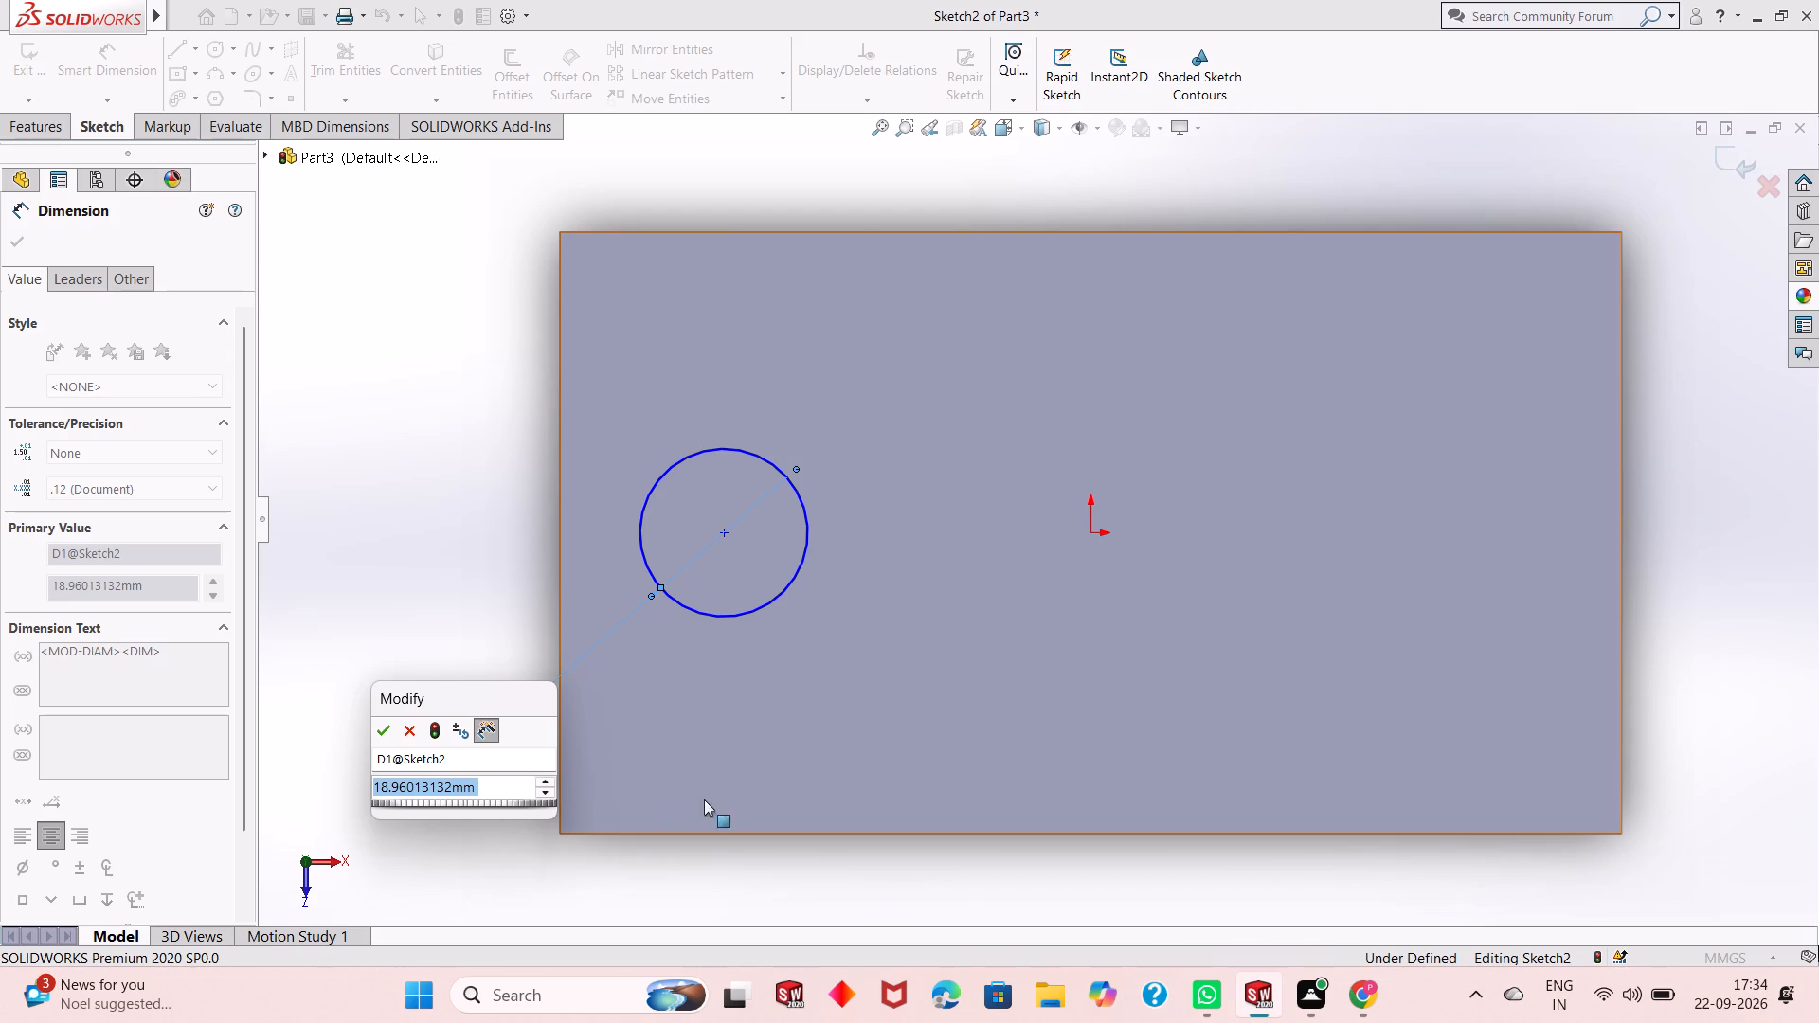
pyautogui.scroll(-1, 781, 648)
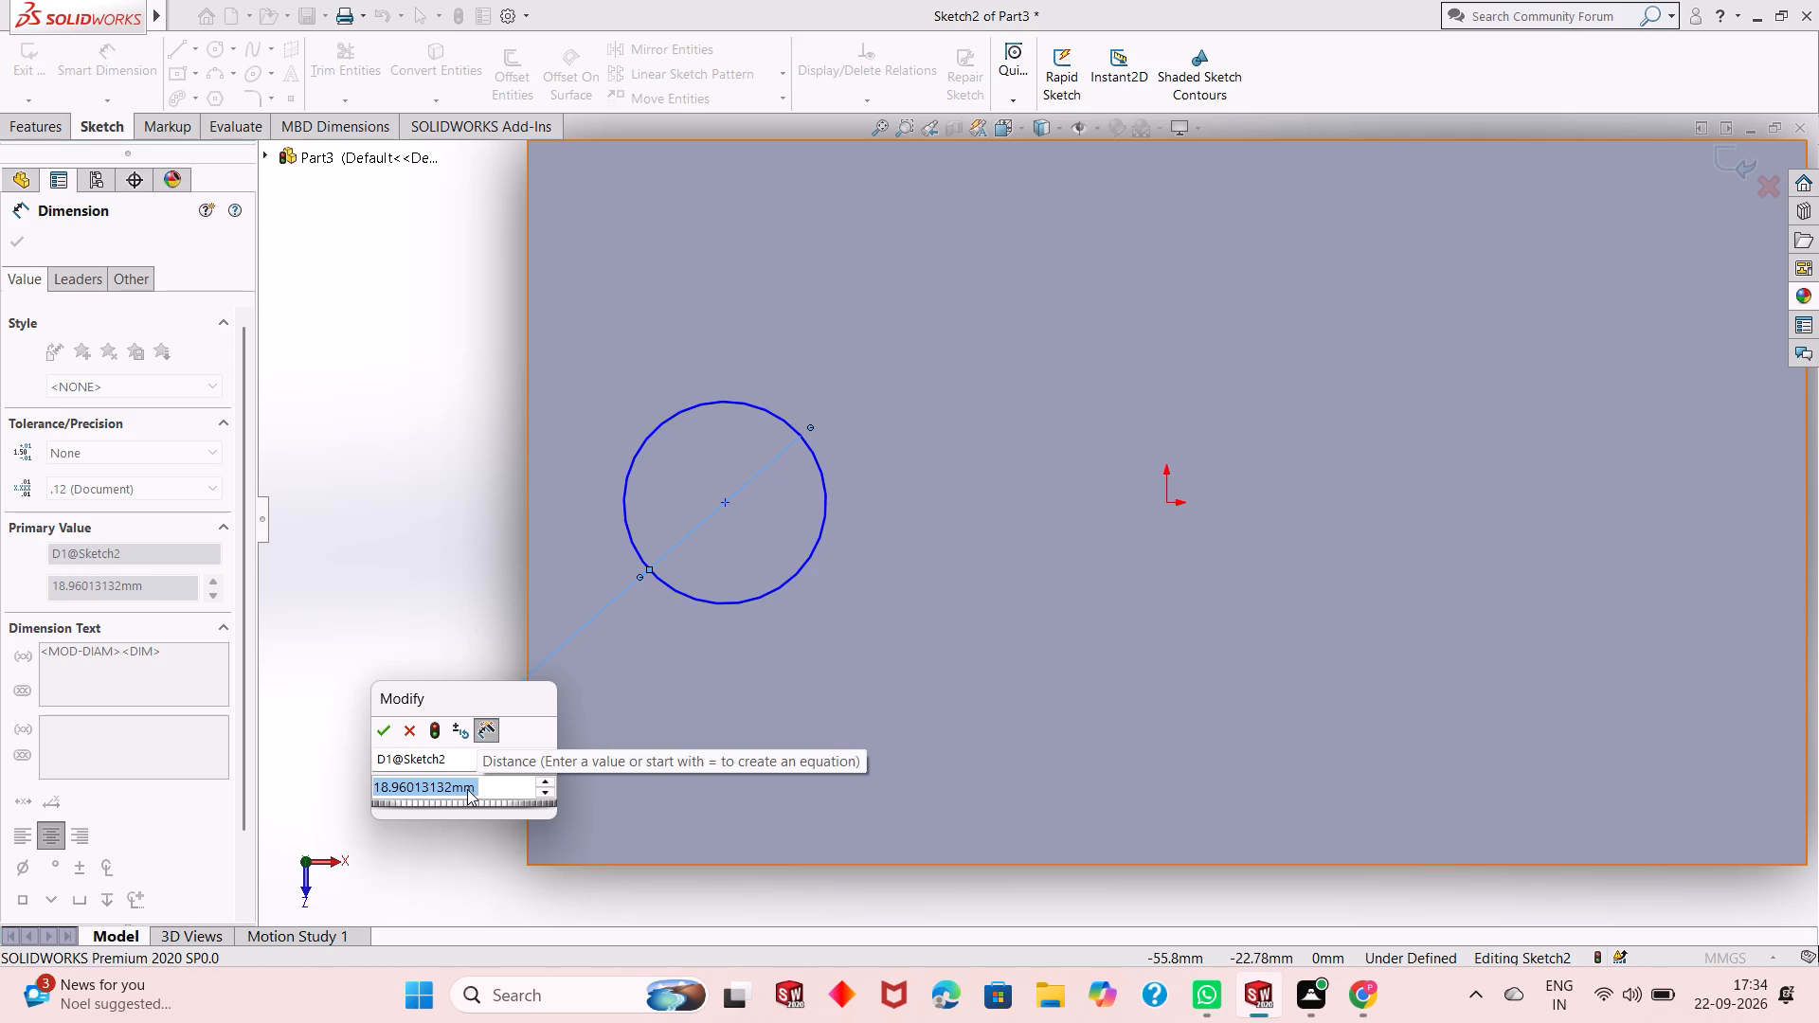
pyautogui.write('30')
pyautogui.press('Return')
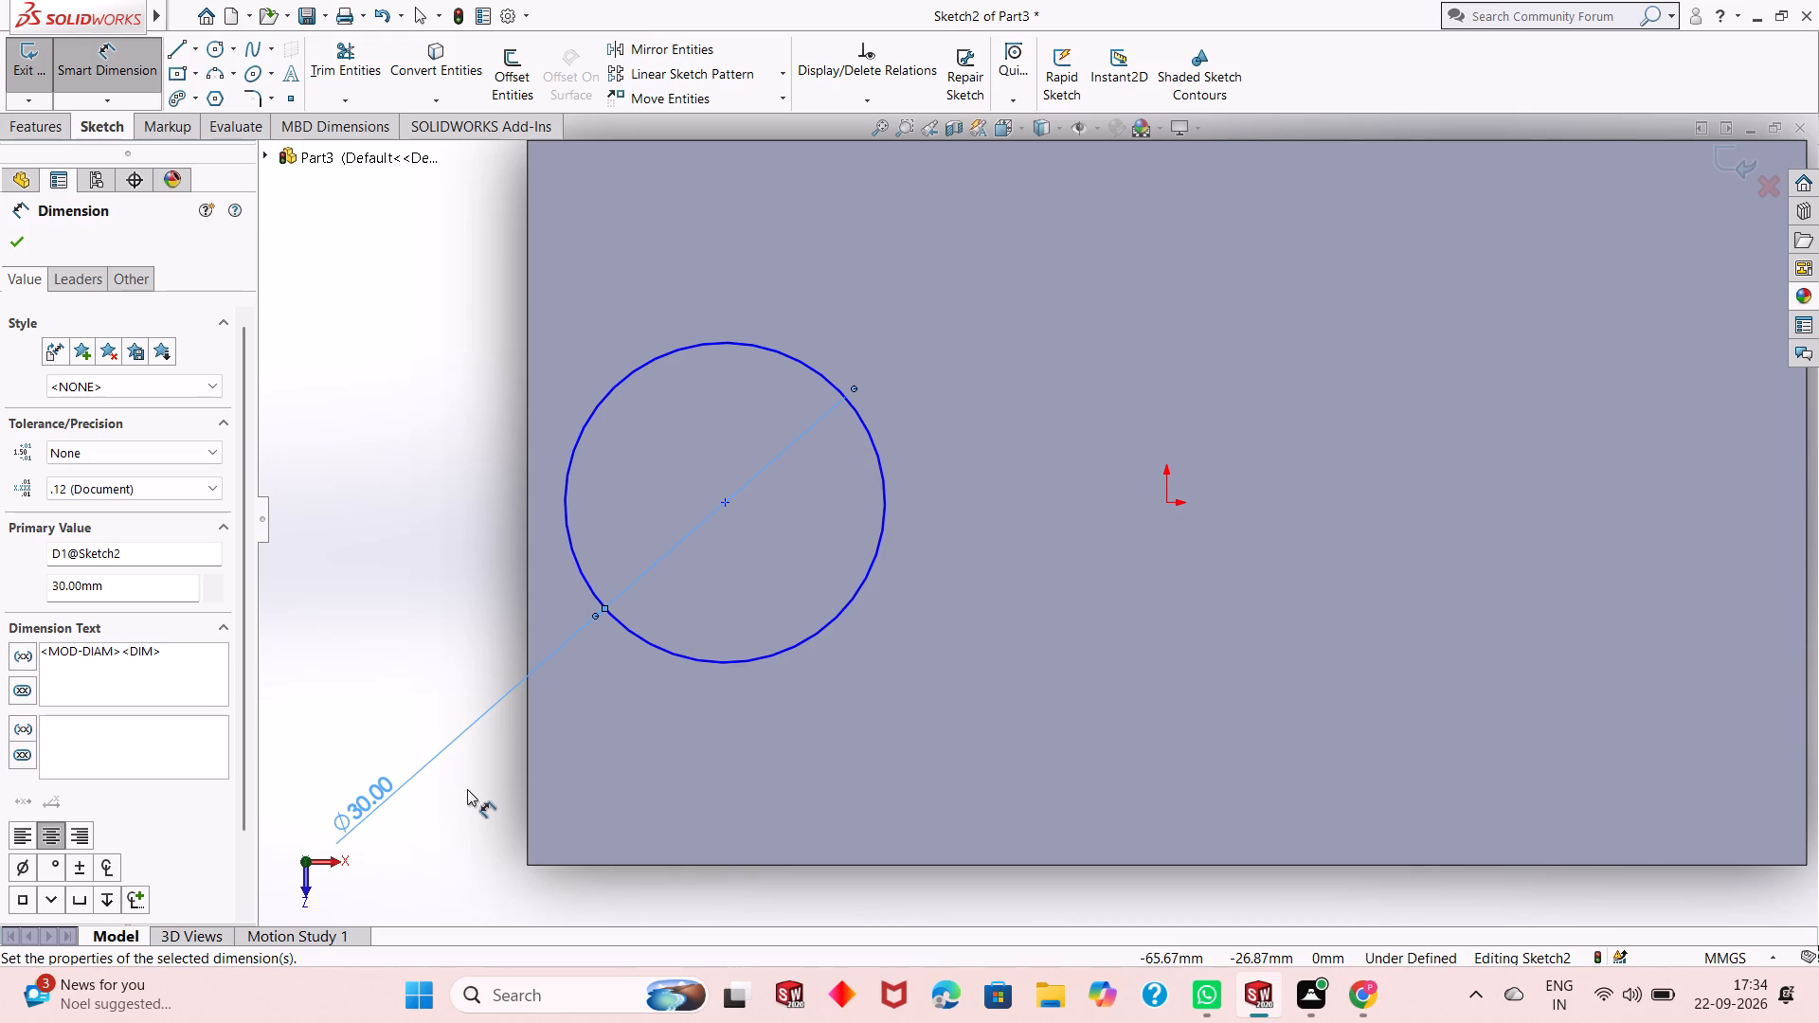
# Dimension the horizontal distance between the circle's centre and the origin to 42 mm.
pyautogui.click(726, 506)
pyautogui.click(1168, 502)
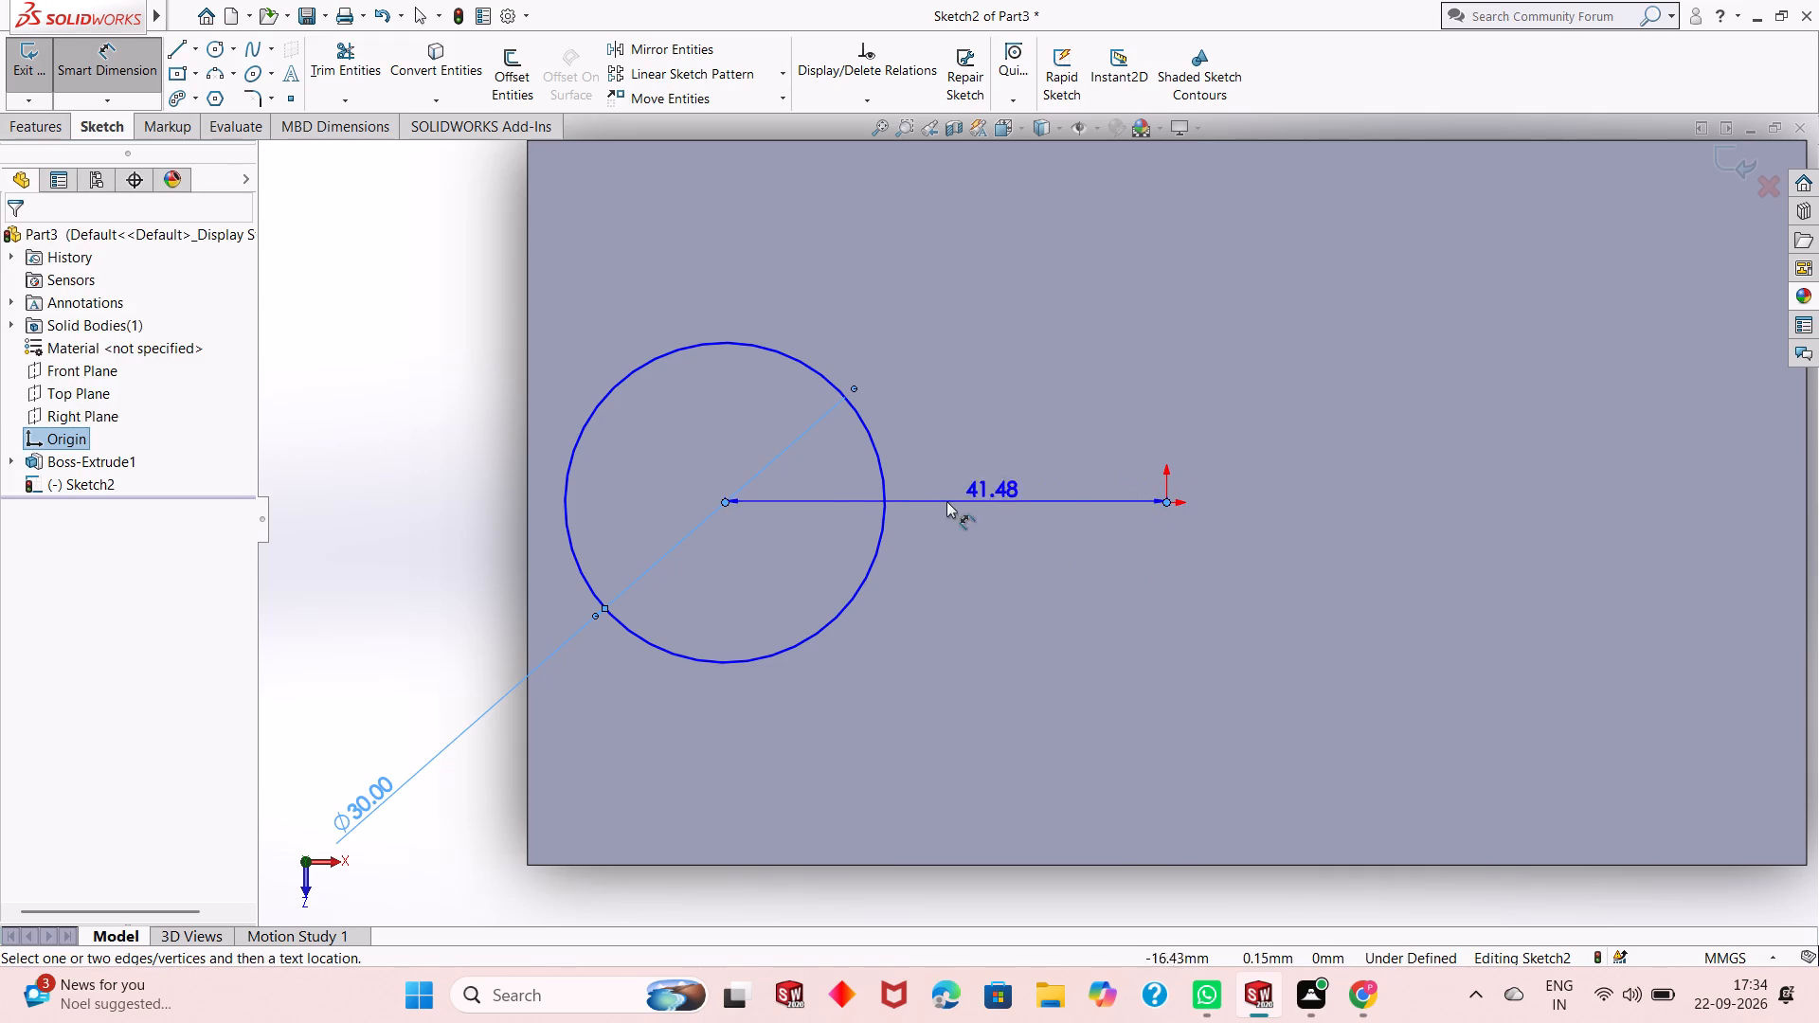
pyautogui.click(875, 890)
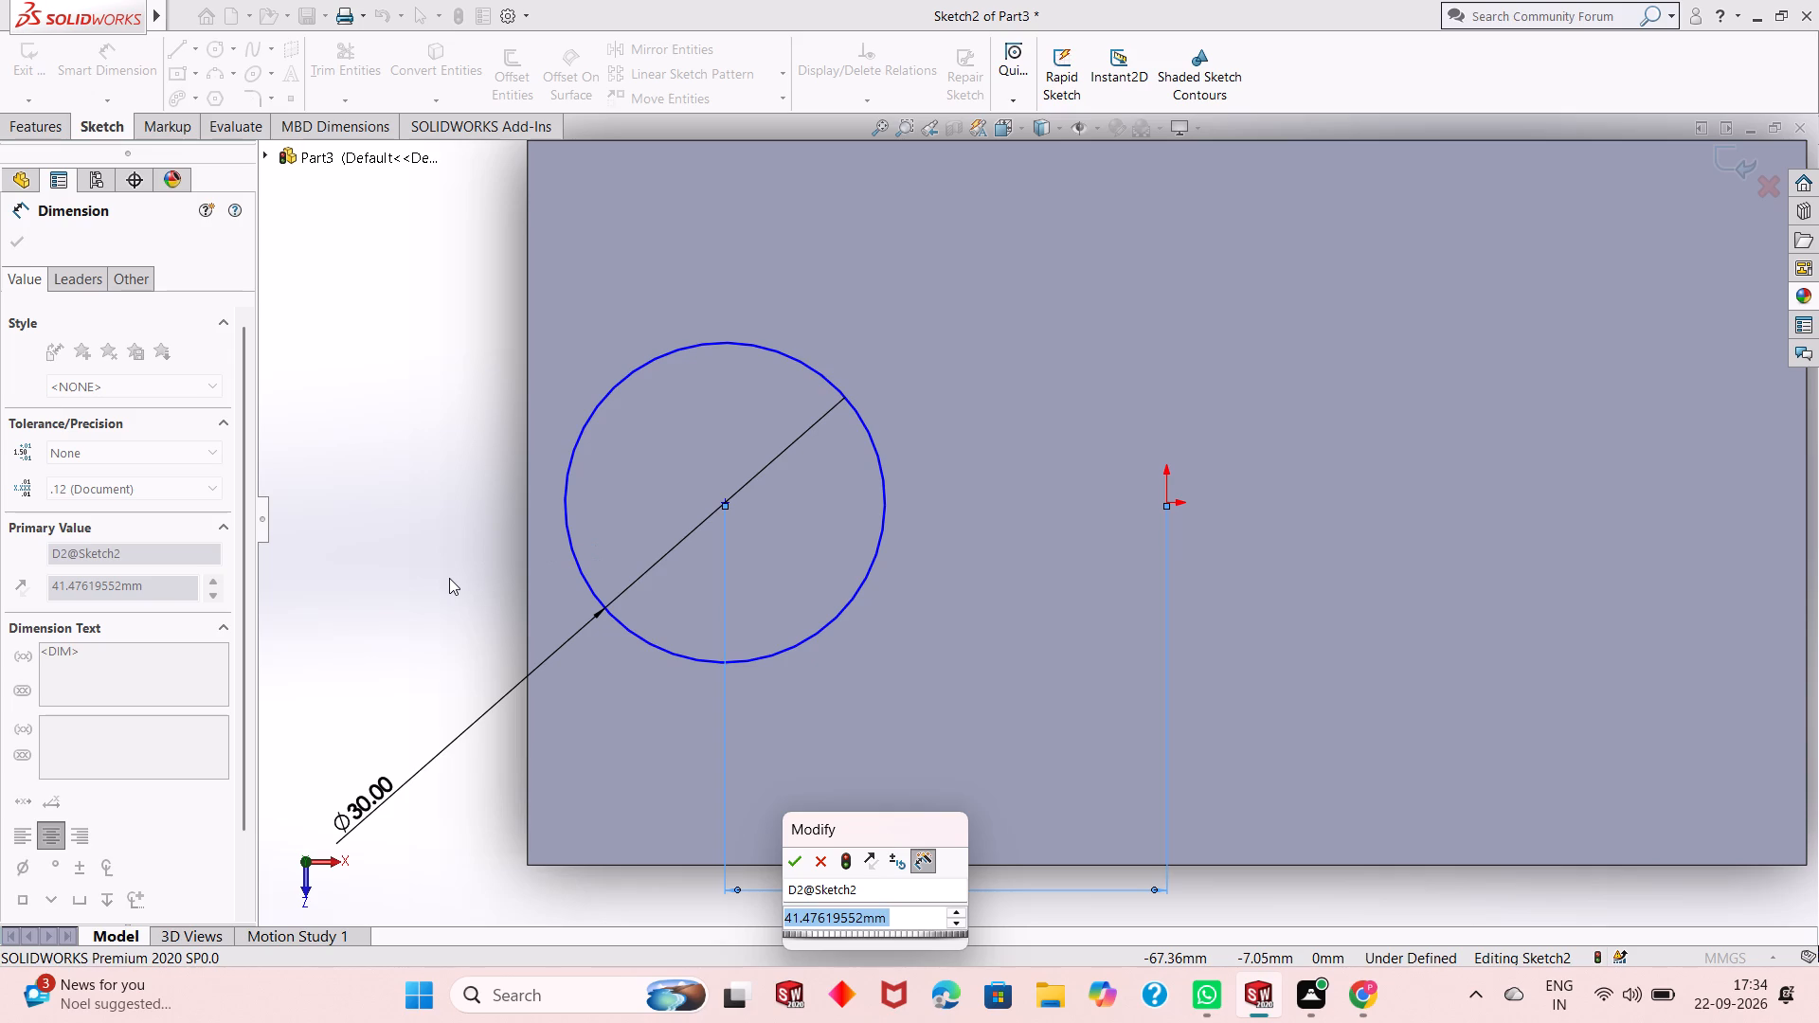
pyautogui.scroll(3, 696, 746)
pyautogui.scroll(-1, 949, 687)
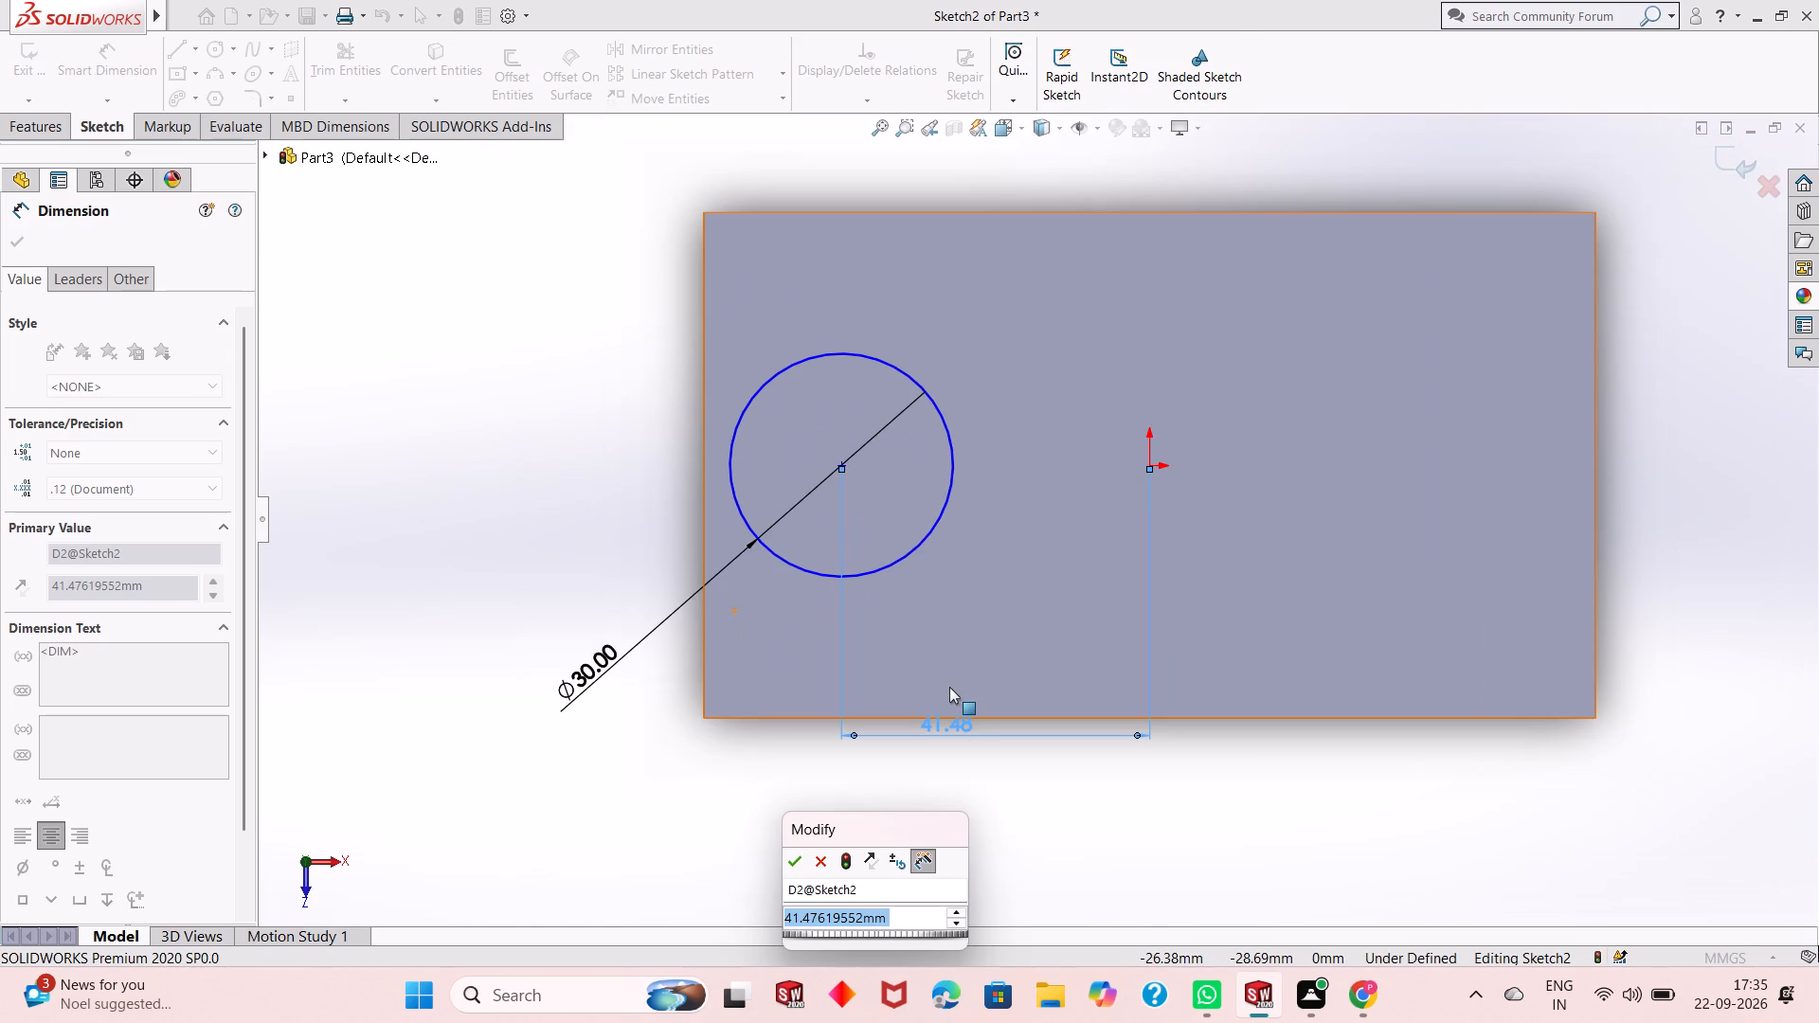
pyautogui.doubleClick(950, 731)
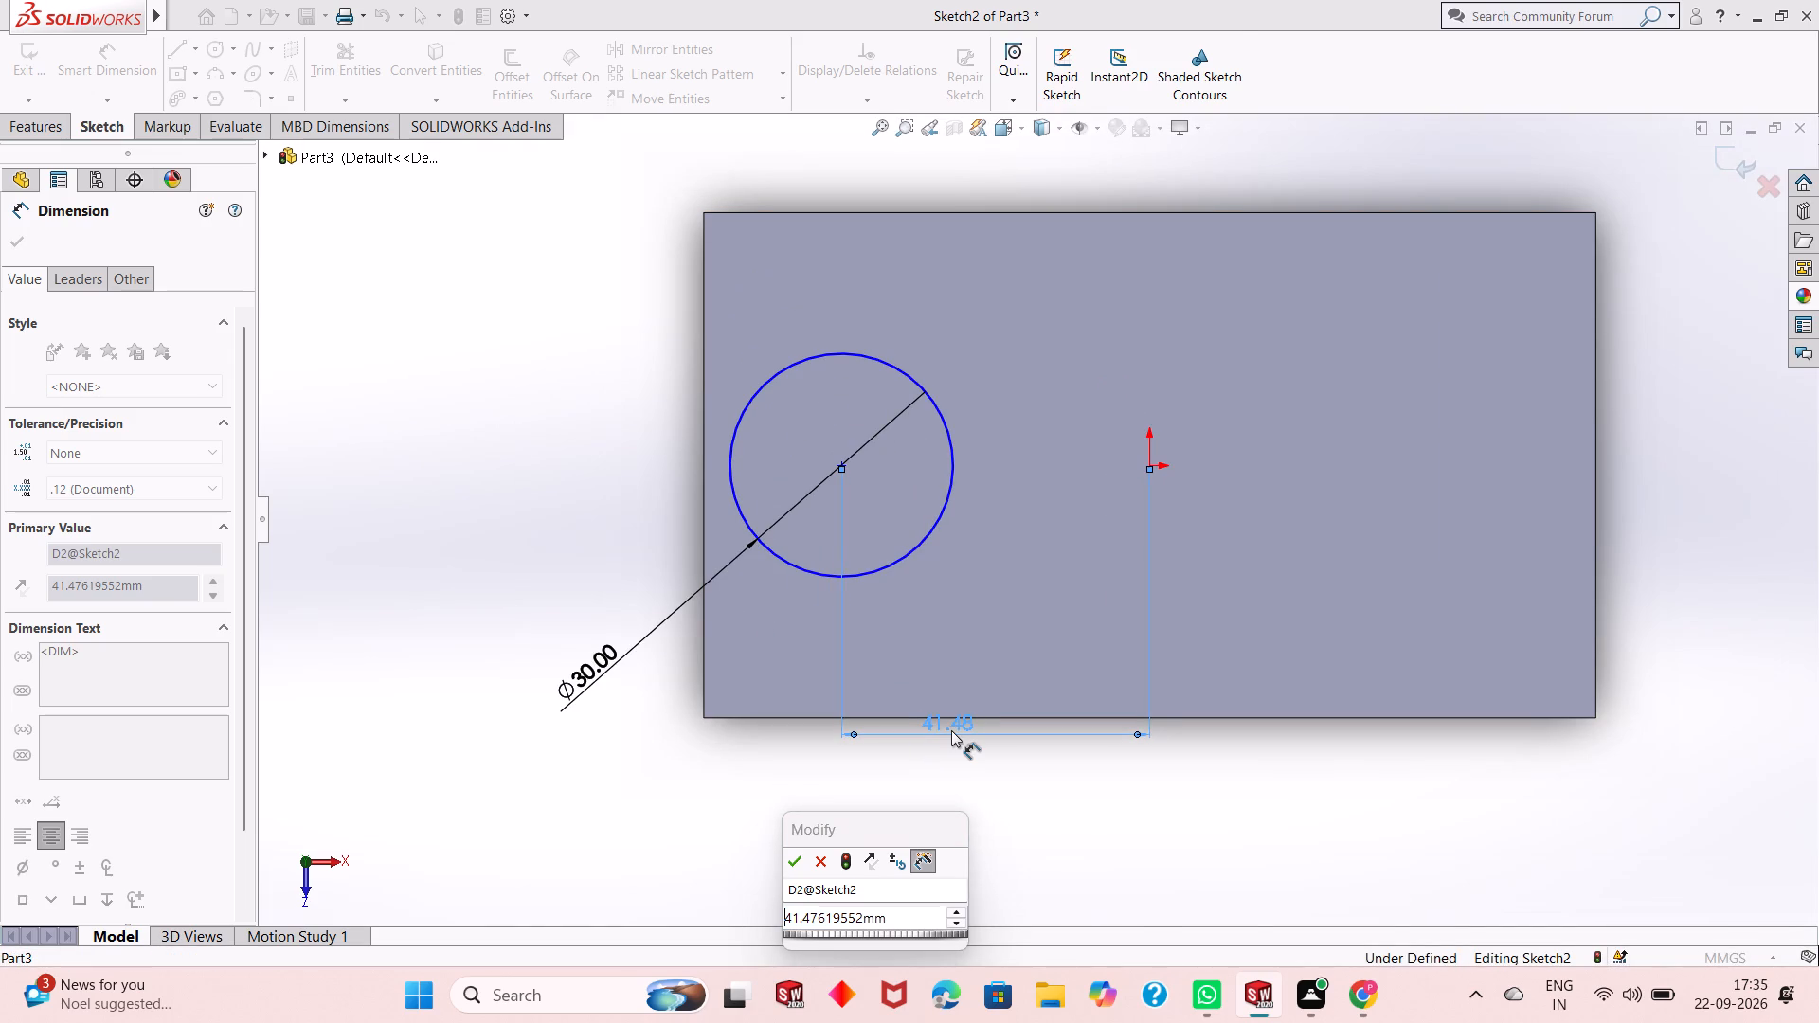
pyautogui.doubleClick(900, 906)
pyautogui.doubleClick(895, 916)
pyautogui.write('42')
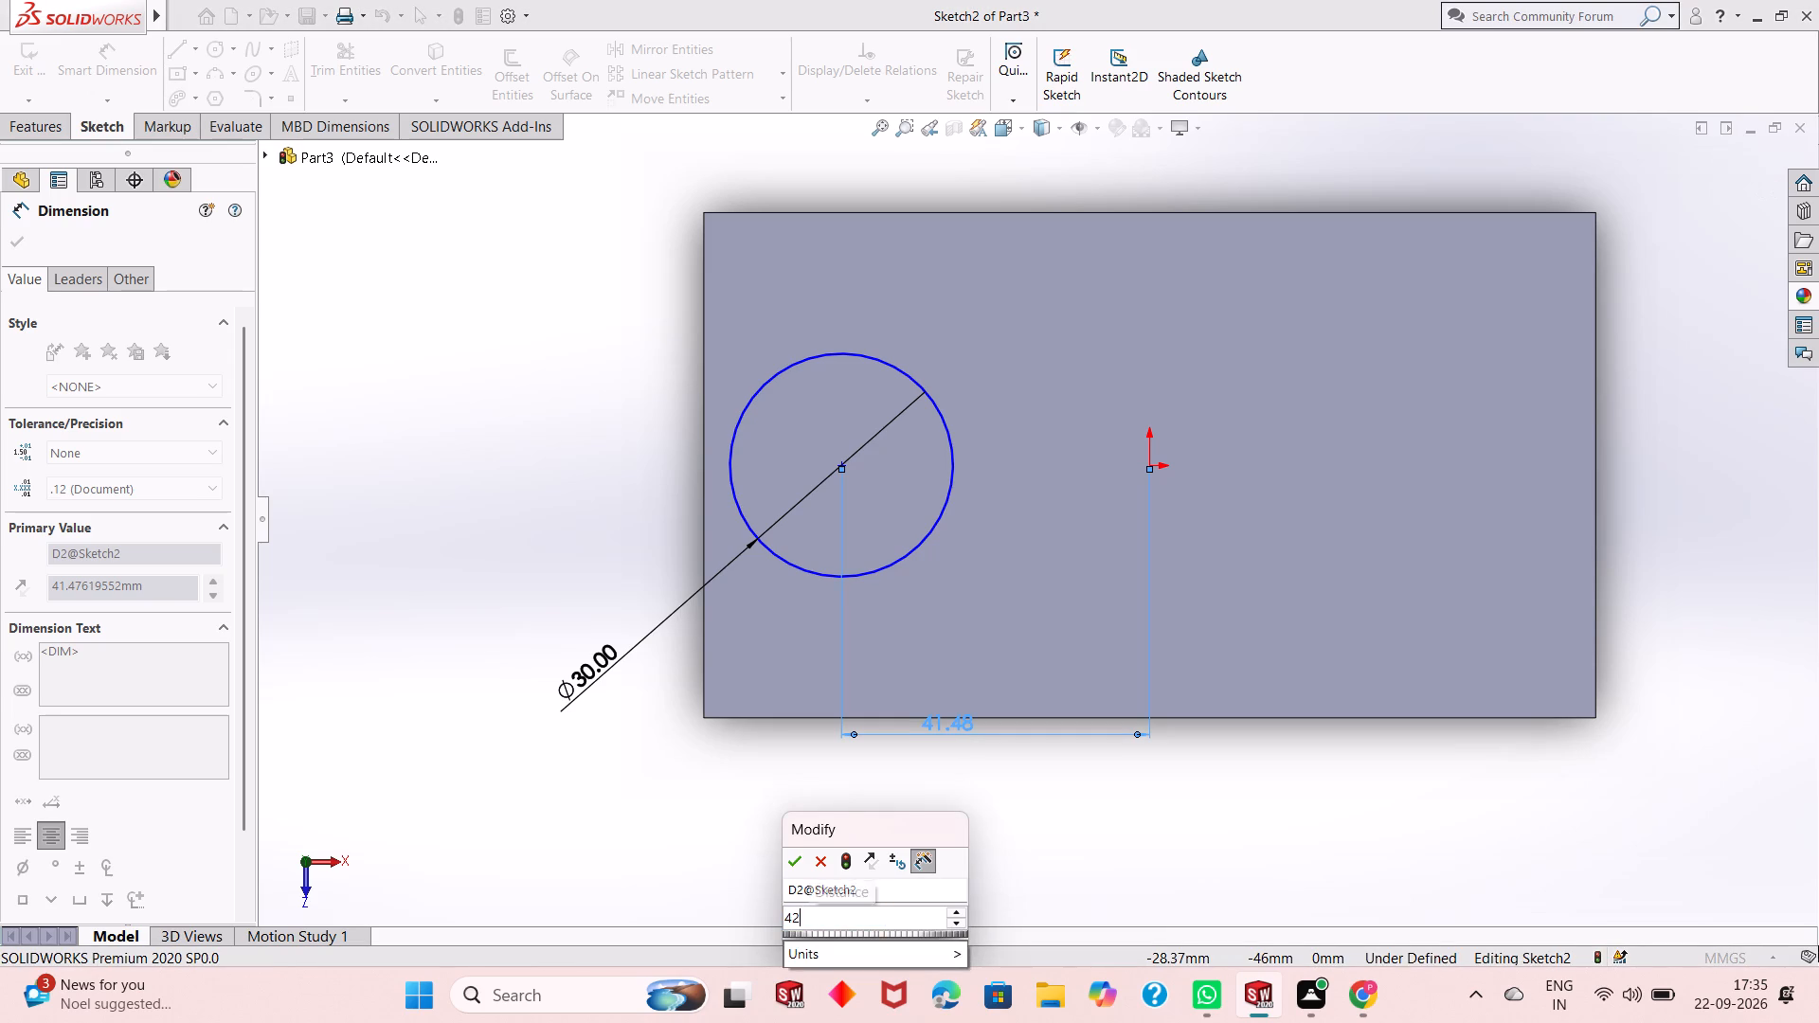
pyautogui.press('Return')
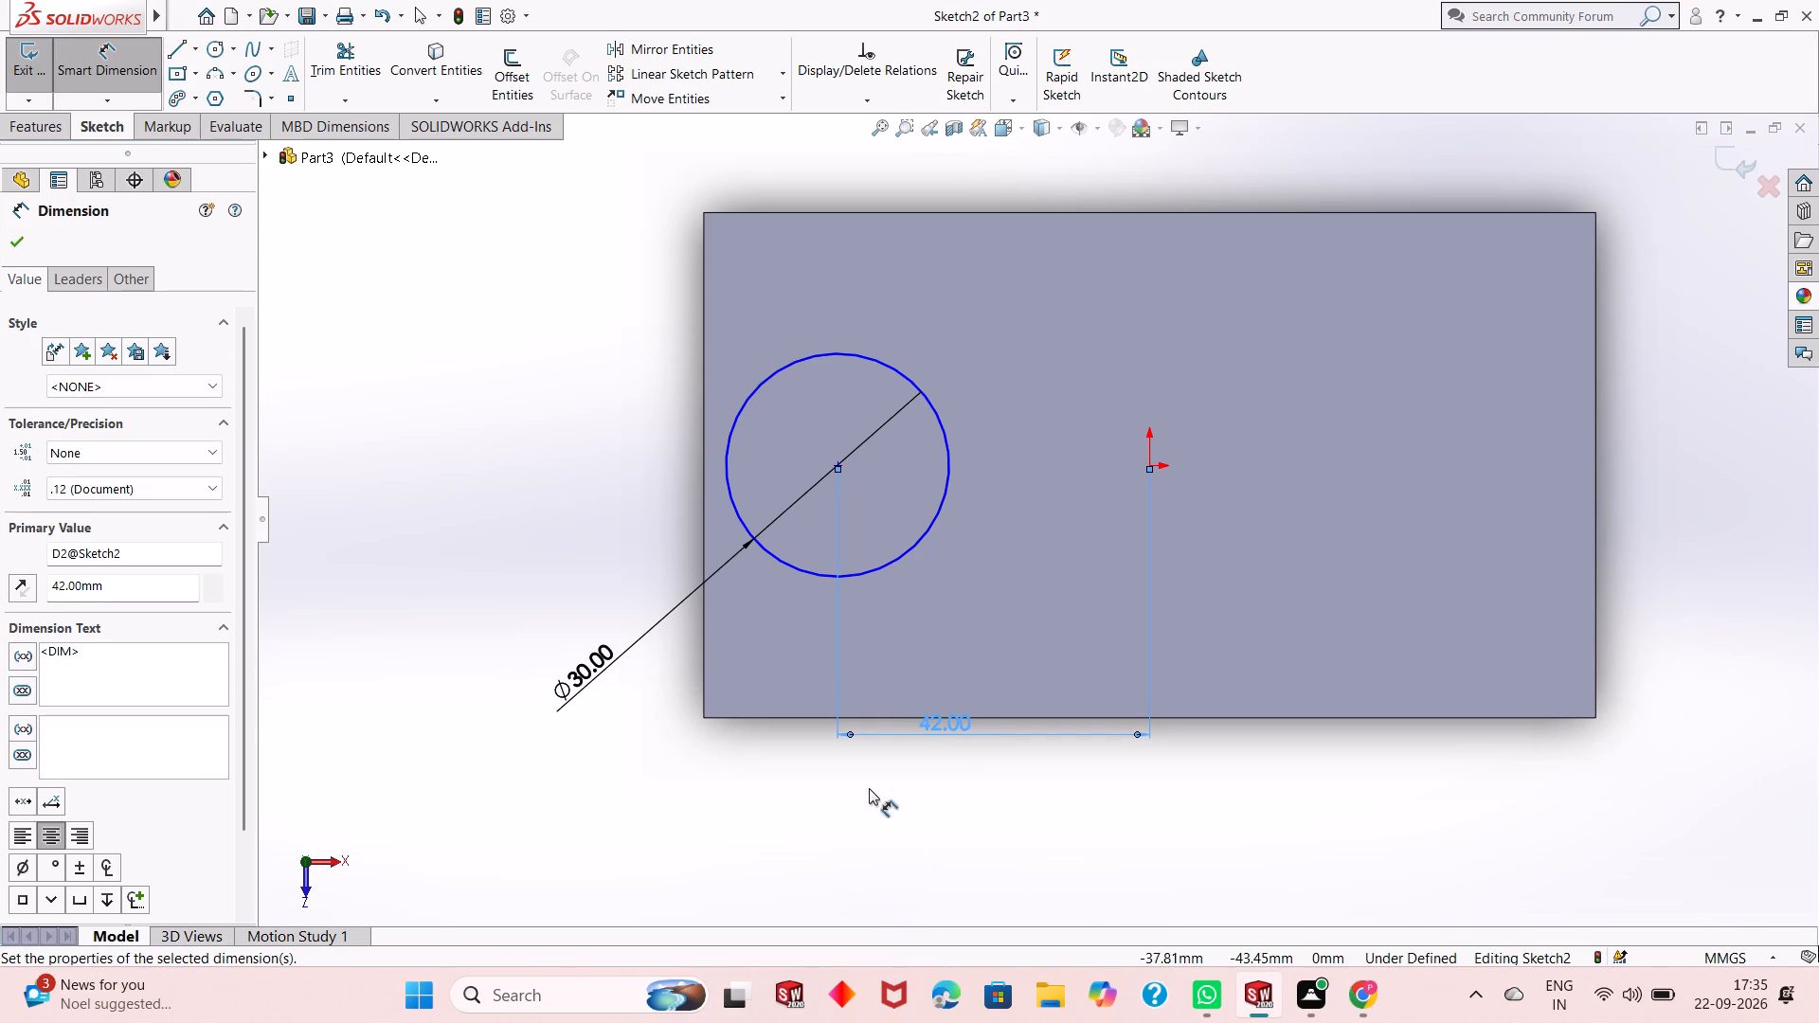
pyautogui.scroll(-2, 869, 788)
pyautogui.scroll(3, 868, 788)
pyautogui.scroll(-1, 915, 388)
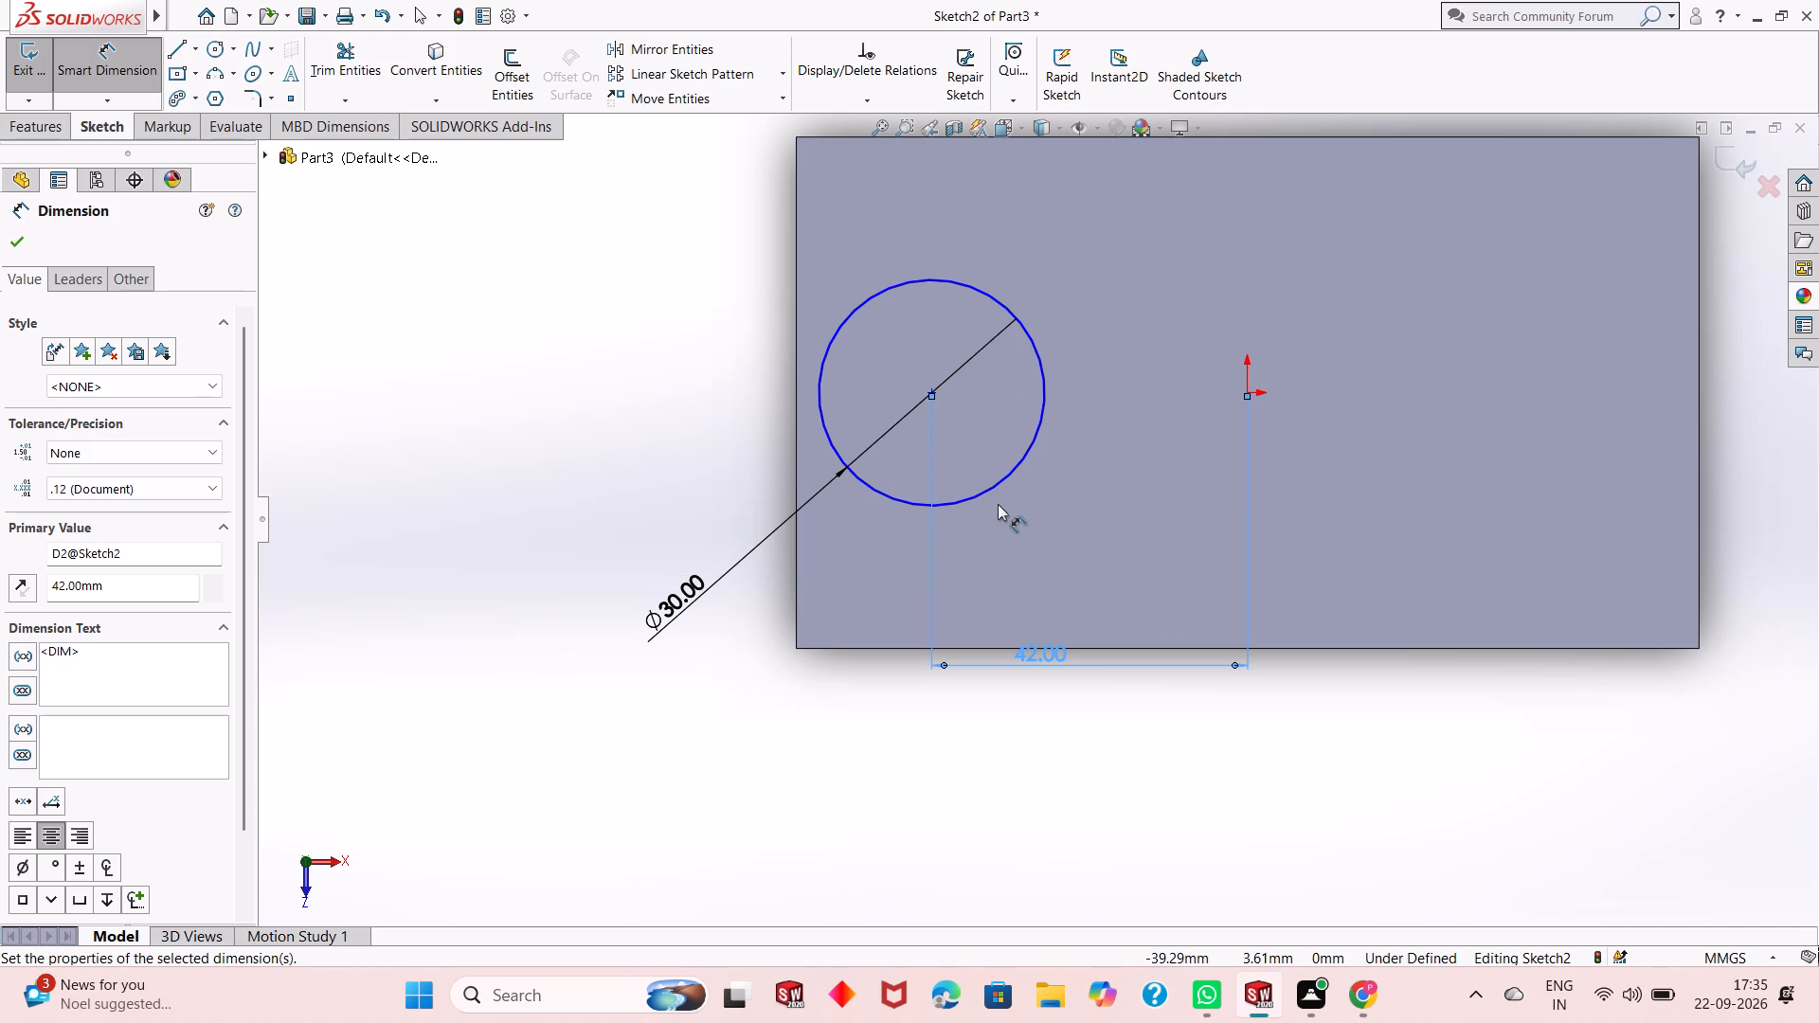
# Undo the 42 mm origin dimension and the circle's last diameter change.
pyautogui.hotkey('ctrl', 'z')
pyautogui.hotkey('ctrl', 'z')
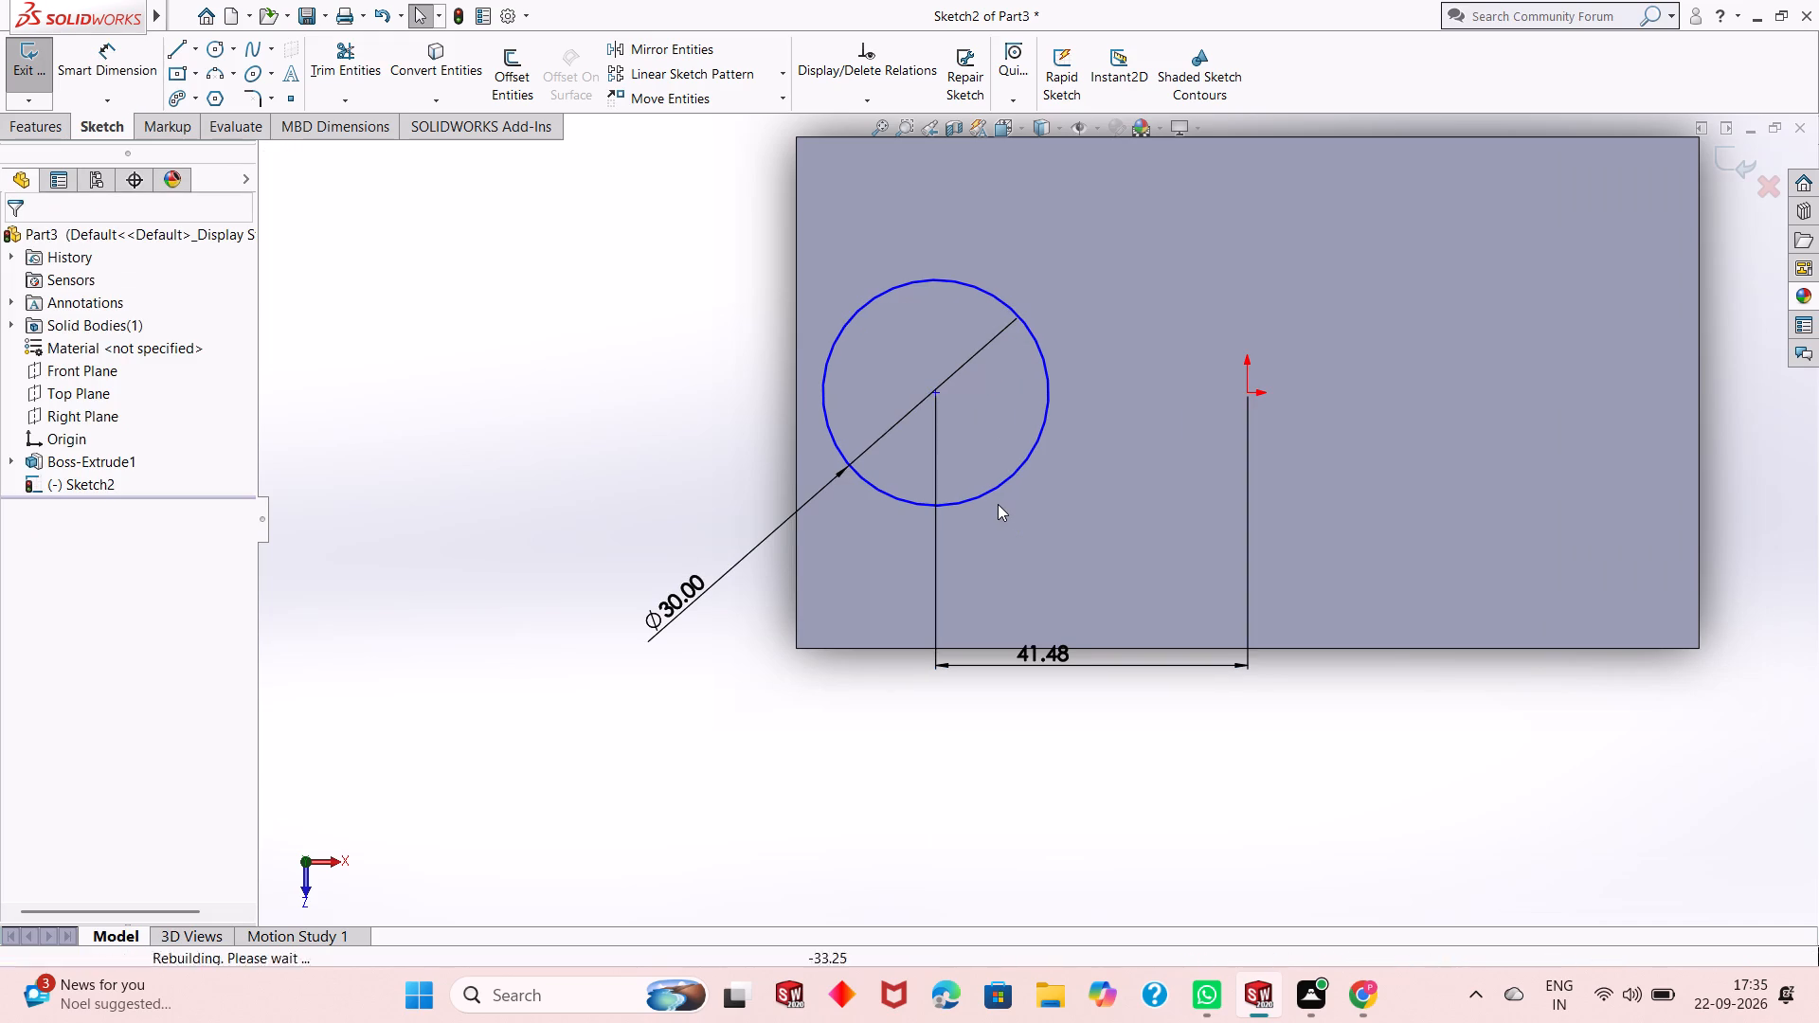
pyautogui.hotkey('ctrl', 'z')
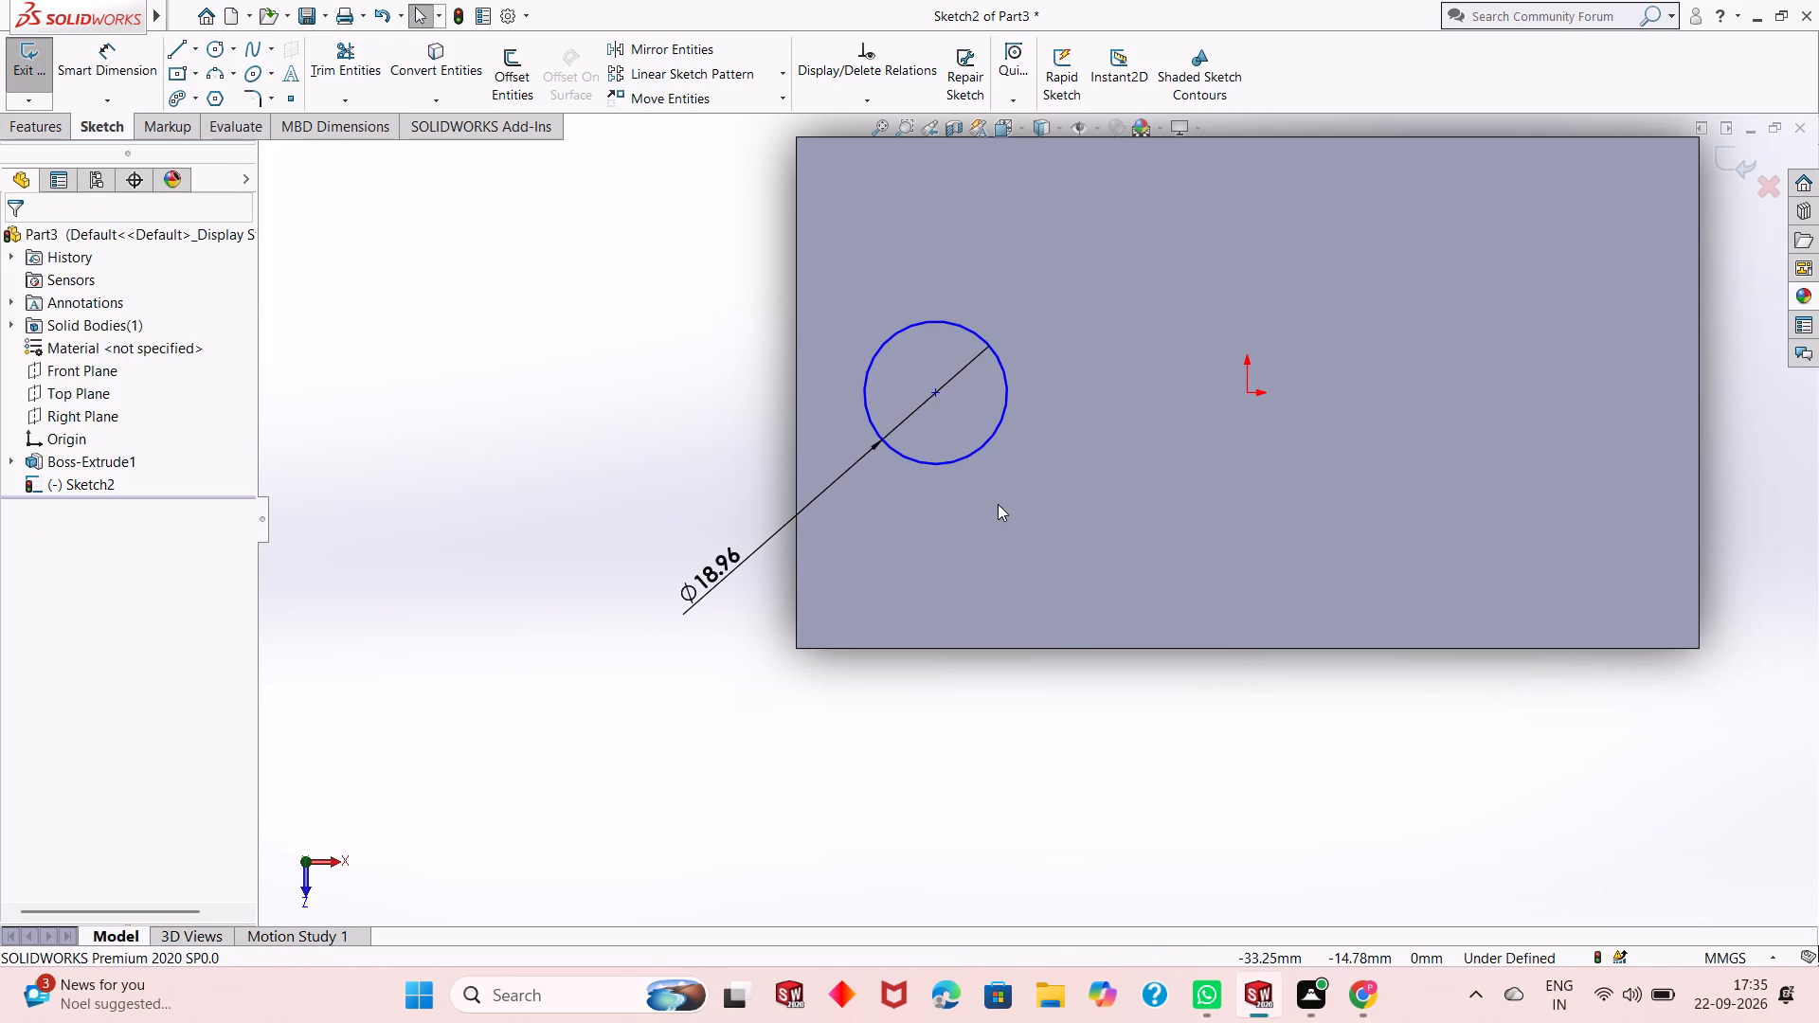
# Set the circle's diameter to 30 mm.
pyautogui.doubleClick(740, 560)
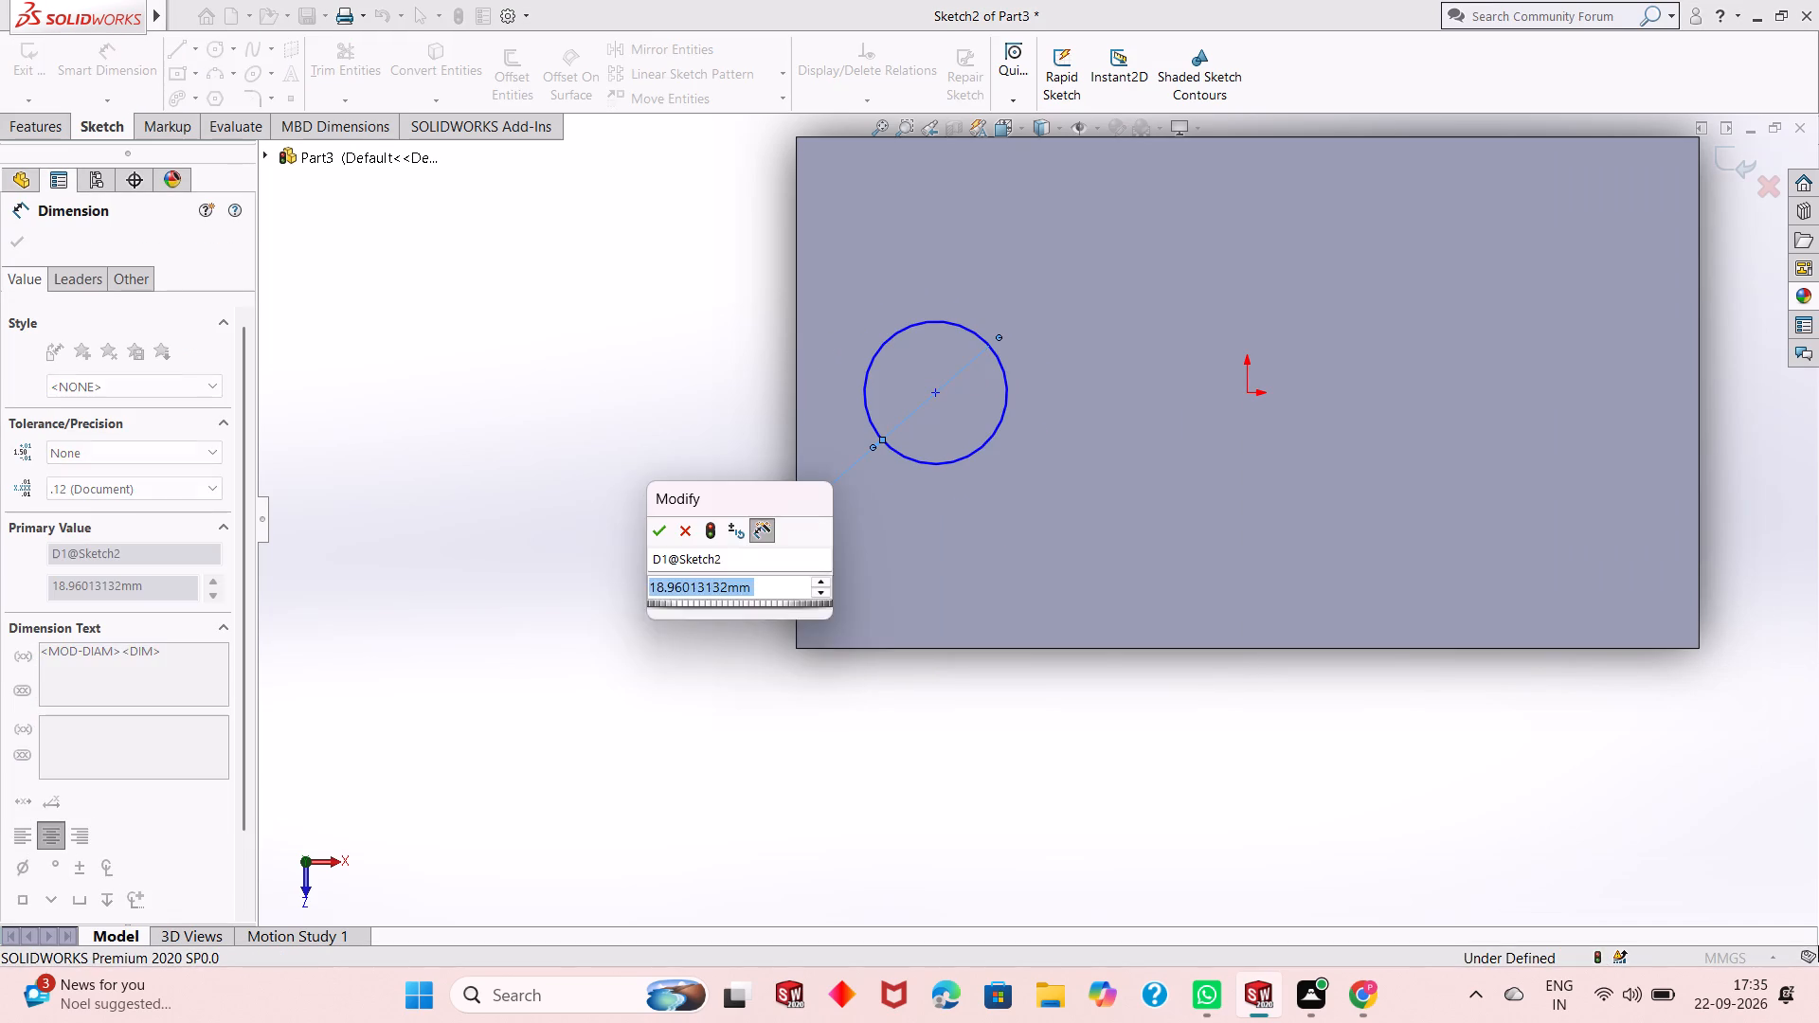
pyautogui.write('30')
pyautogui.press('Return')
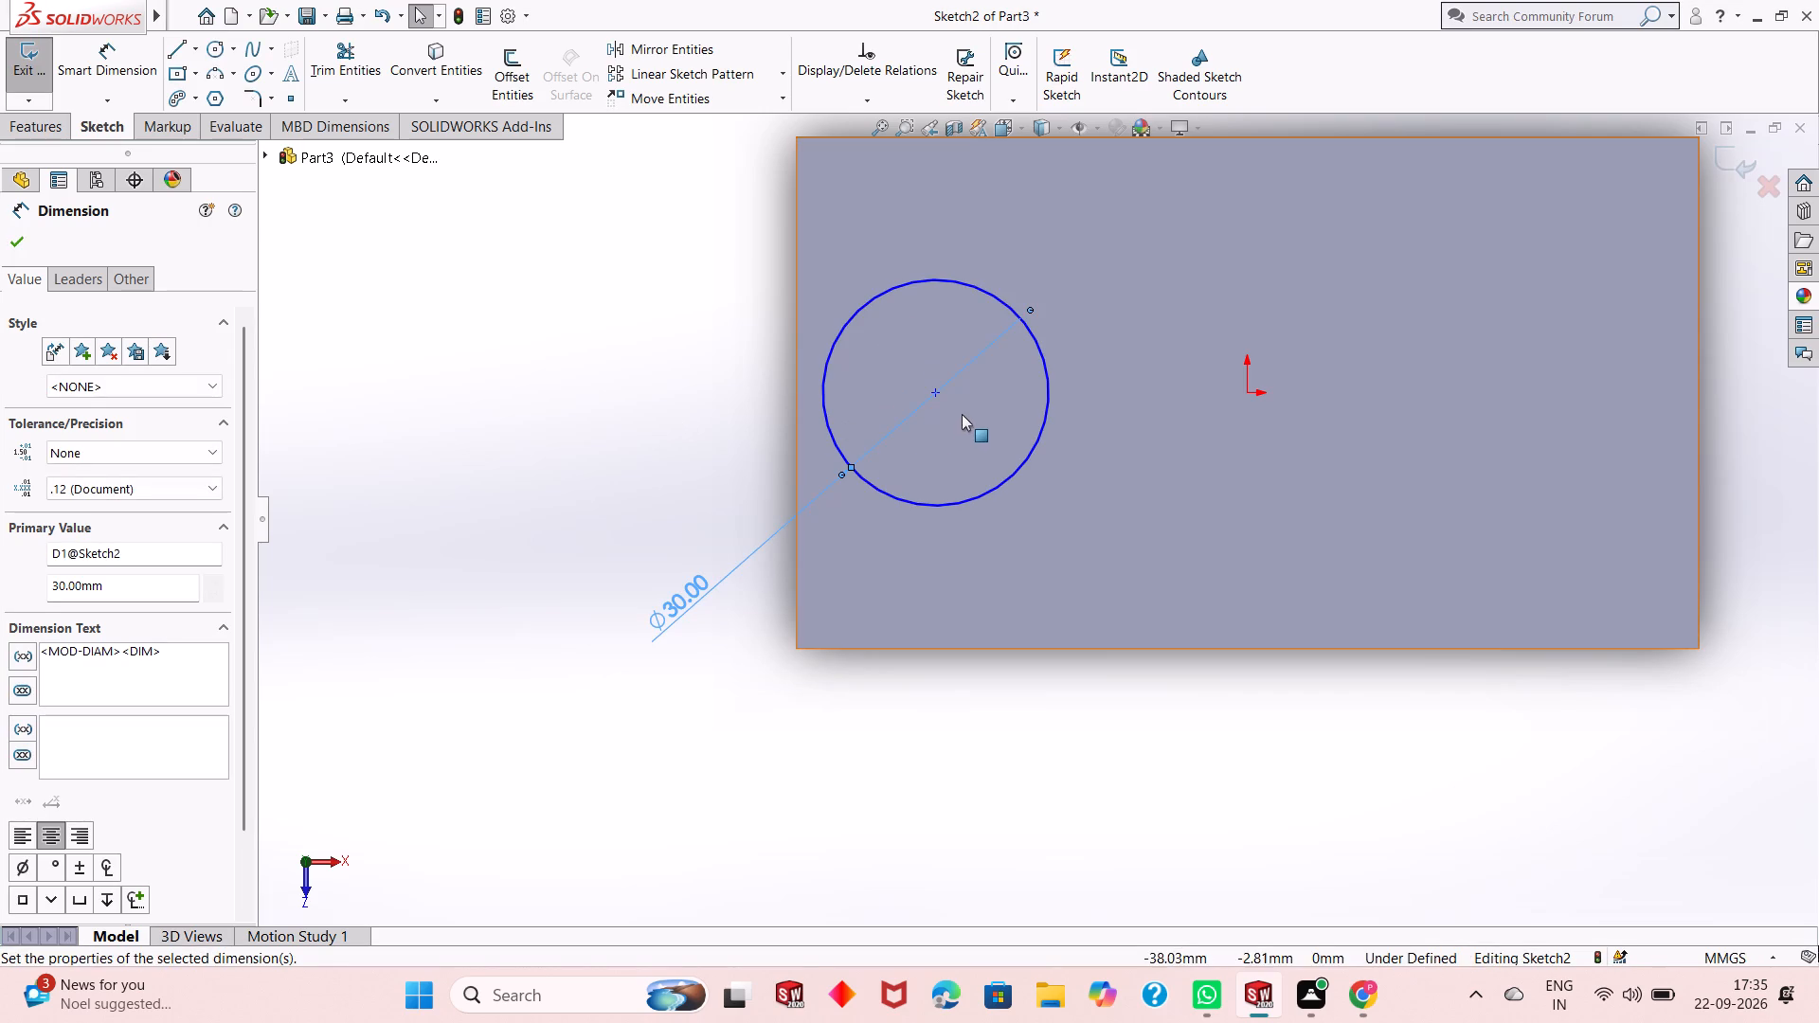
# Dimension the horizontal distance from the circle's centre to the lower-right corner of the block's top face to 93 mm.
pyautogui.click(937, 396)
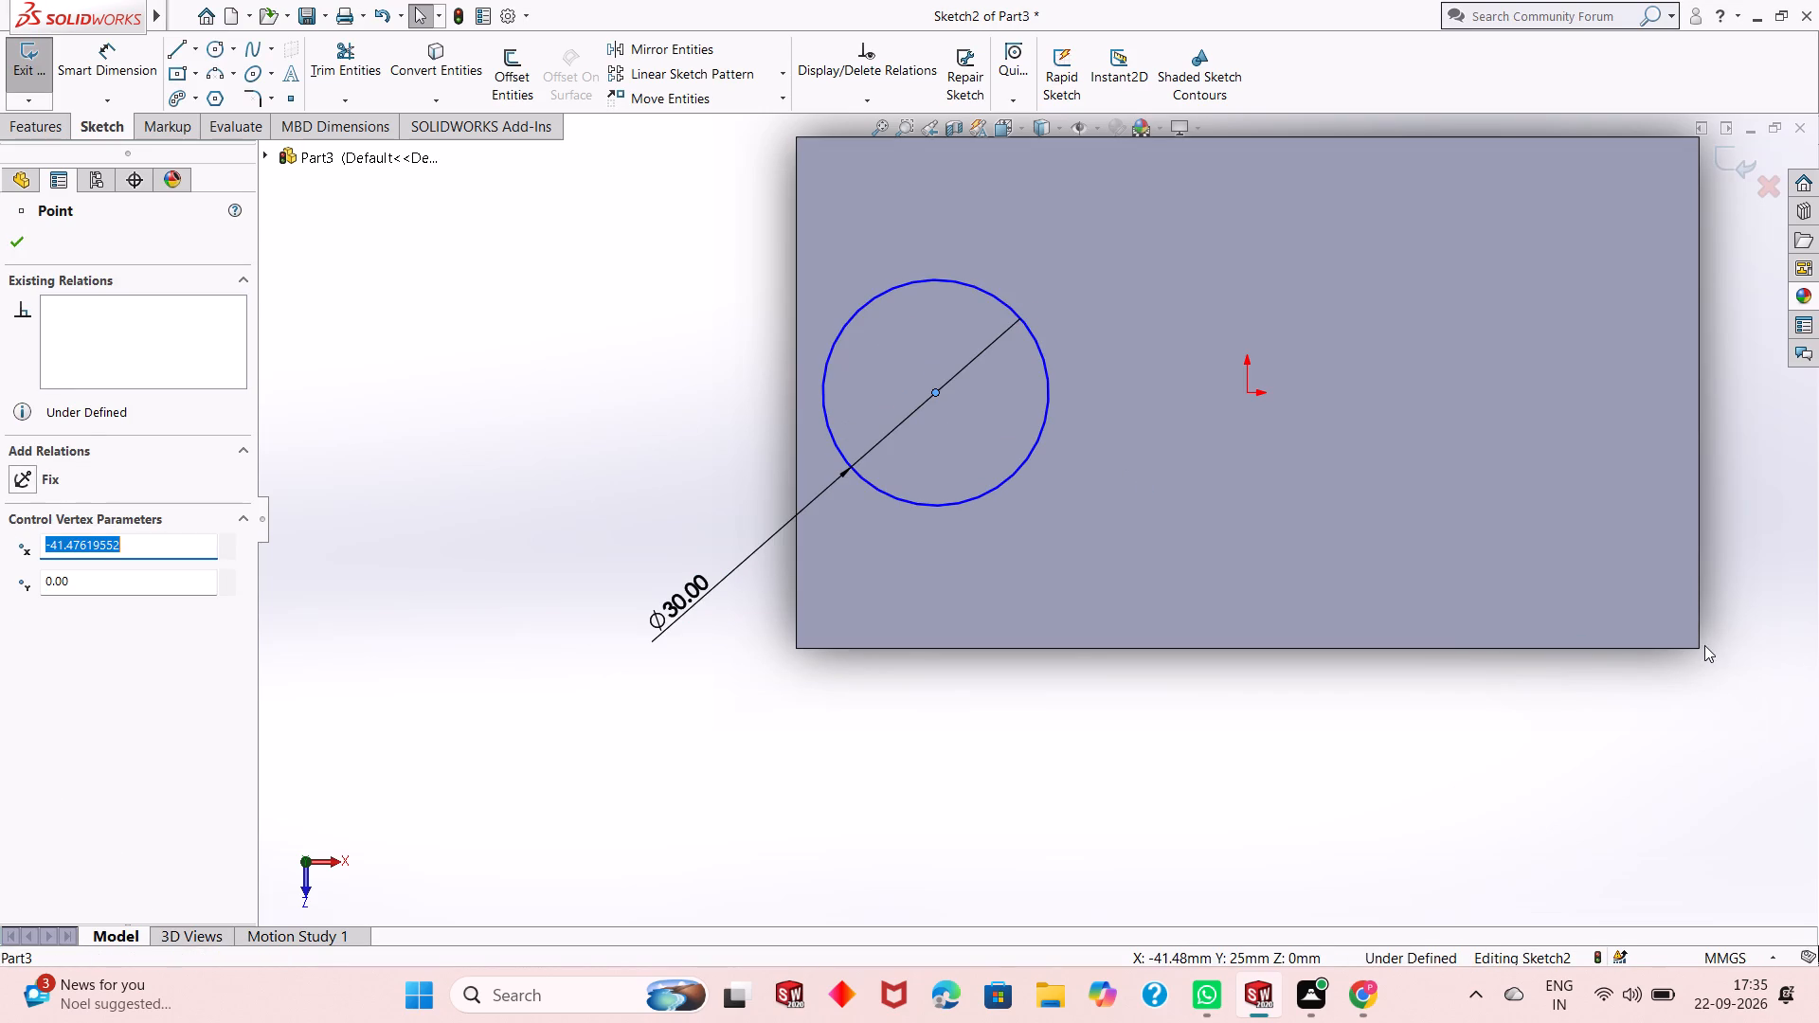
pyautogui.click(1702, 650)
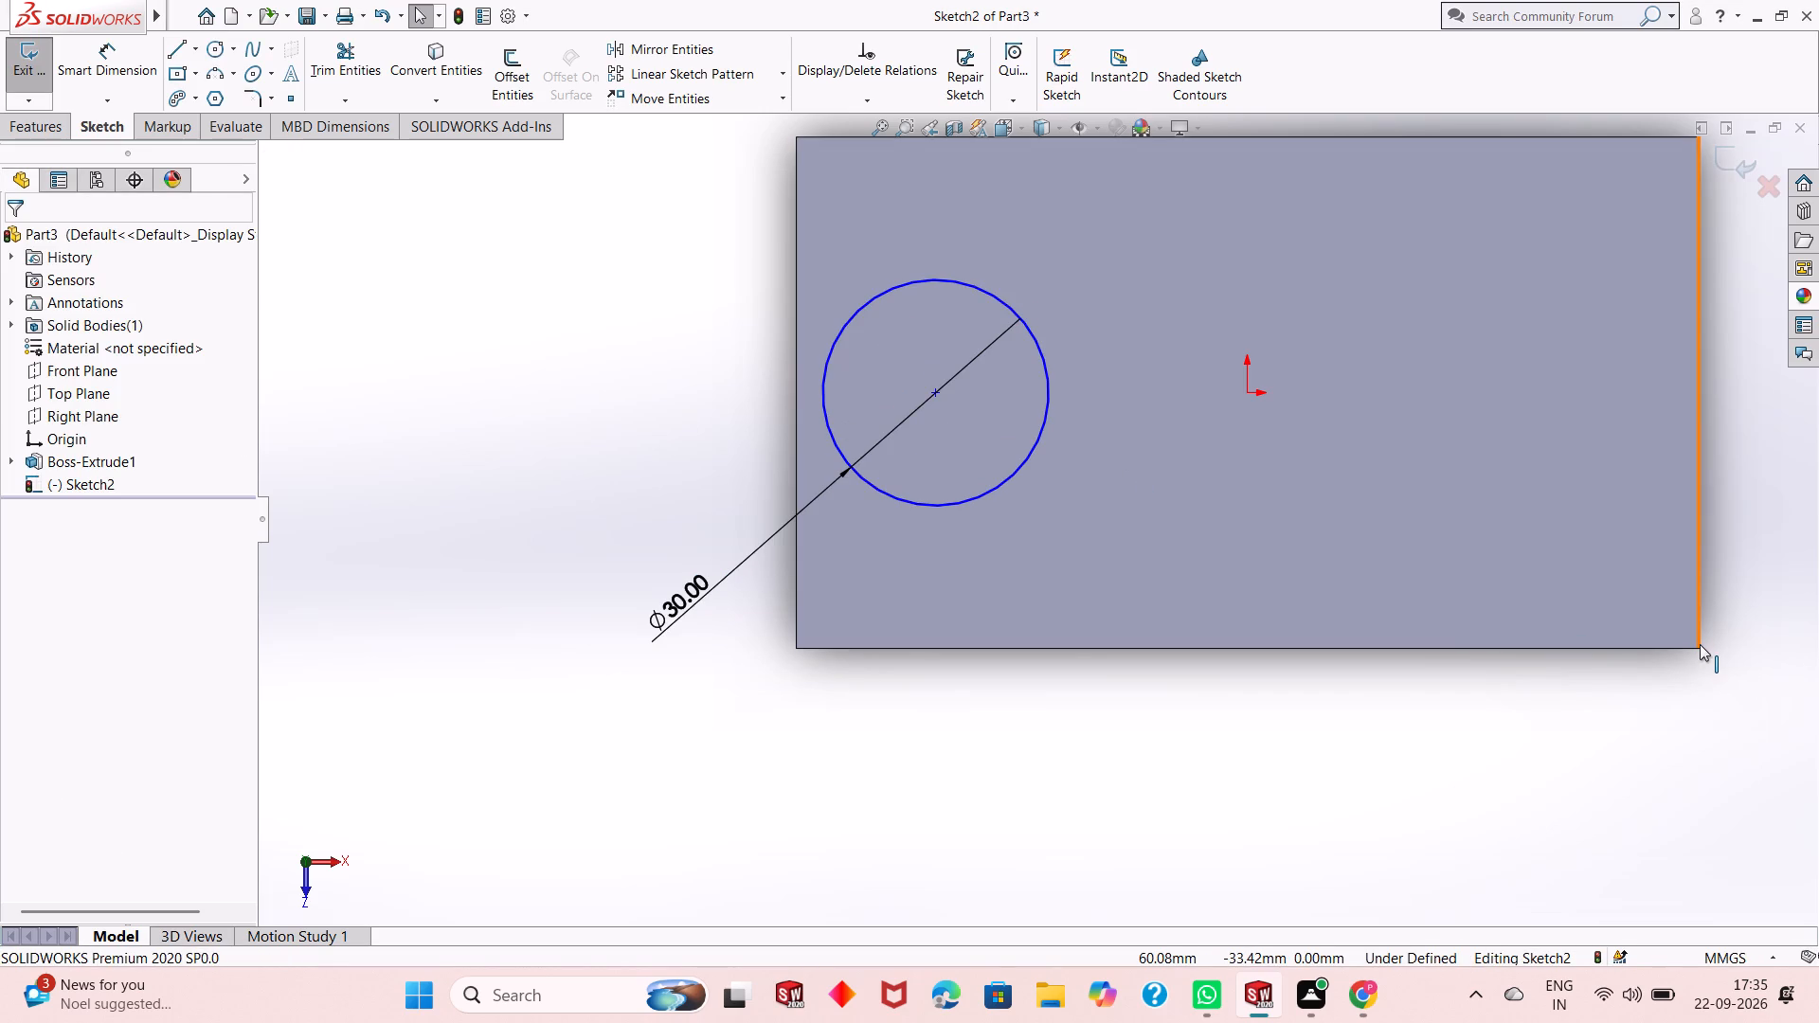
pyautogui.click(1699, 650)
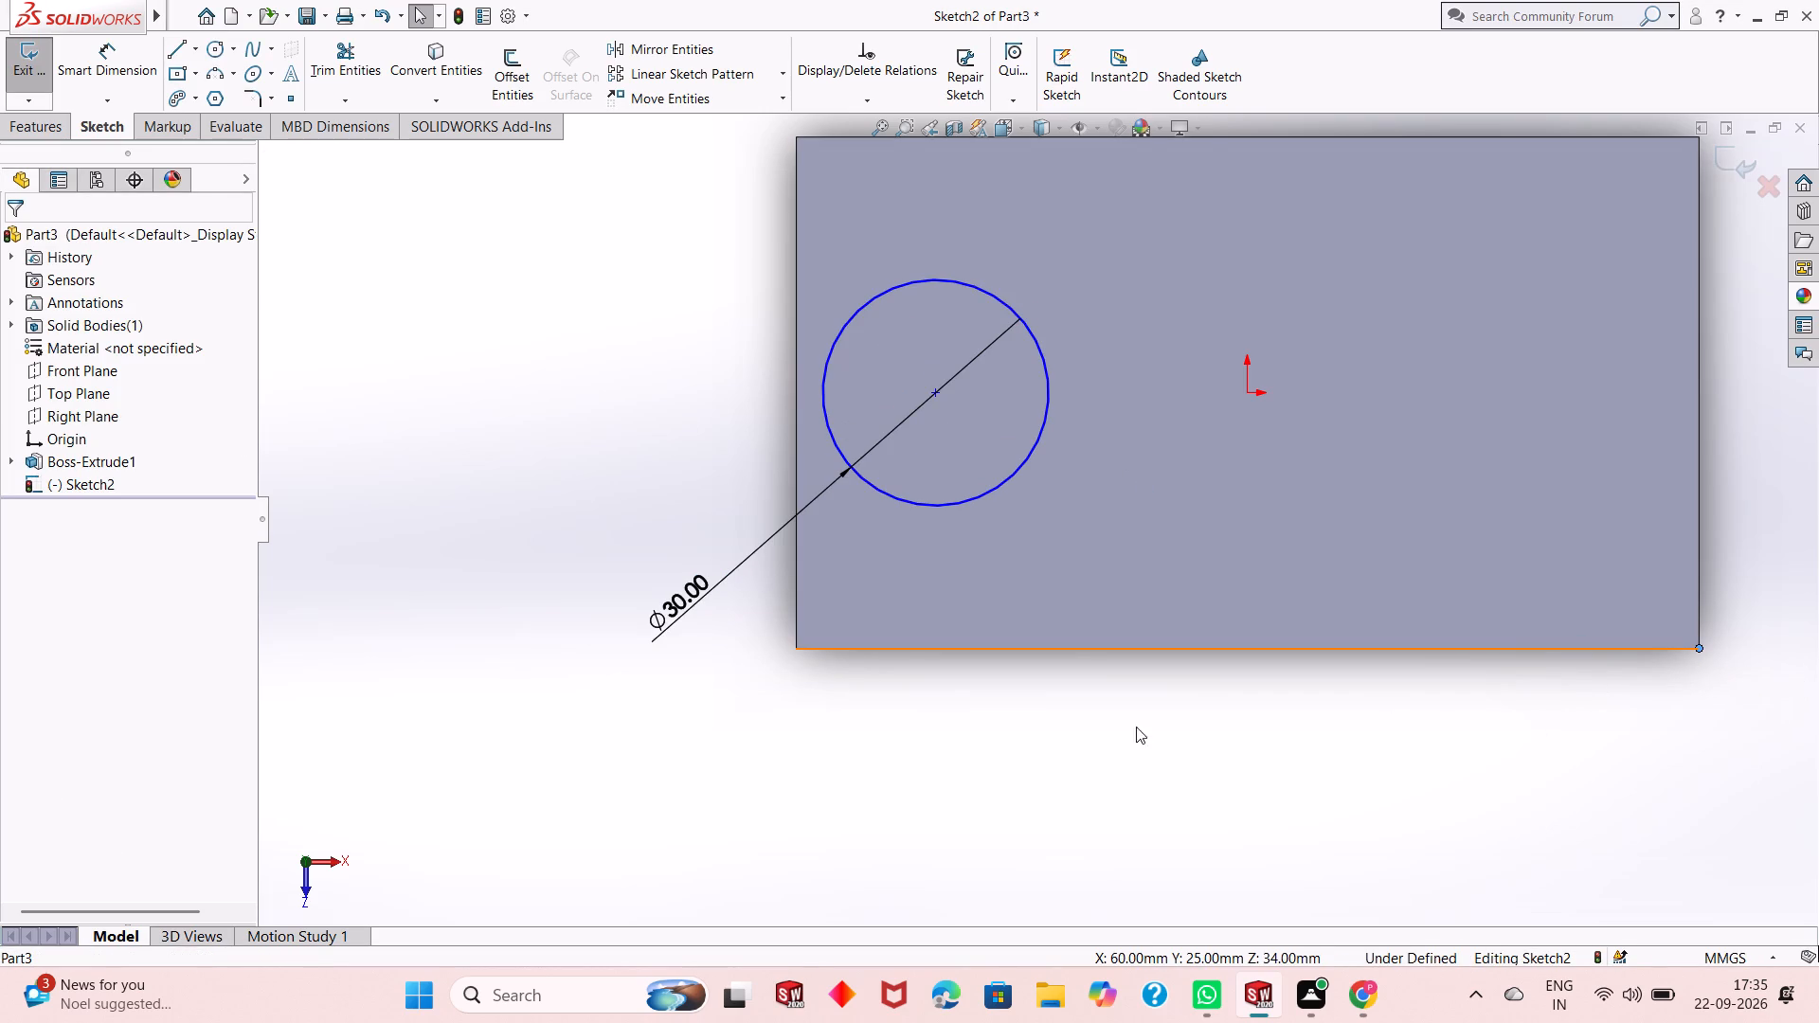
pyautogui.click(118, 68)
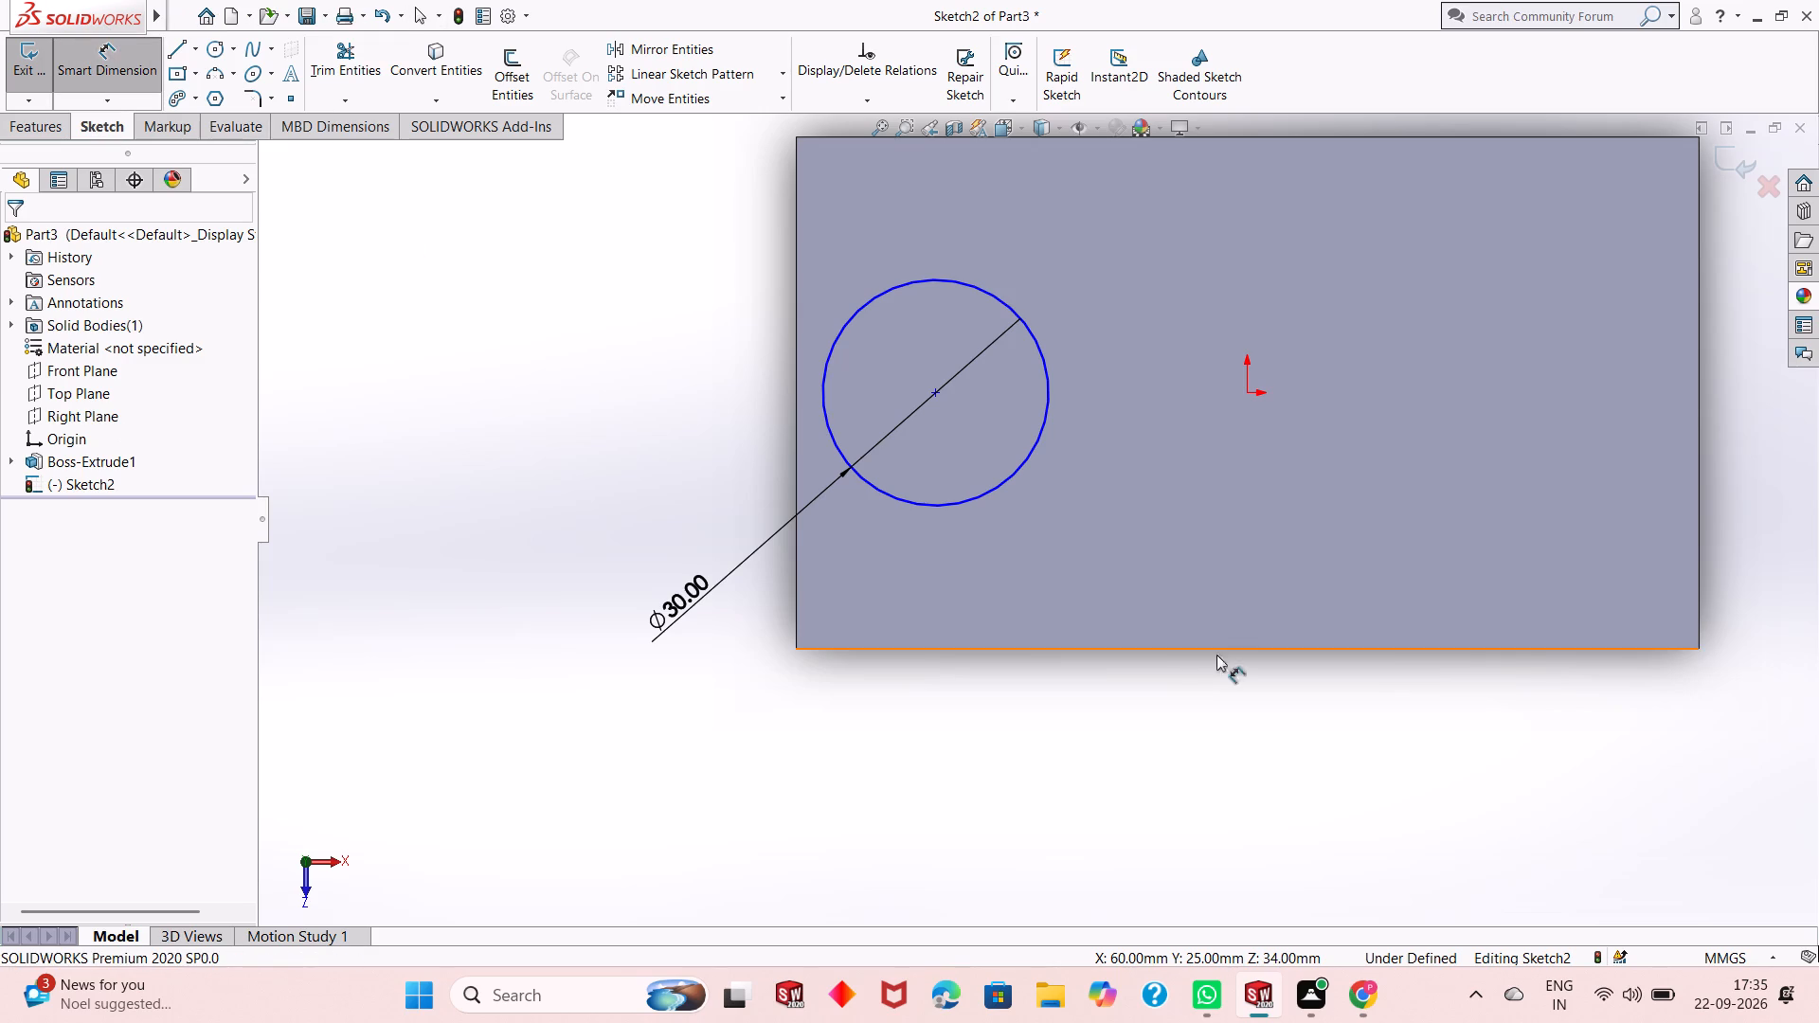
pyautogui.click(936, 393)
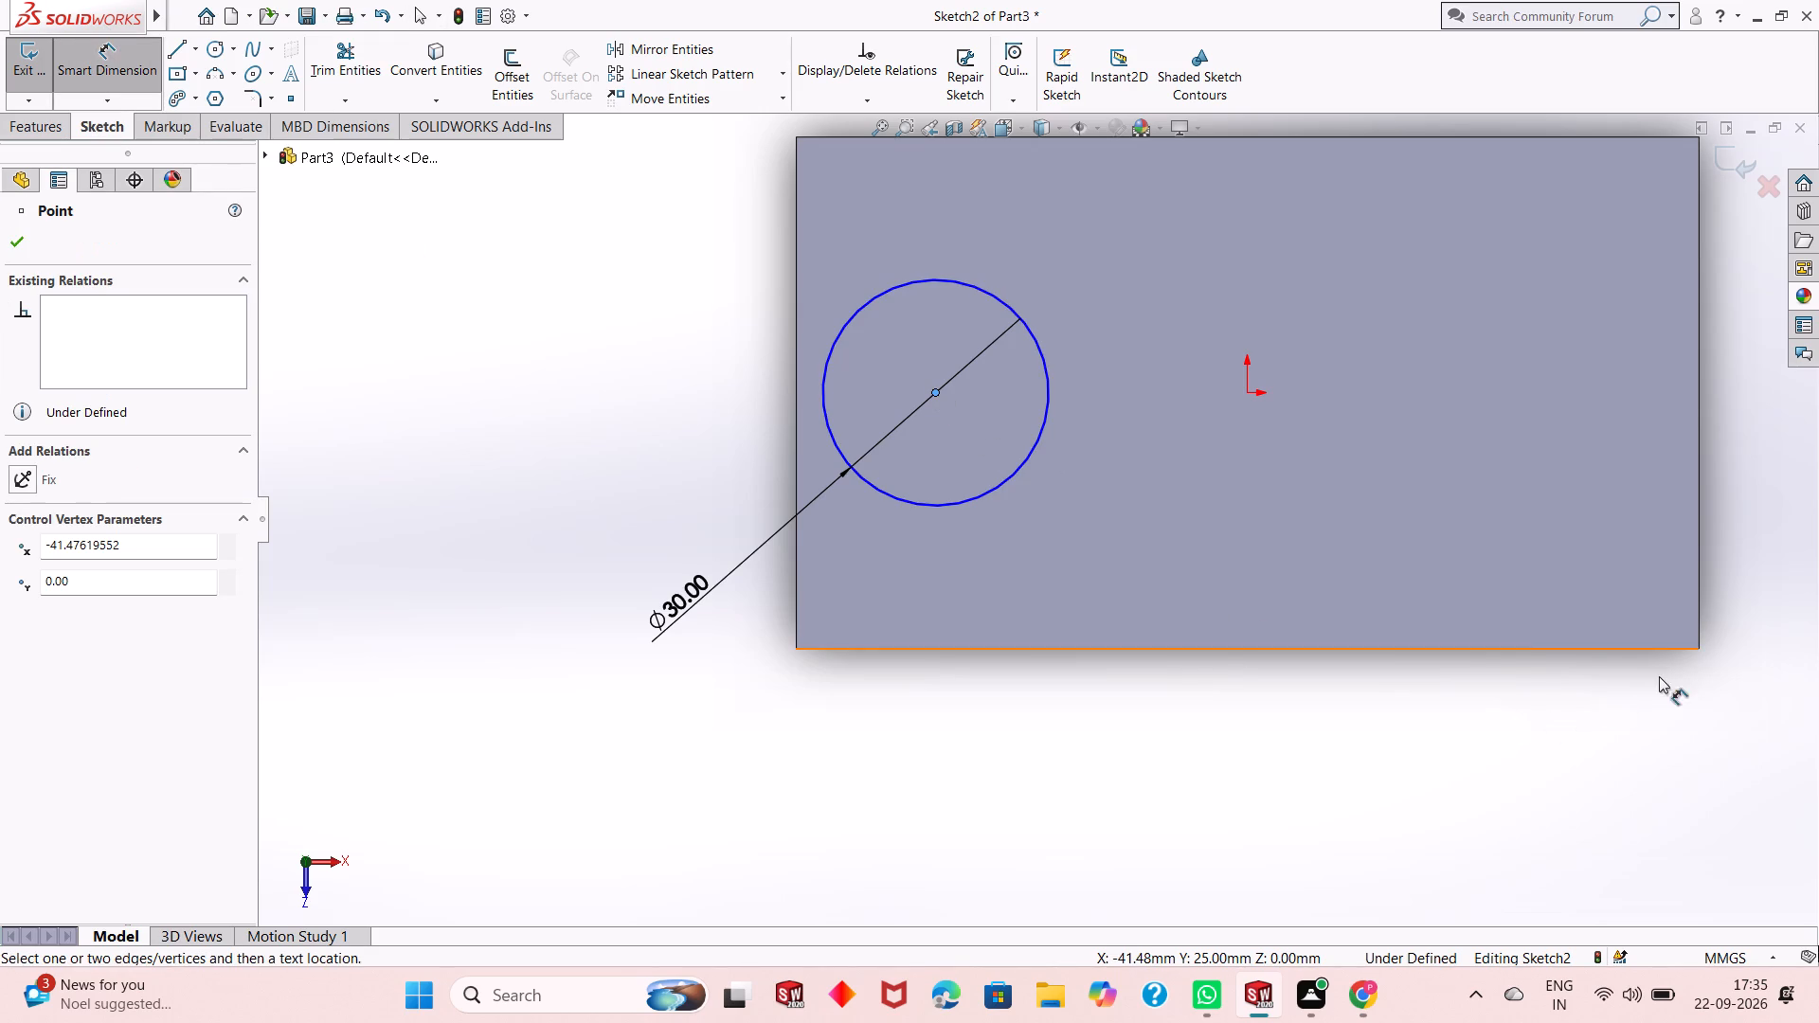
pyautogui.click(1698, 646)
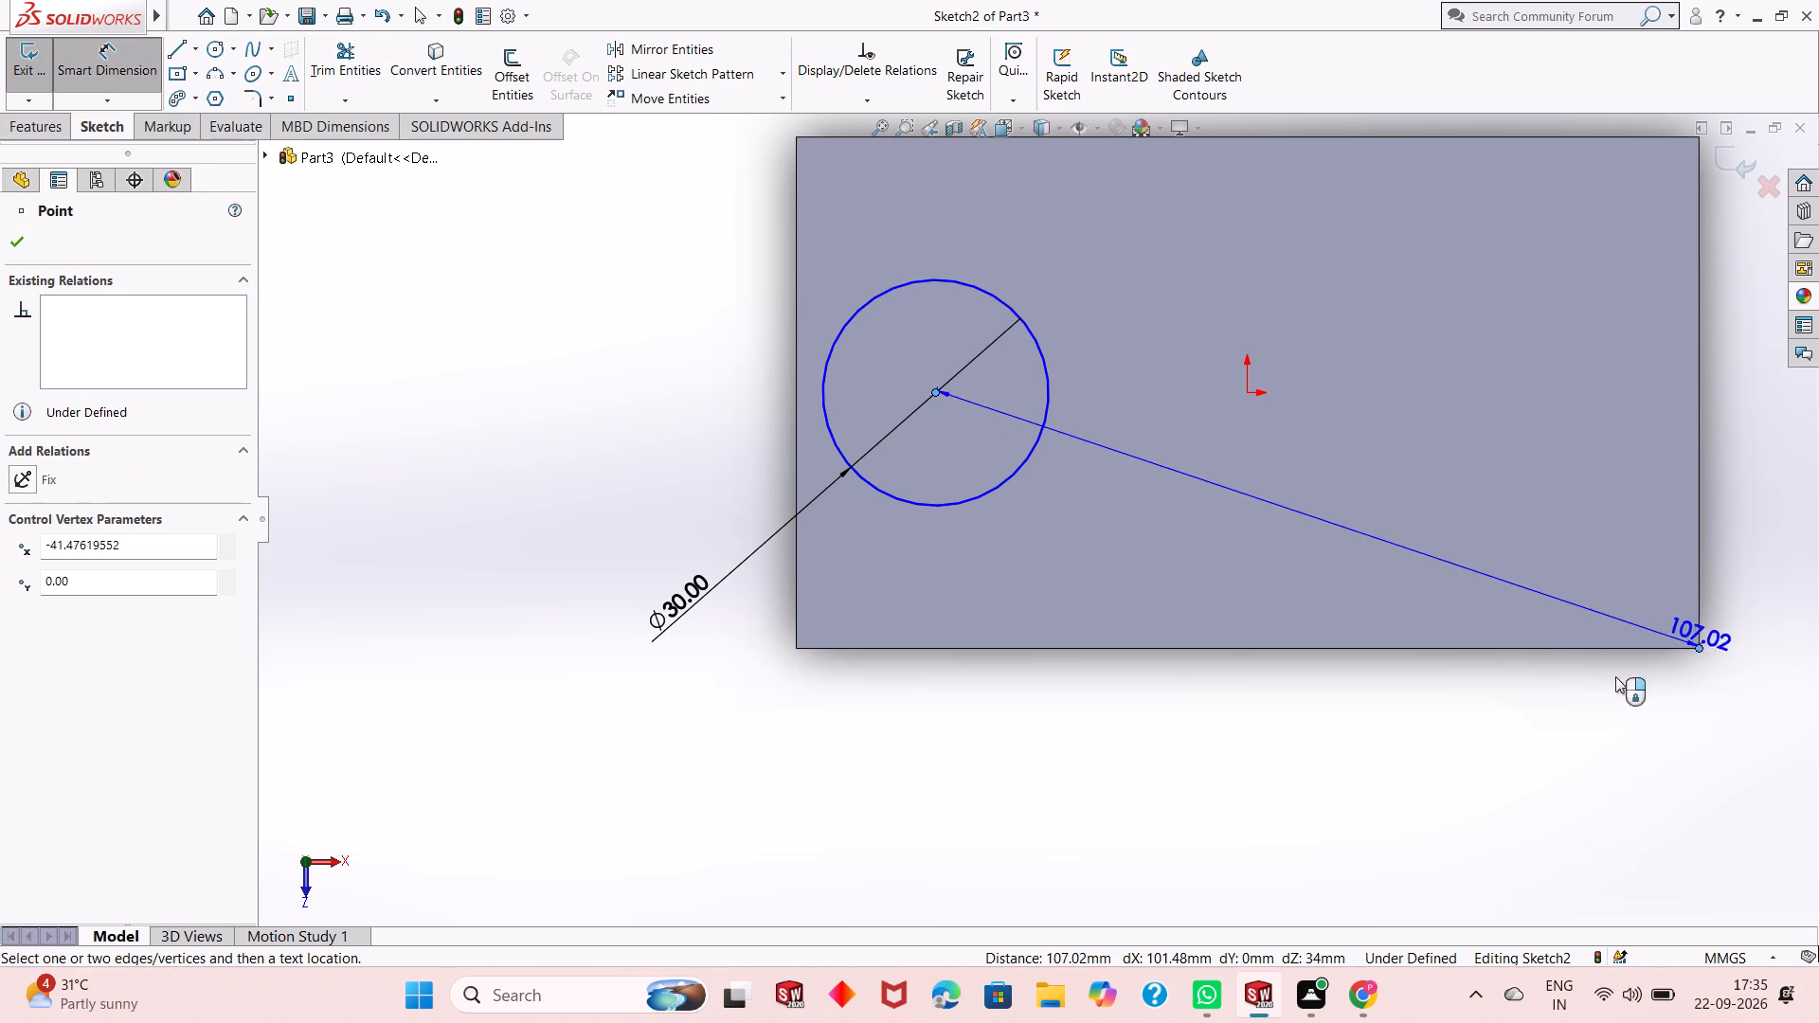
pyautogui.click(1453, 757)
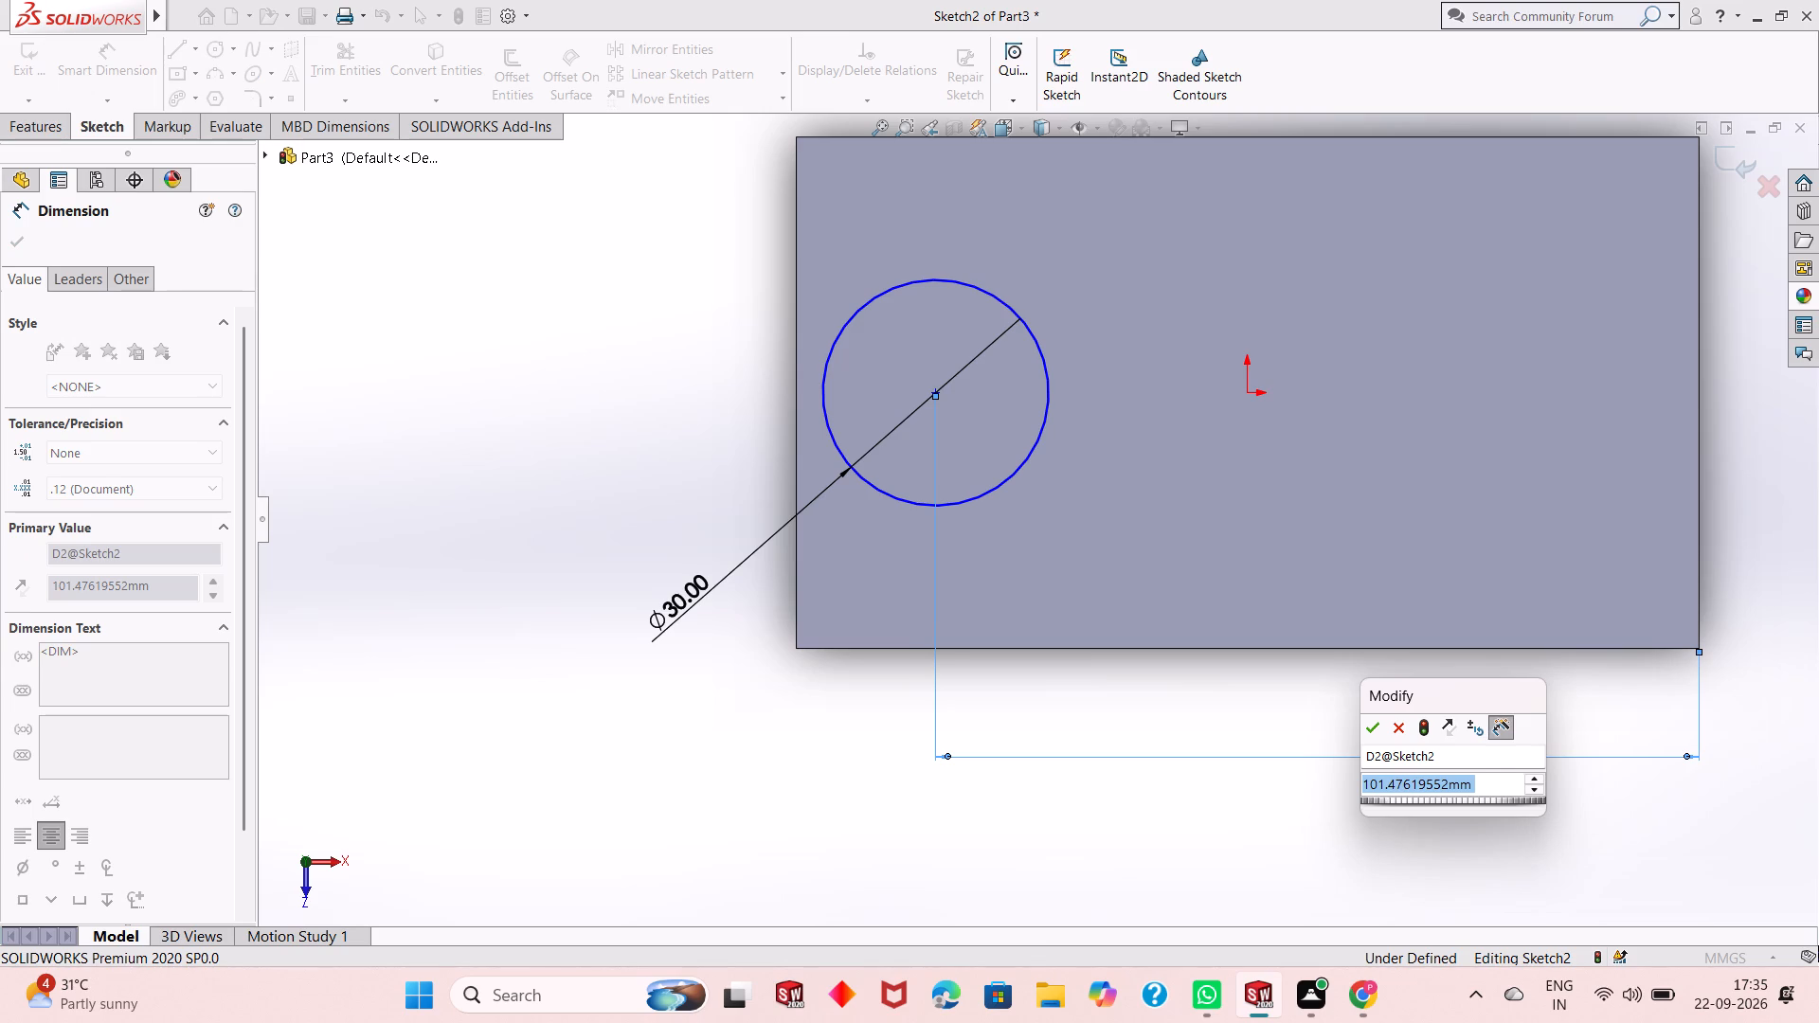
pyautogui.write('93')
pyautogui.press('Return')
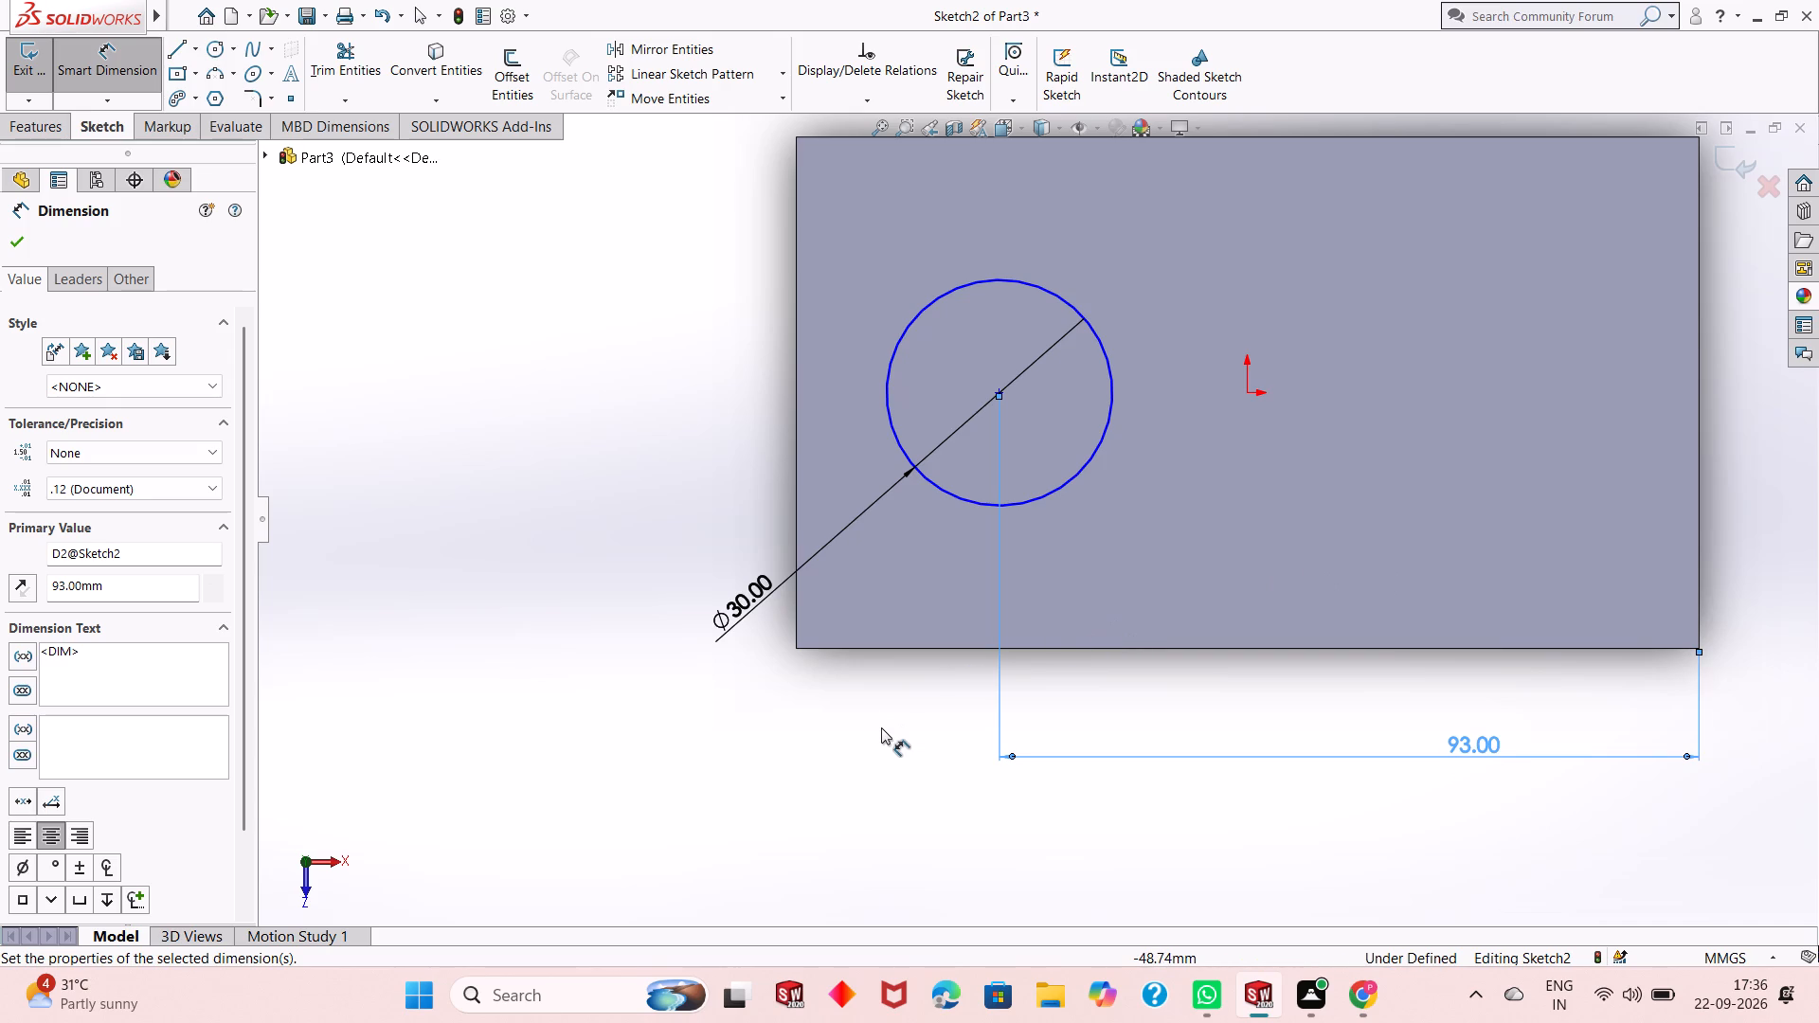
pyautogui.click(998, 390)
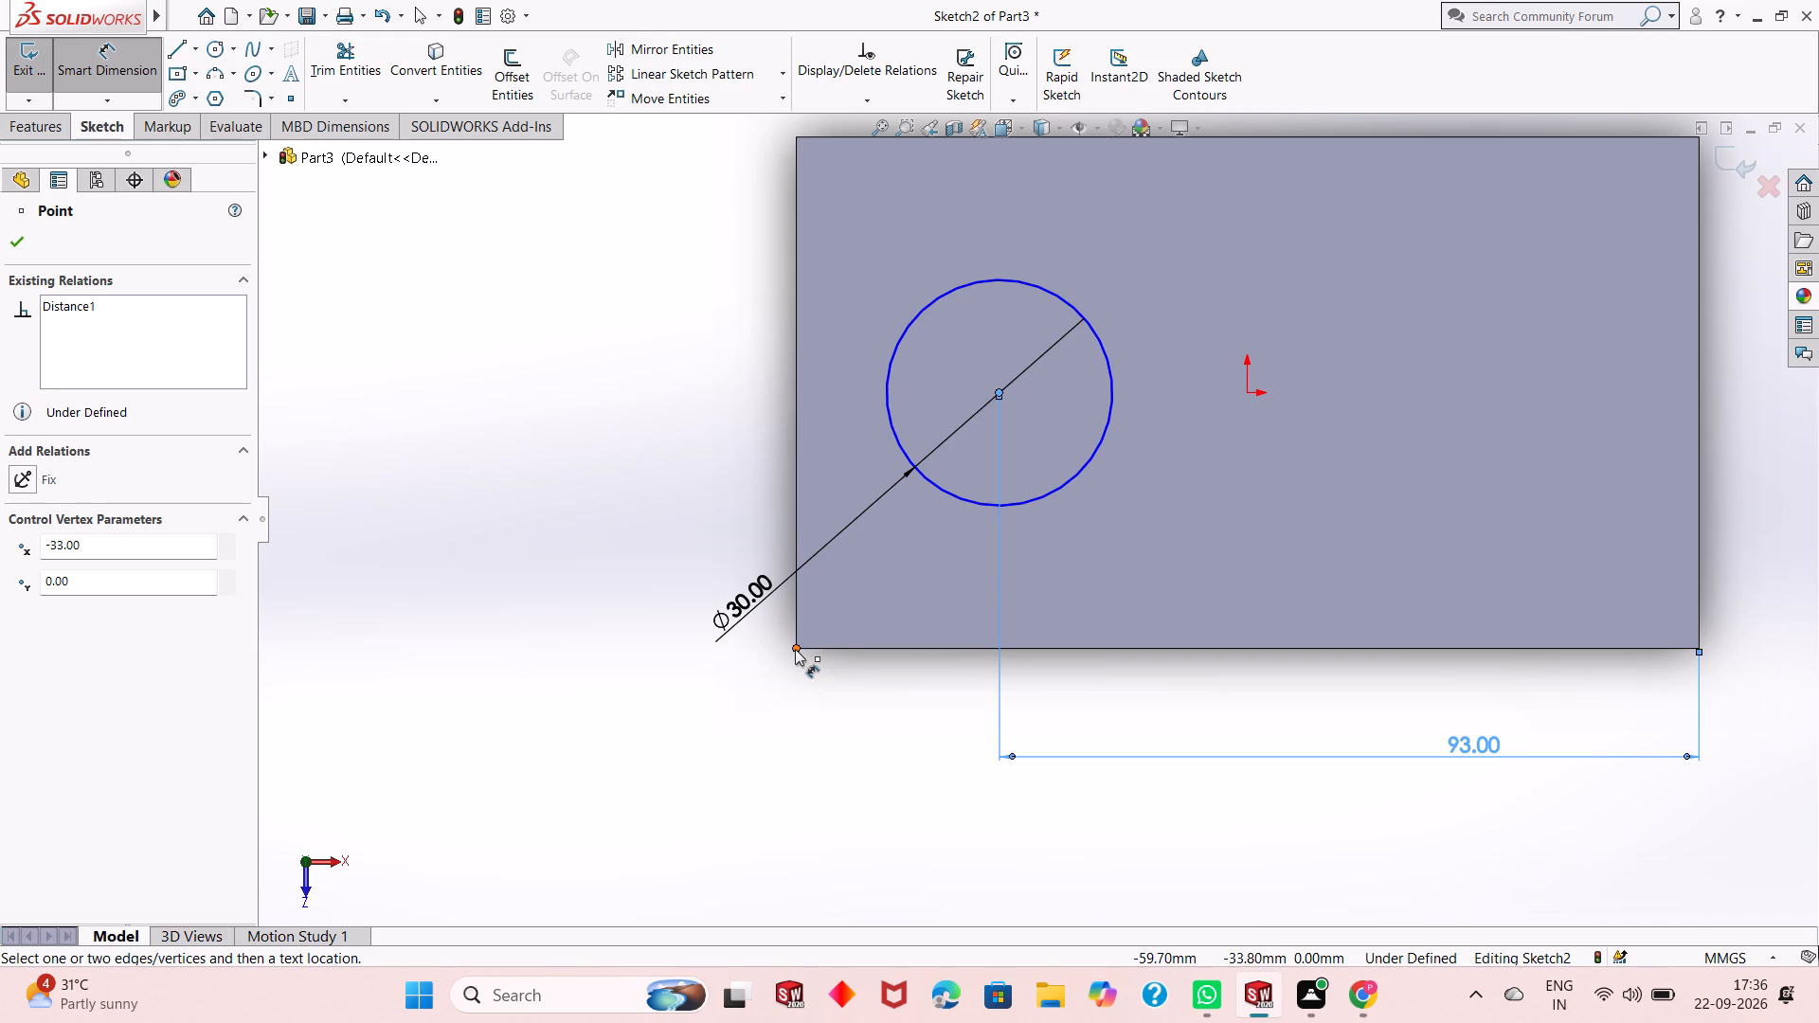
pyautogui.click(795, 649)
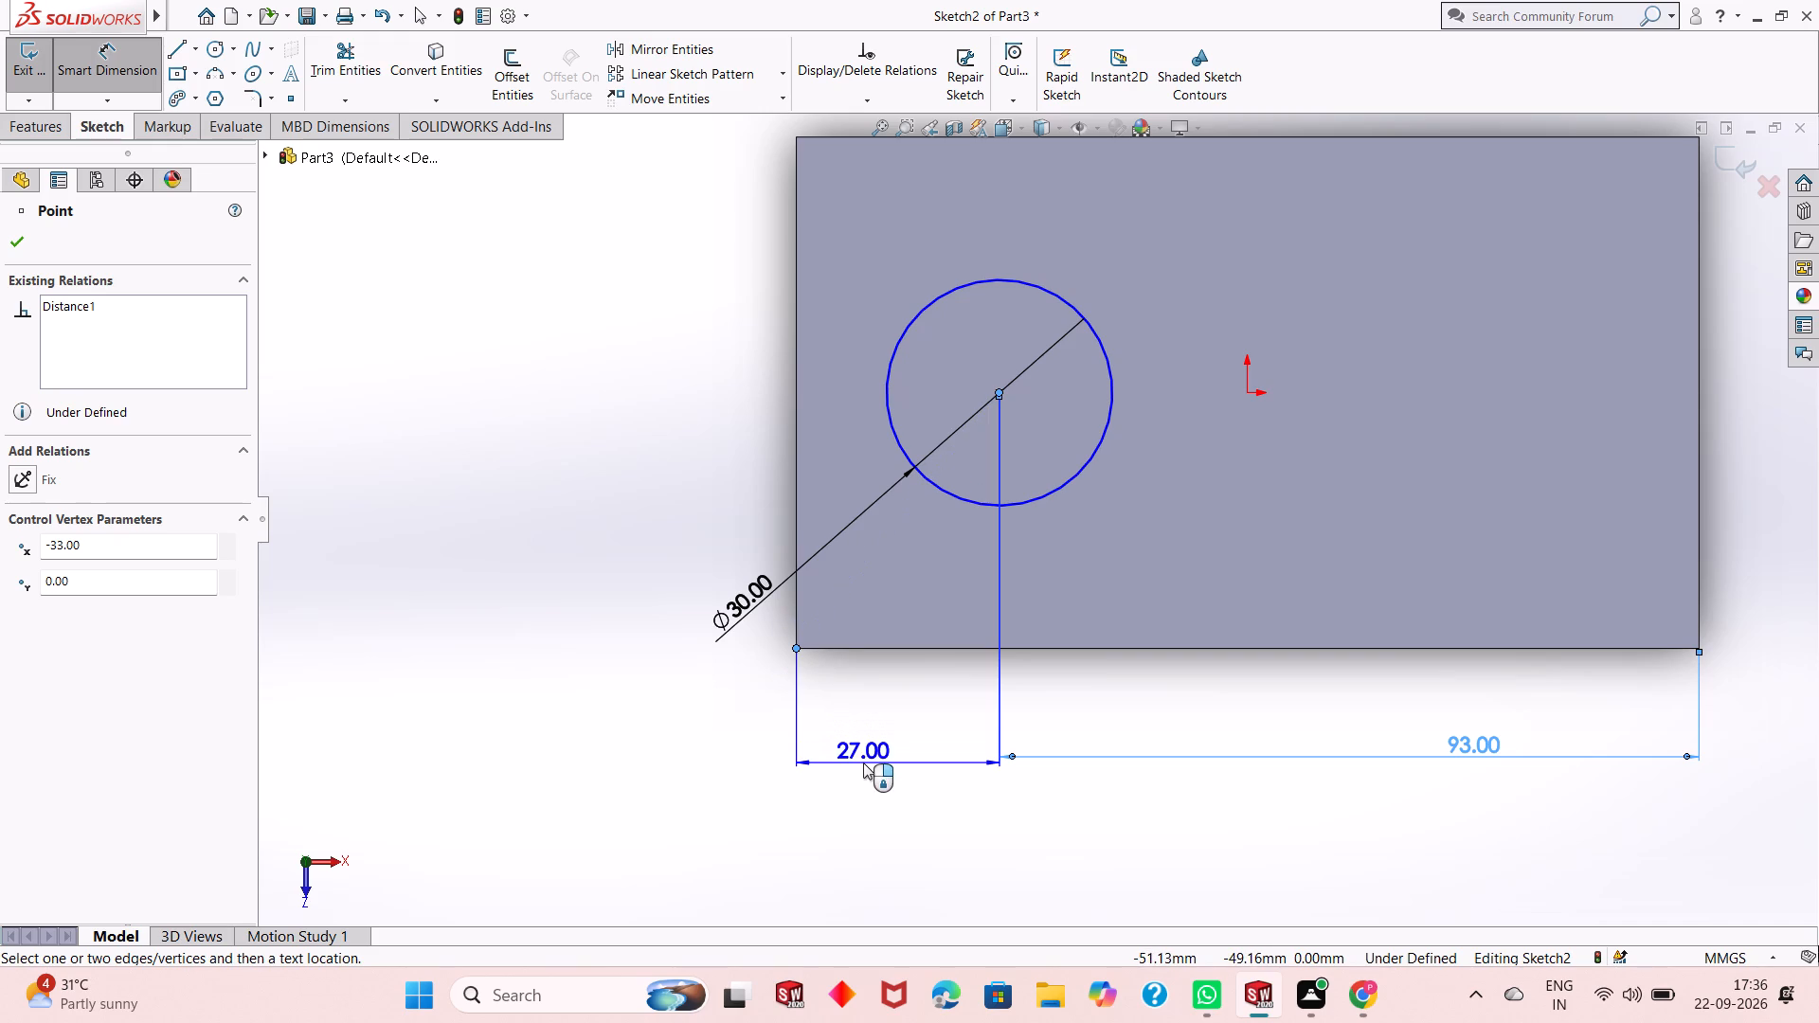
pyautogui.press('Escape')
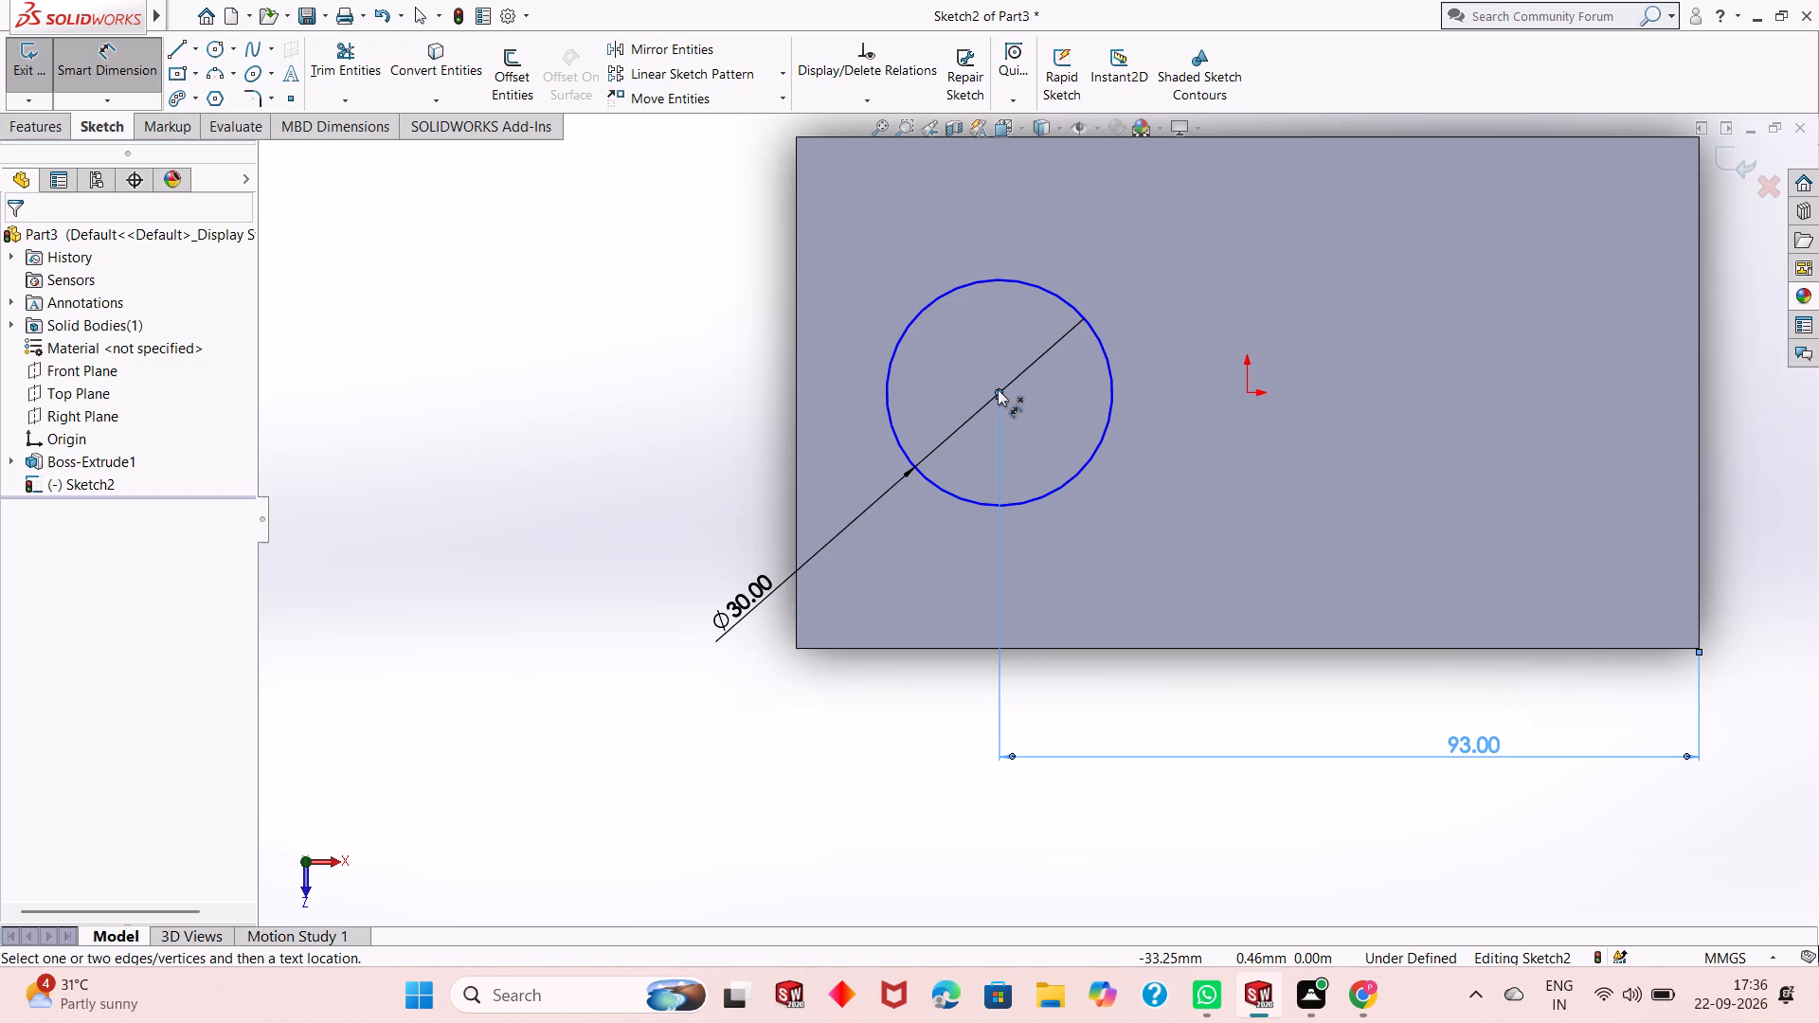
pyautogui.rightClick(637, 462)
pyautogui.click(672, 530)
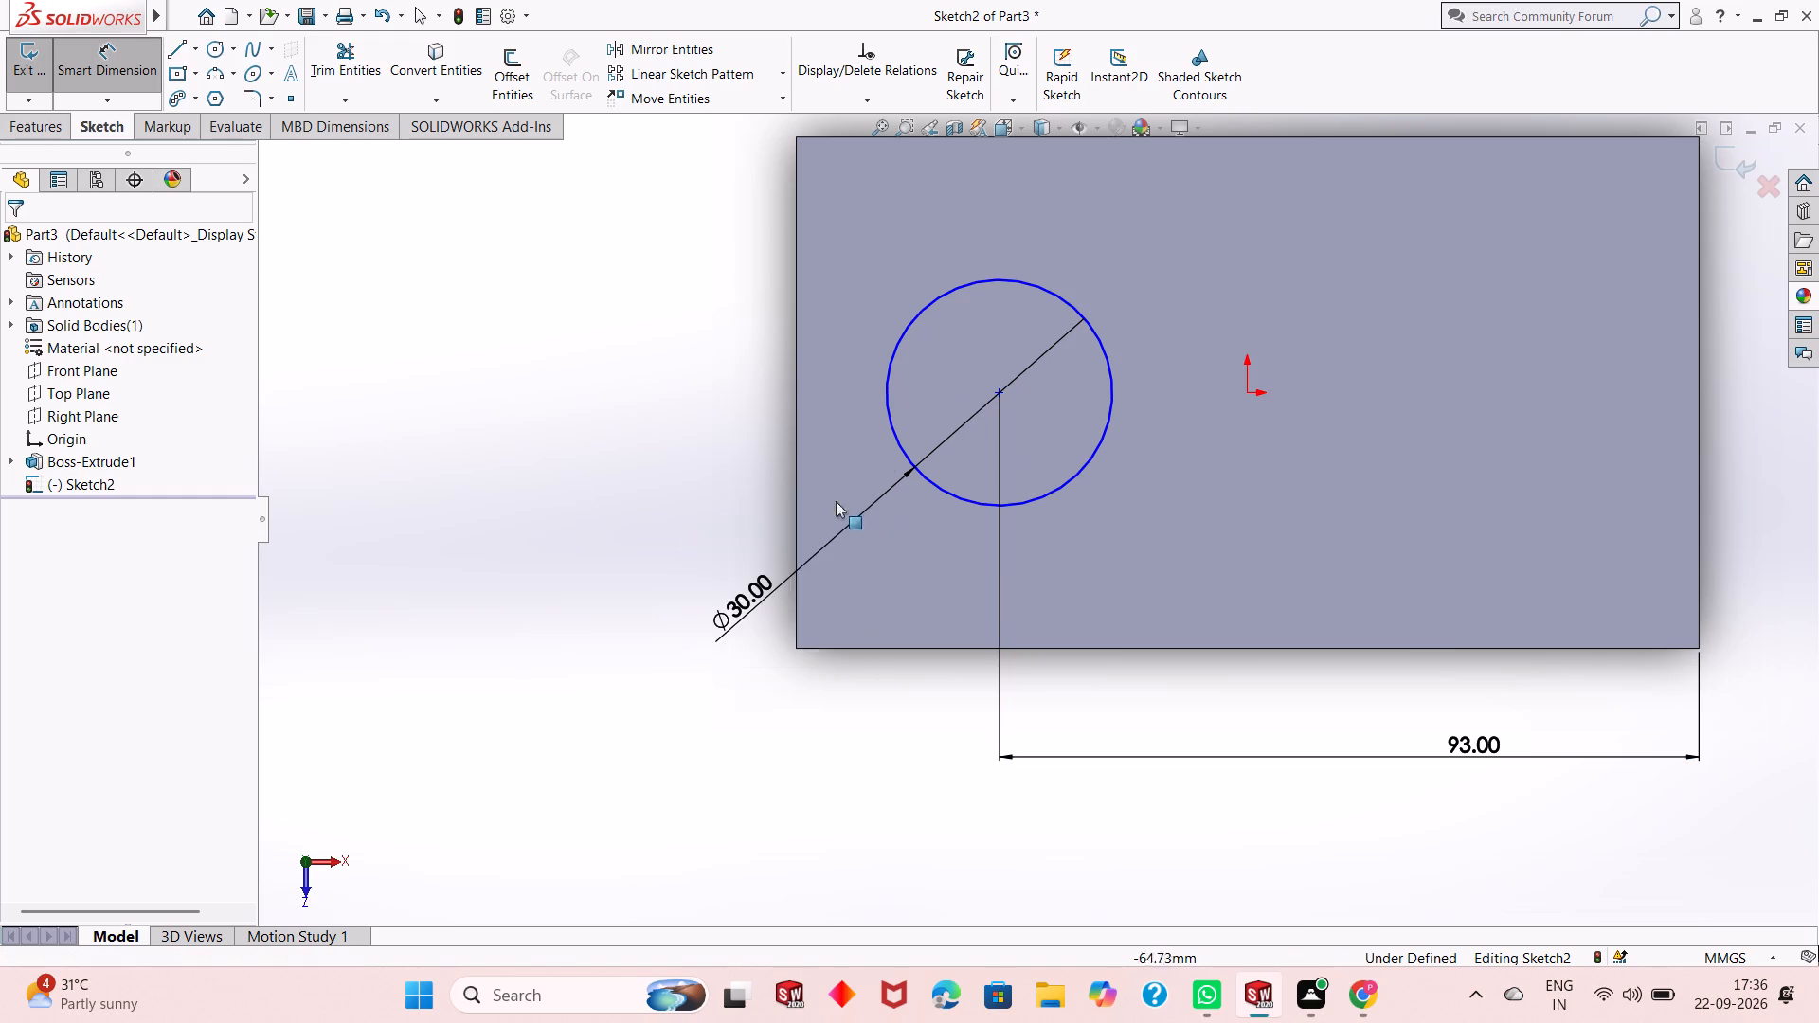
# Dimension the vertical distance from the circle's centre to the lower-left corner of the block's top face at 34 mm.
pyautogui.middleClick(1096, 494)
pyautogui.scroll(1, 1100, 450)
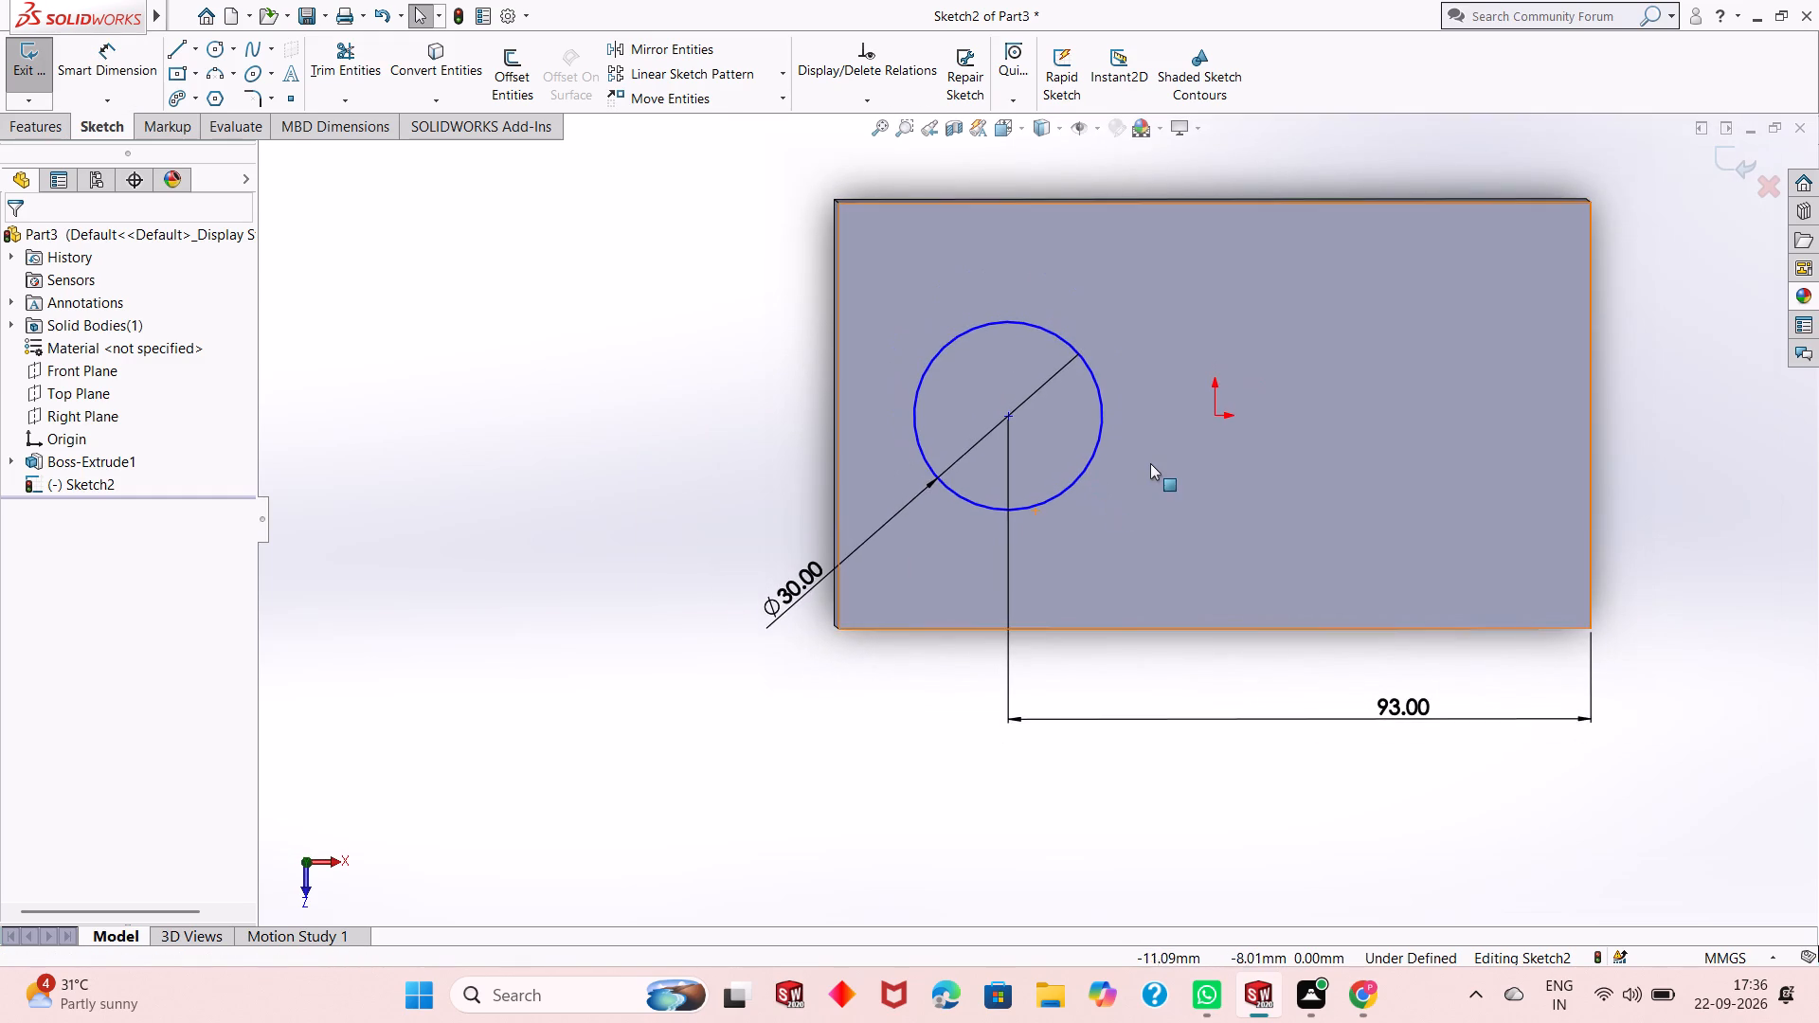
pyautogui.scroll(-2, 1157, 453)
pyautogui.scroll(1, 1157, 453)
pyautogui.scroll(-1, 1153, 361)
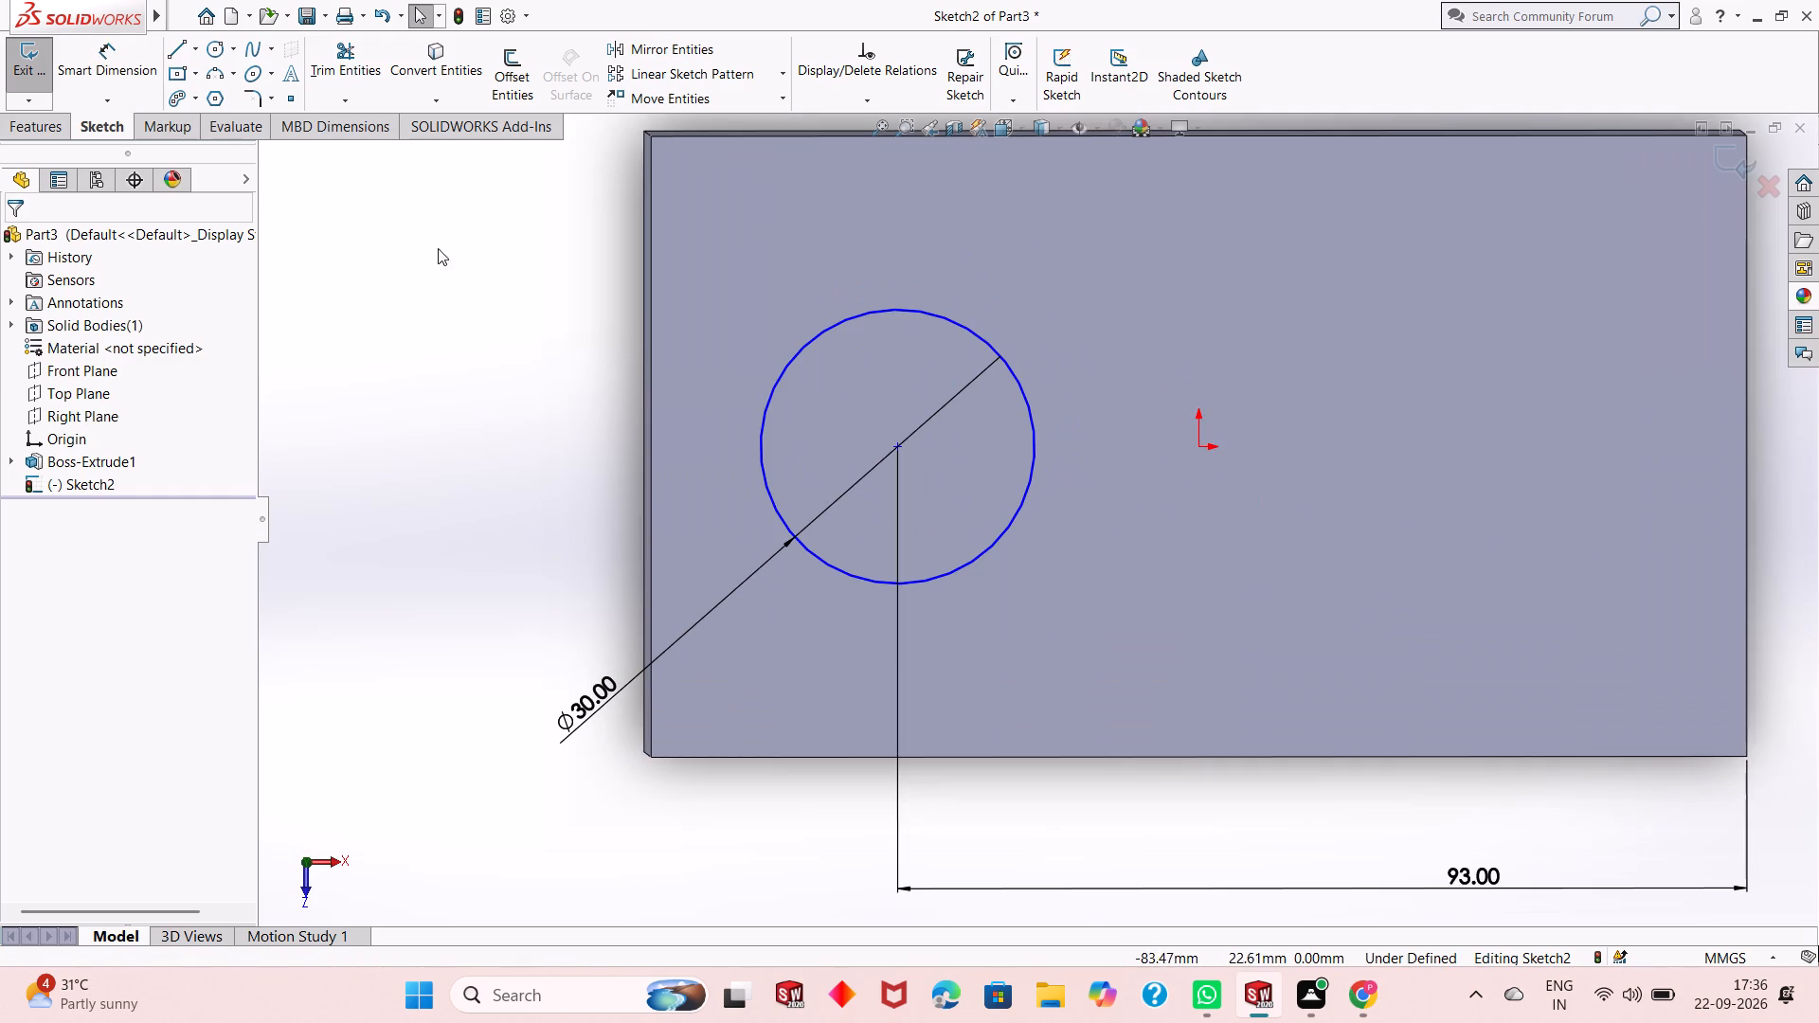
pyautogui.click(127, 68)
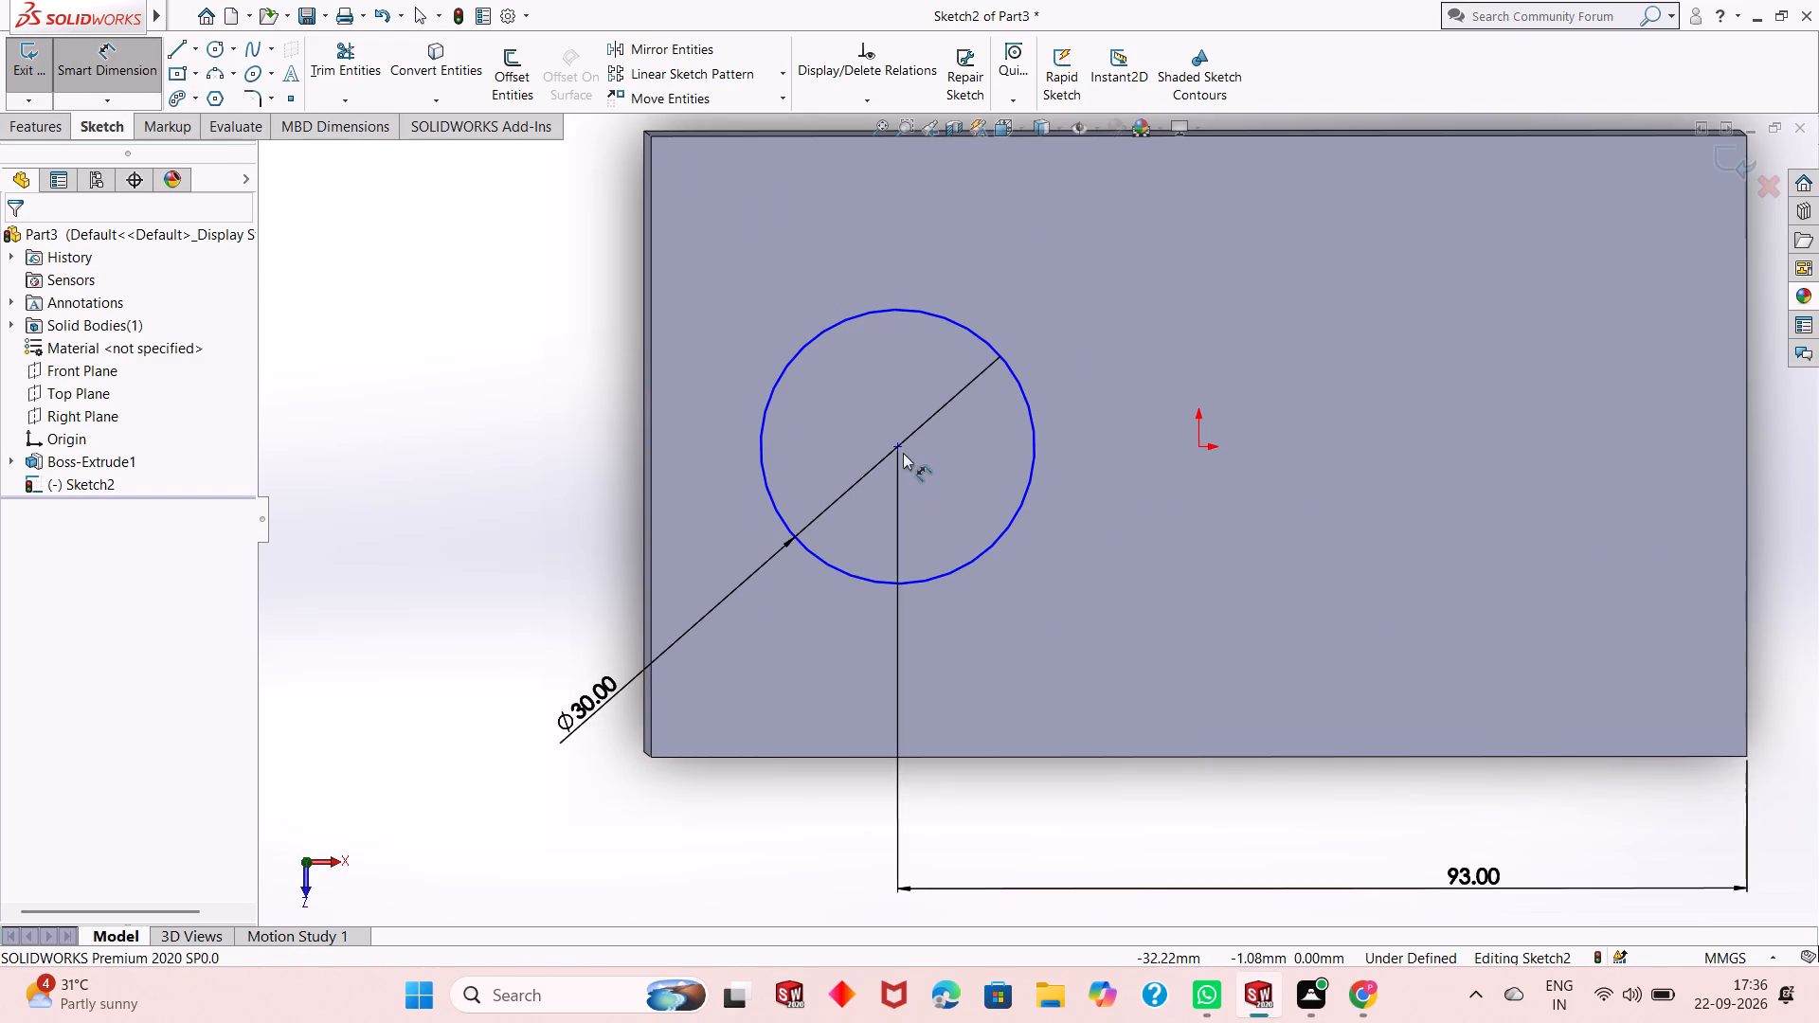
pyautogui.click(898, 447)
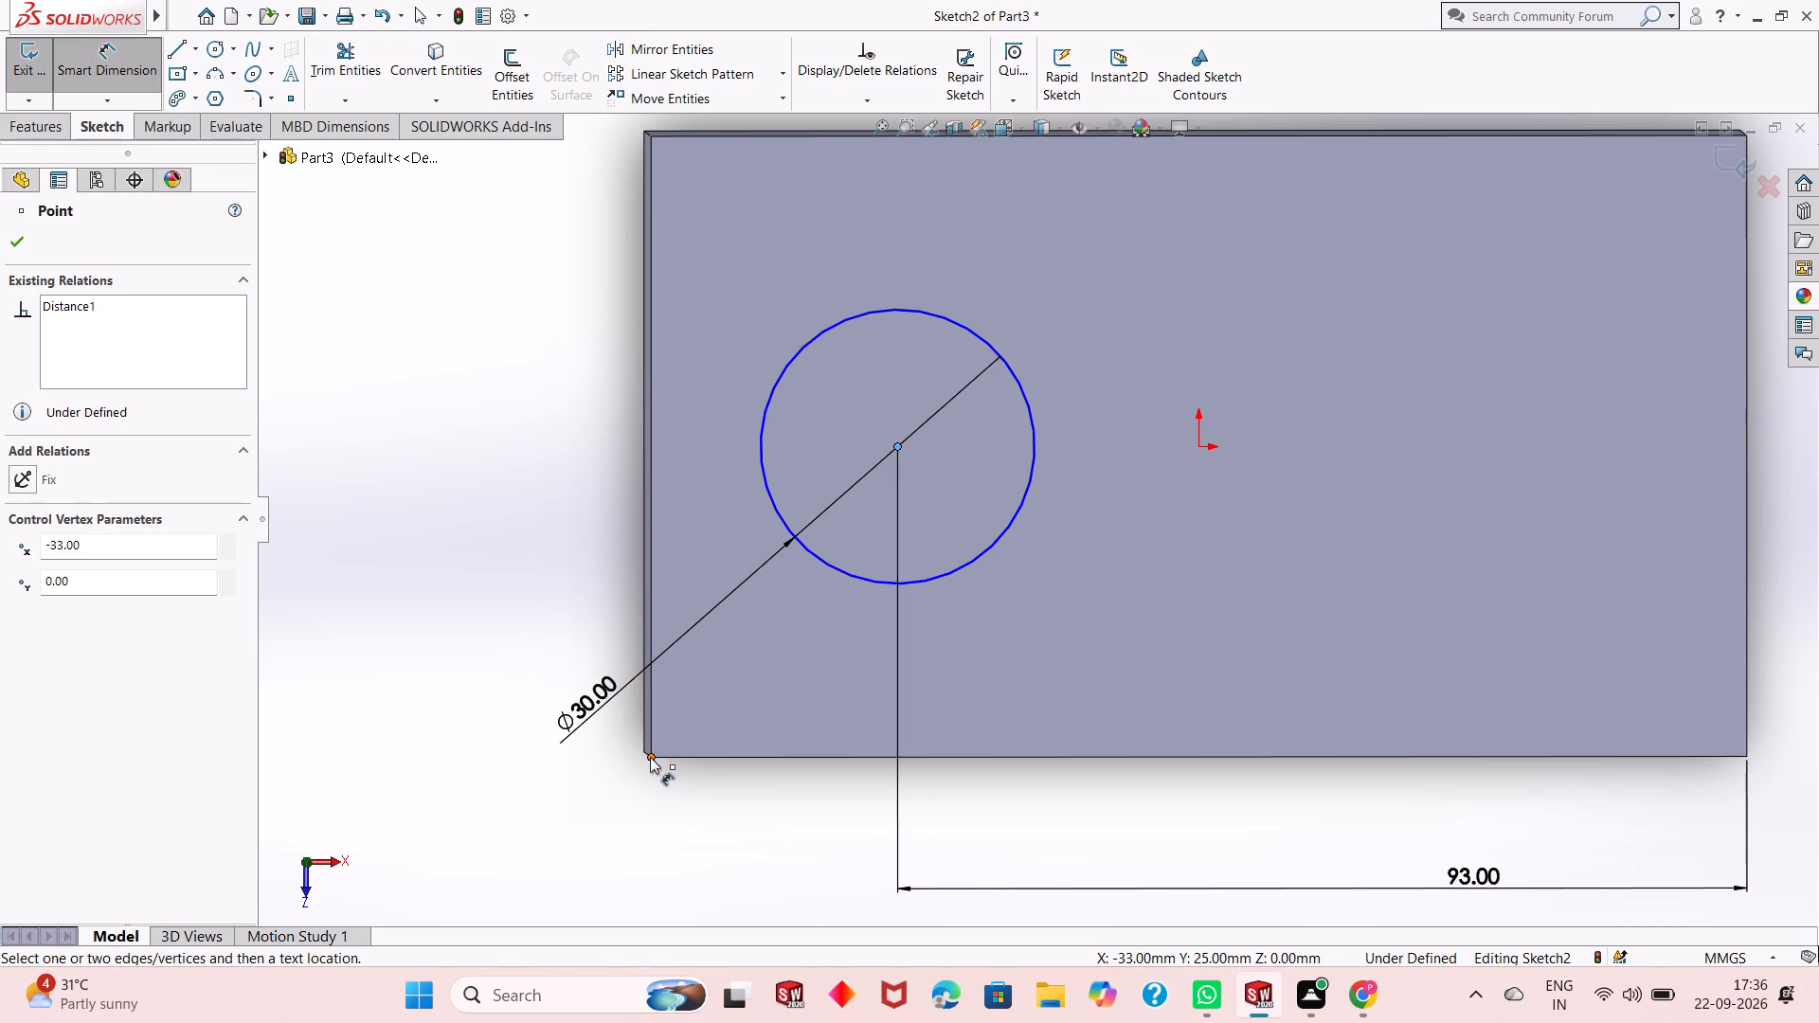
pyautogui.click(650, 755)
pyautogui.click(475, 744)
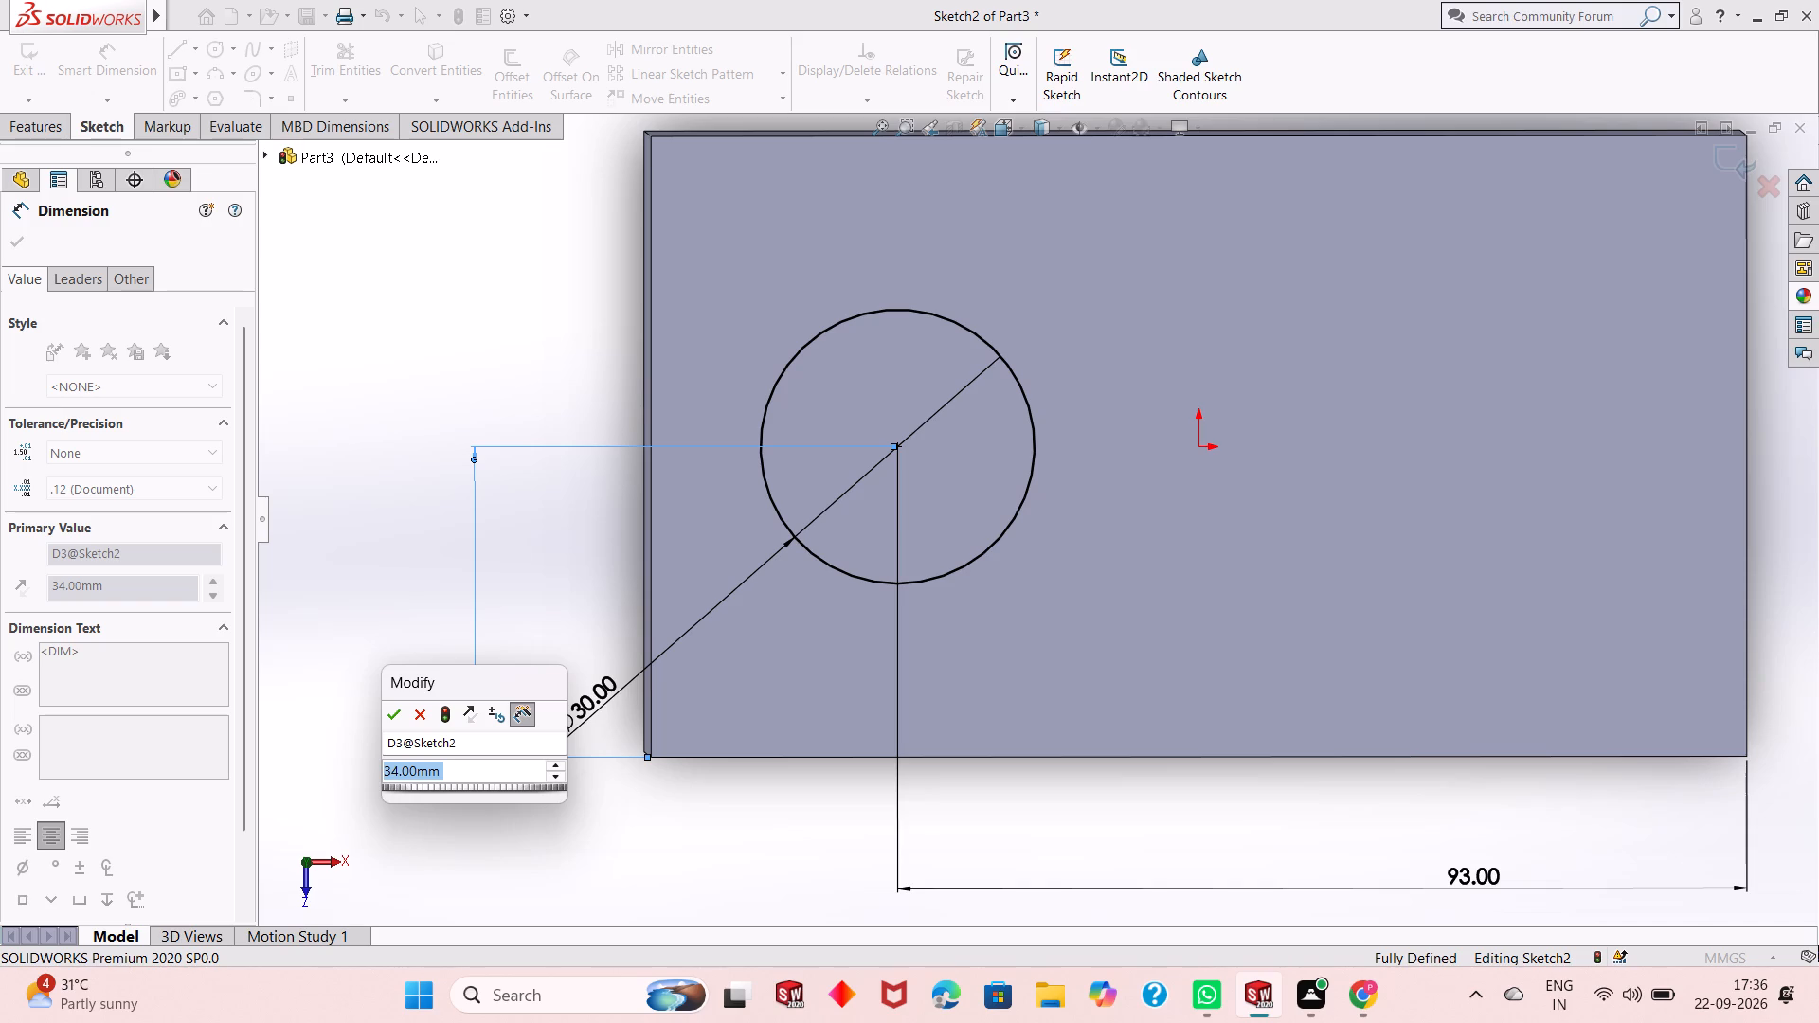
pyautogui.press('Return')
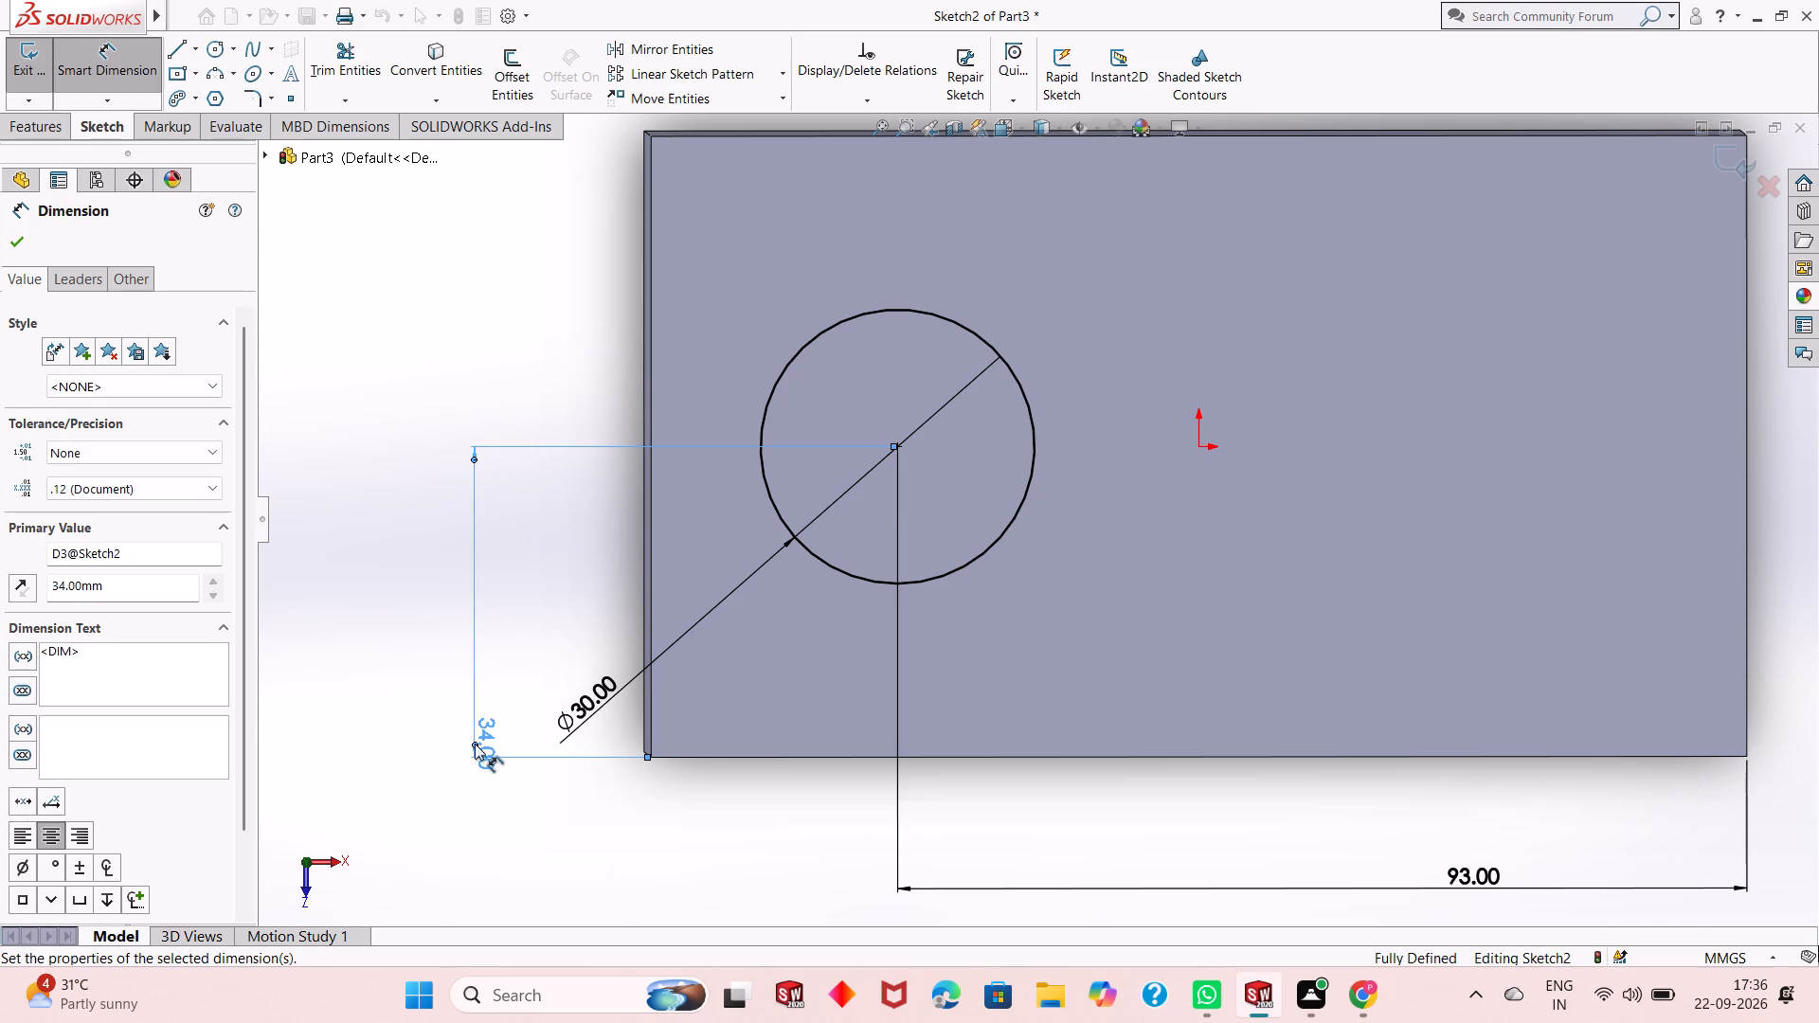
pyautogui.rightClick(400, 611)
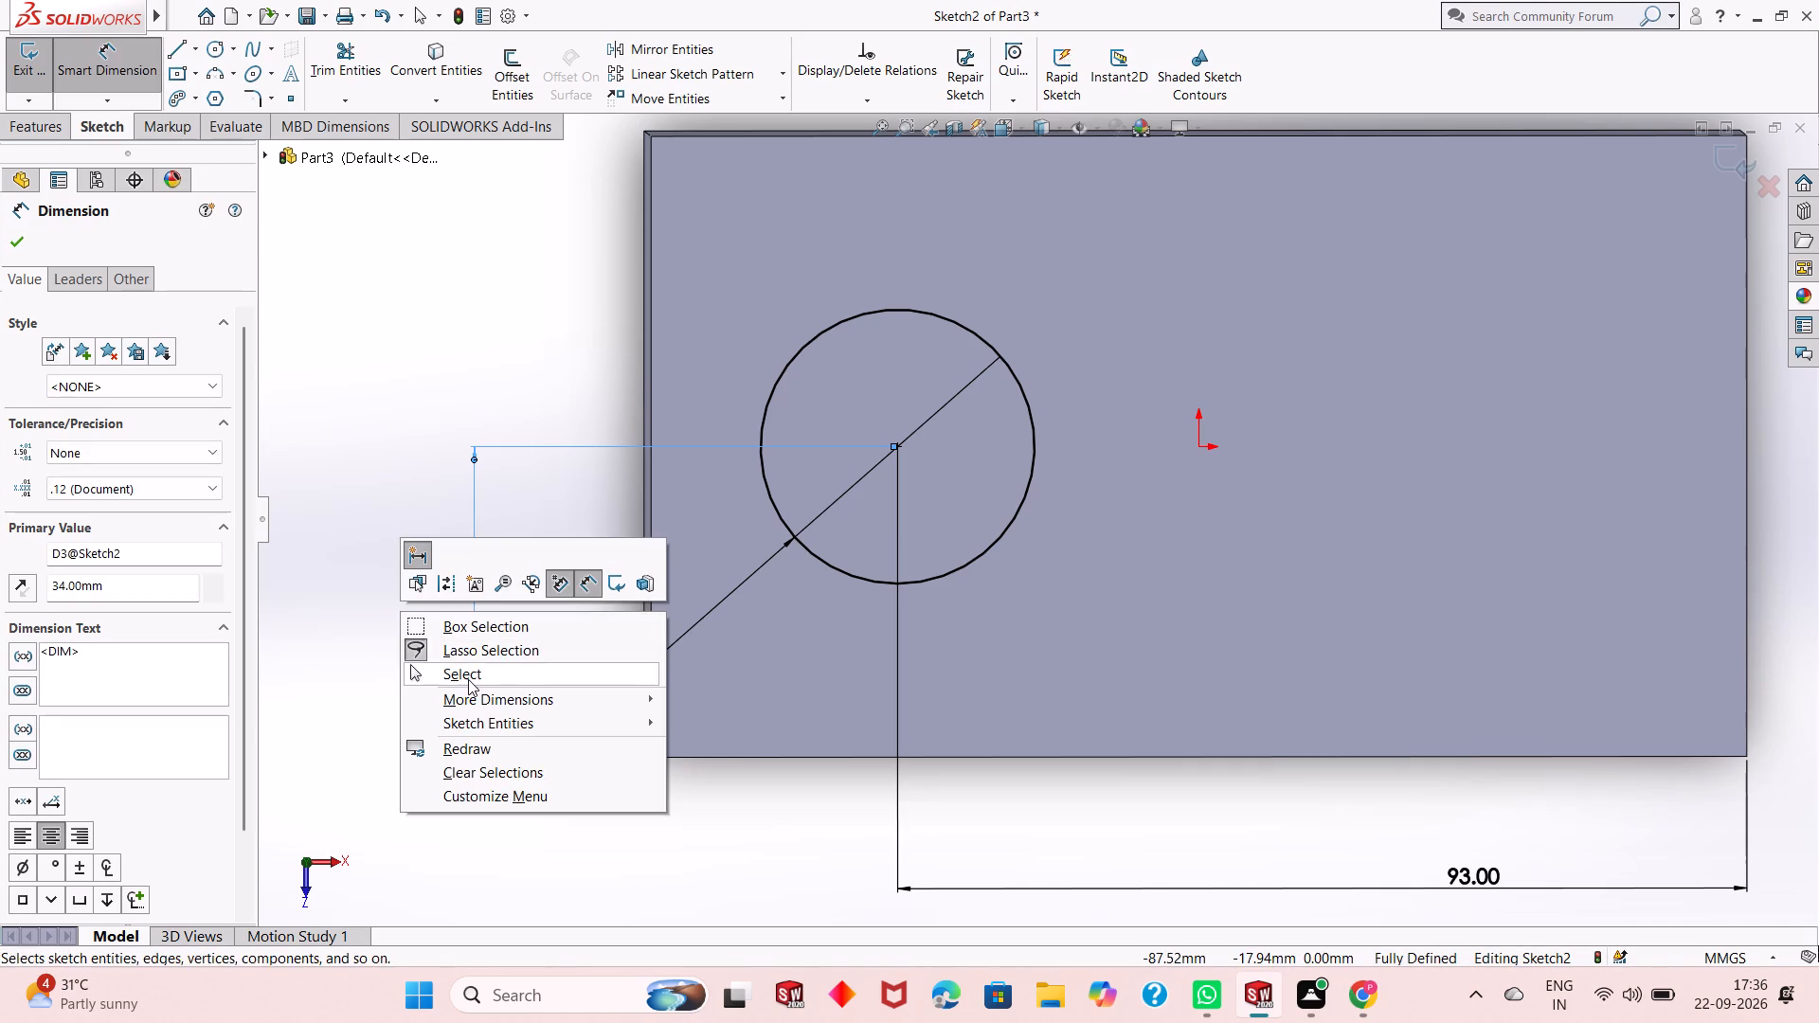
pyautogui.click(468, 679)
# Start a blind boss extrusion from the 30 mm circle sketch on the block's top face.
pyautogui.scroll(2, 691, 705)
pyautogui.moveTo(1037, 589); pyautogui.dragTo(1017, 606, button='middle')
pyautogui.scroll(2, 1017, 606)
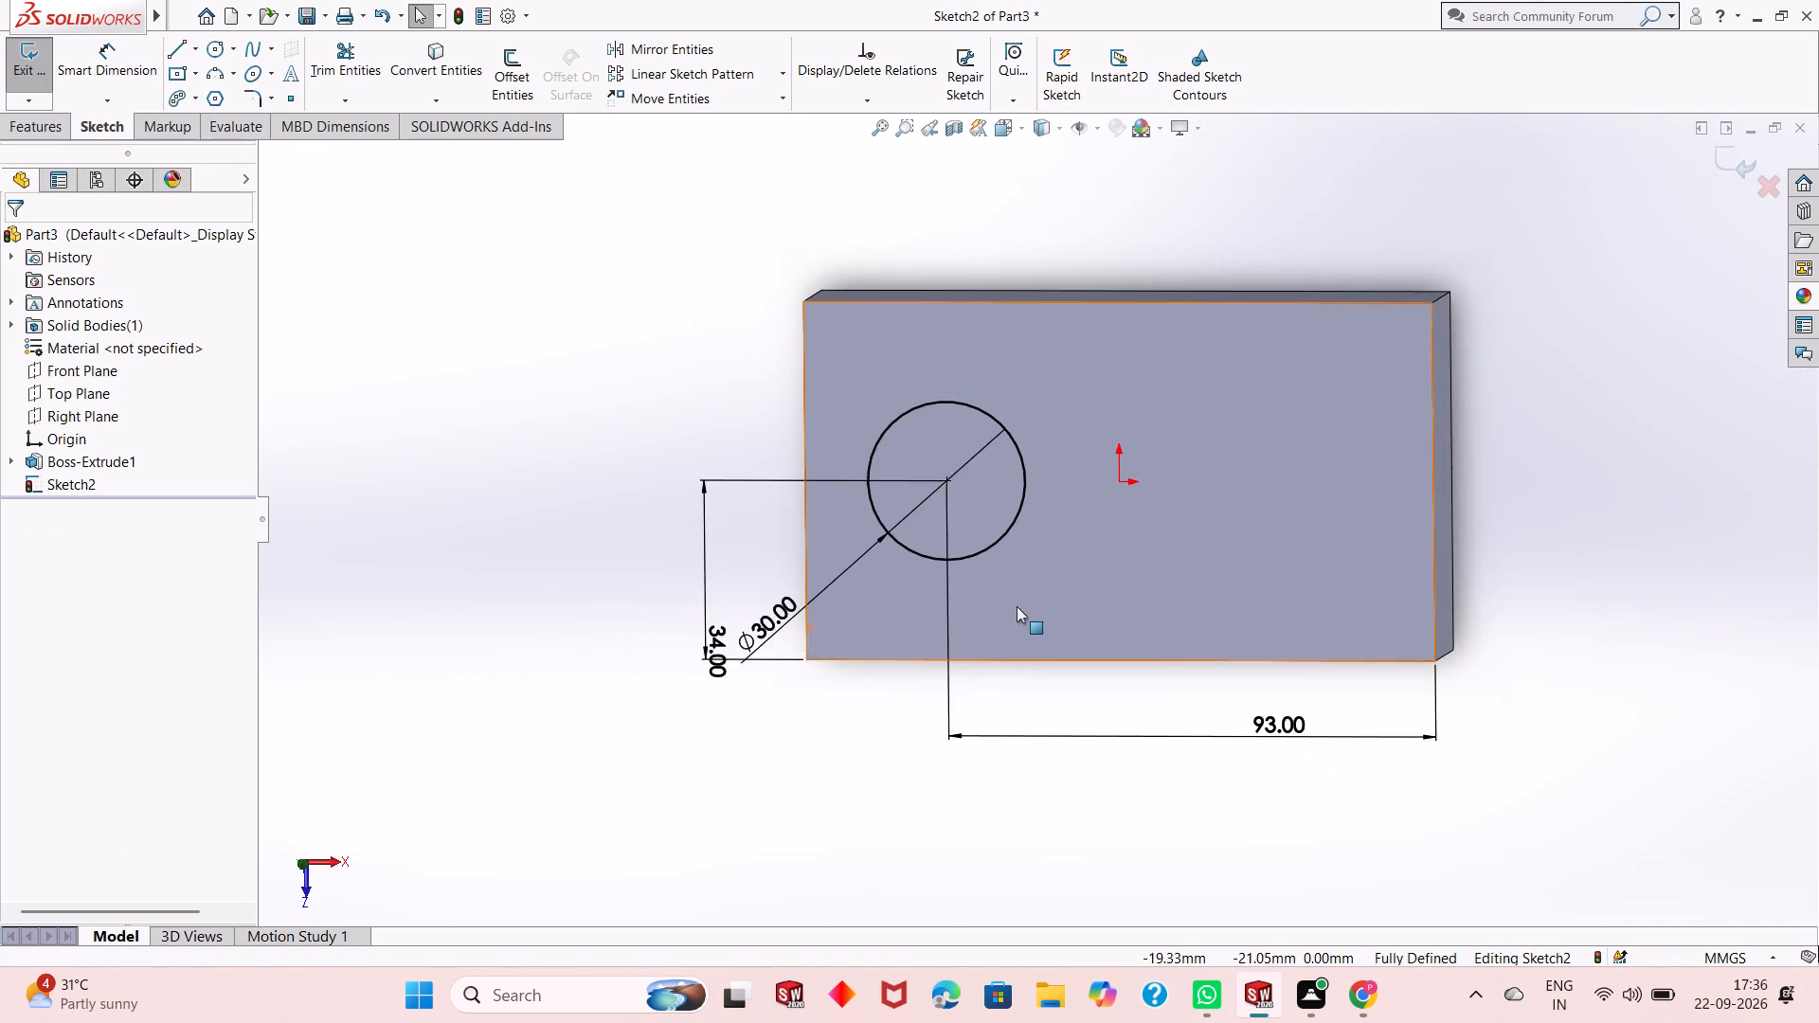
pyautogui.scroll(-3, 985, 358)
pyautogui.moveTo(1030, 682); pyautogui.dragTo(1026, 496, button='middle')
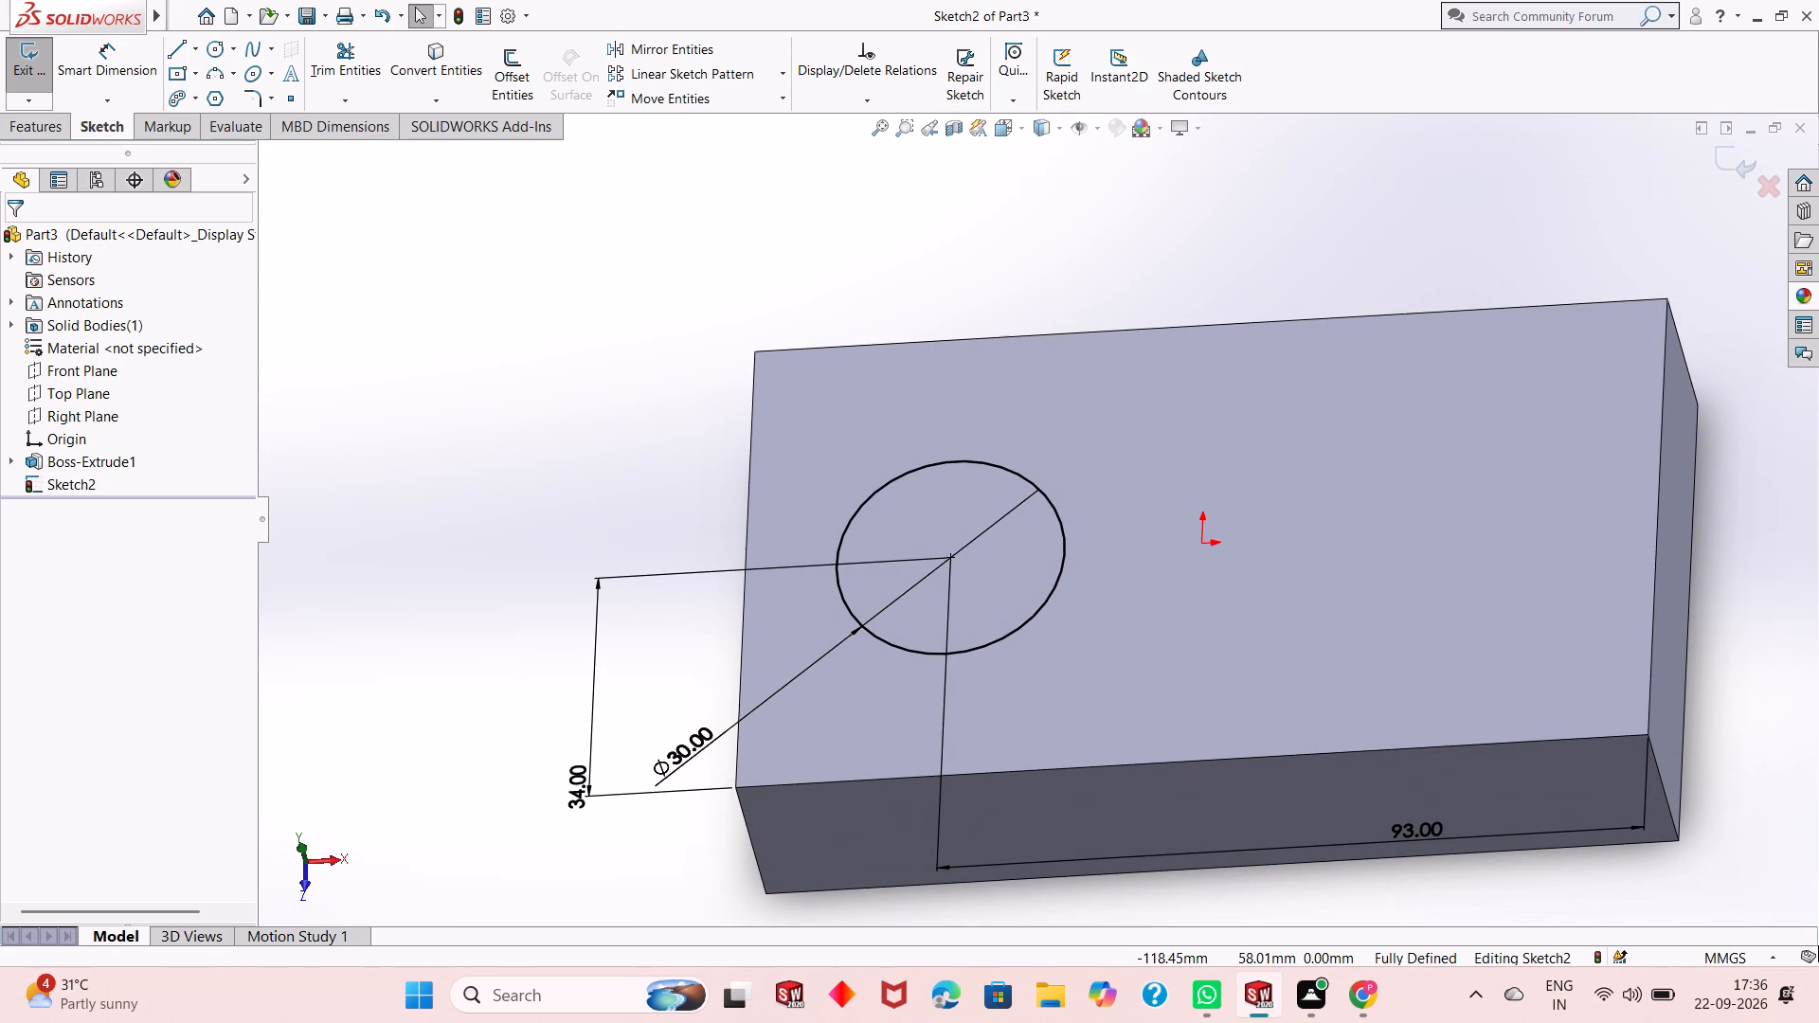
pyautogui.click(41, 126)
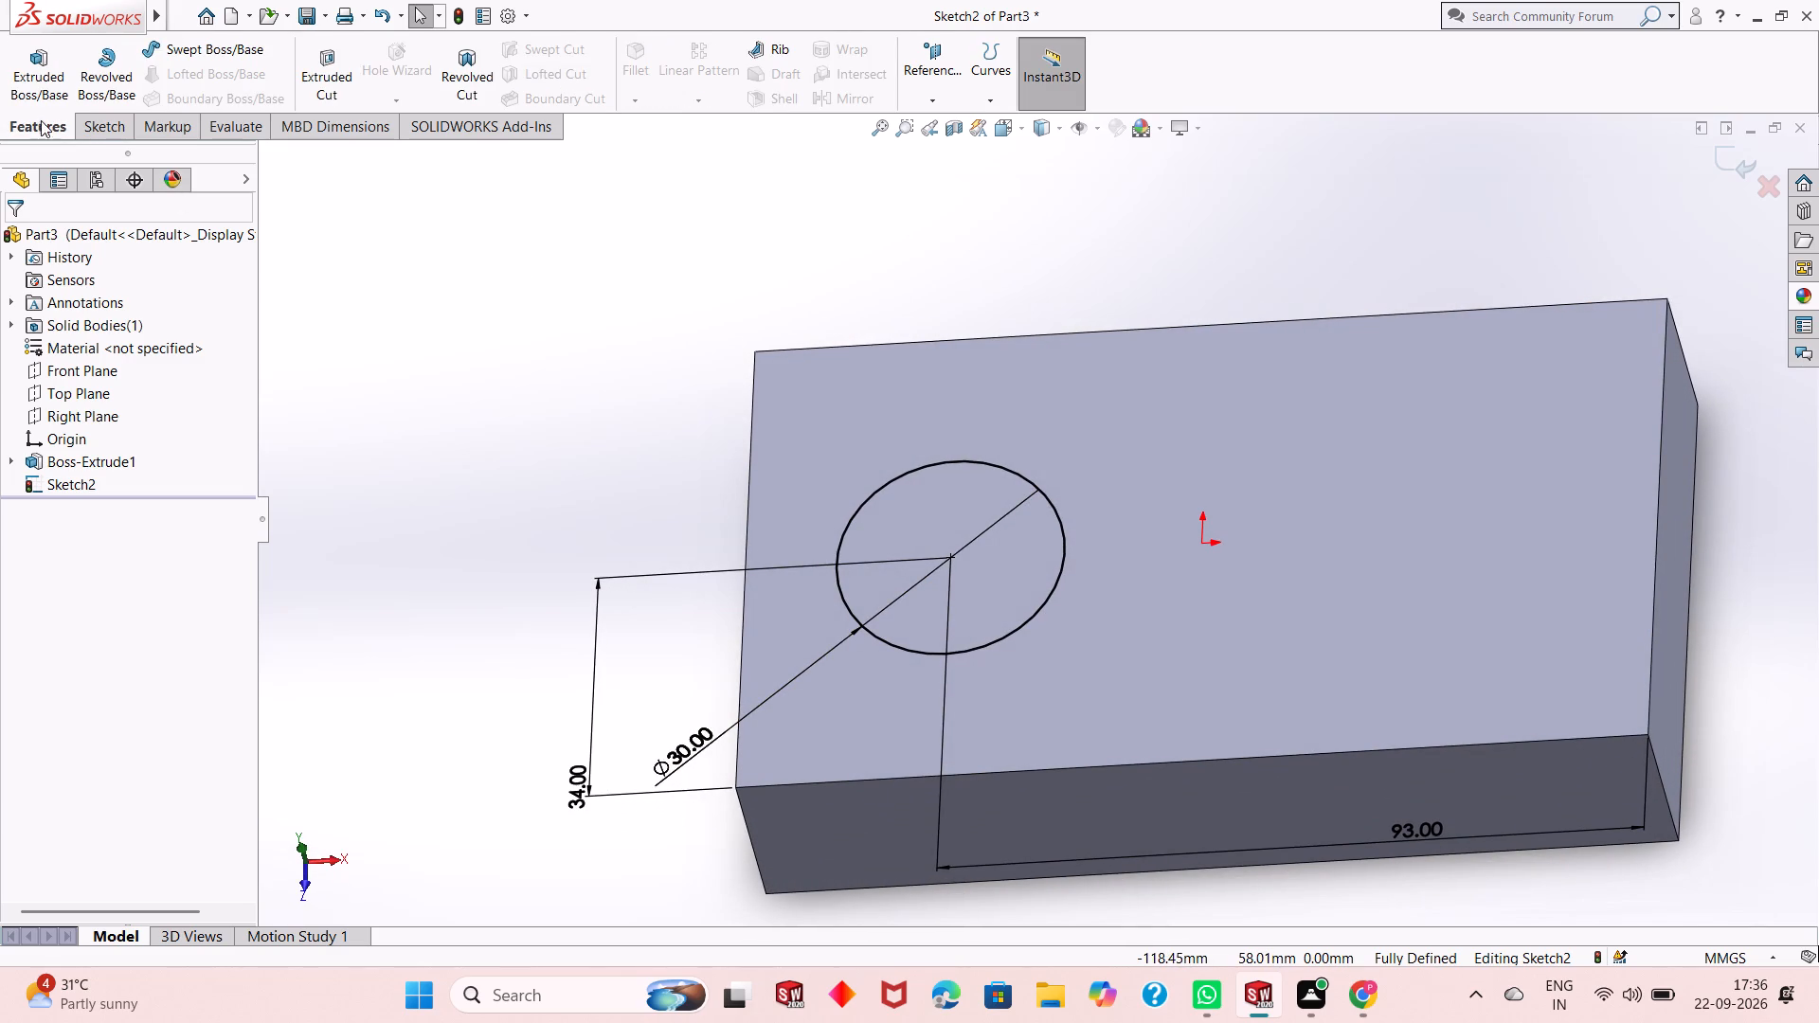
pyautogui.click(45, 105)
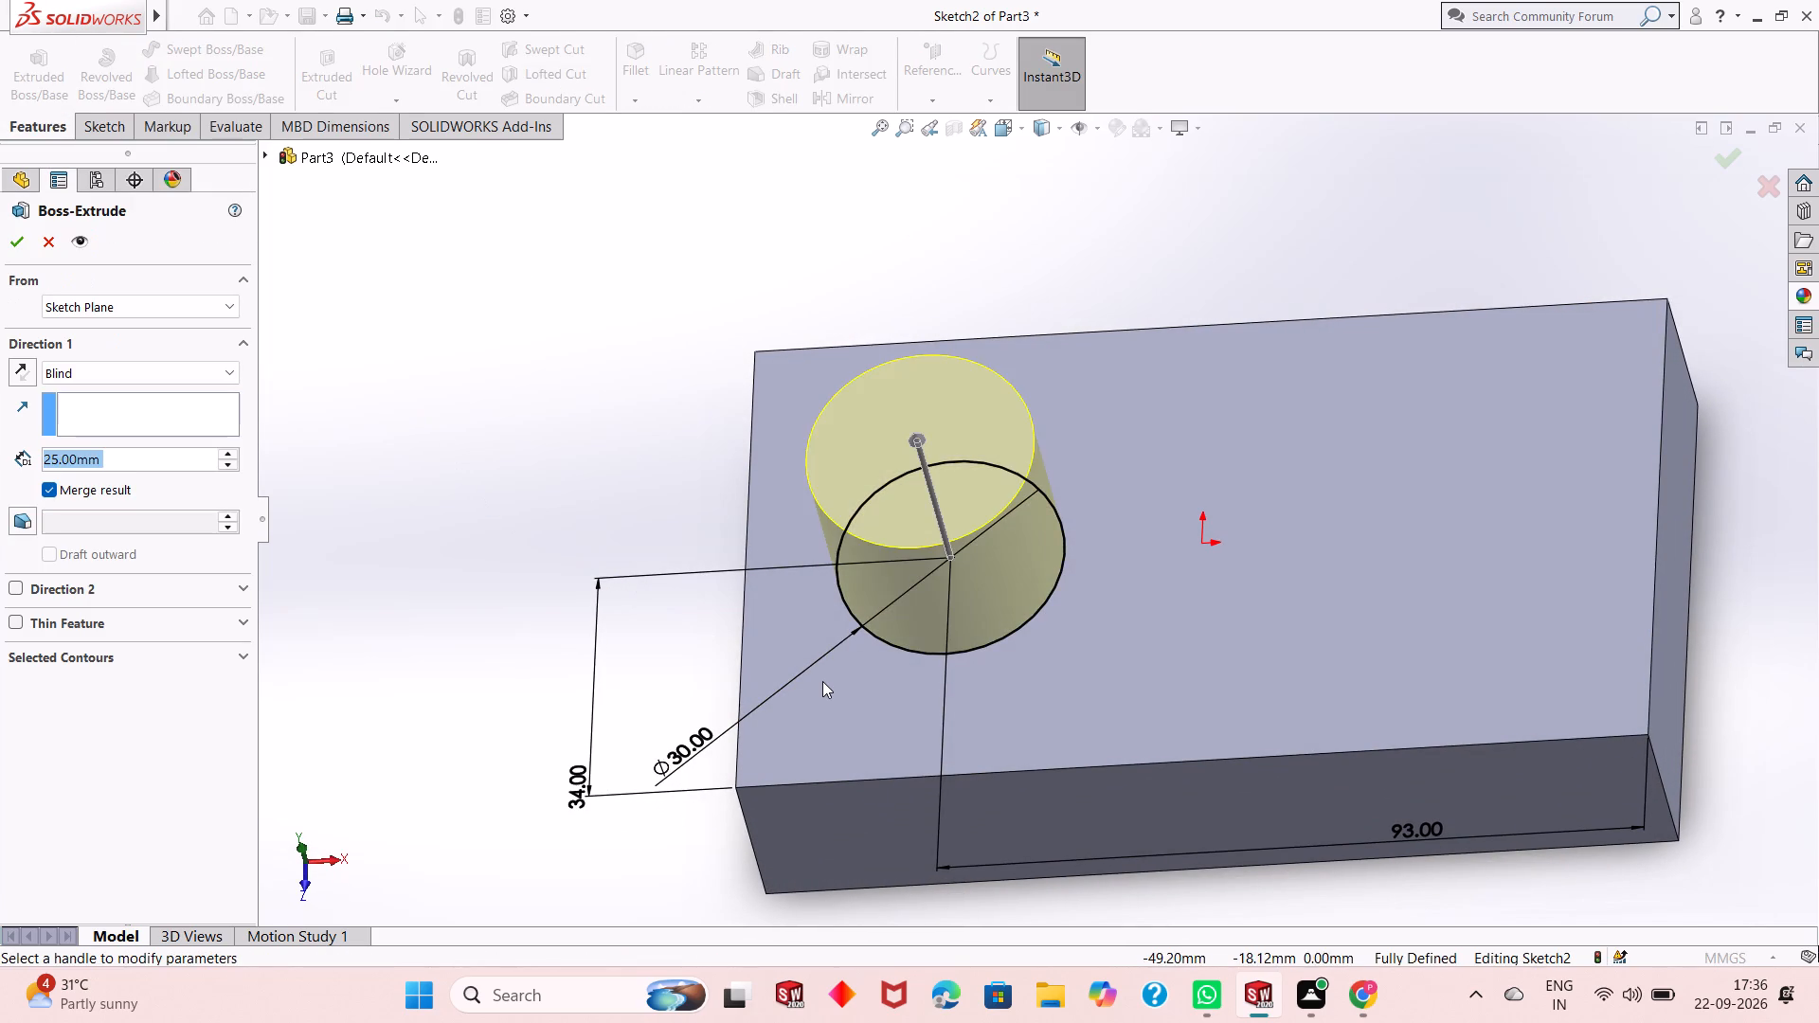
# Examine the boss extrusion preview on the block from different angles and distances.
pyautogui.moveTo(822, 681); pyautogui.dragTo(820, 602, button='middle')
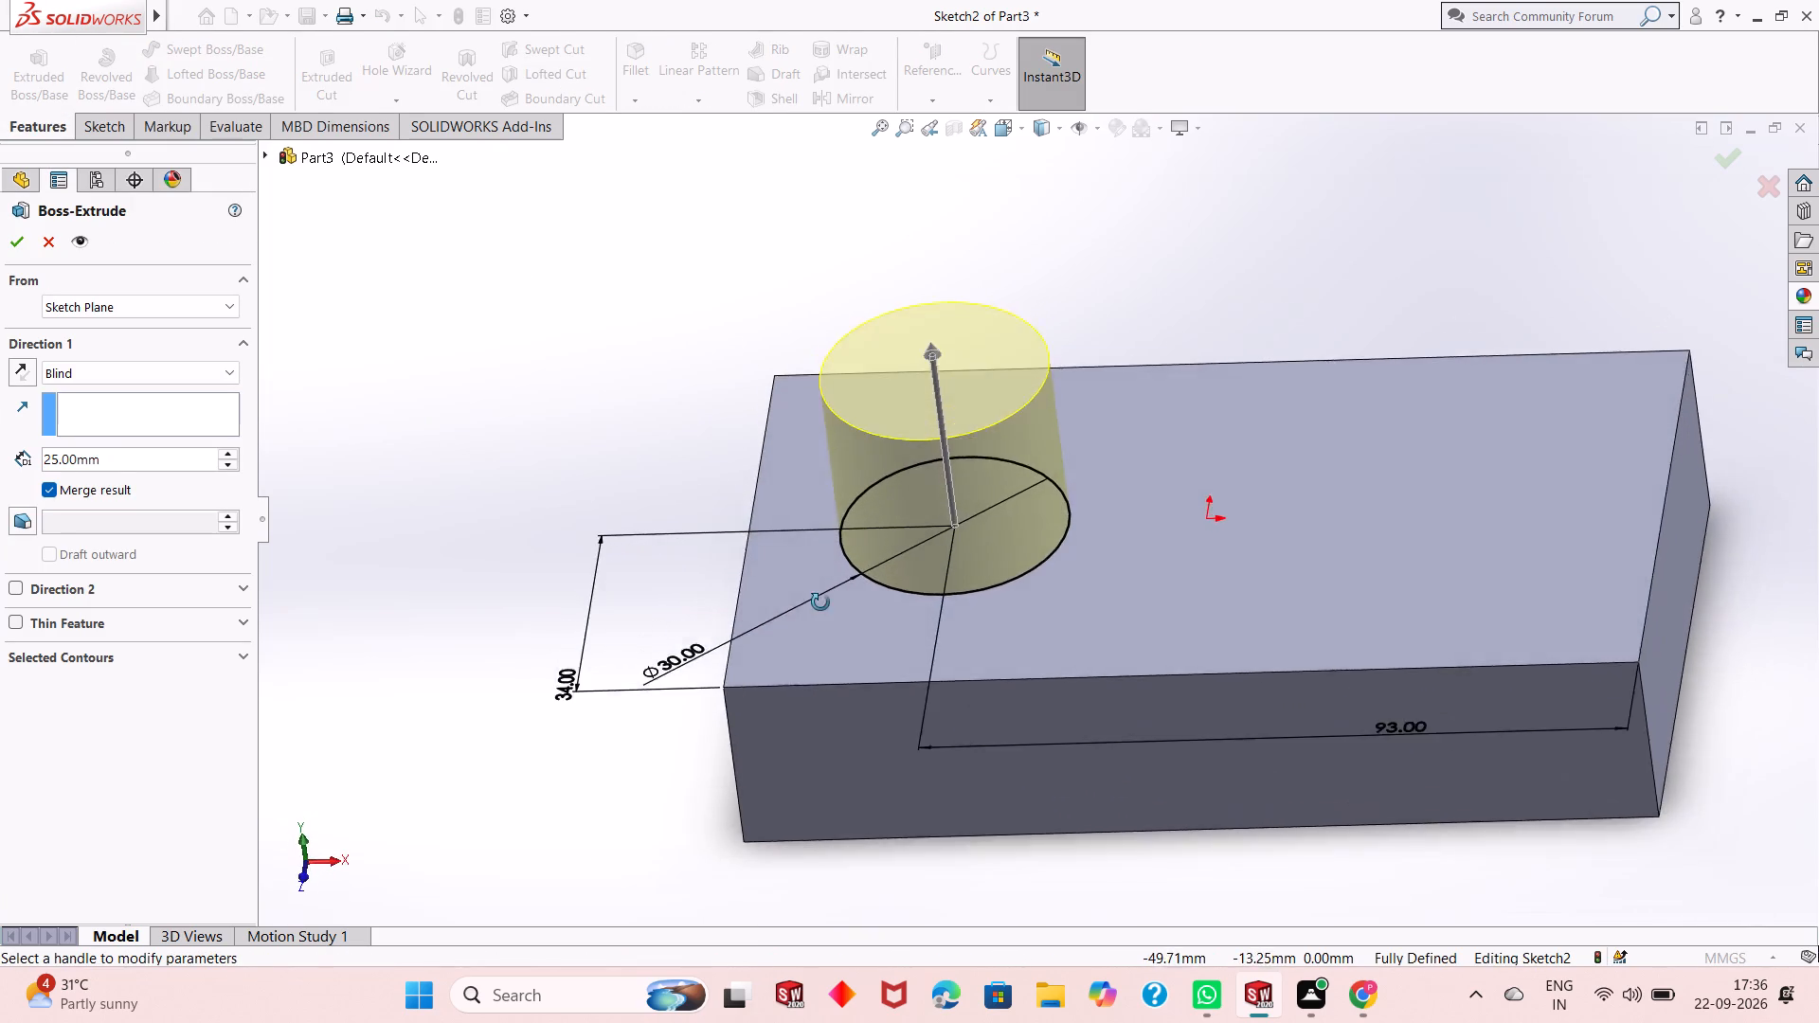
pyautogui.moveTo(820, 602); pyautogui.dragTo(862, 644, button='middle')
pyautogui.scroll(2, 883, 649)
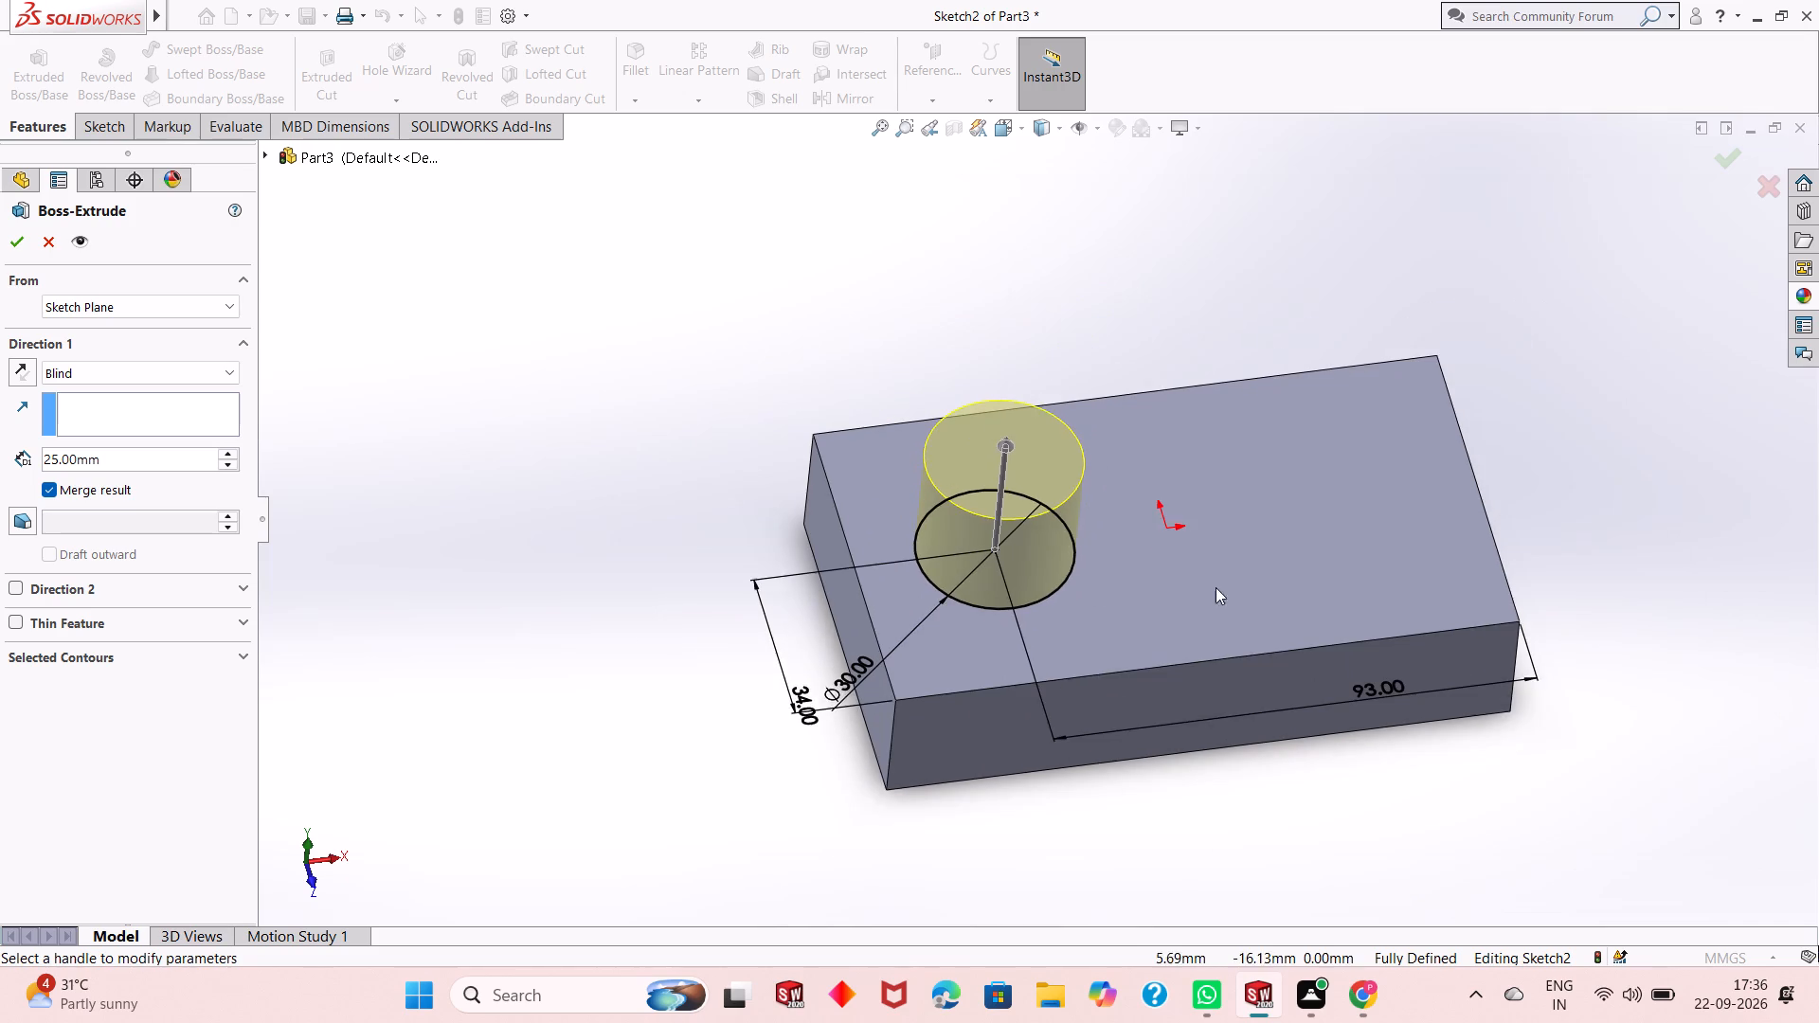
pyautogui.scroll(-3, 1216, 588)
pyautogui.moveTo(967, 633); pyautogui.dragTo(1000, 617, button='middle')
pyautogui.scroll(2, 946, 609)
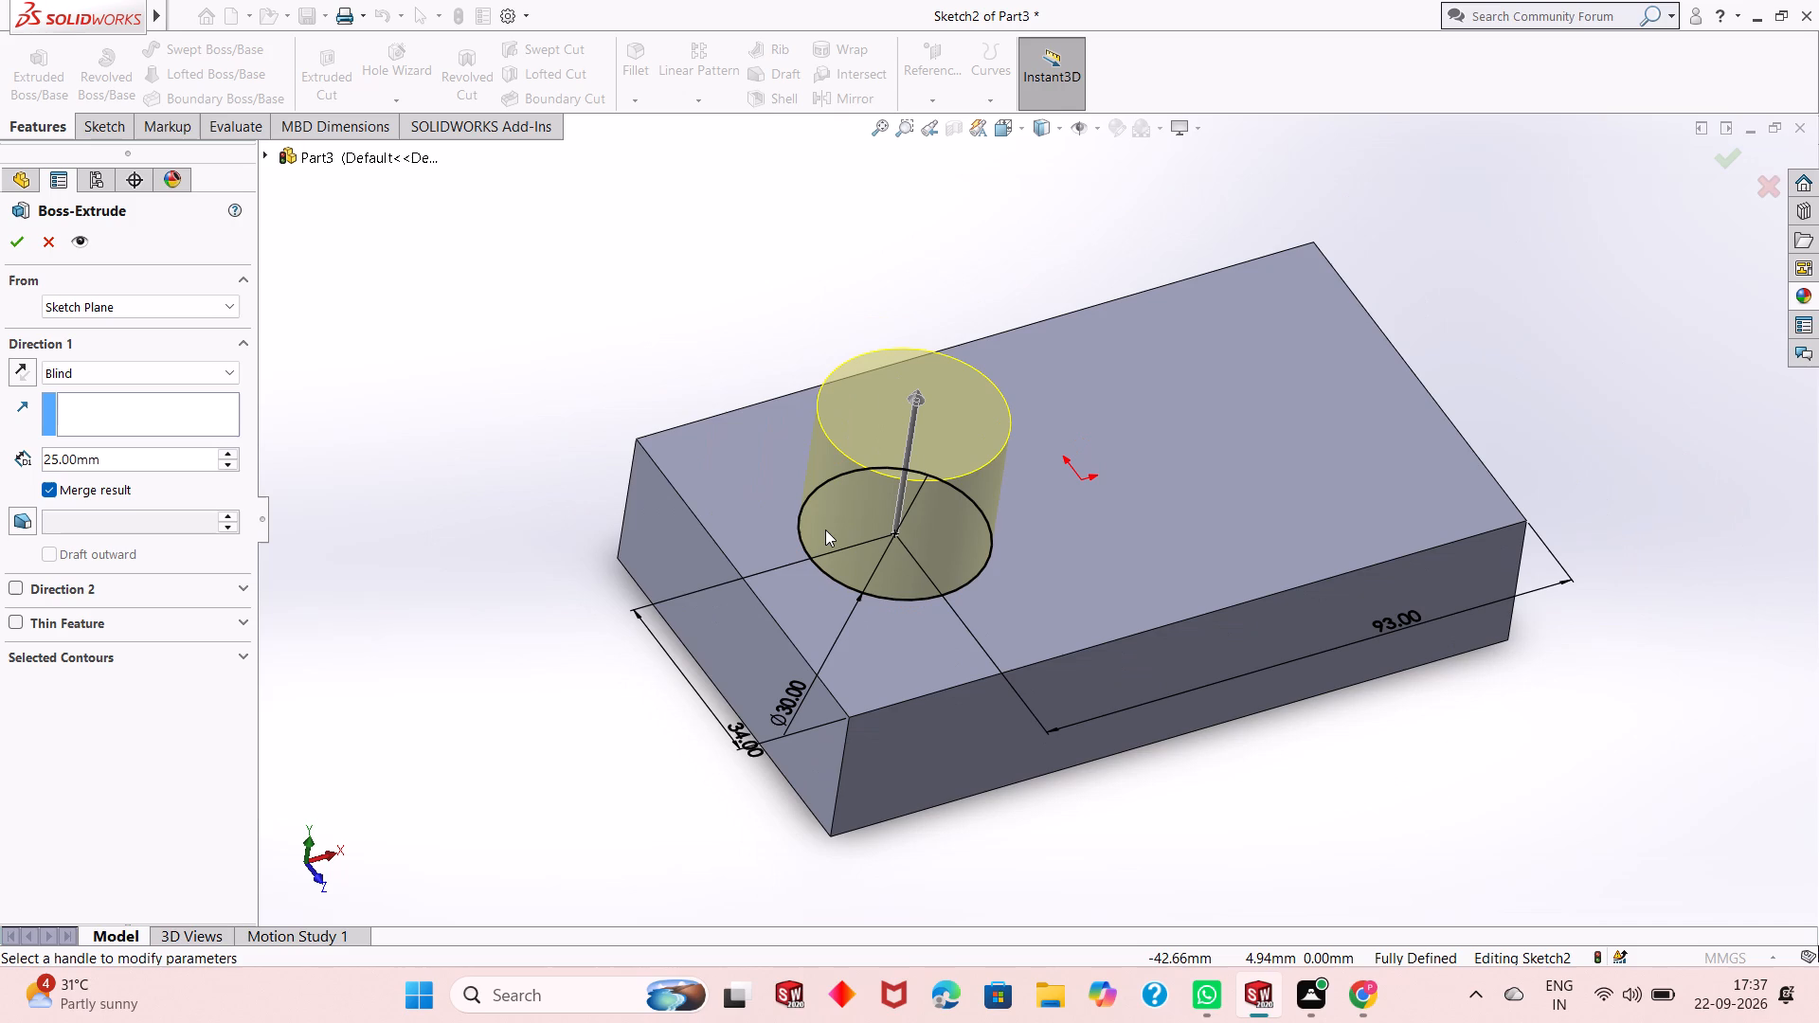
pyautogui.scroll(-2, 839, 530)
pyautogui.scroll(1, 839, 530)
pyautogui.scroll(-2, 806, 575)
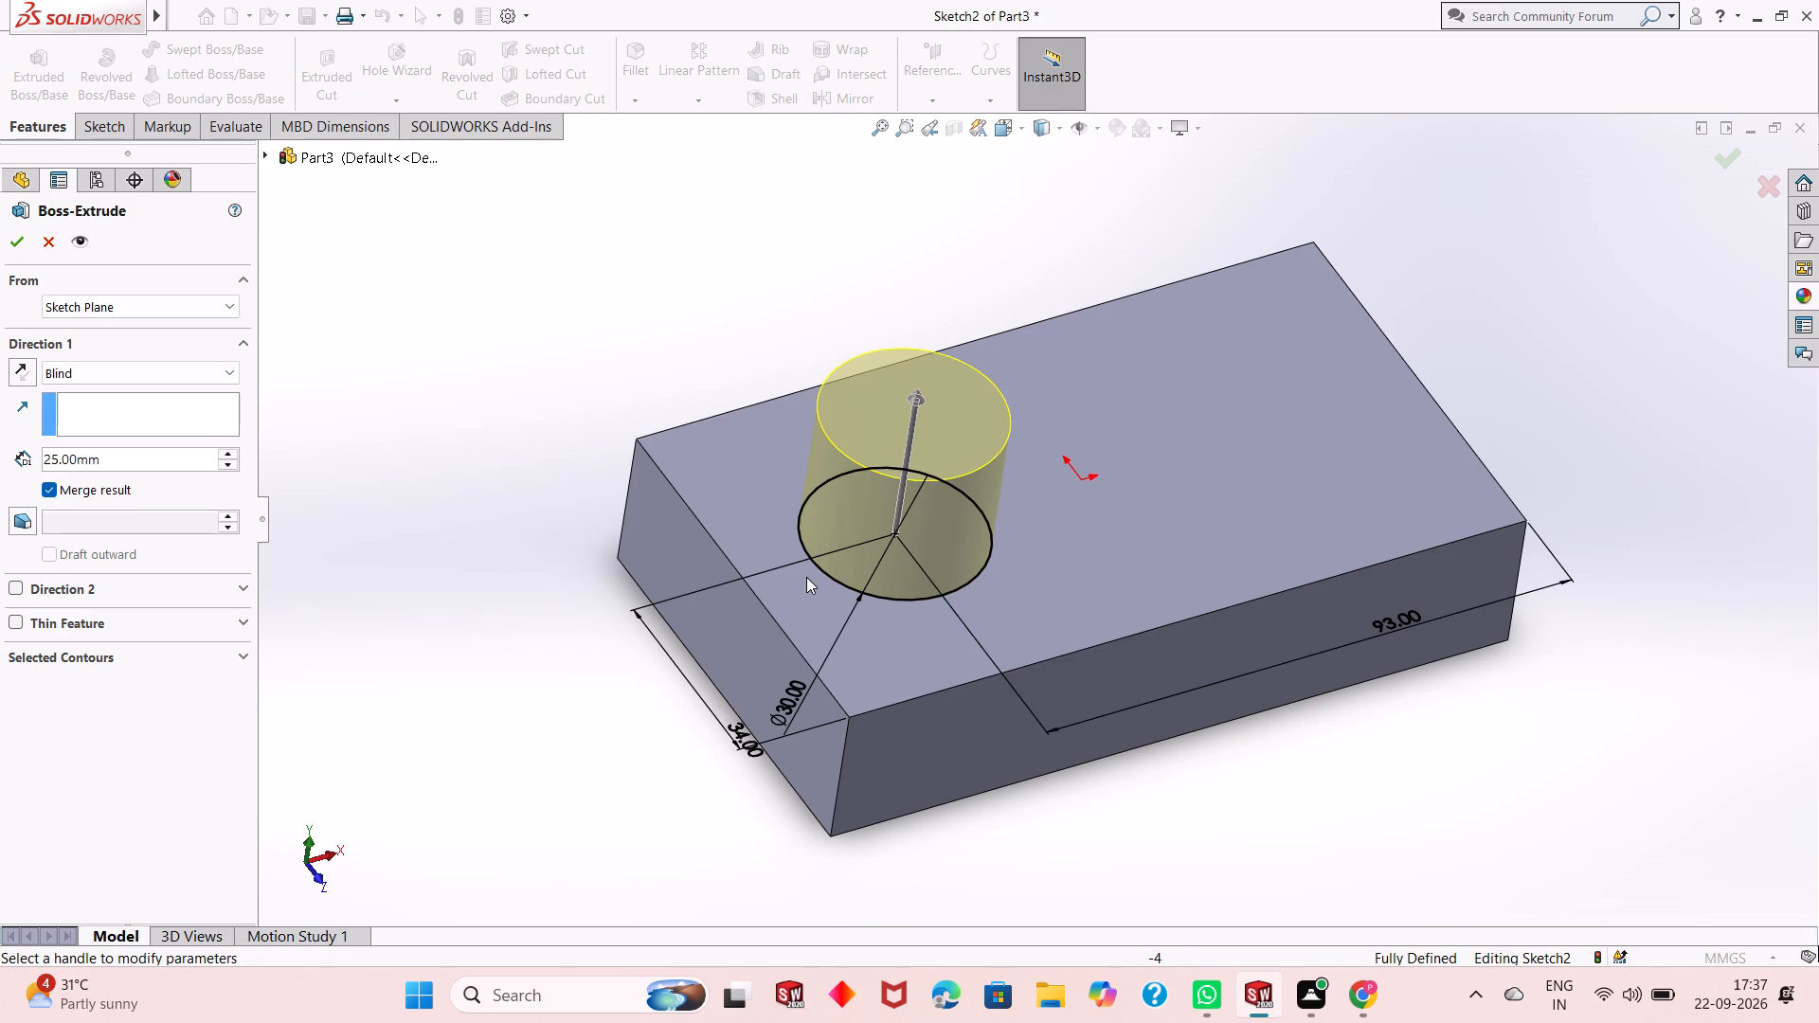
pyautogui.scroll(-4, 806, 577)
pyautogui.scroll(5, 806, 577)
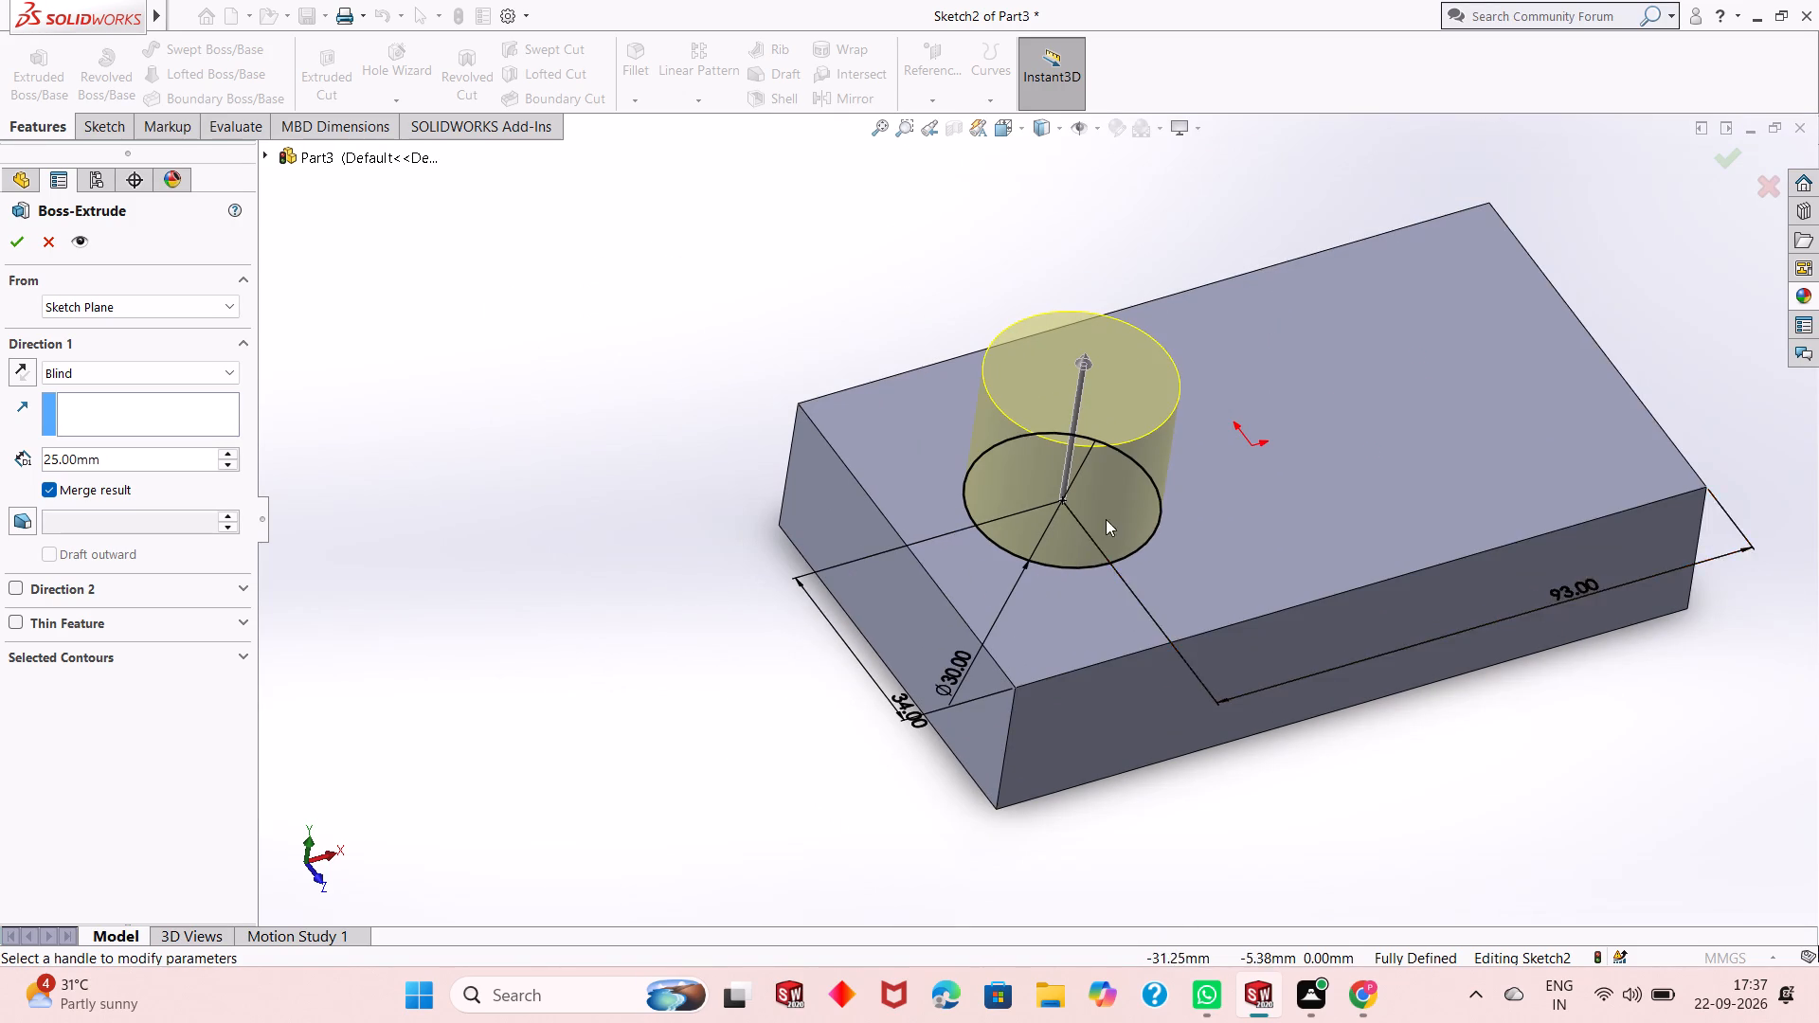
pyautogui.scroll(-2, 1156, 516)
pyautogui.scroll(2, 1155, 514)
pyautogui.scroll(-2, 1162, 391)
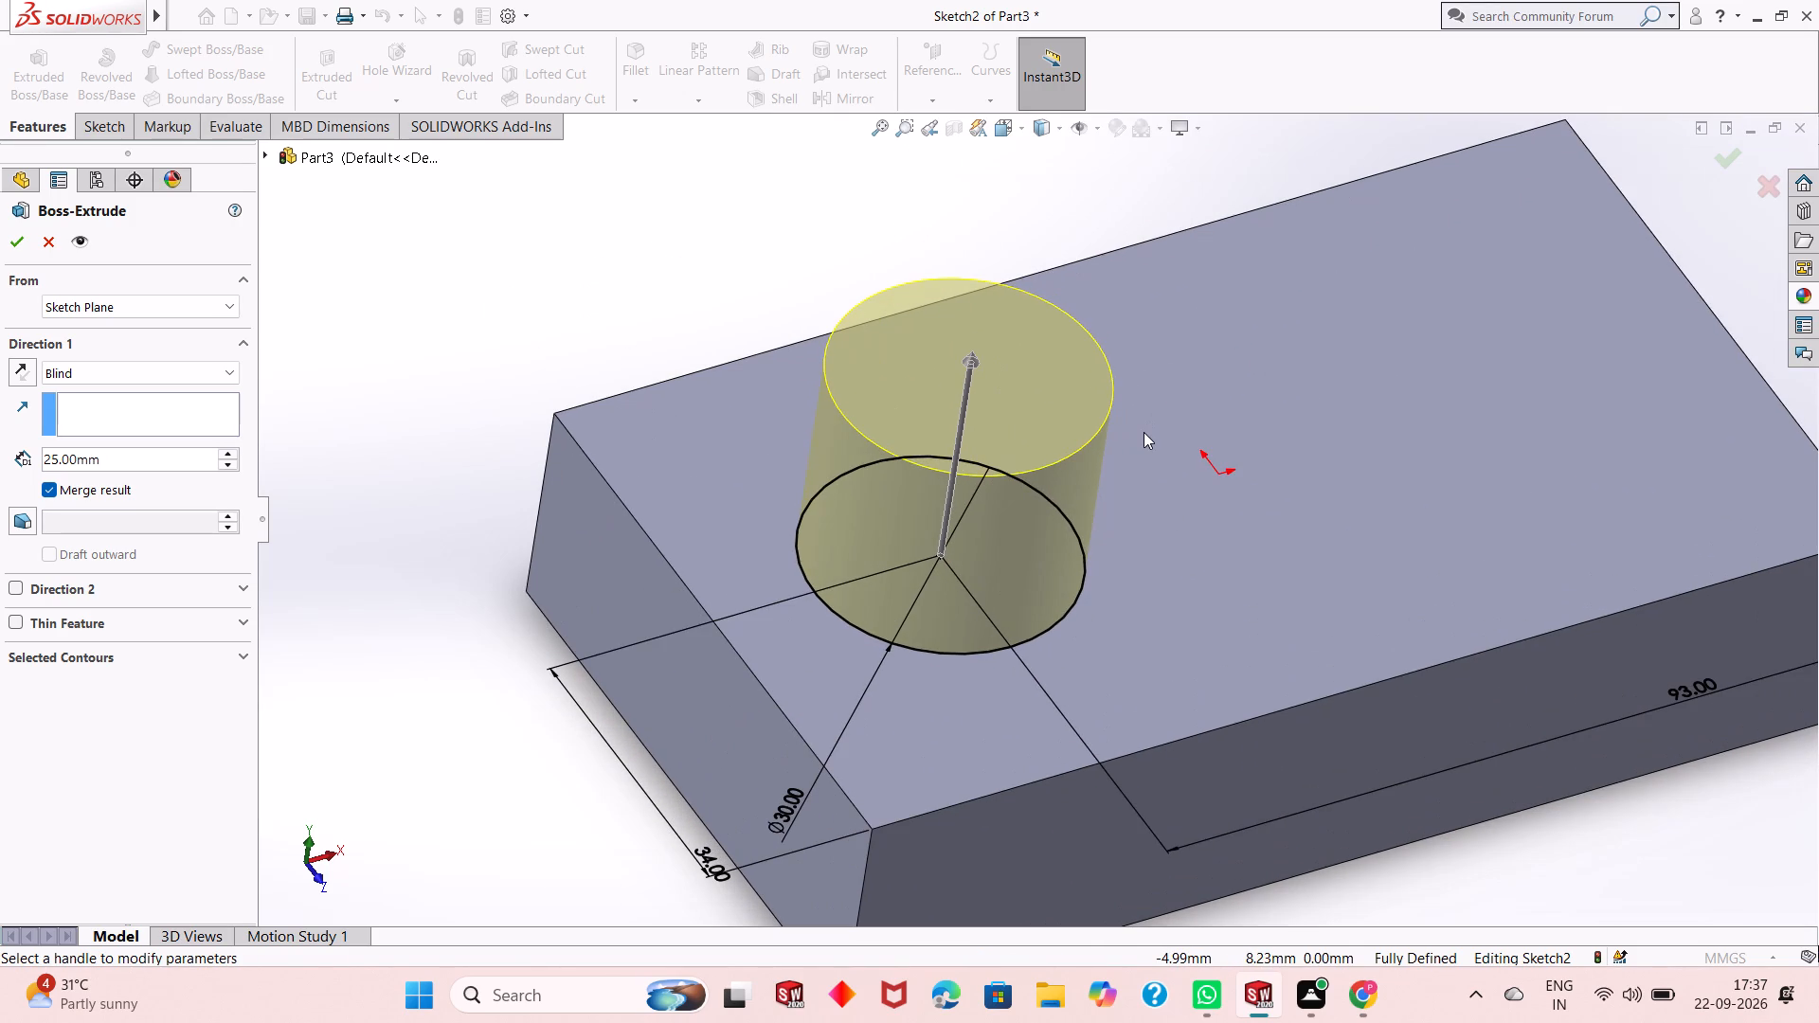
pyautogui.scroll(-1, 1144, 432)
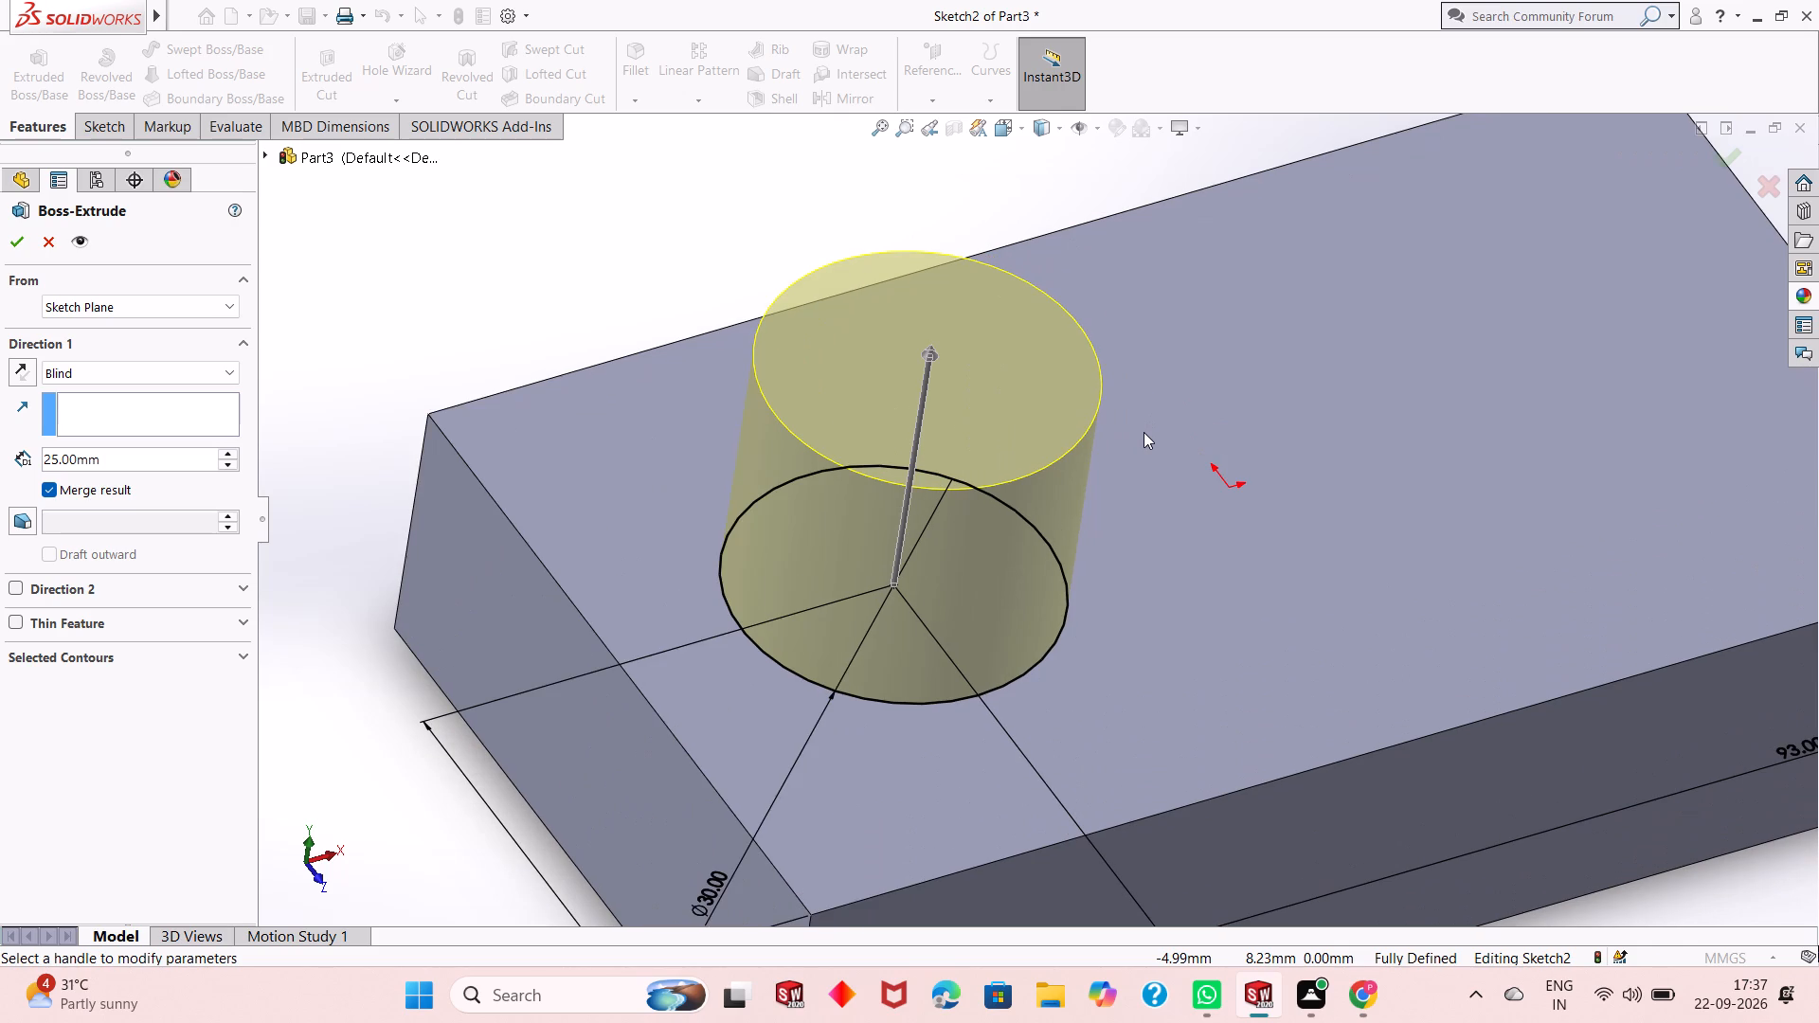
pyautogui.scroll(2, 1144, 432)
pyautogui.scroll(-1, 1038, 491)
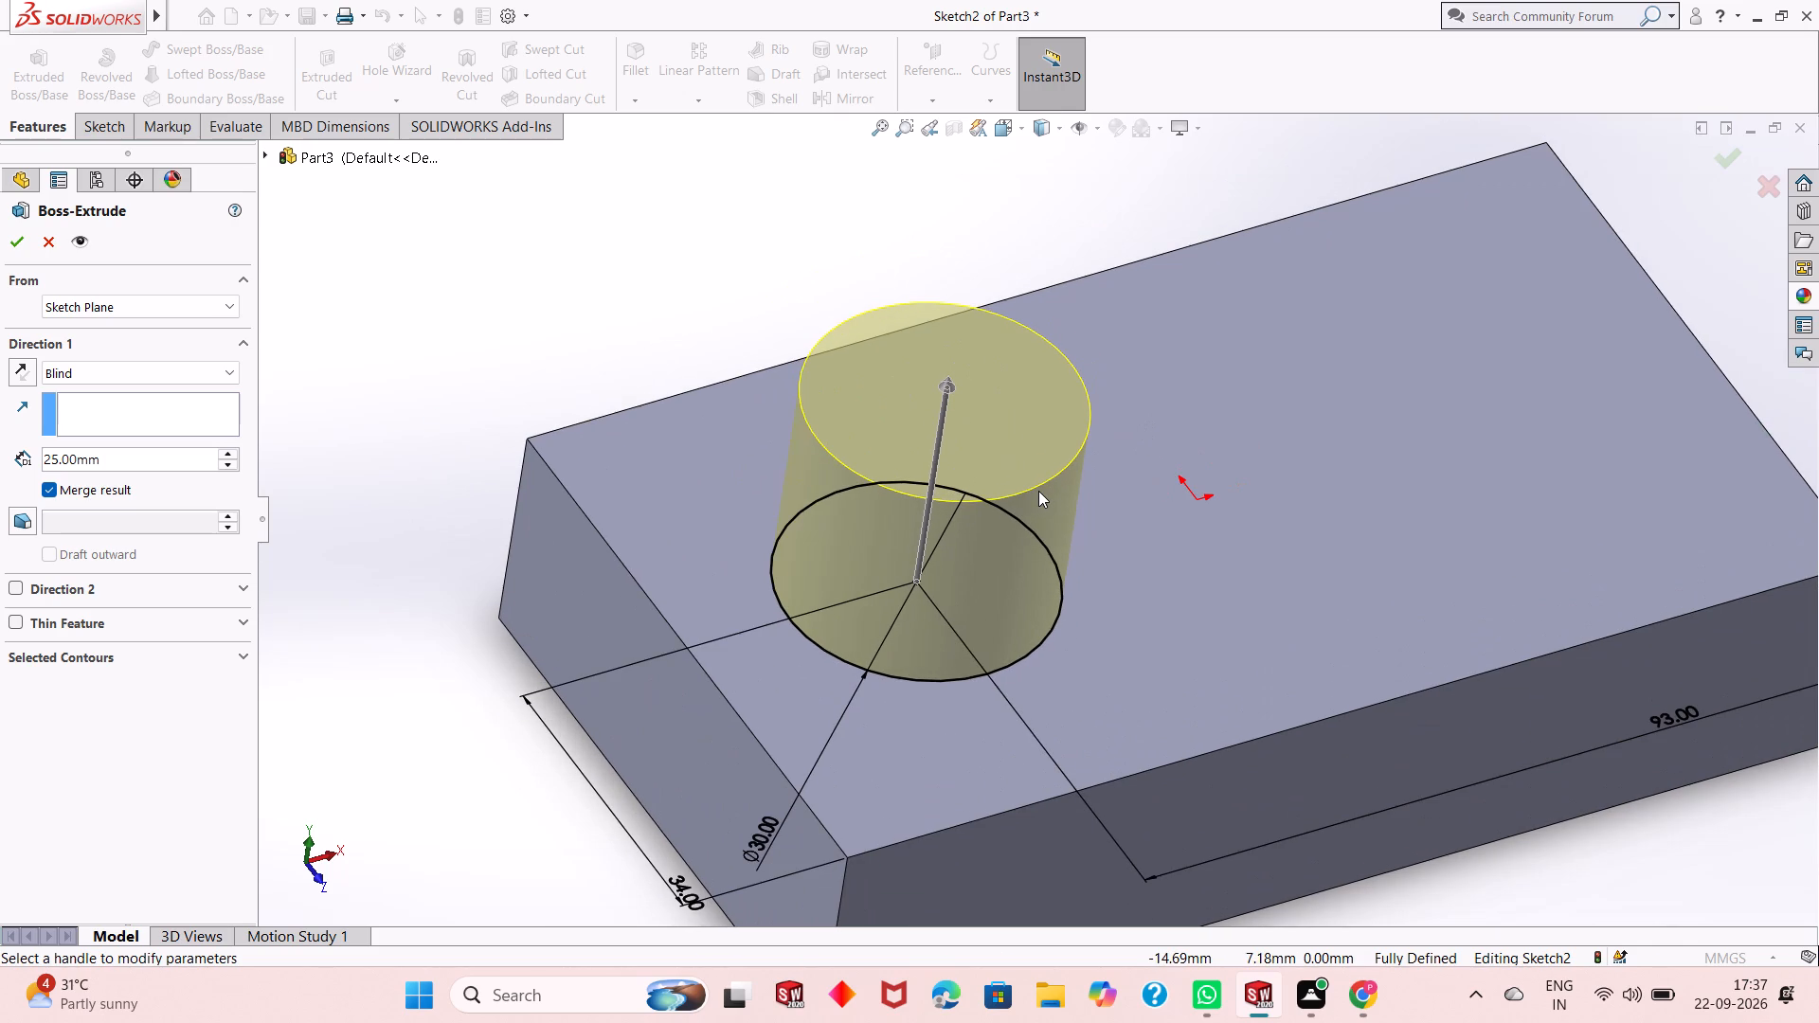
pyautogui.scroll(-1, 1038, 491)
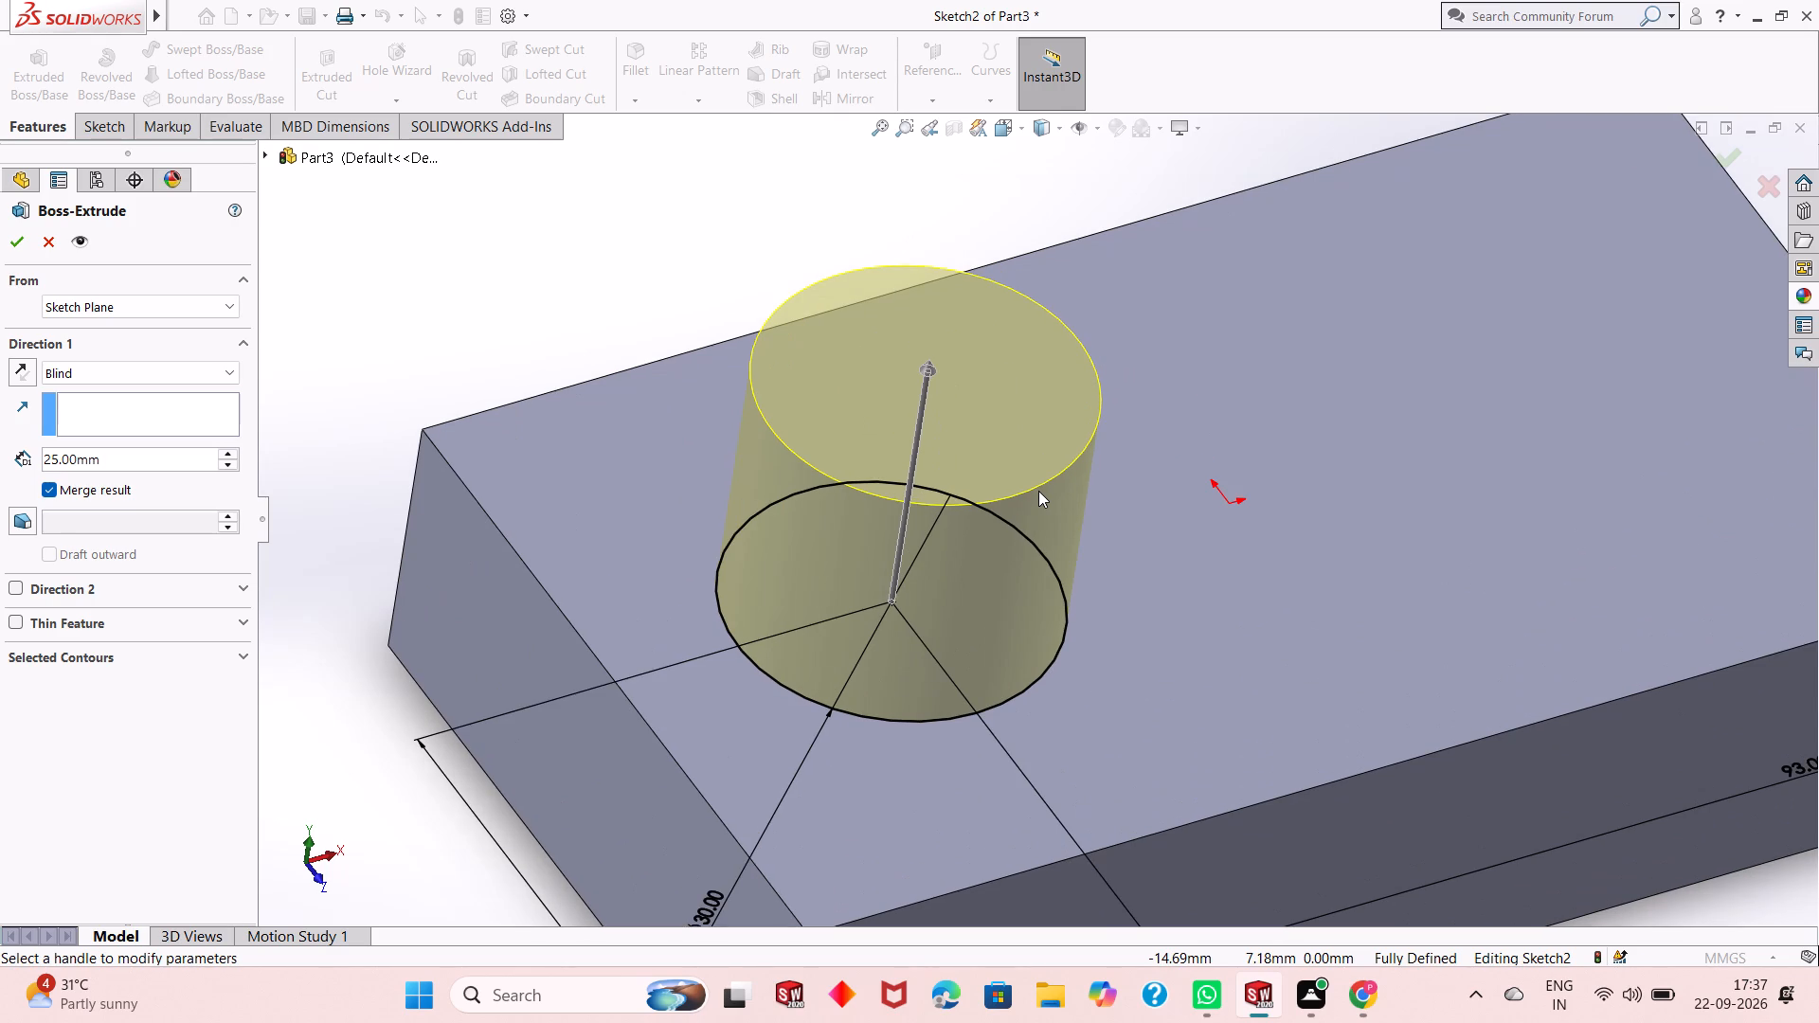
pyautogui.scroll(-2, 1038, 491)
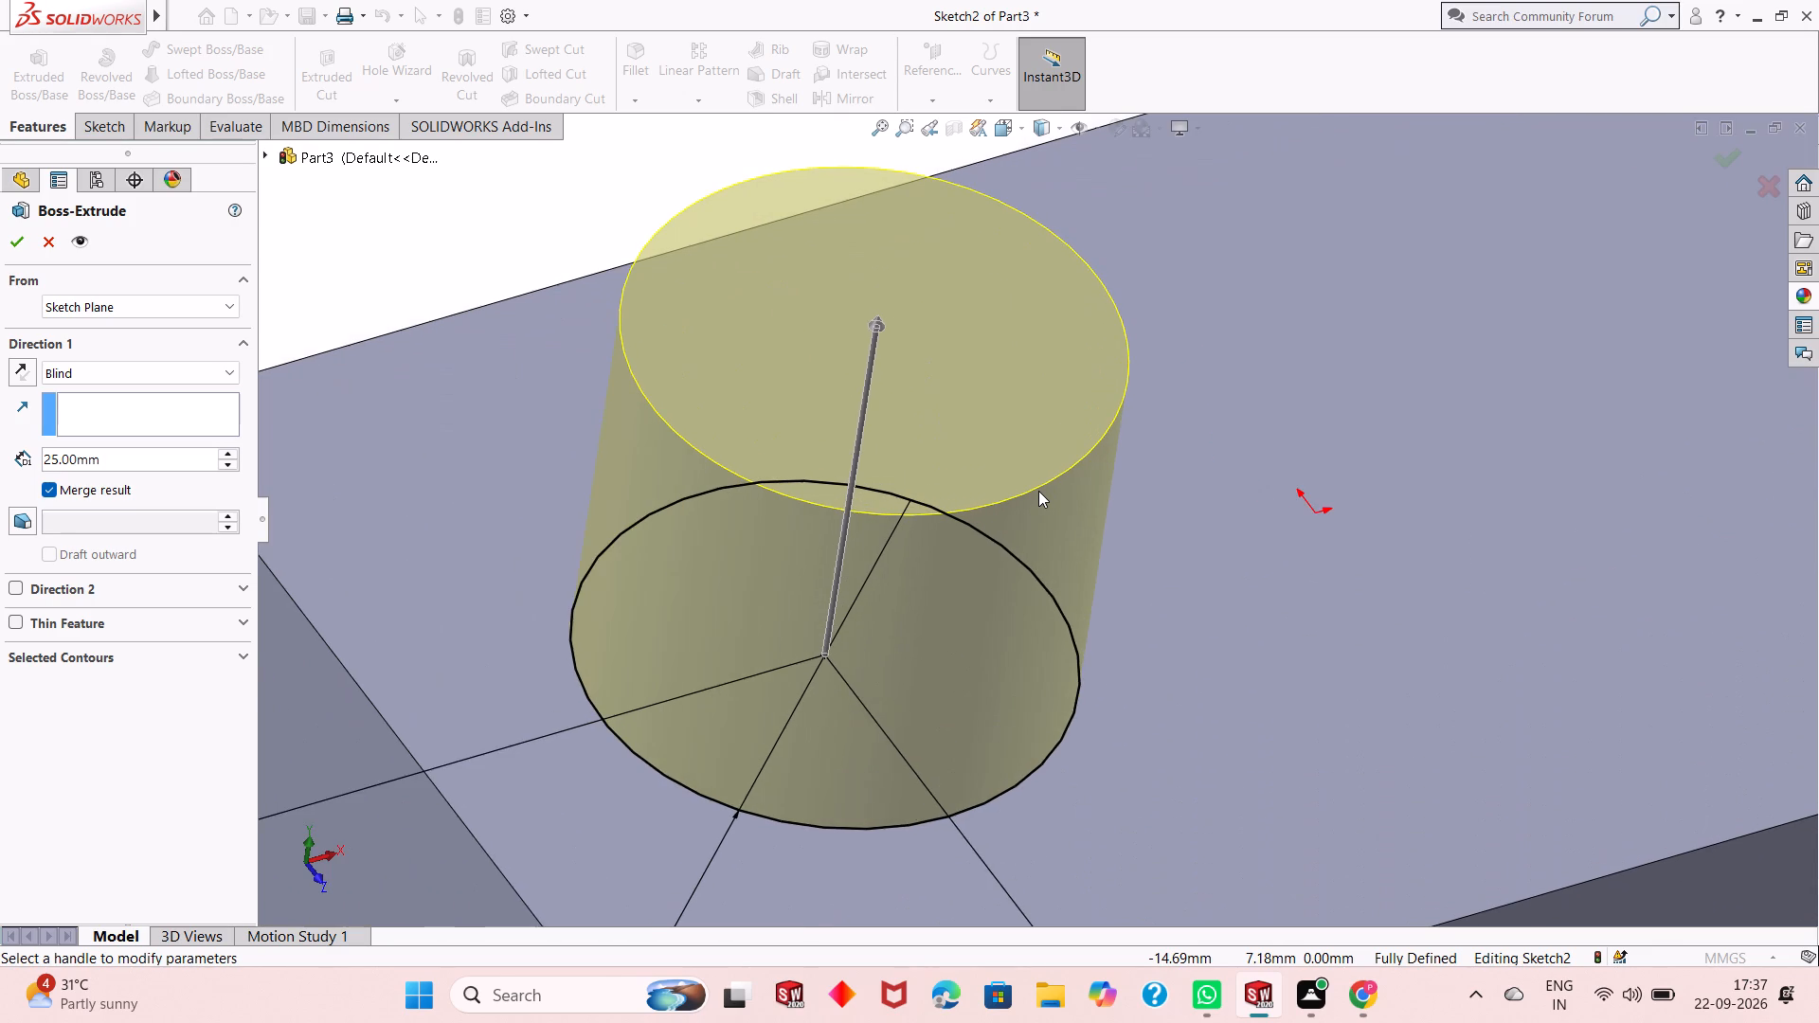
pyautogui.scroll(-2, 1038, 491)
pyautogui.scroll(4, 1038, 491)
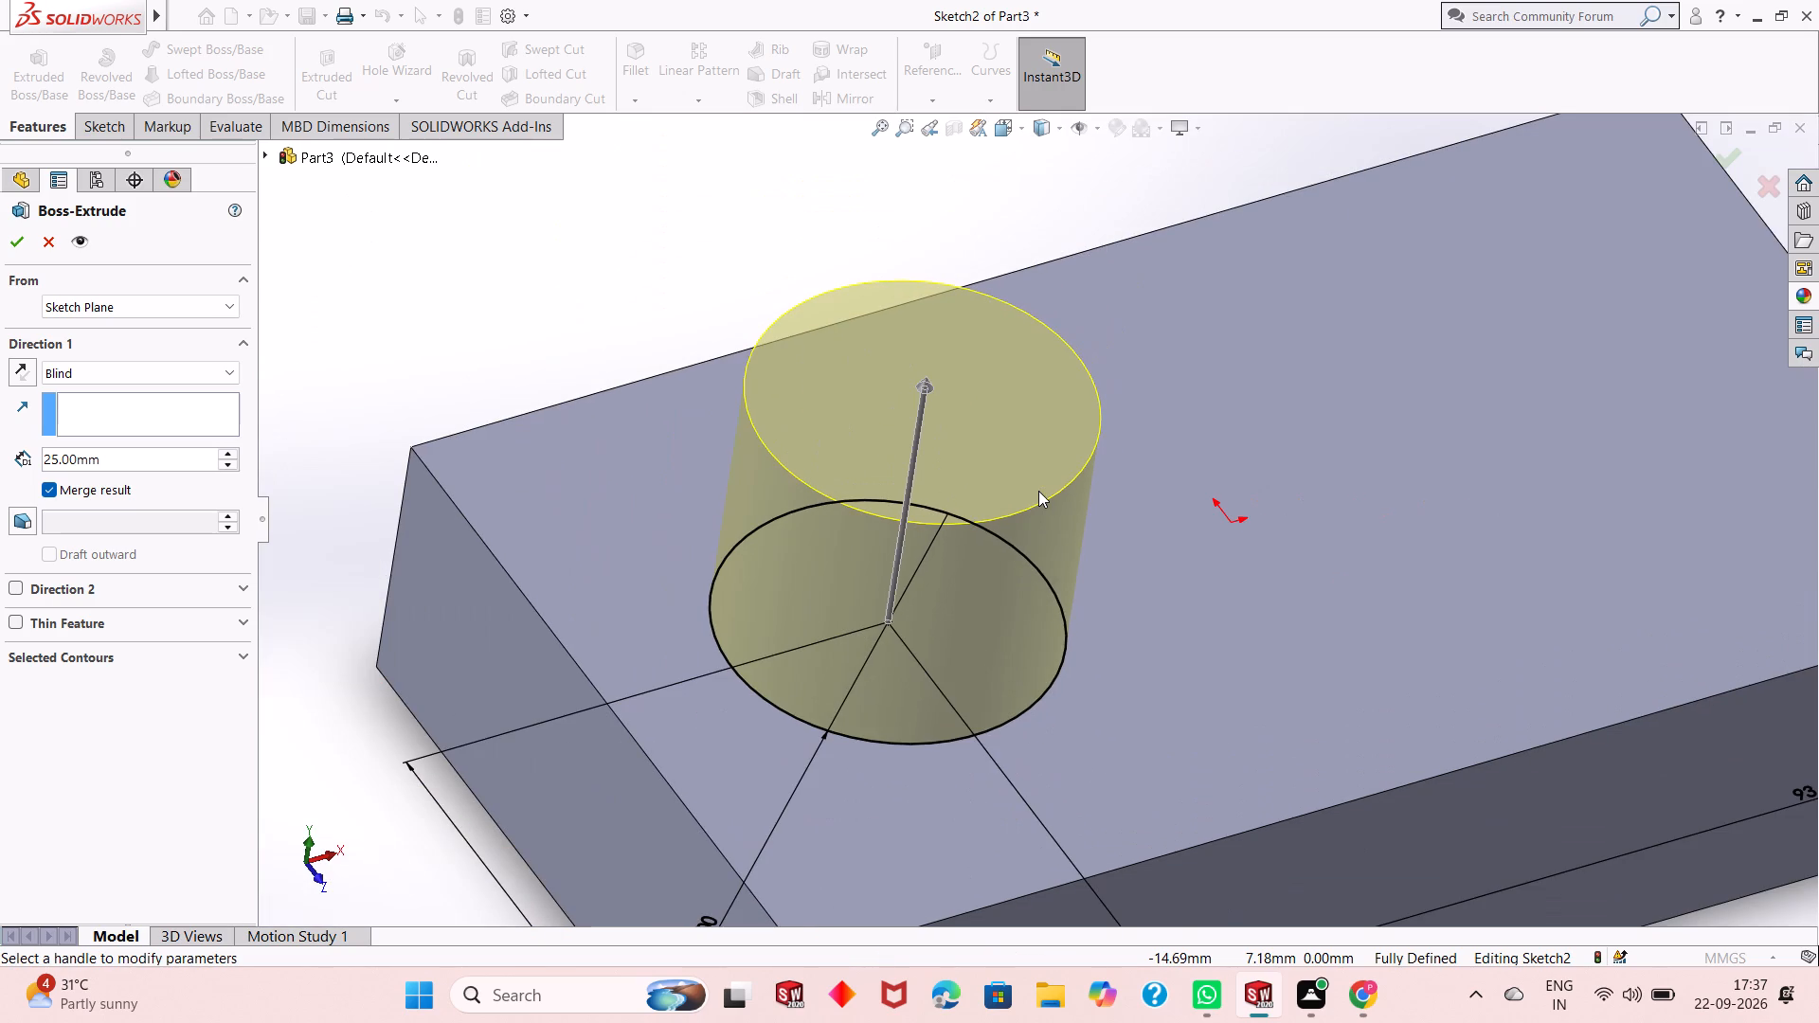
pyautogui.scroll(1, 1038, 491)
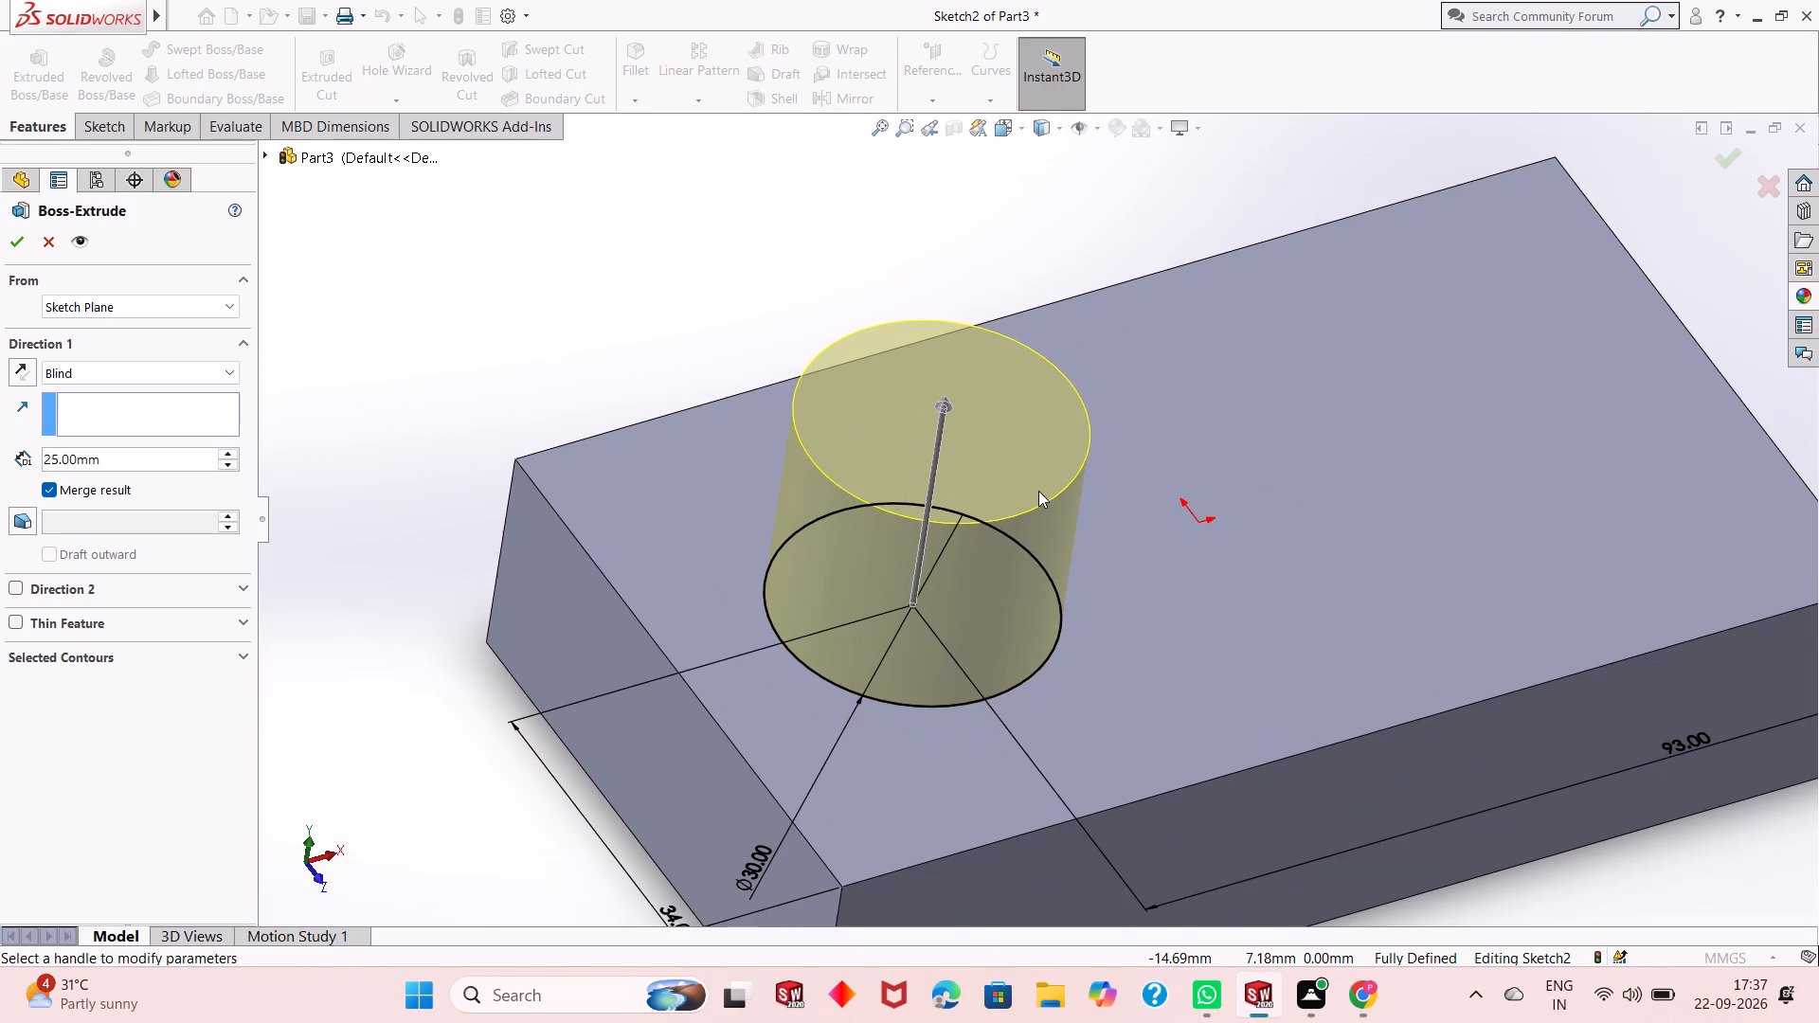
pyautogui.scroll(-1, 1038, 491)
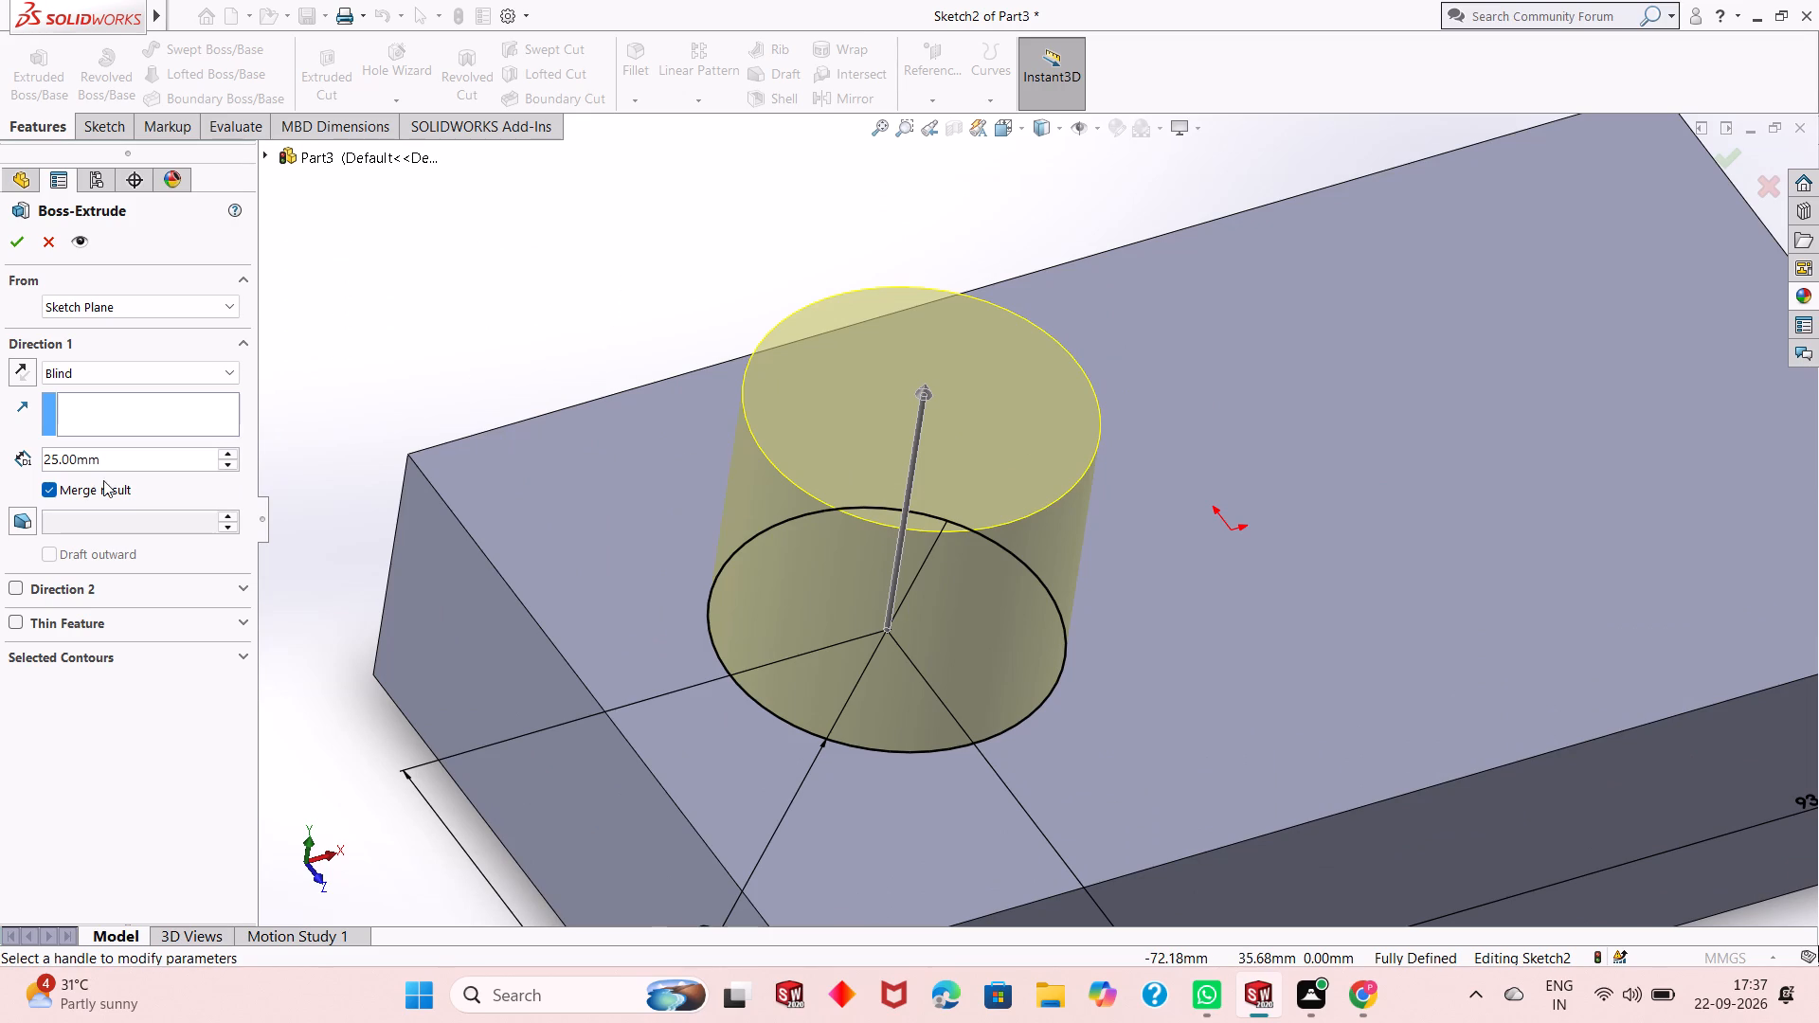
# Set the circular boss's extrusion depth to 36 mm and finish the feature.
pyautogui.doubleClick(119, 451)
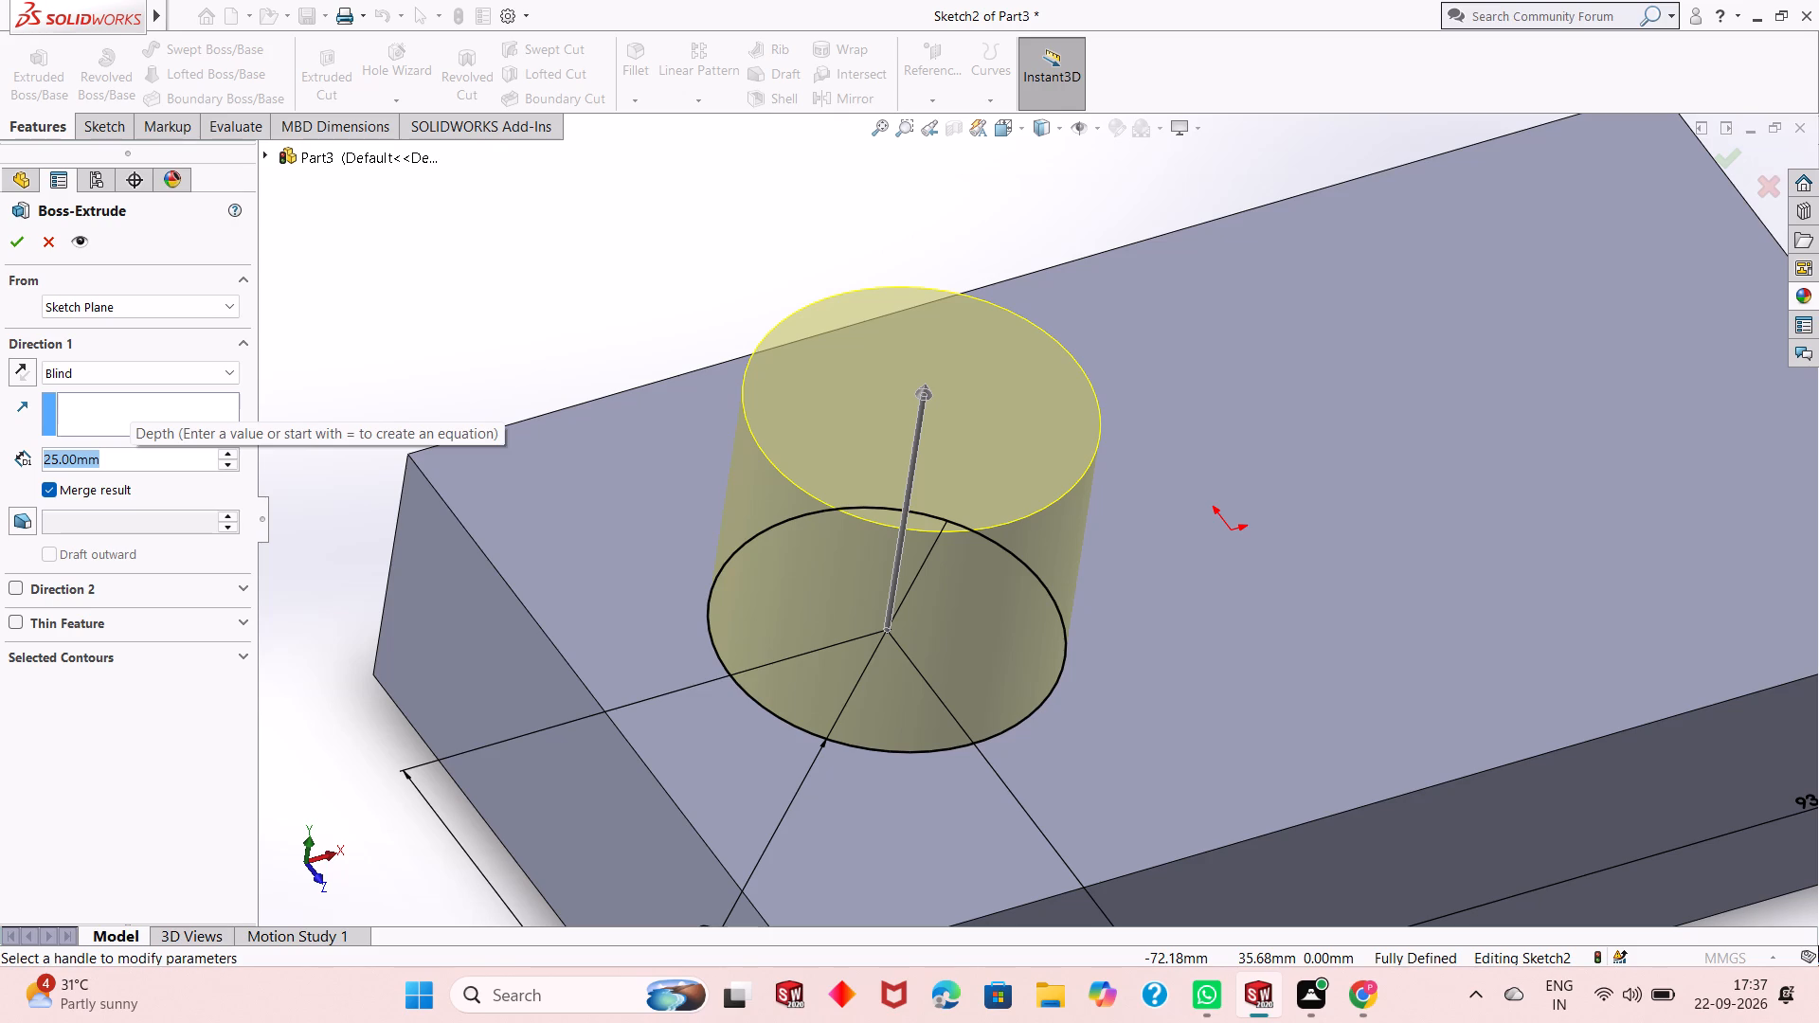
pyautogui.write('36')
pyautogui.press('Return')
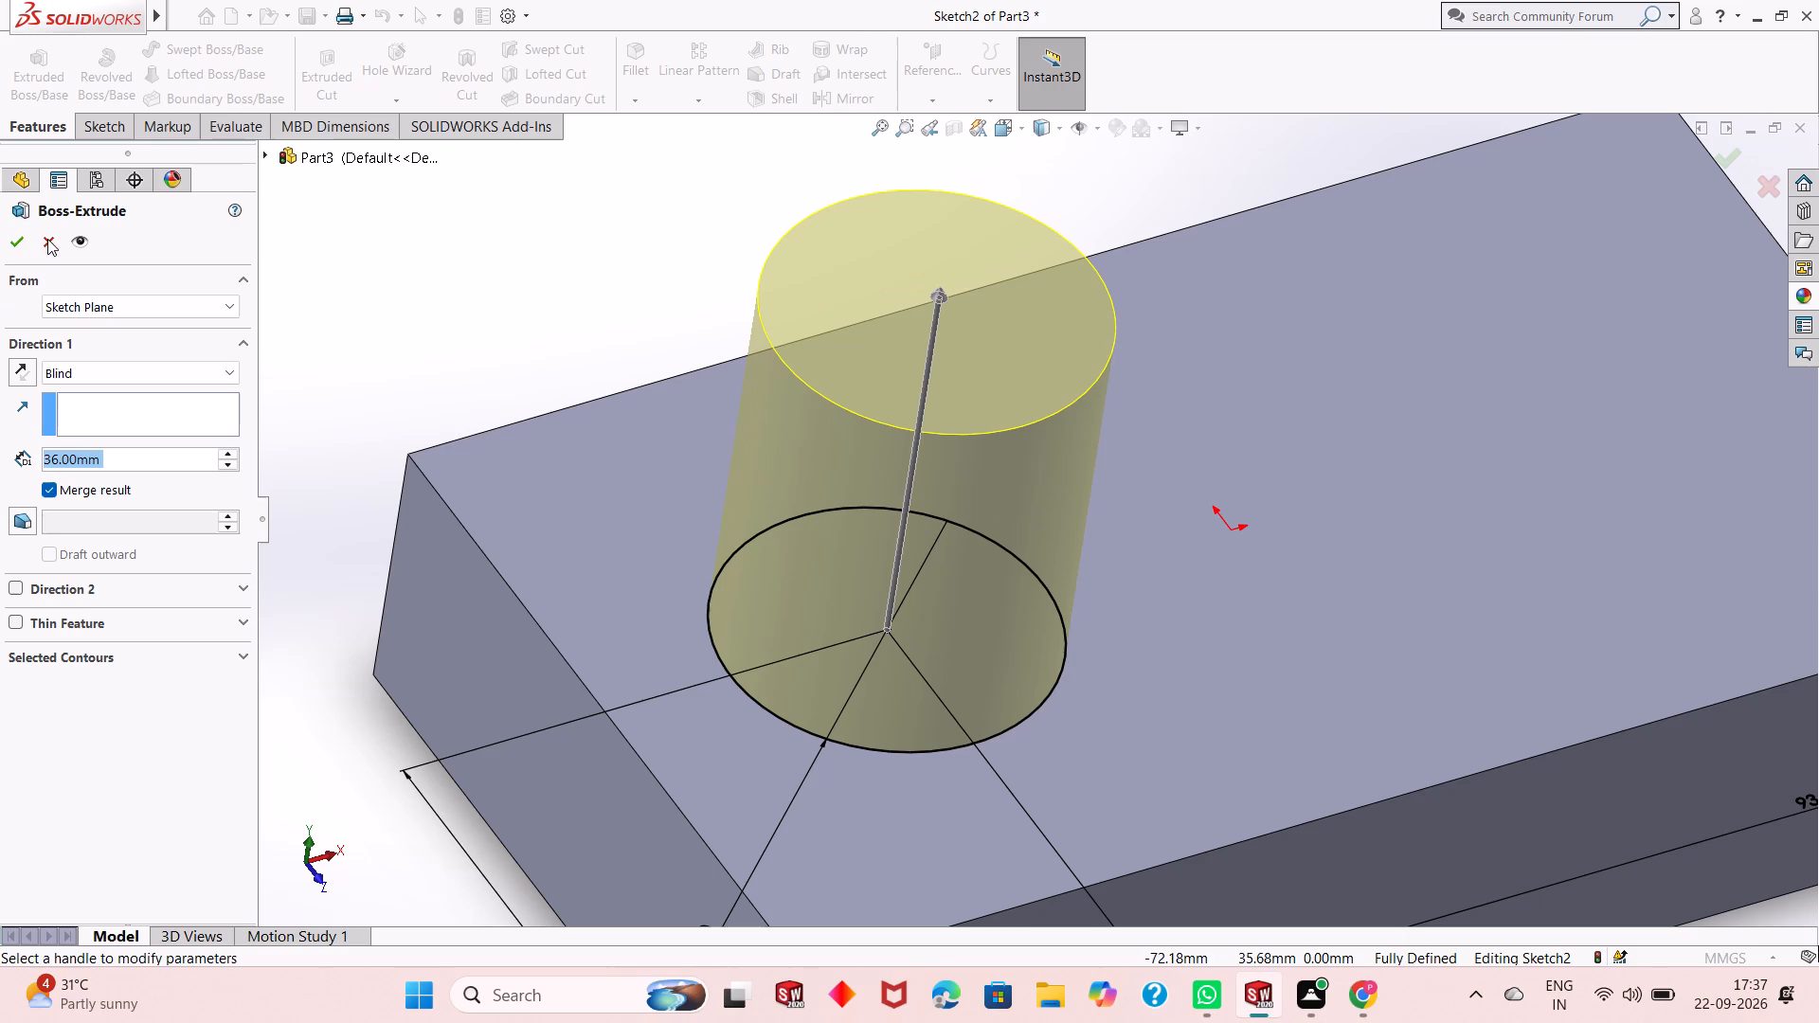
pyautogui.click(20, 240)
pyautogui.scroll(3, 689, 510)
pyautogui.click(665, 363)
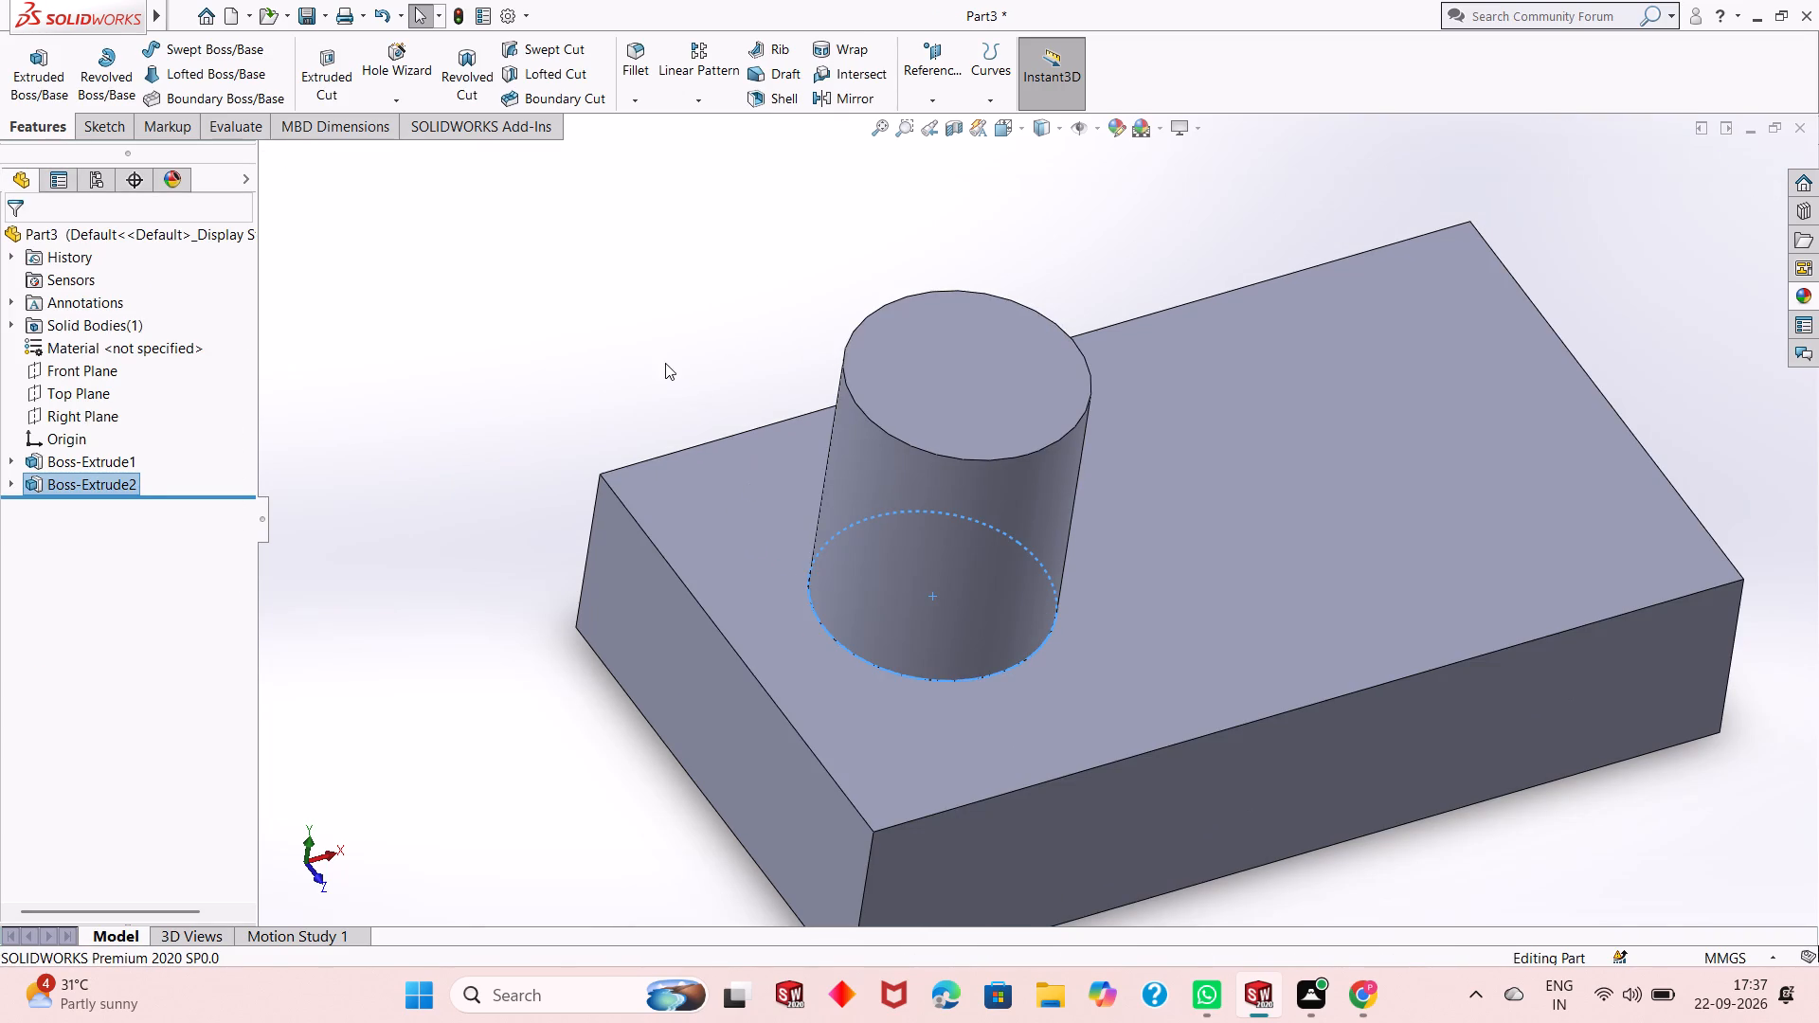
# Examine the block and its cylindrical boss from several angles.
pyautogui.moveTo(886, 503); pyautogui.dragTo(876, 395, button='middle')
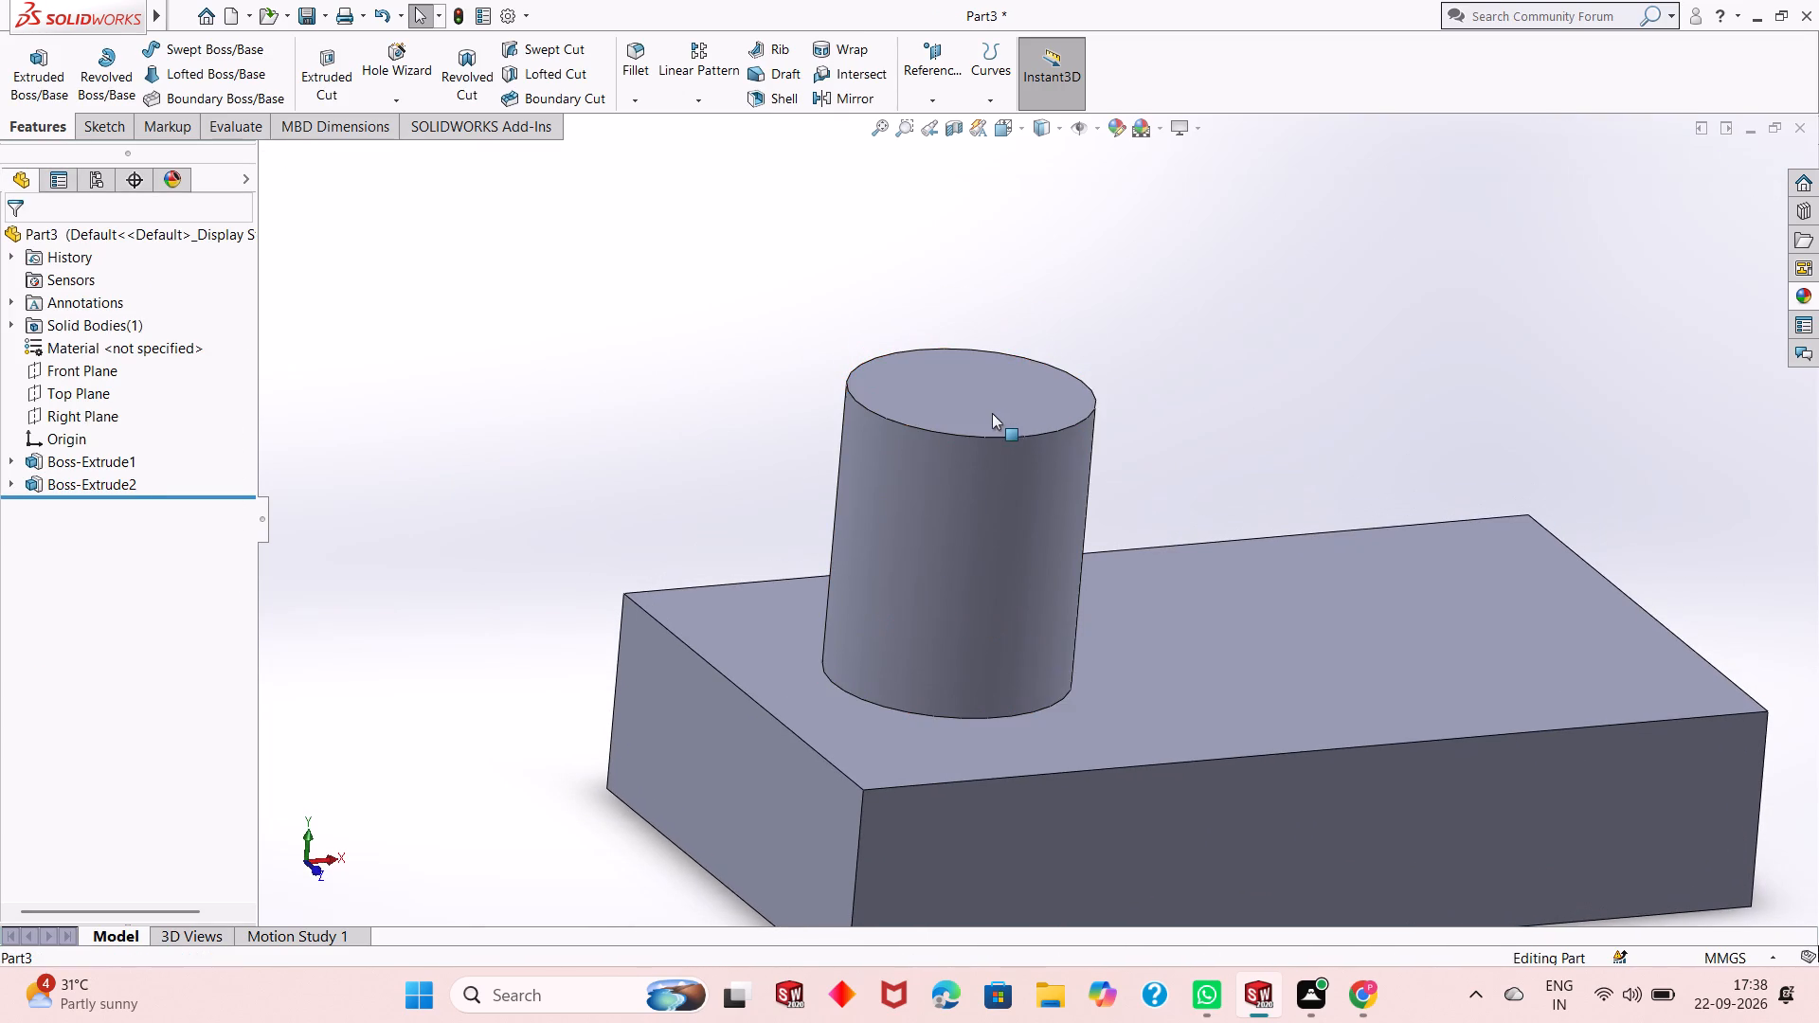
pyautogui.scroll(-2, 971, 412)
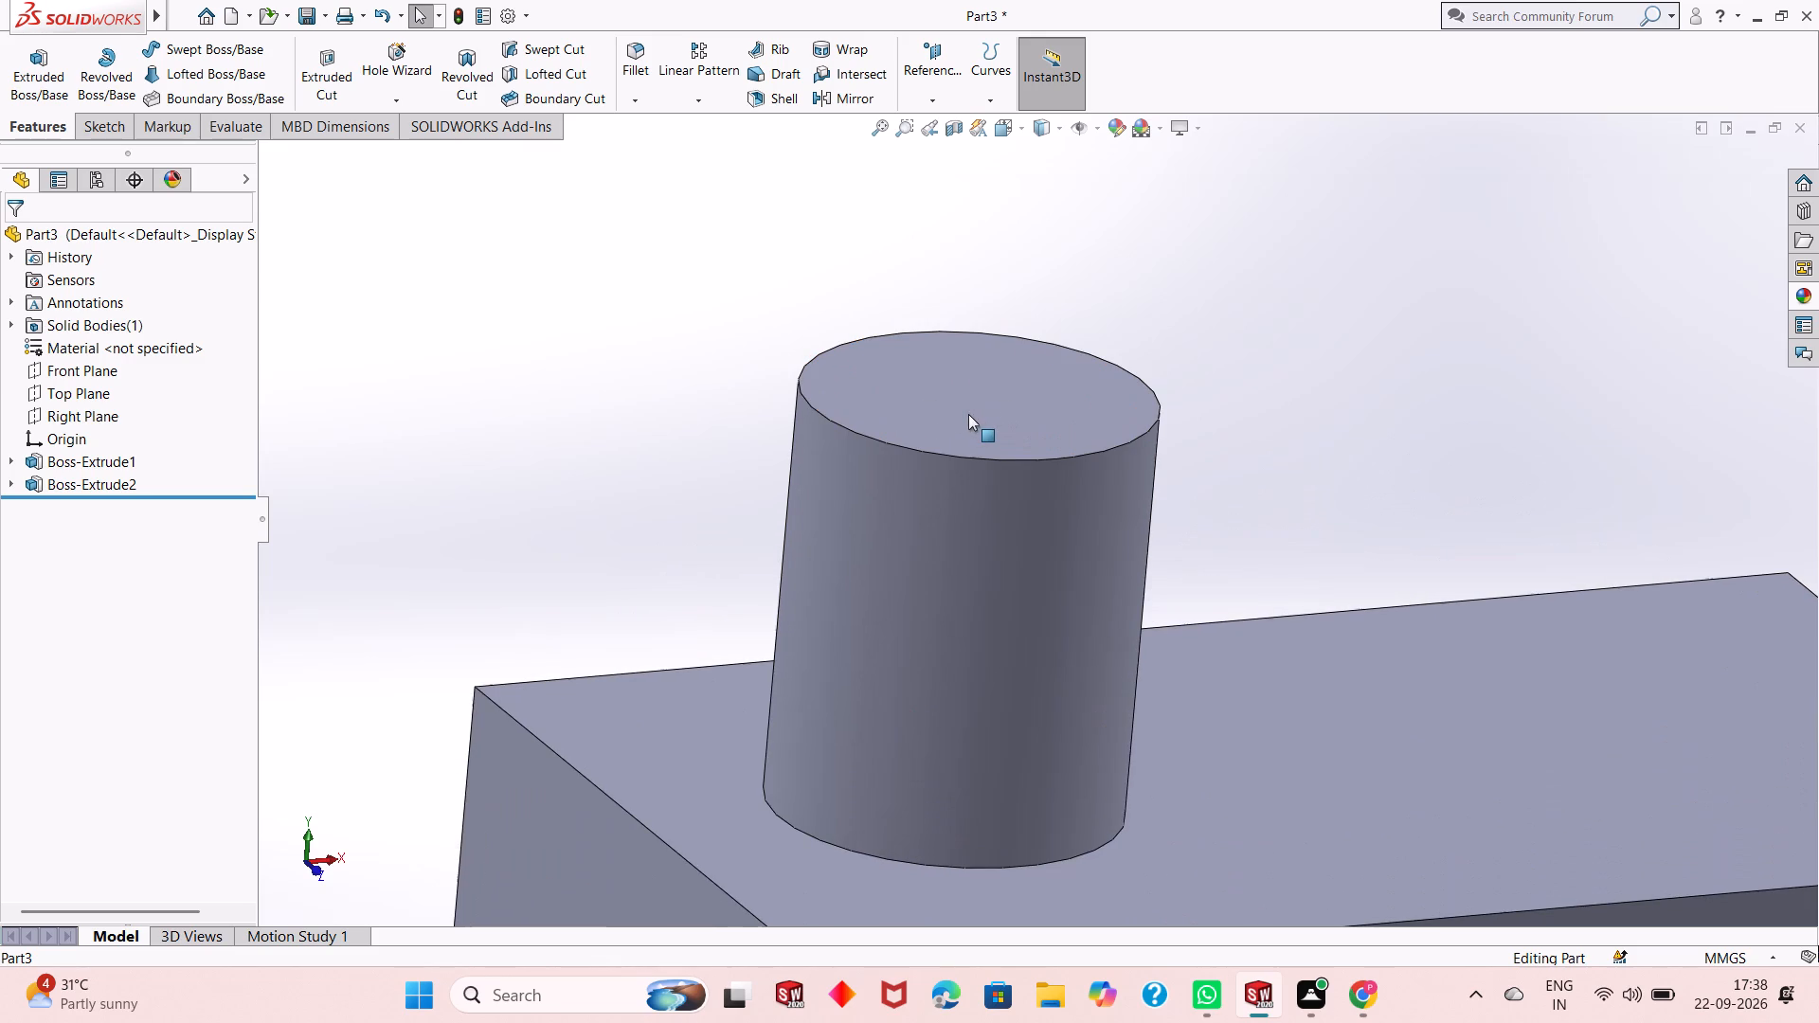
pyautogui.scroll(-1, 968, 414)
pyautogui.scroll(3, 968, 414)
pyautogui.scroll(2, 1000, 565)
pyautogui.scroll(-1, 1243, 646)
pyautogui.moveTo(1180, 610); pyautogui.dragTo(1126, 629, button='middle')
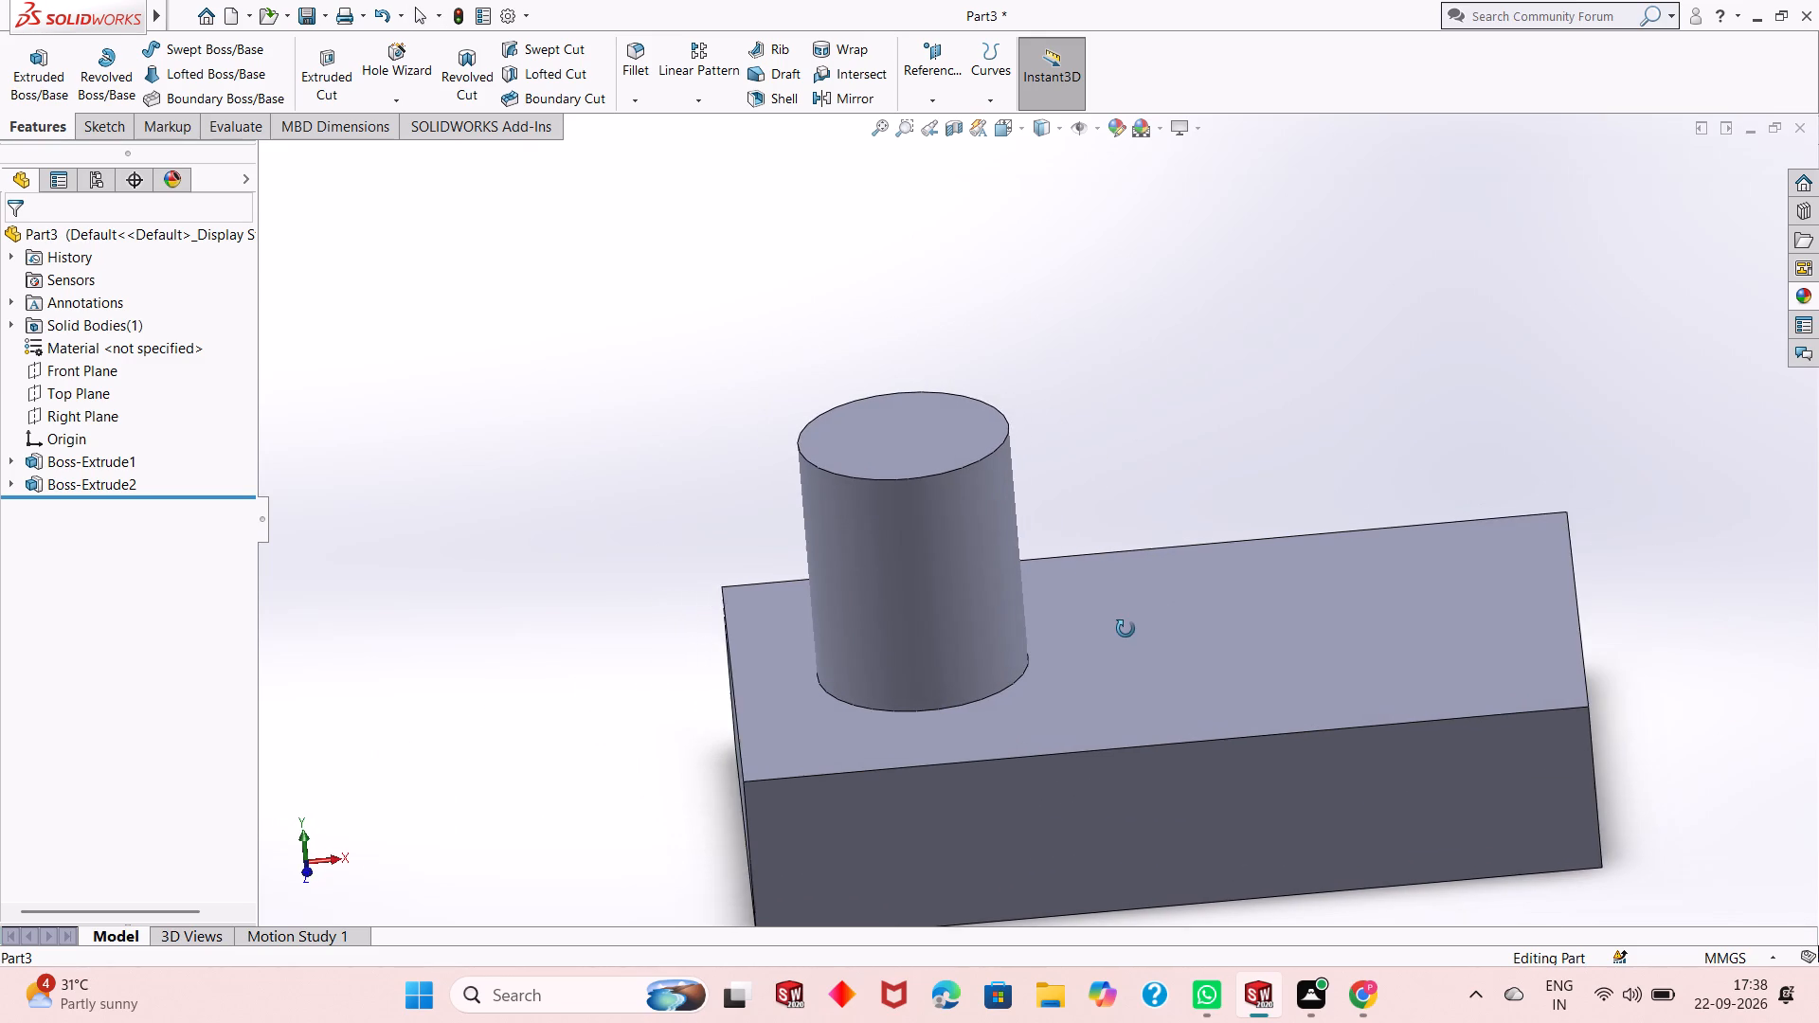
pyautogui.moveTo(1126, 629); pyautogui.dragTo(1378, 505, button='middle')
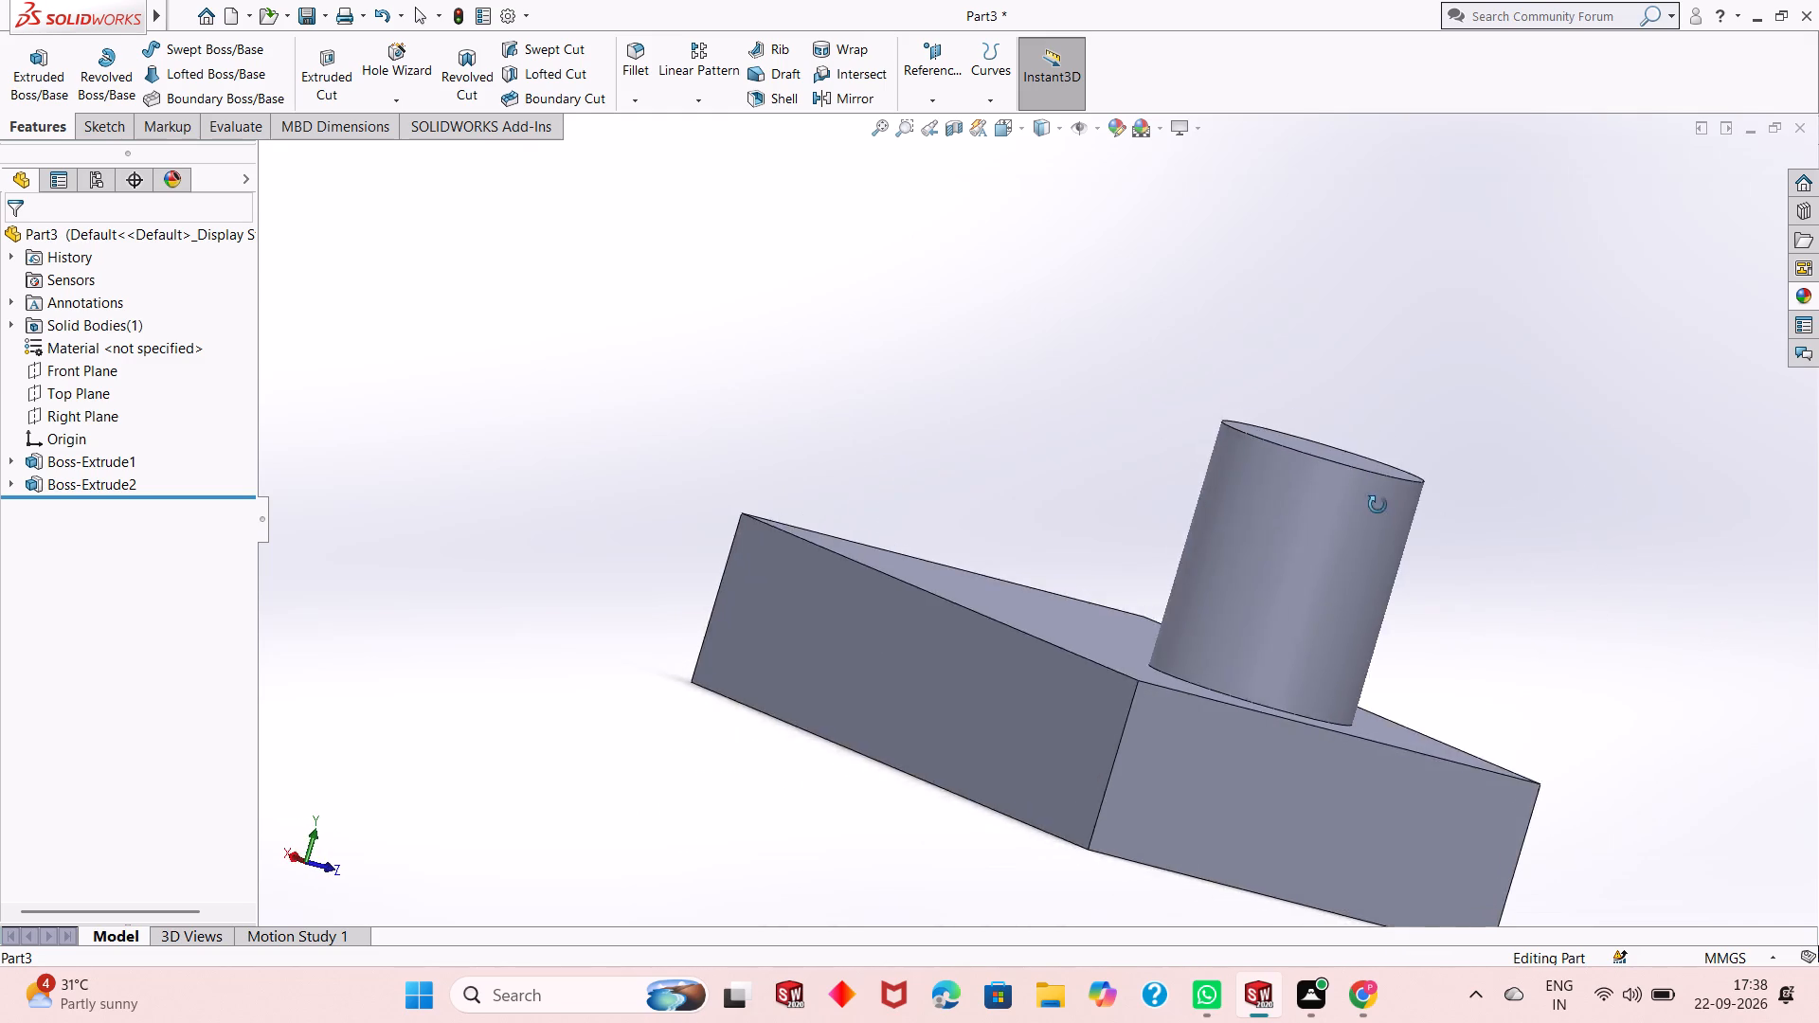
pyautogui.moveTo(1378, 505); pyautogui.dragTo(1226, 571, button='middle')
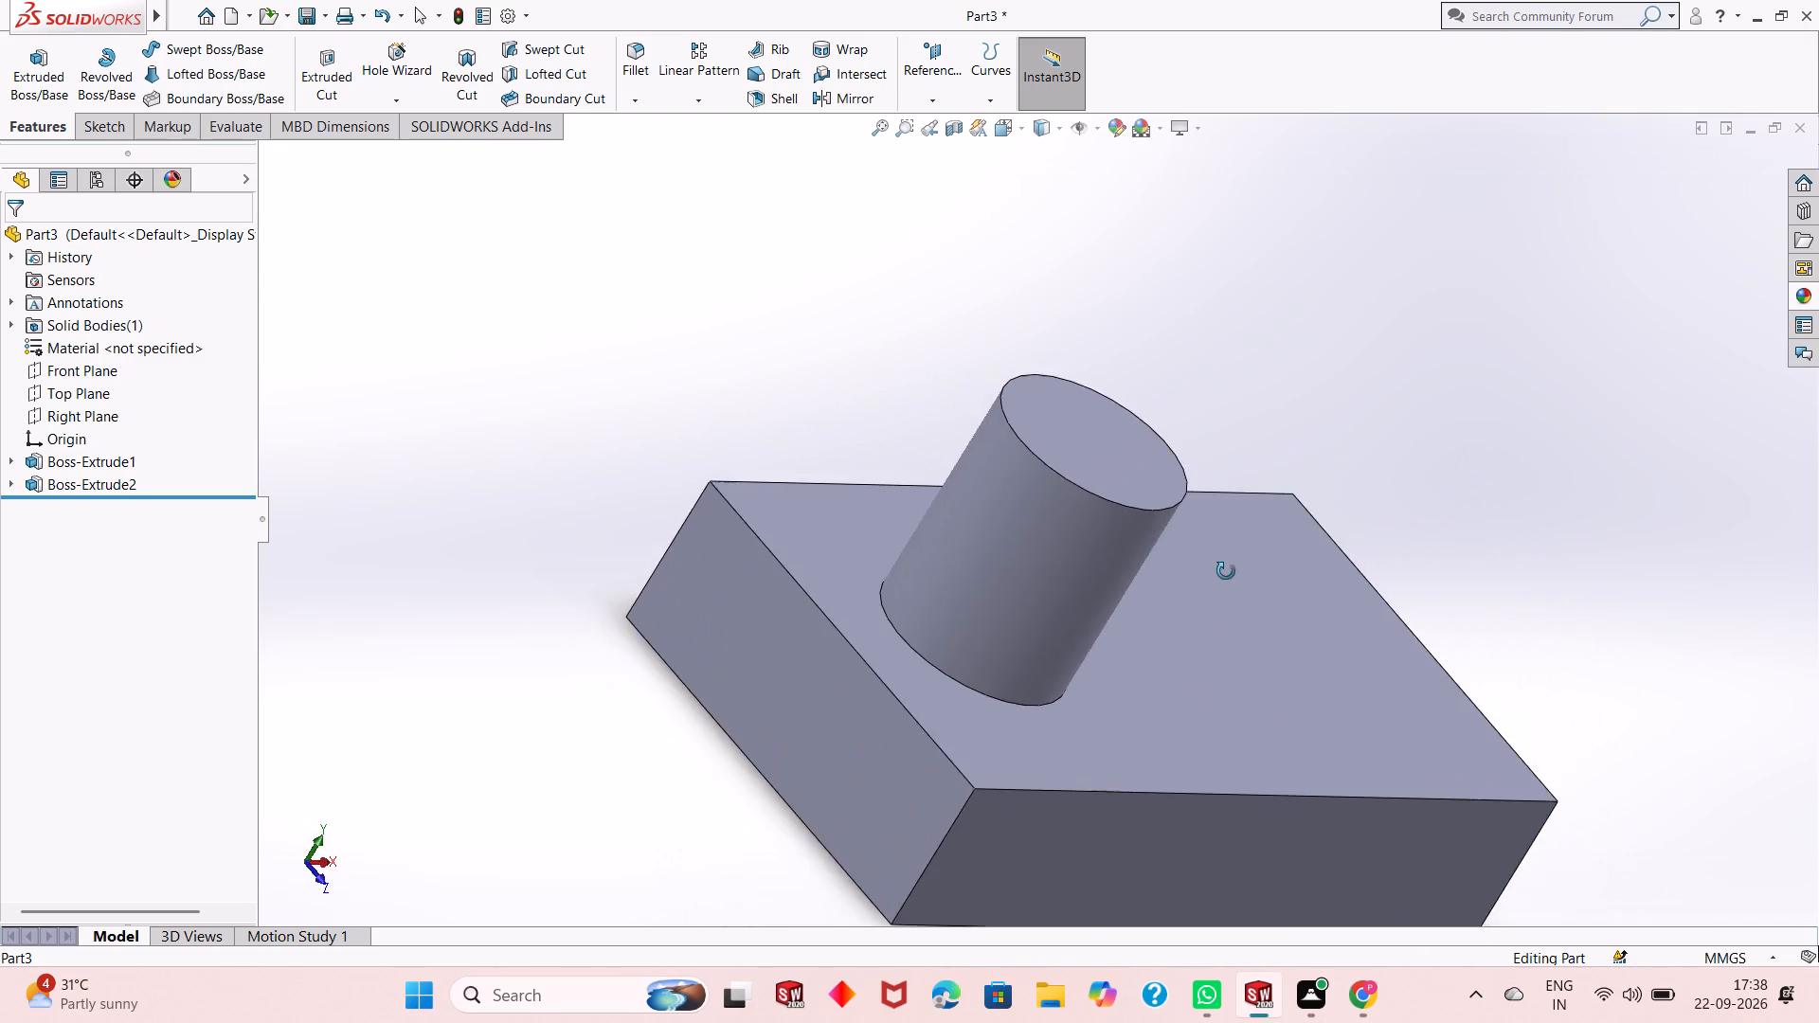
pyautogui.moveTo(1226, 571); pyautogui.dragTo(1294, 570, button='middle')
pyautogui.moveTo(1329, 570); pyautogui.dragTo(1197, 652, button='middle')
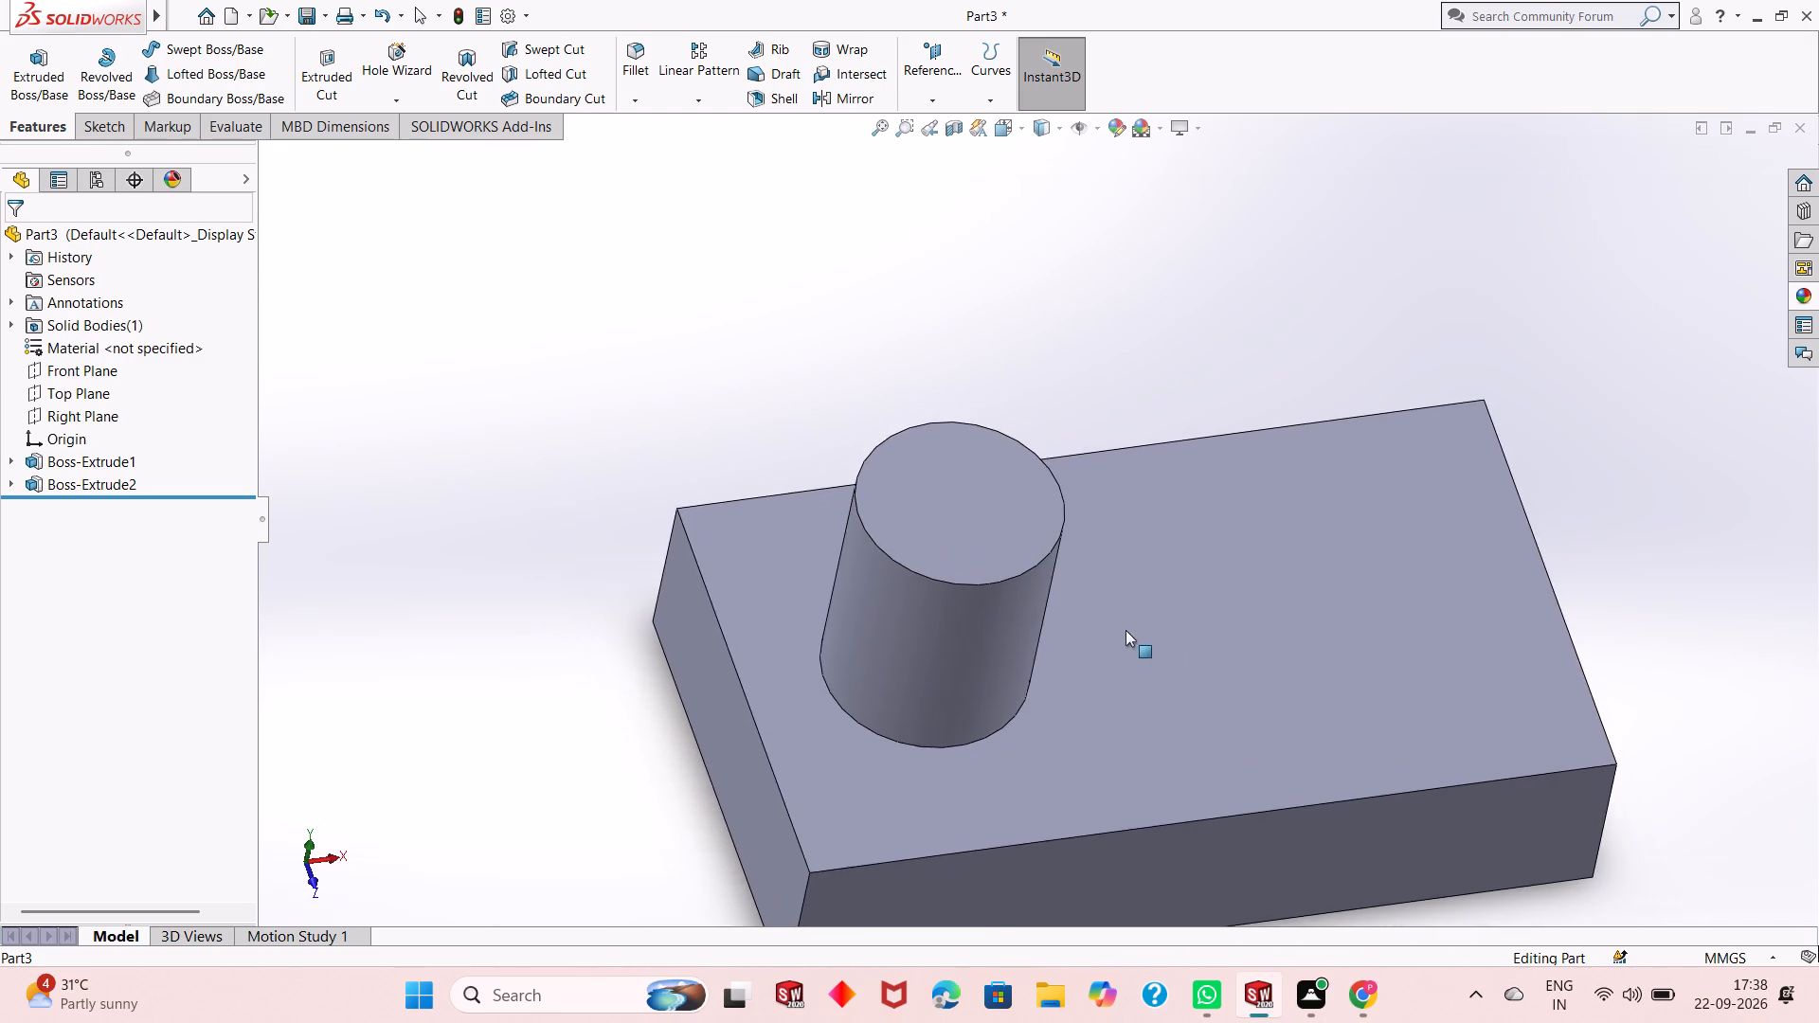
# Start a sketch on the boss's top face and draw a concentric circle about 17.8 mm in diameter.
pyautogui.scroll(-3, 1125, 630)
pyautogui.scroll(2, 1095, 641)
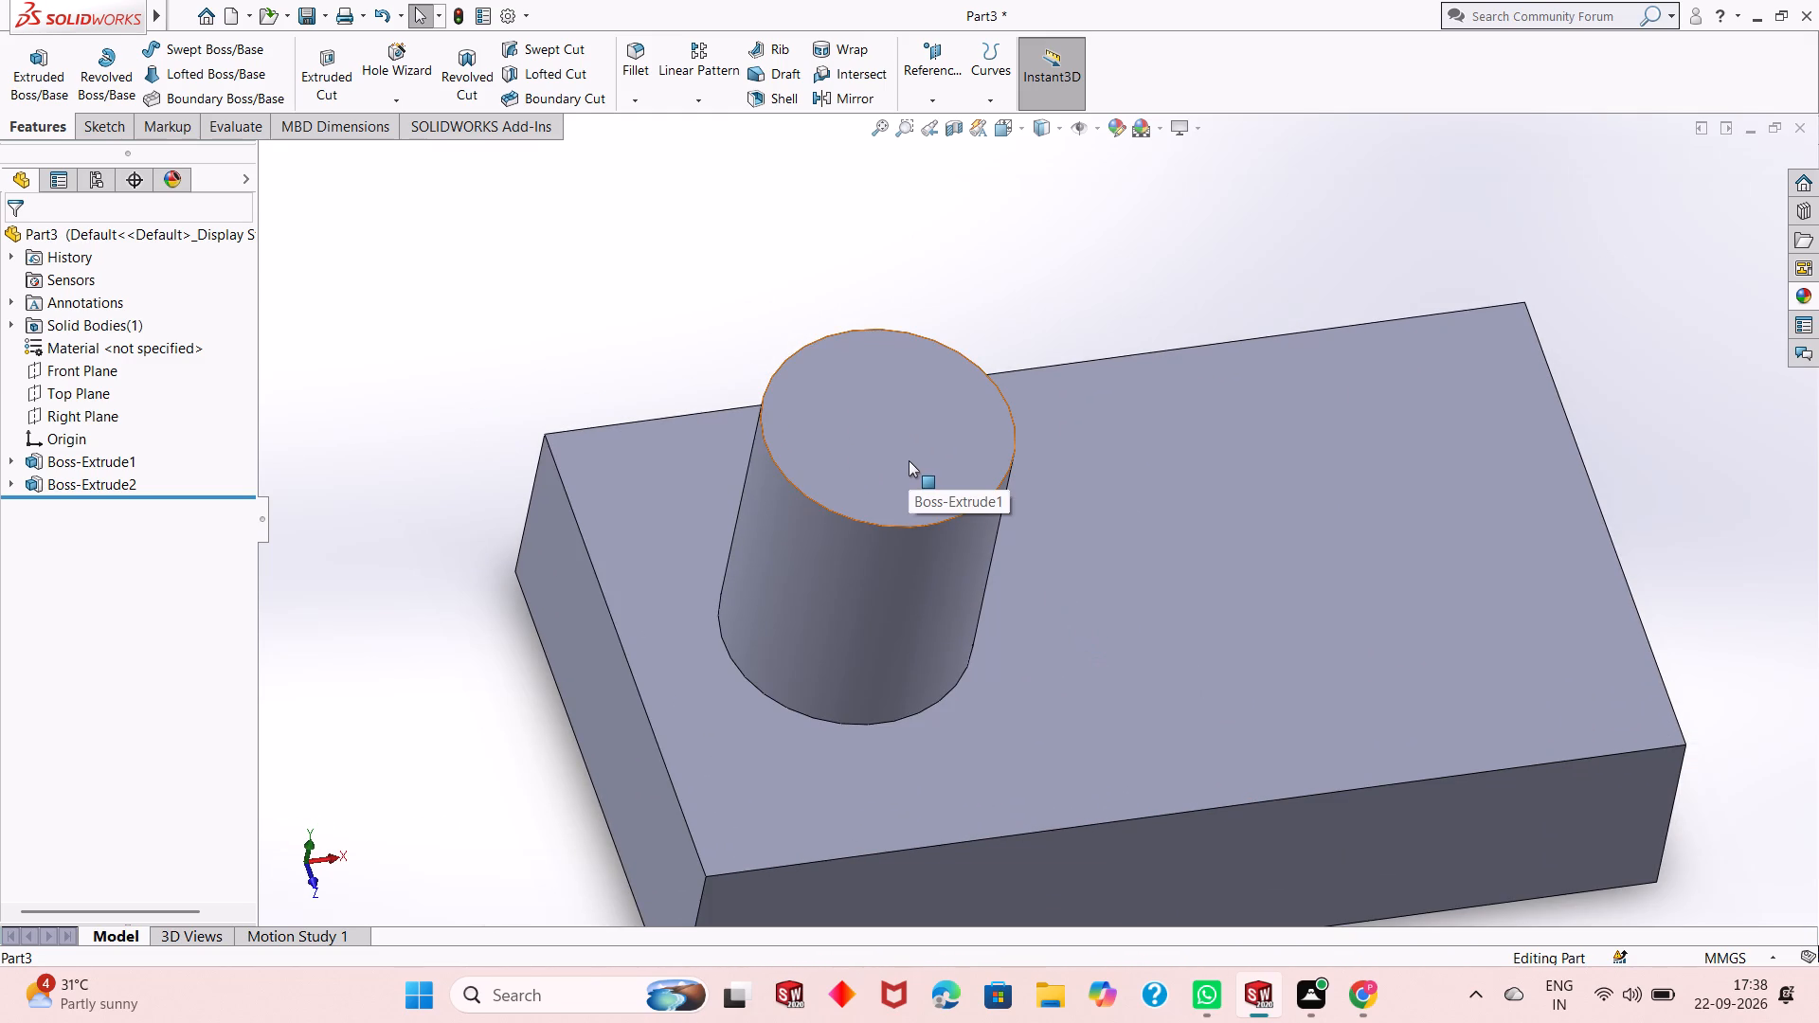
pyautogui.click(909, 460)
pyautogui.click(992, 412)
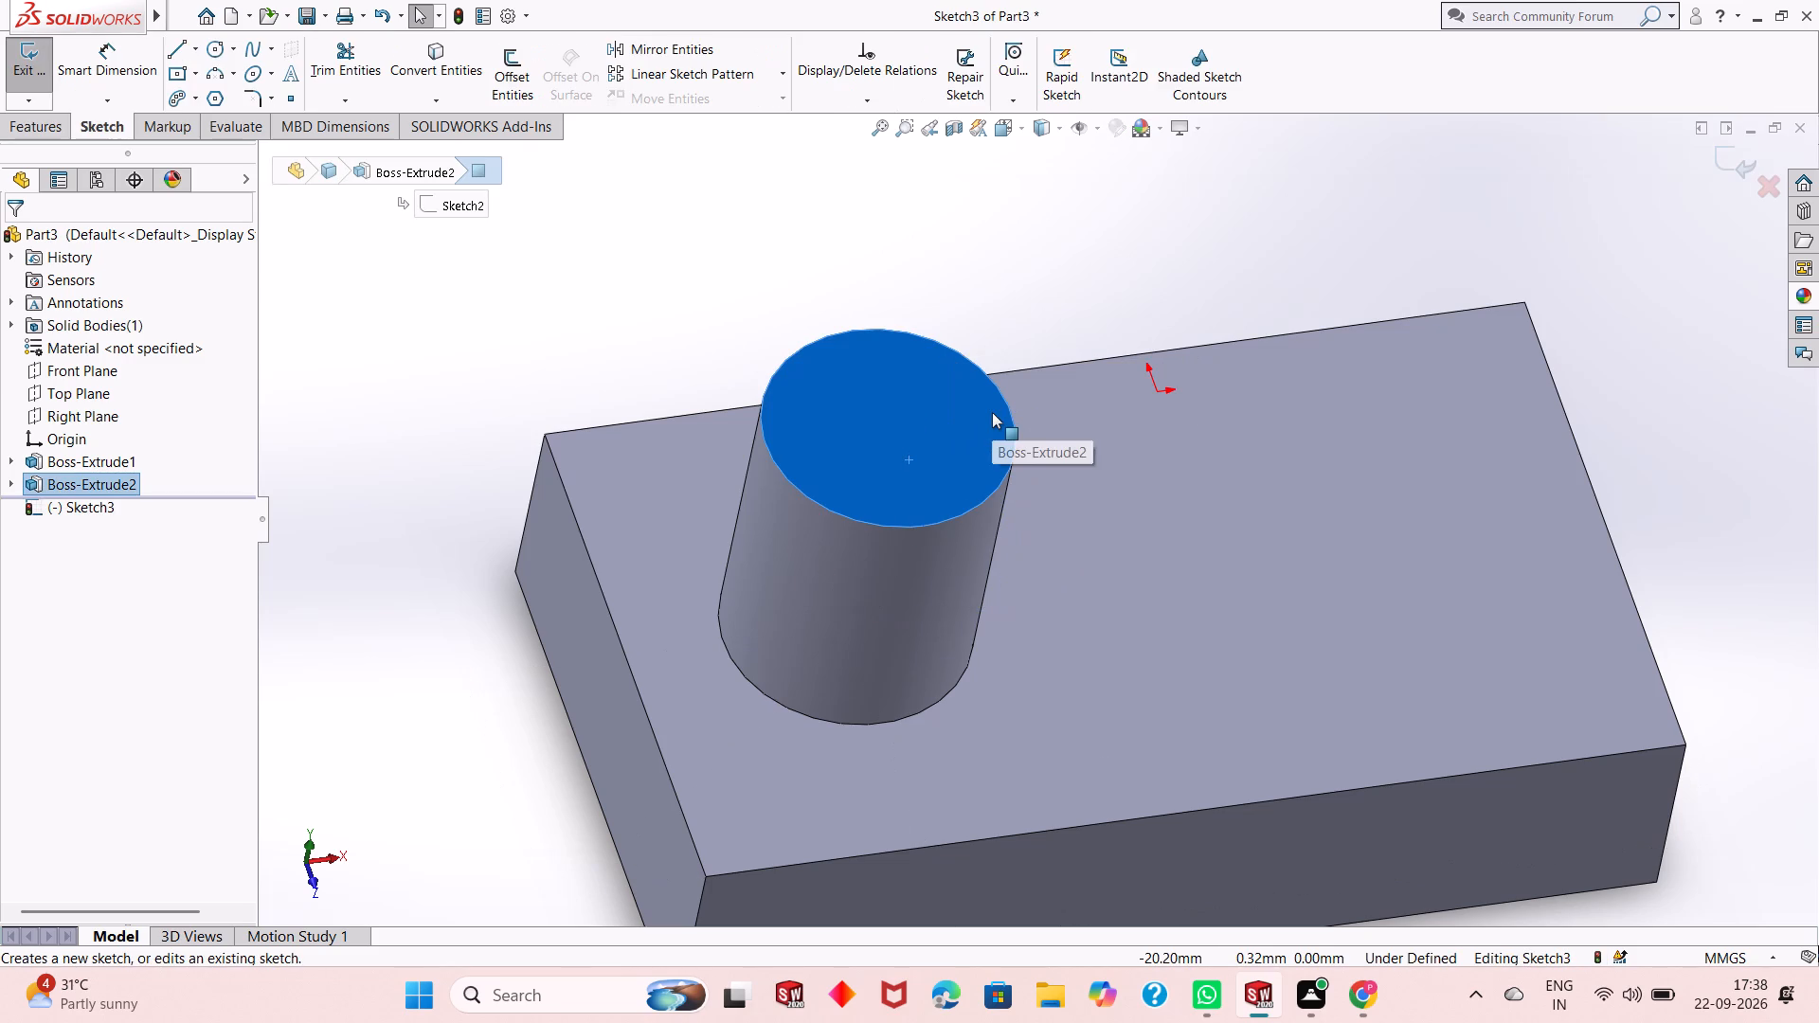
pyautogui.hotkey('ctrl', '8')
pyautogui.press('Escape')
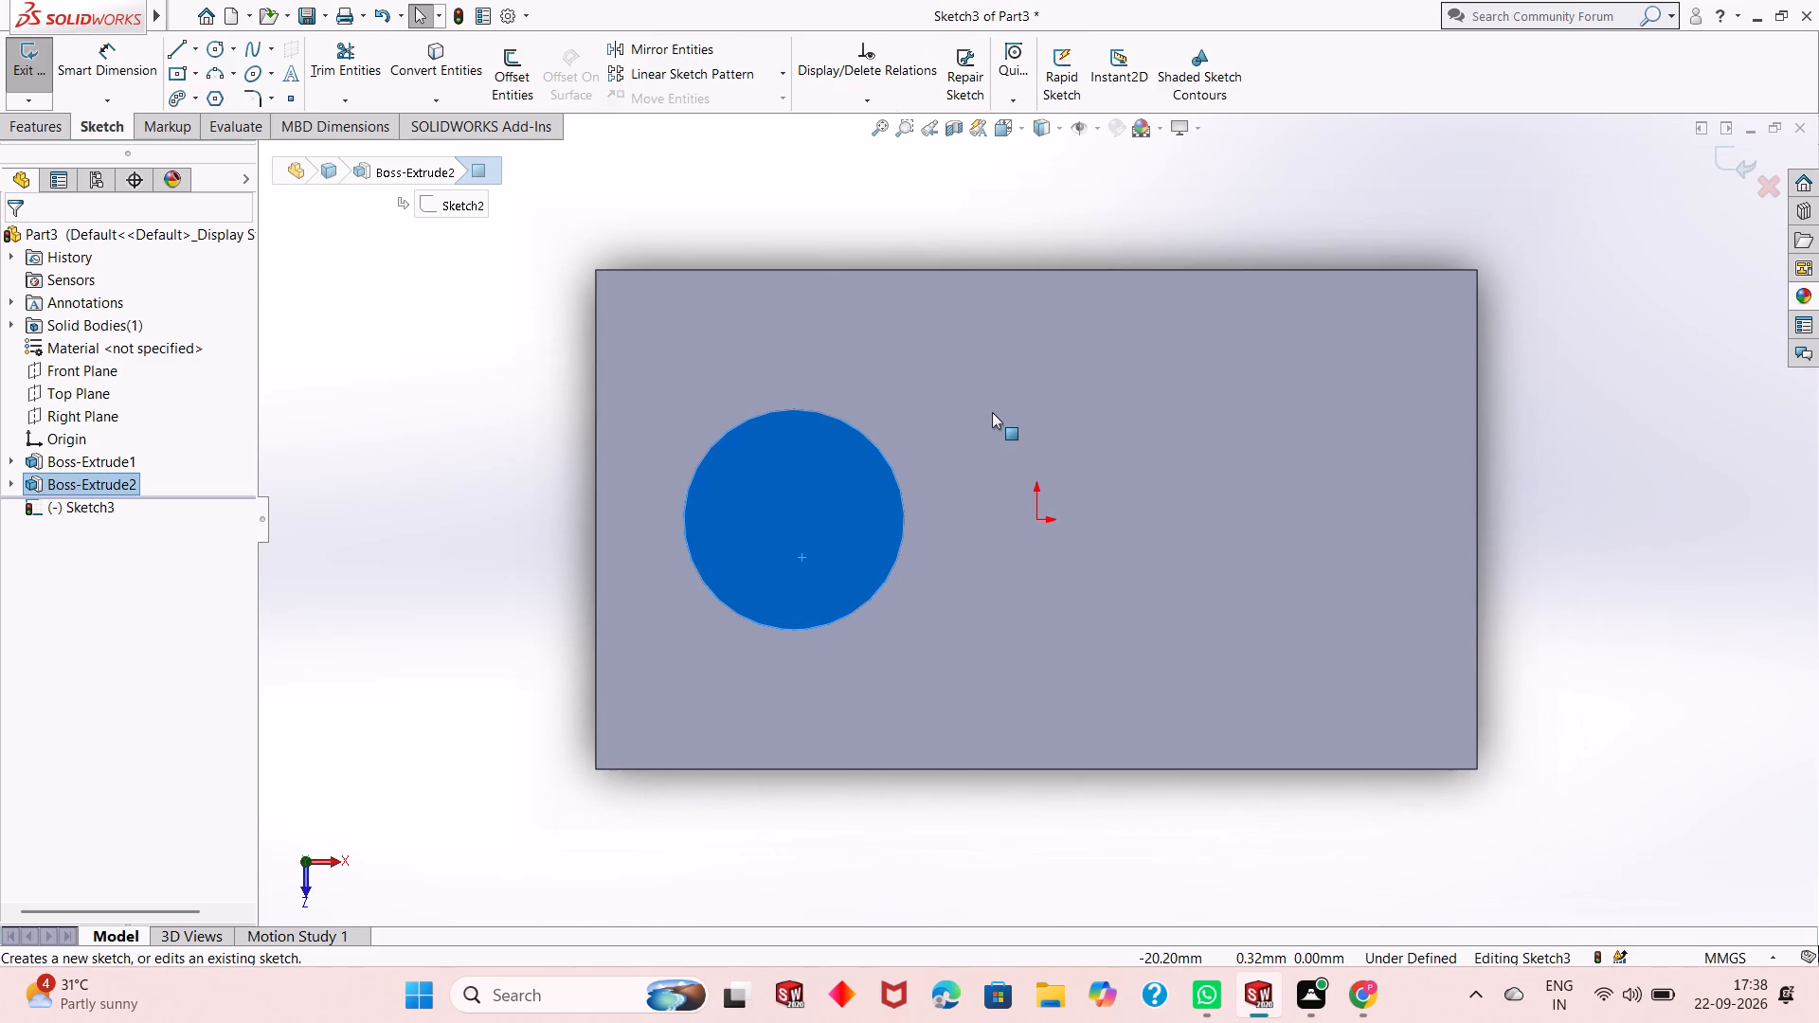
pyautogui.click(211, 56)
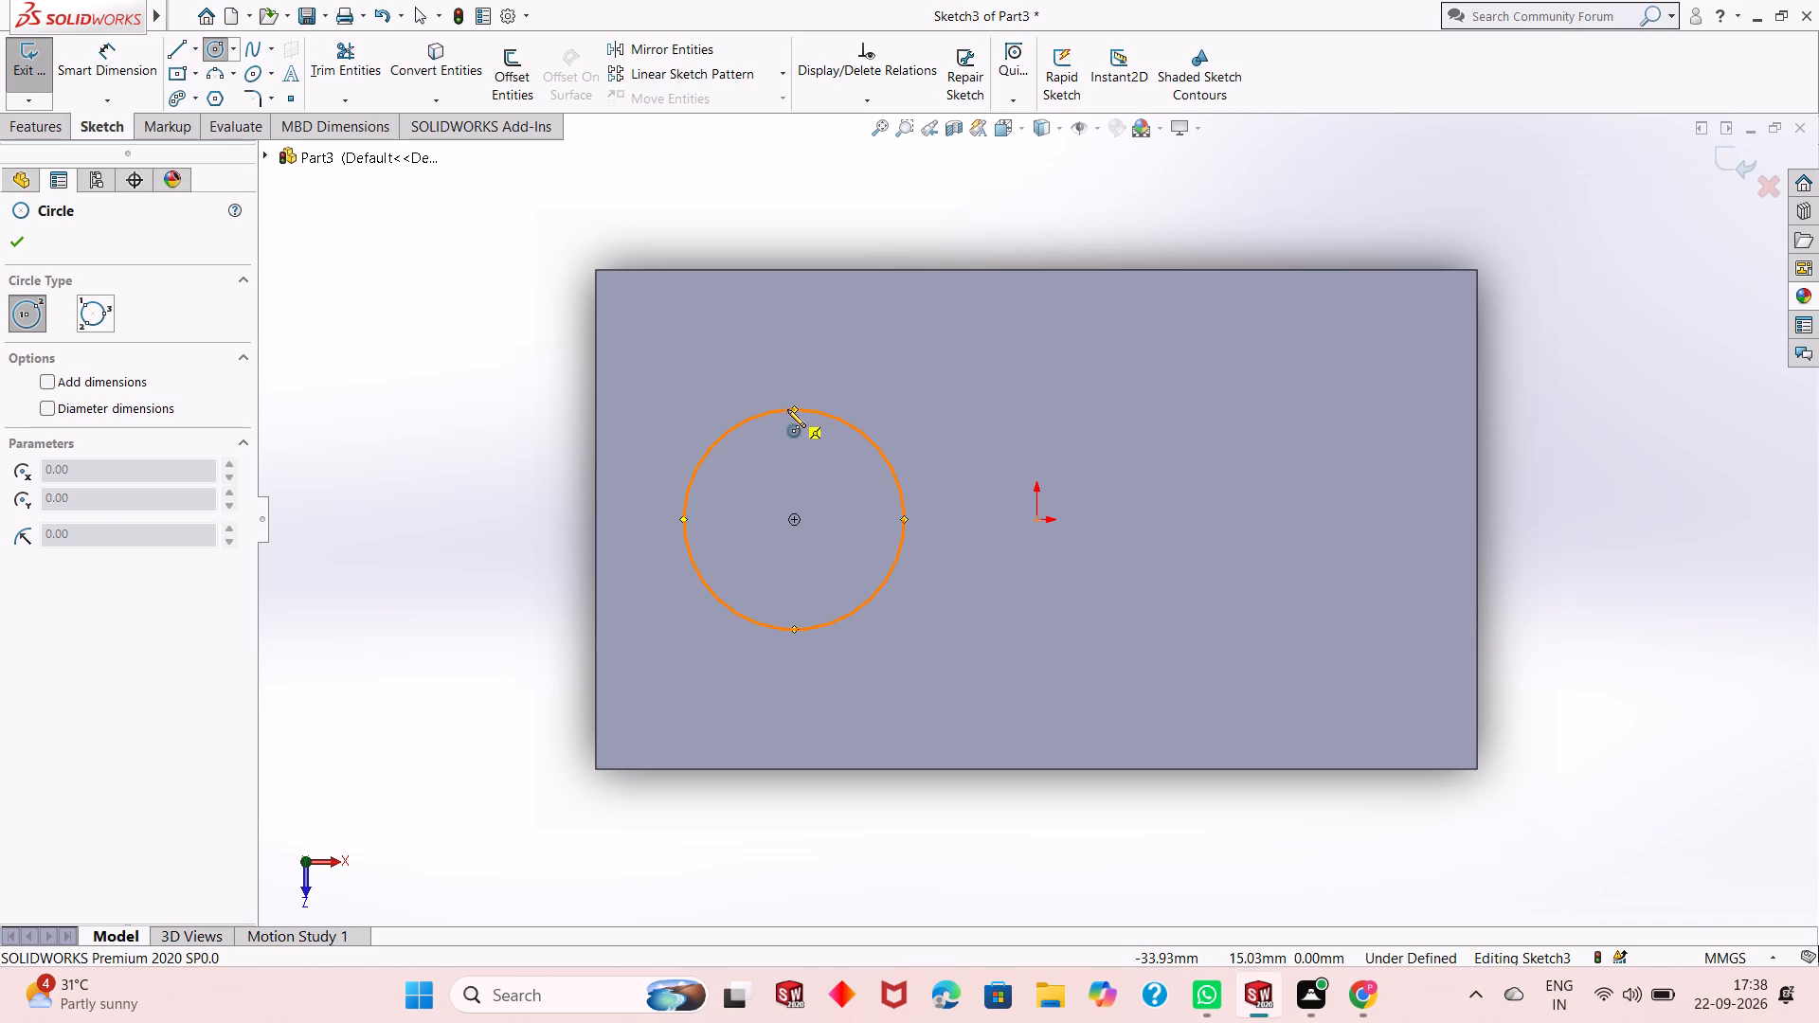
pyautogui.click(795, 517)
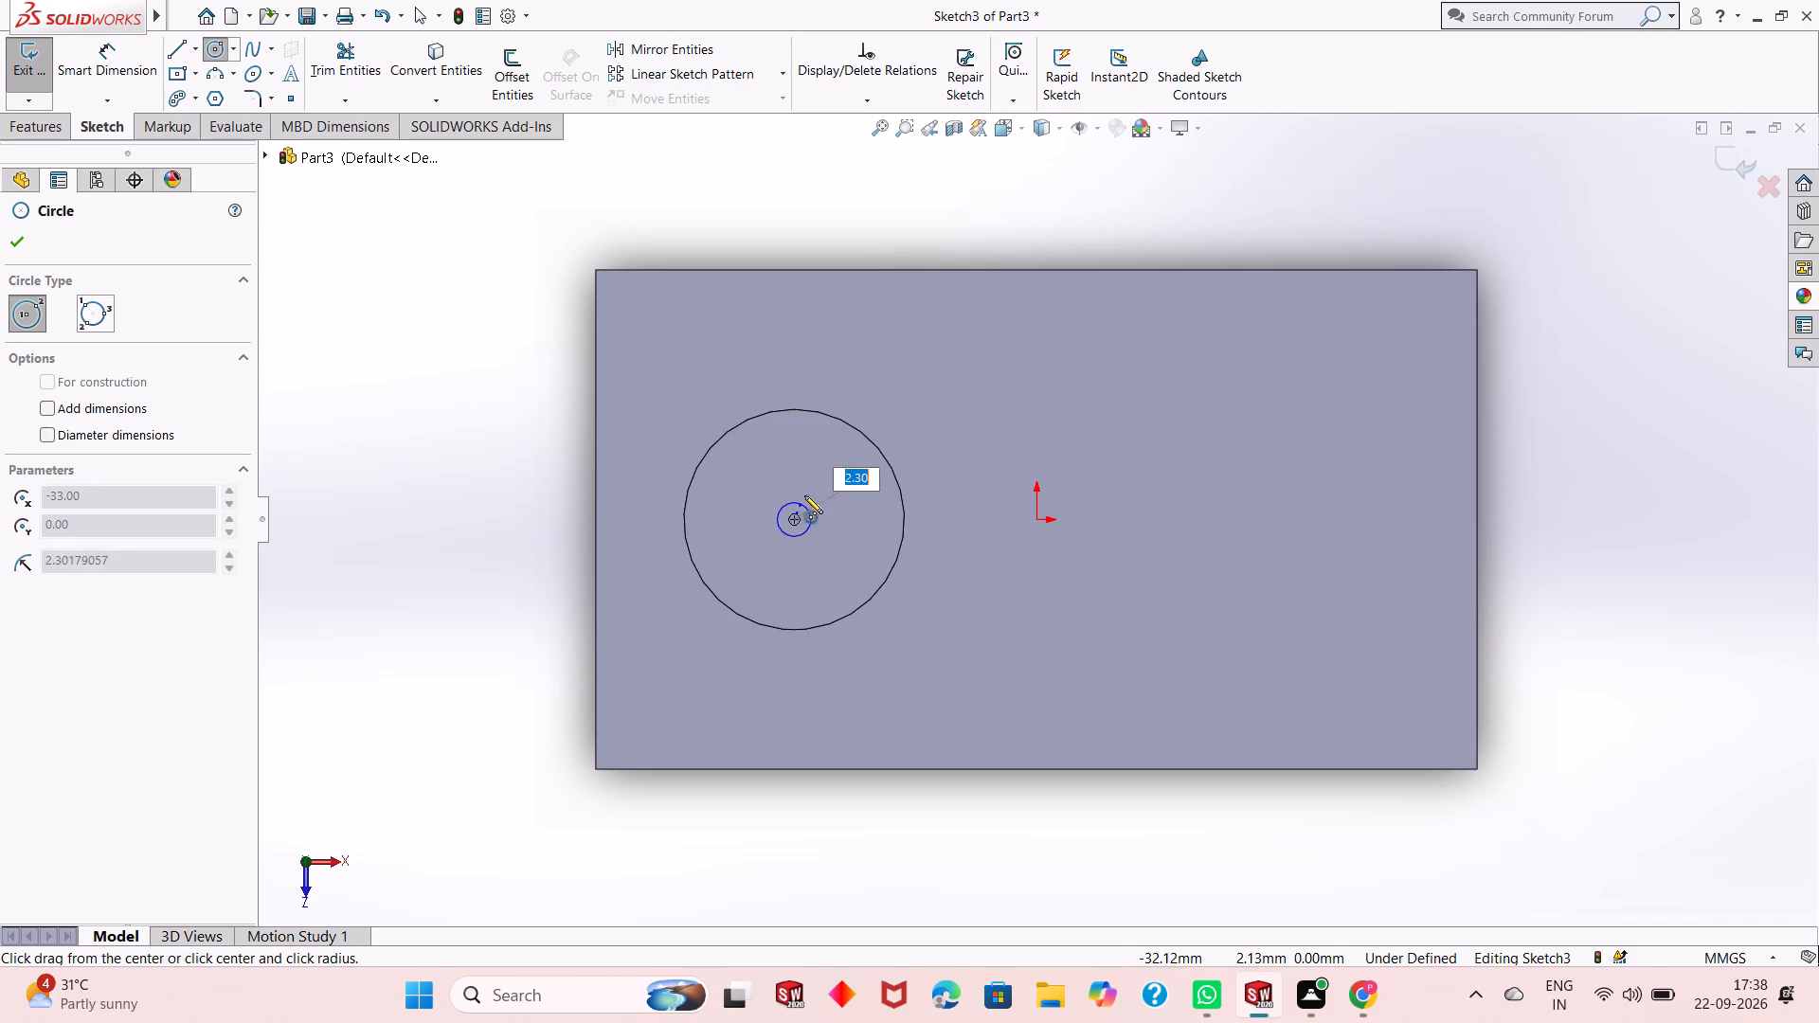
pyautogui.click(825, 462)
pyautogui.rightClick(825, 462)
pyautogui.click(856, 475)
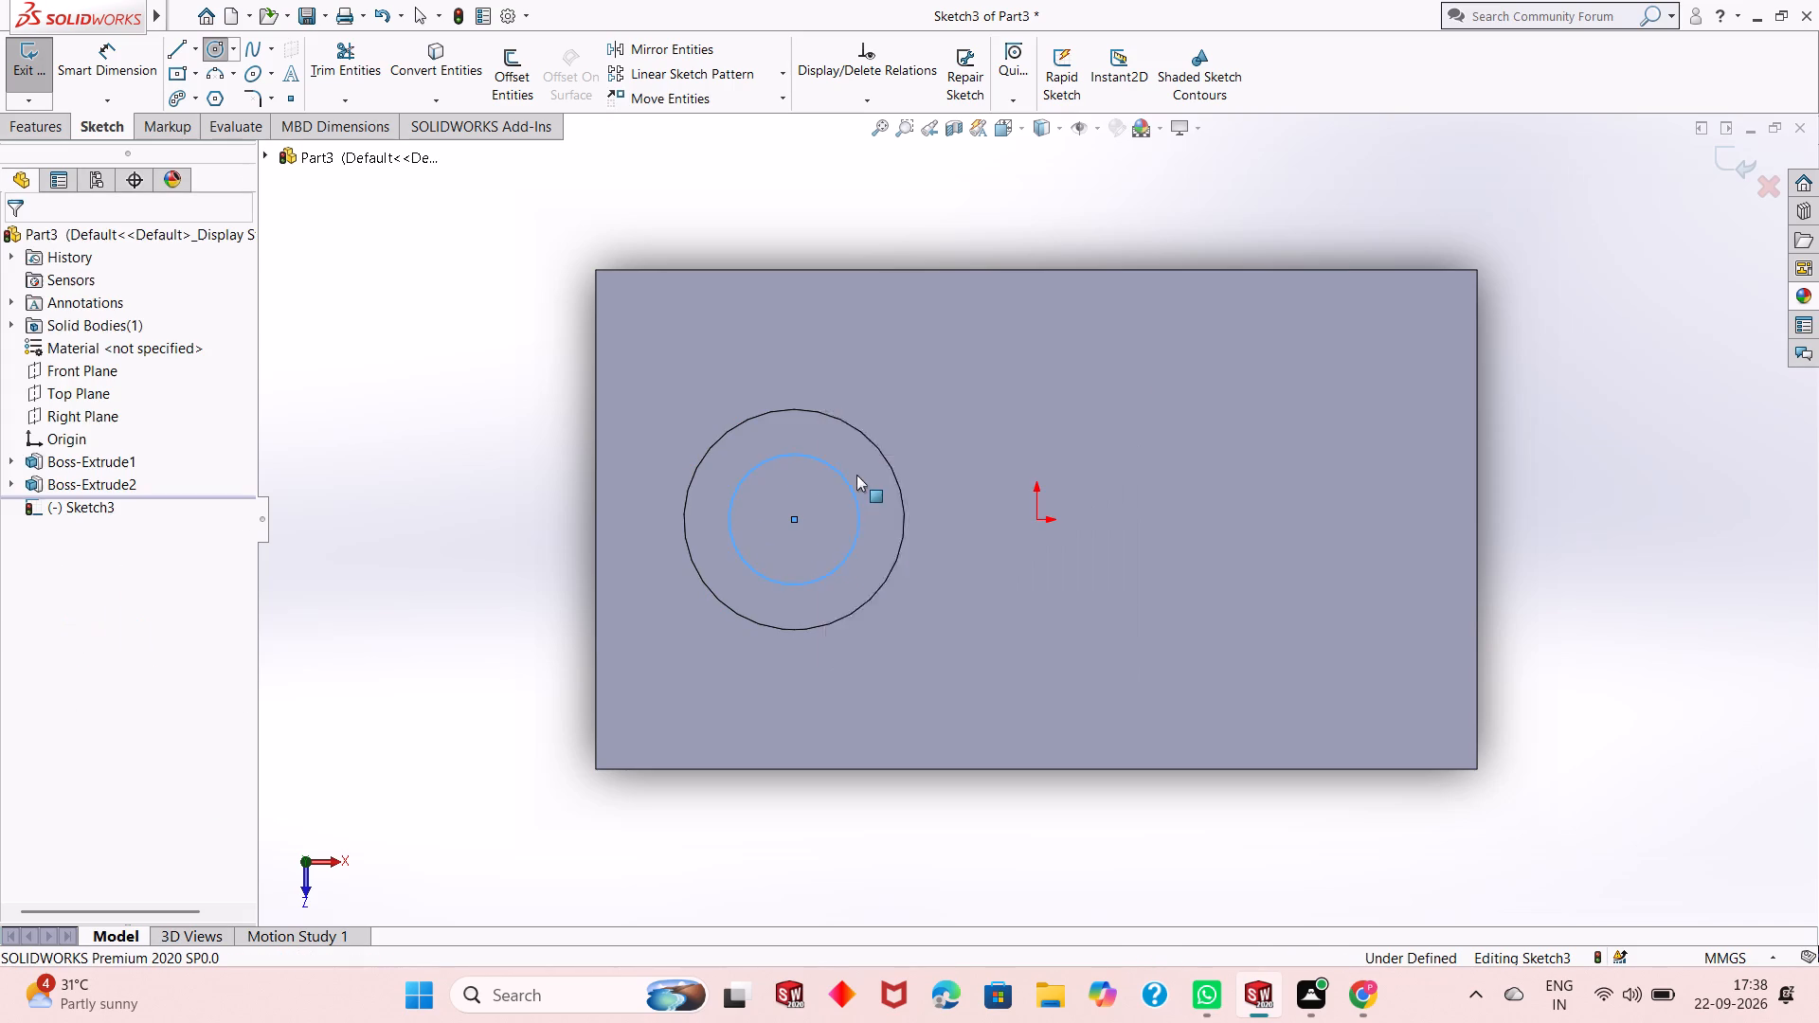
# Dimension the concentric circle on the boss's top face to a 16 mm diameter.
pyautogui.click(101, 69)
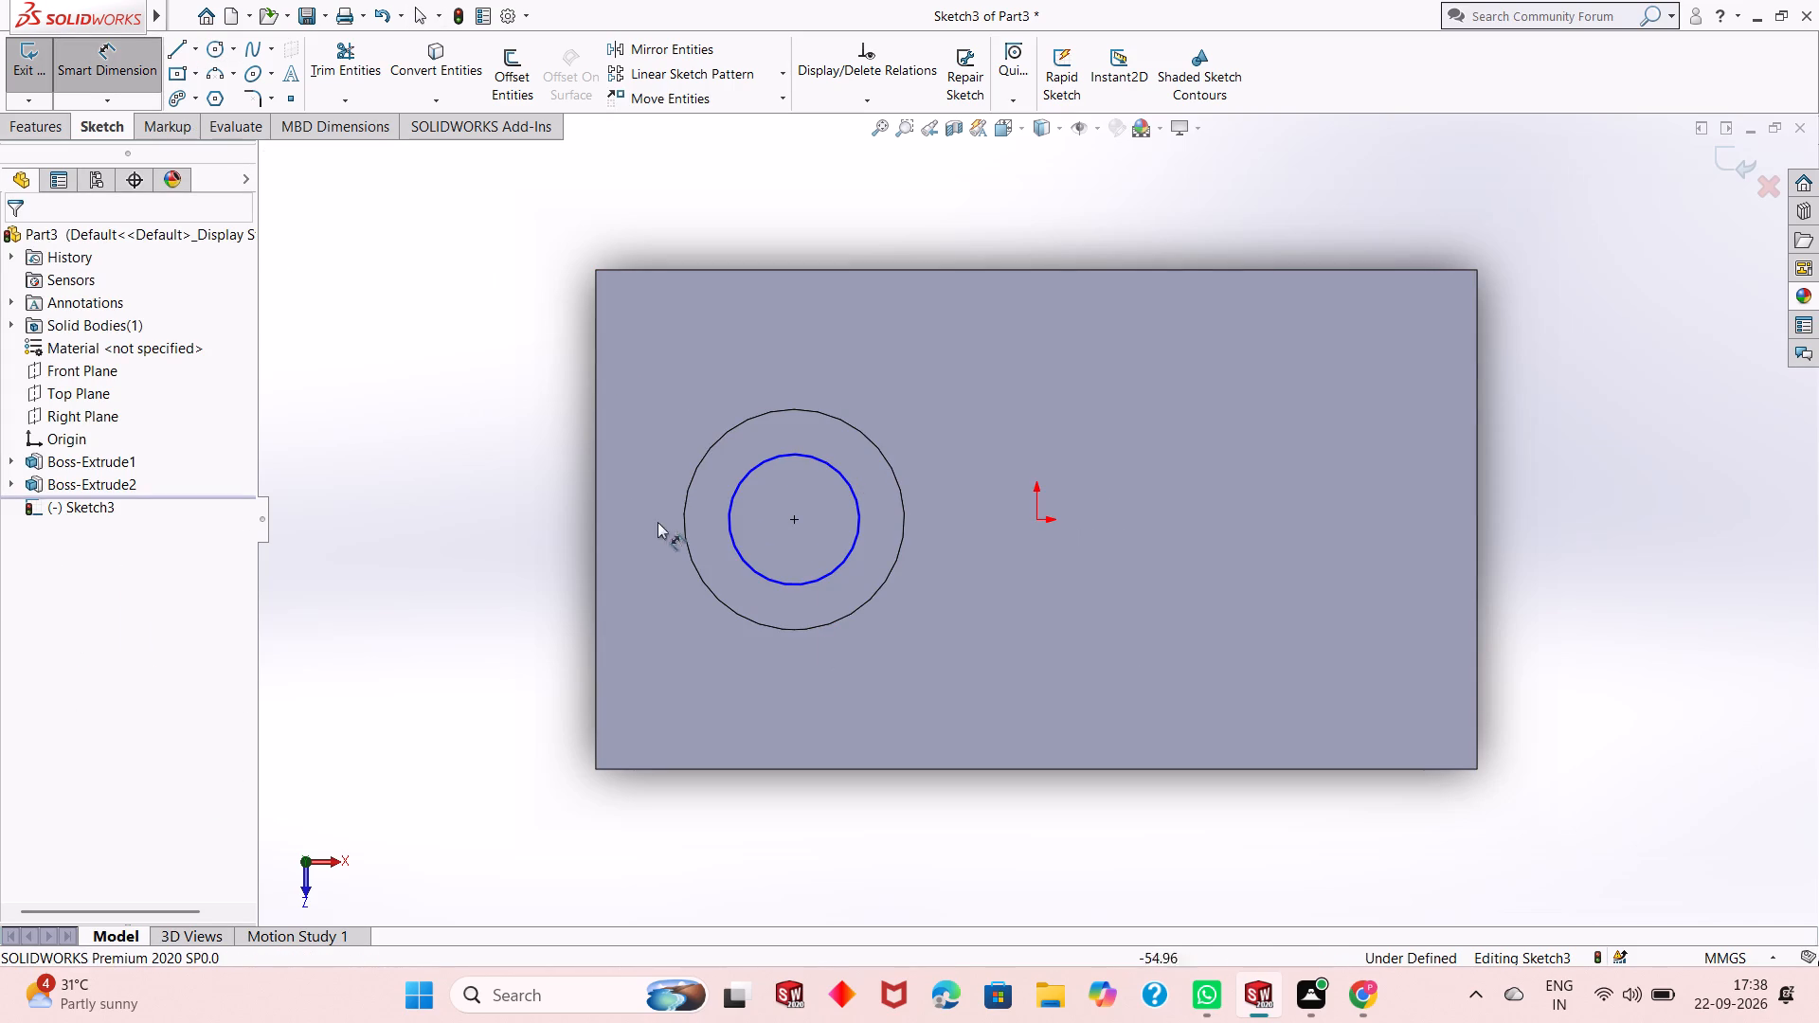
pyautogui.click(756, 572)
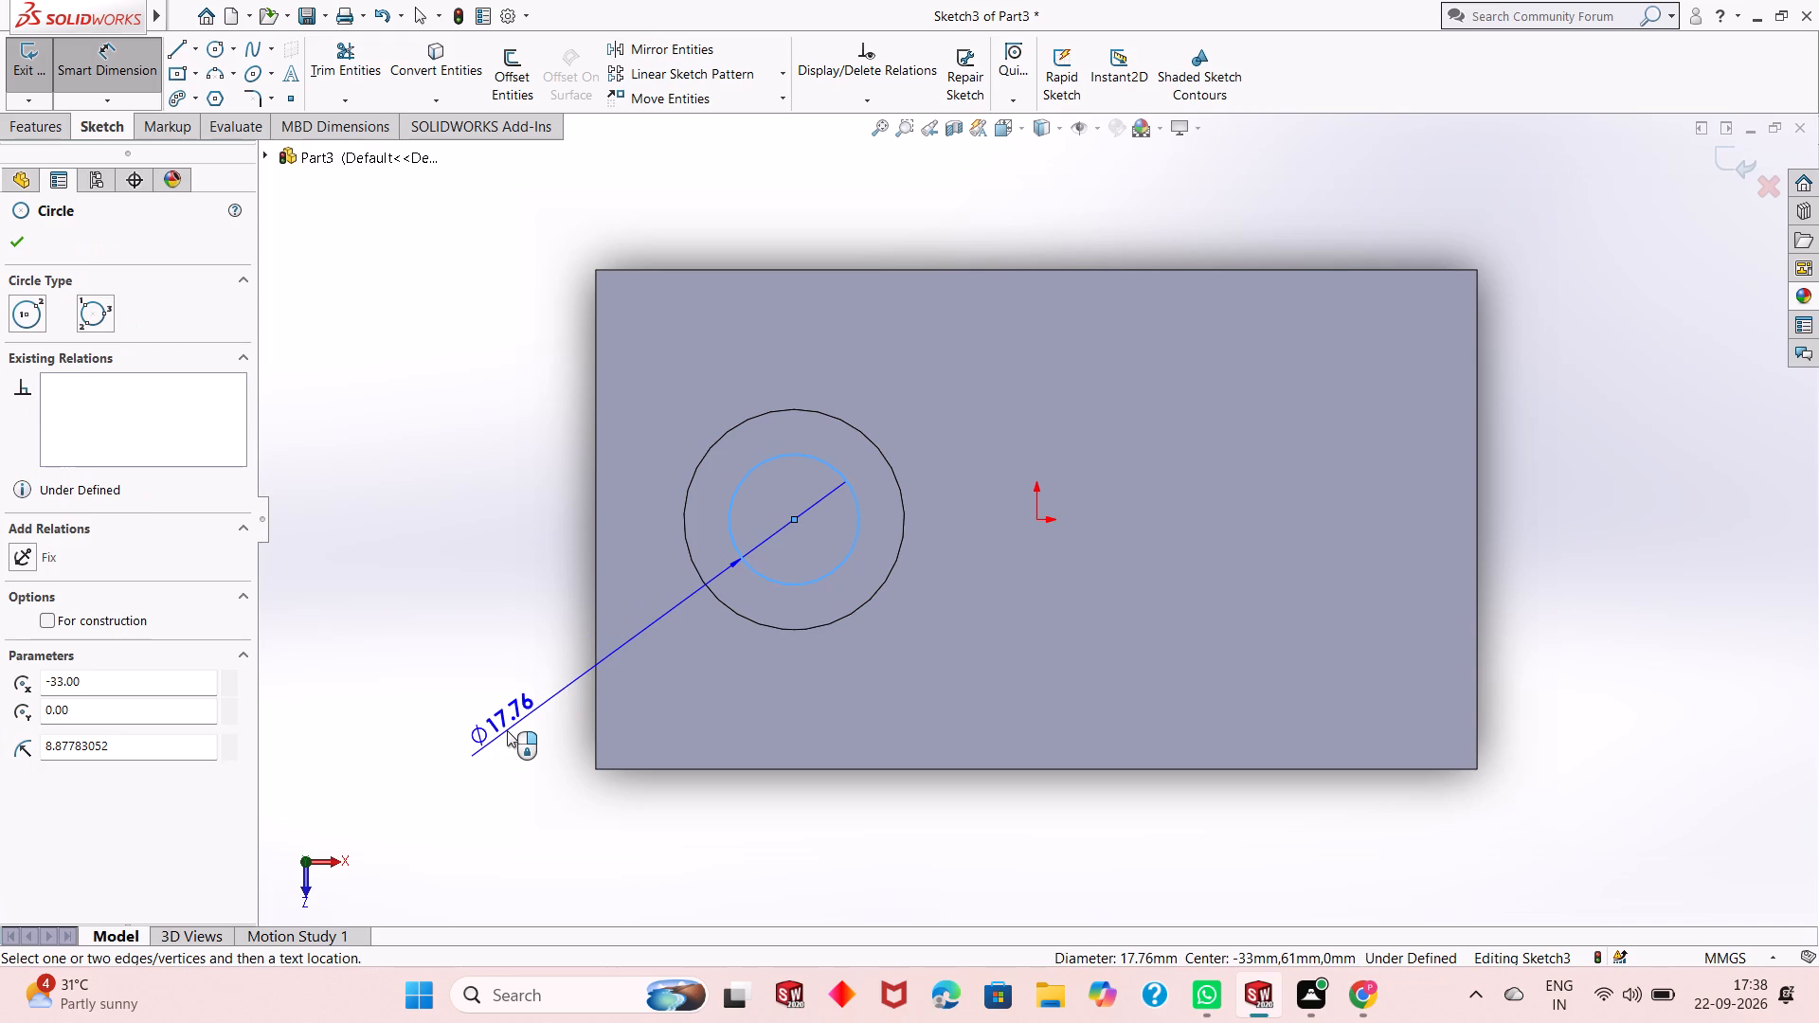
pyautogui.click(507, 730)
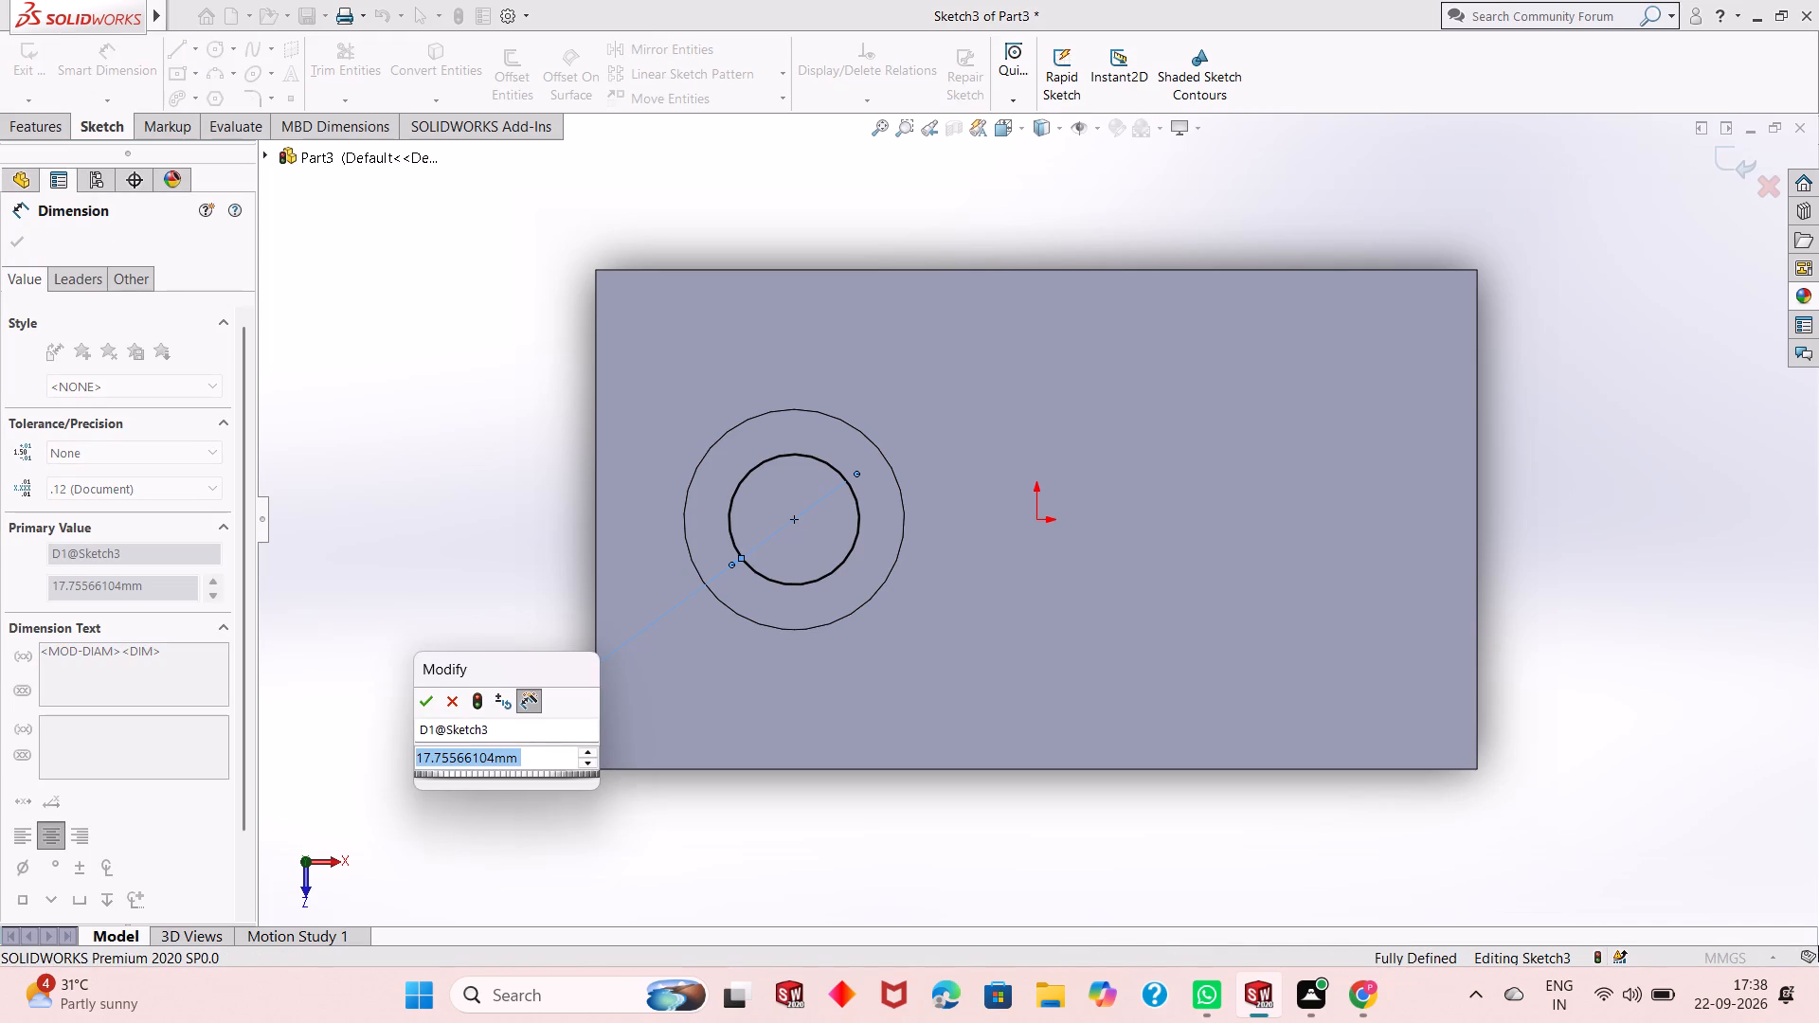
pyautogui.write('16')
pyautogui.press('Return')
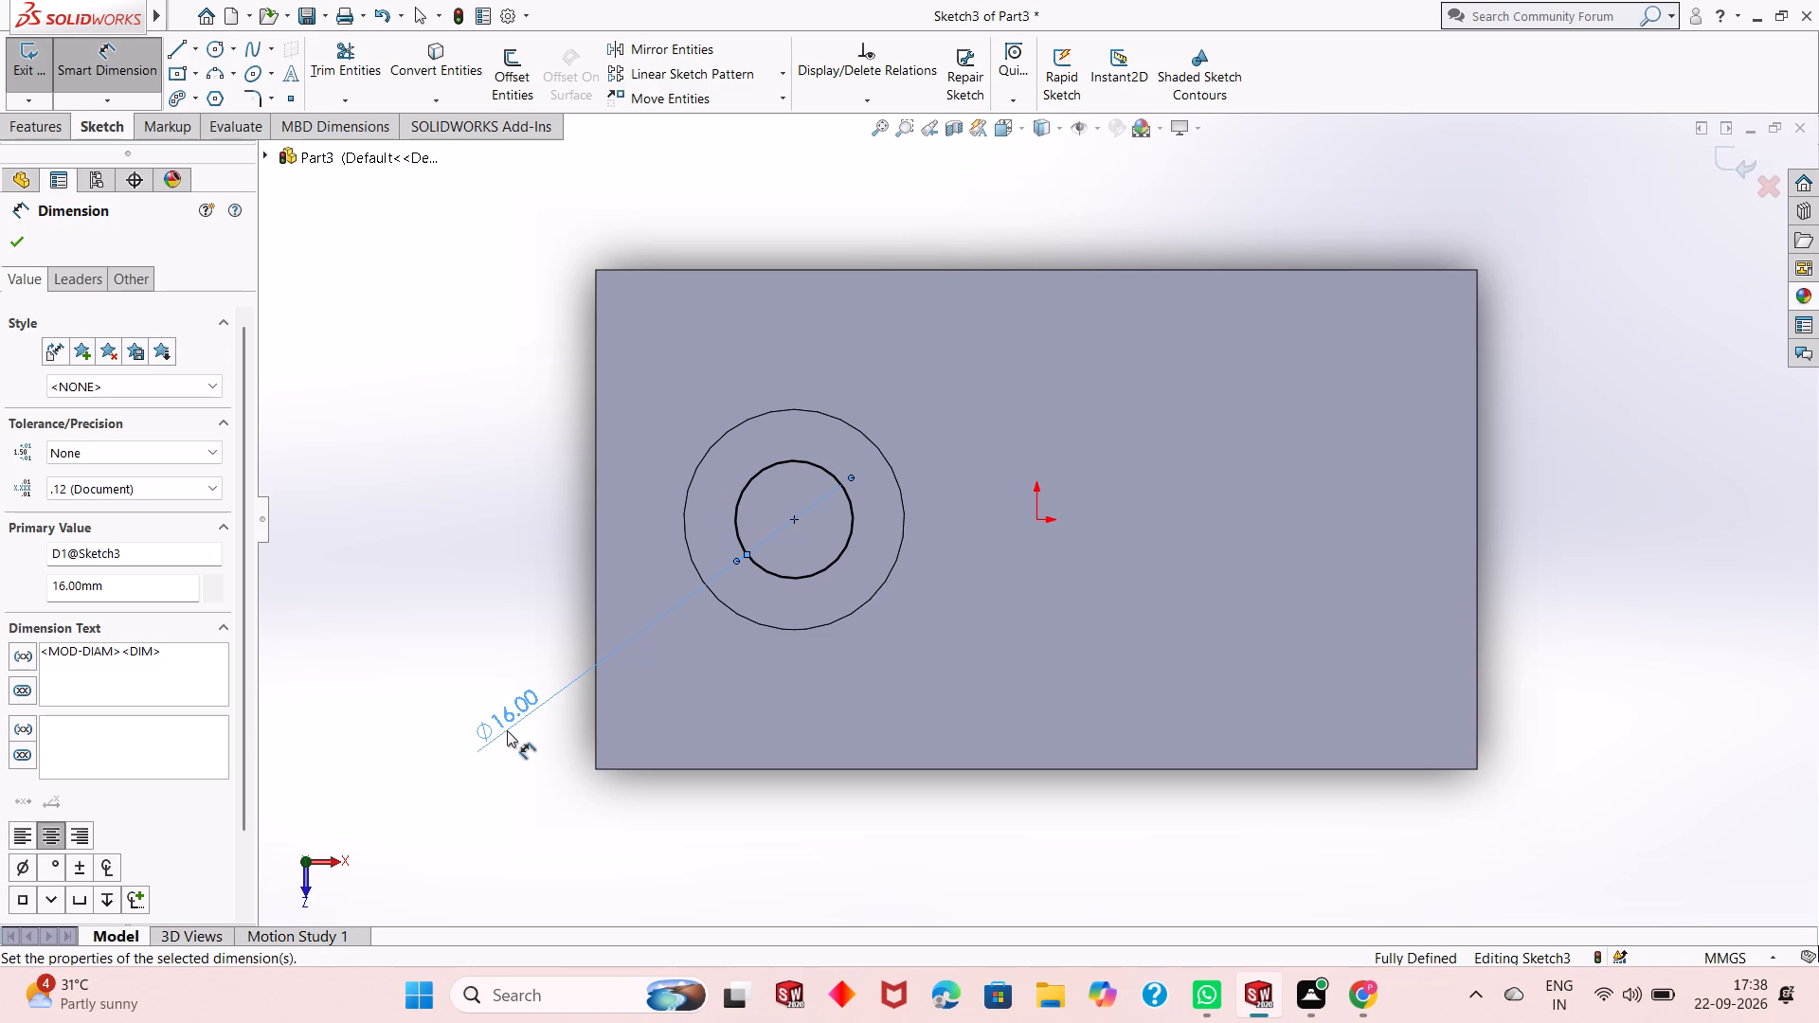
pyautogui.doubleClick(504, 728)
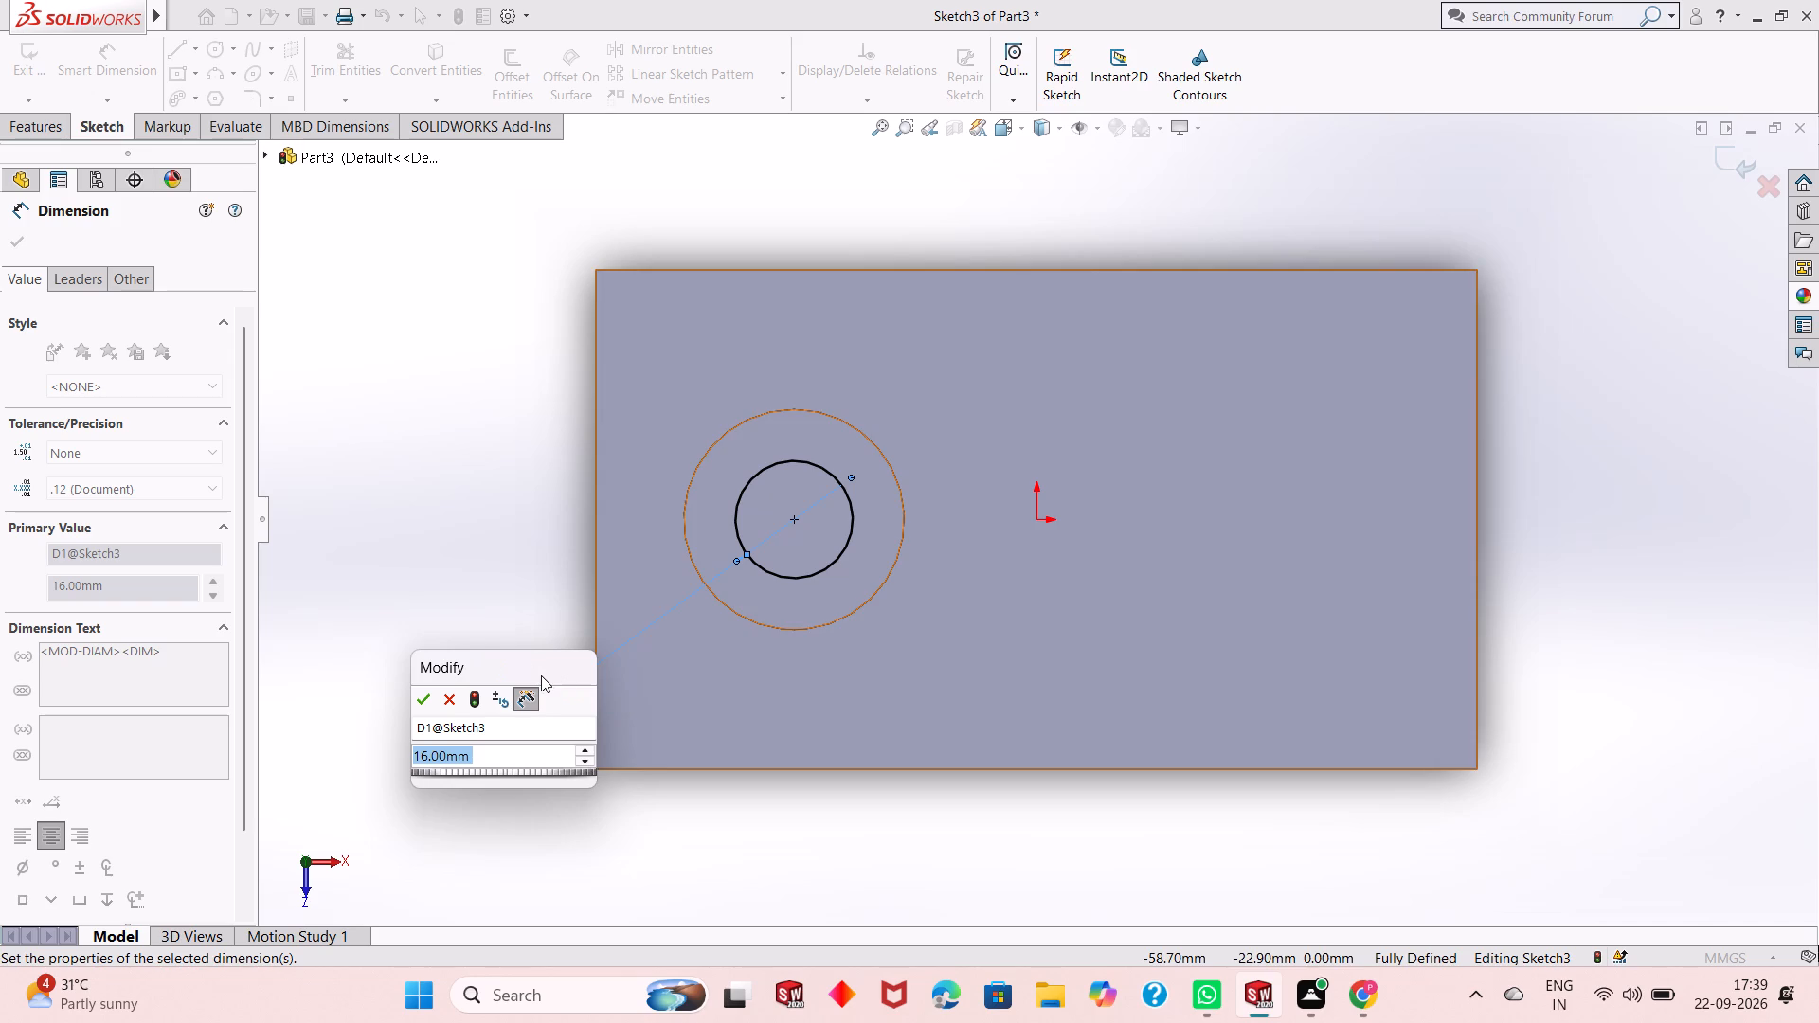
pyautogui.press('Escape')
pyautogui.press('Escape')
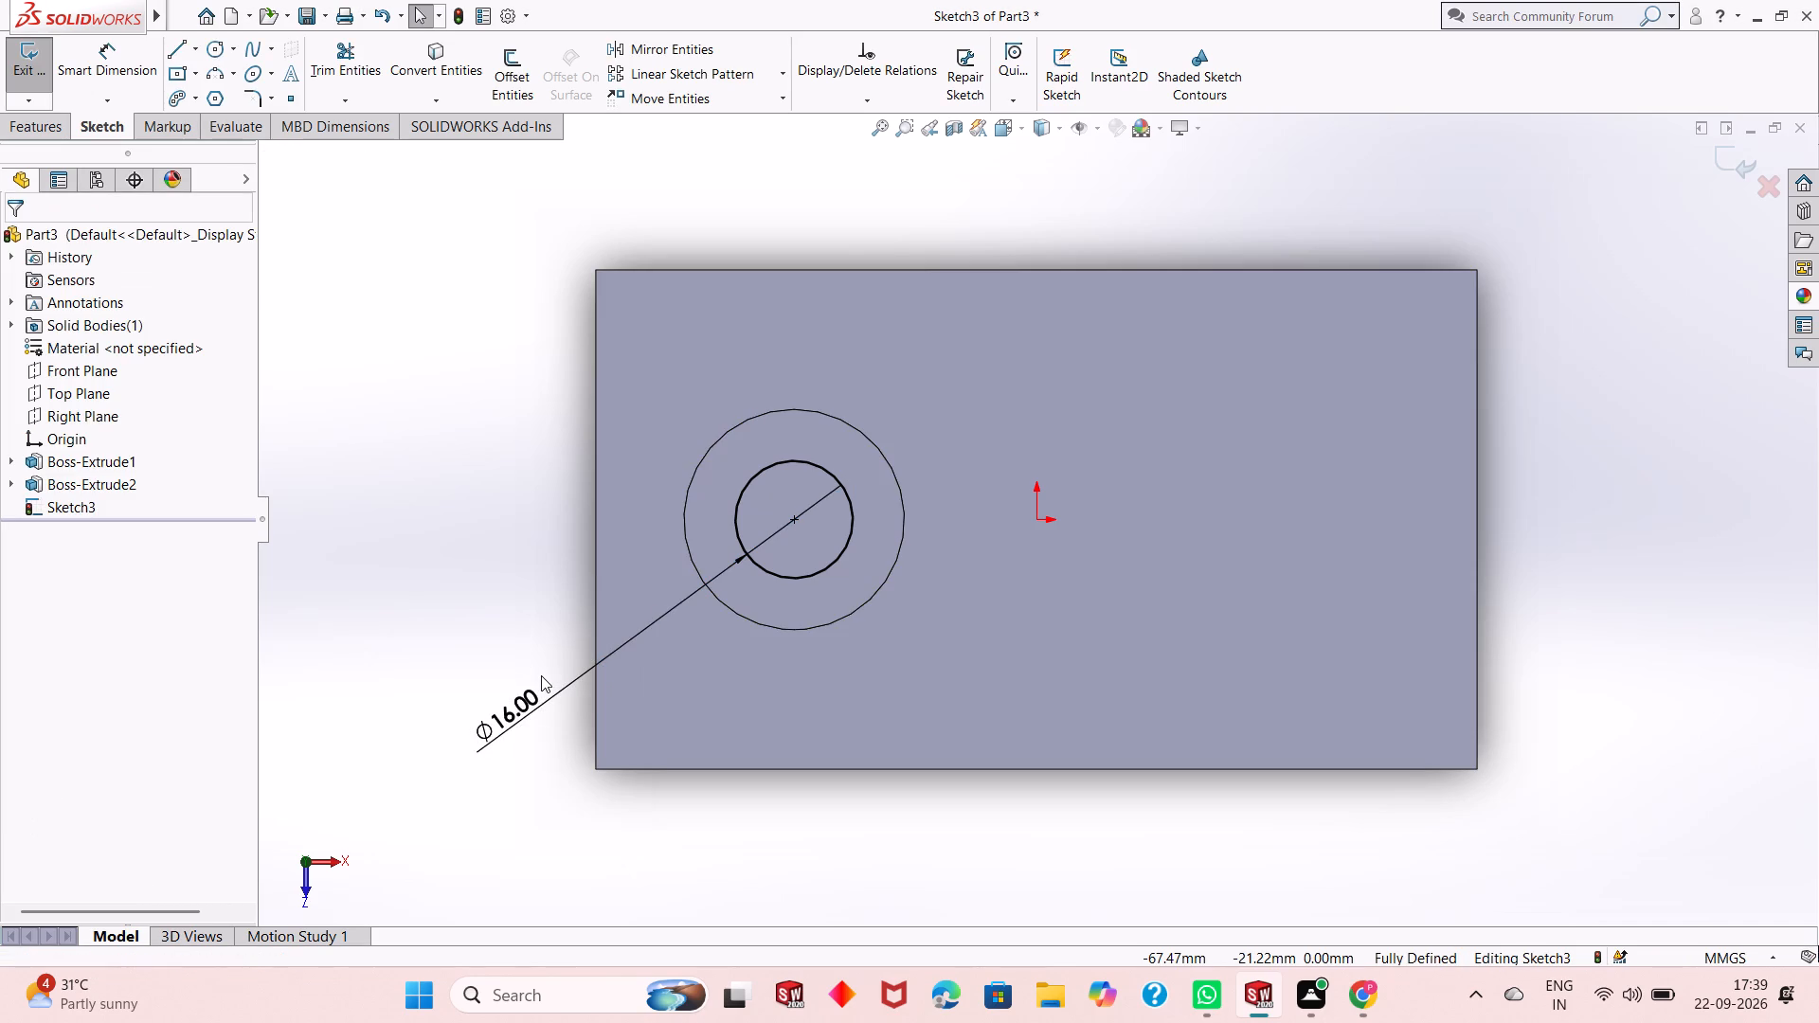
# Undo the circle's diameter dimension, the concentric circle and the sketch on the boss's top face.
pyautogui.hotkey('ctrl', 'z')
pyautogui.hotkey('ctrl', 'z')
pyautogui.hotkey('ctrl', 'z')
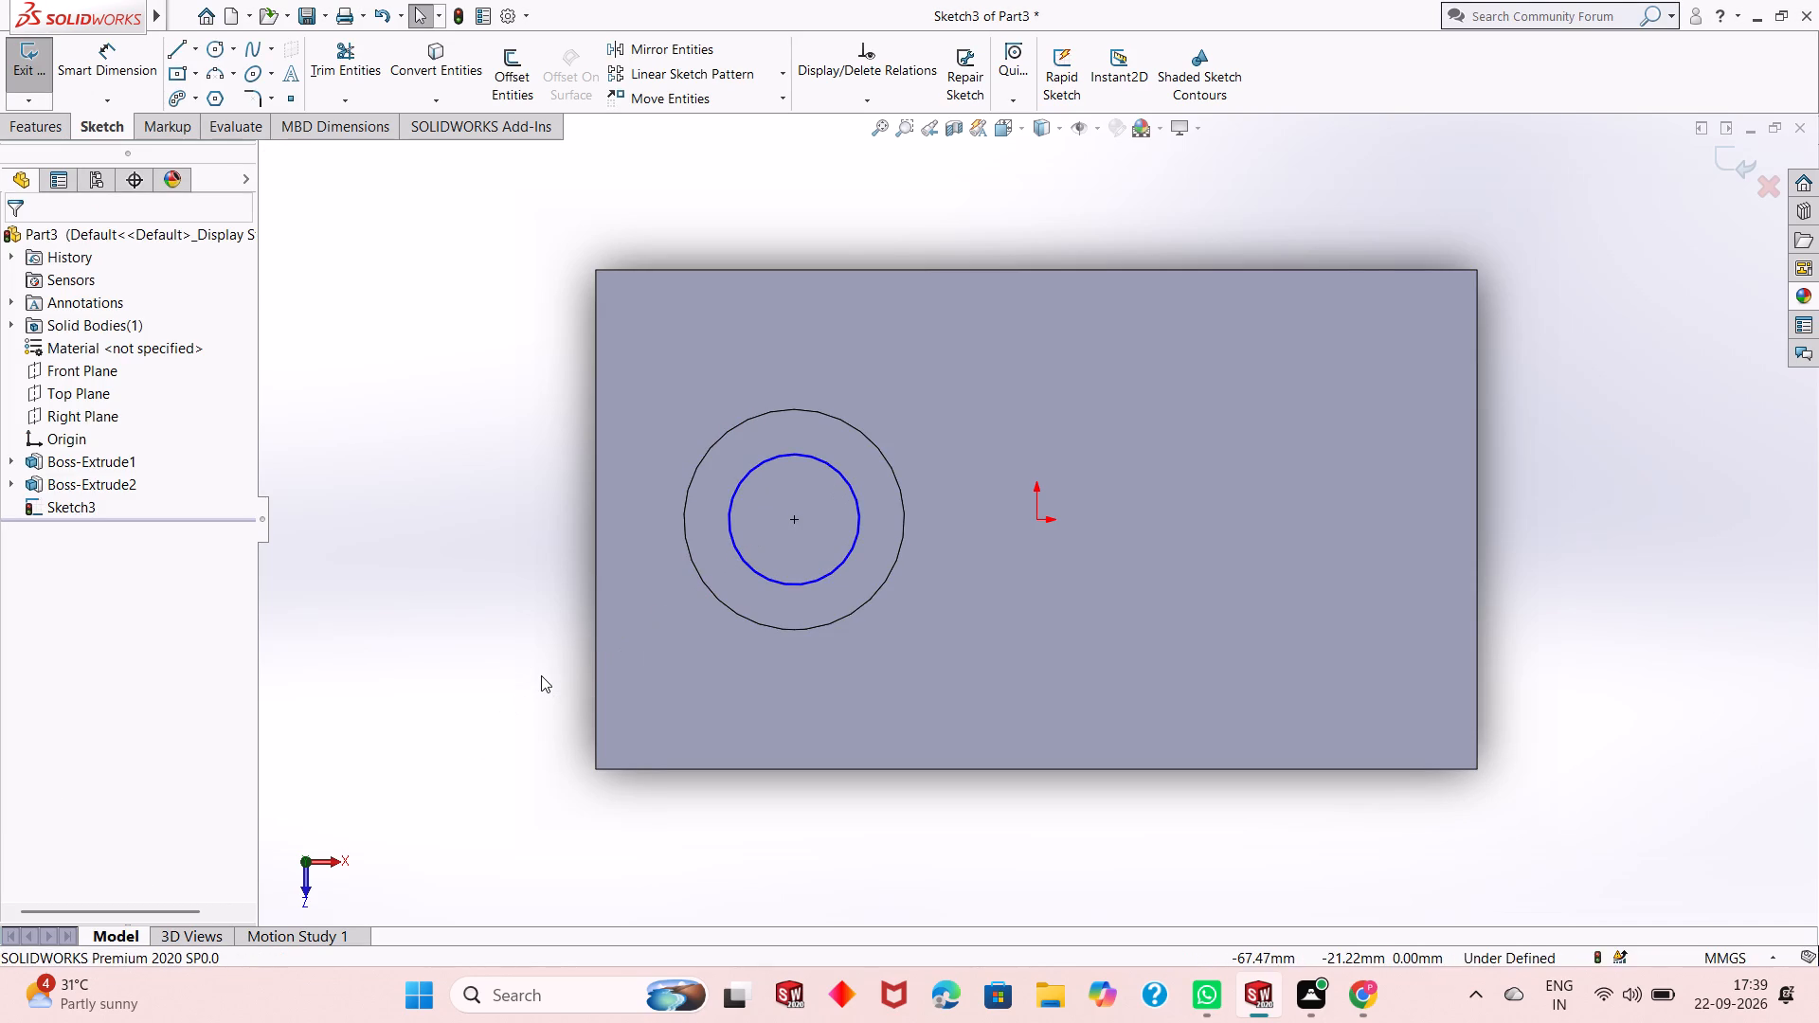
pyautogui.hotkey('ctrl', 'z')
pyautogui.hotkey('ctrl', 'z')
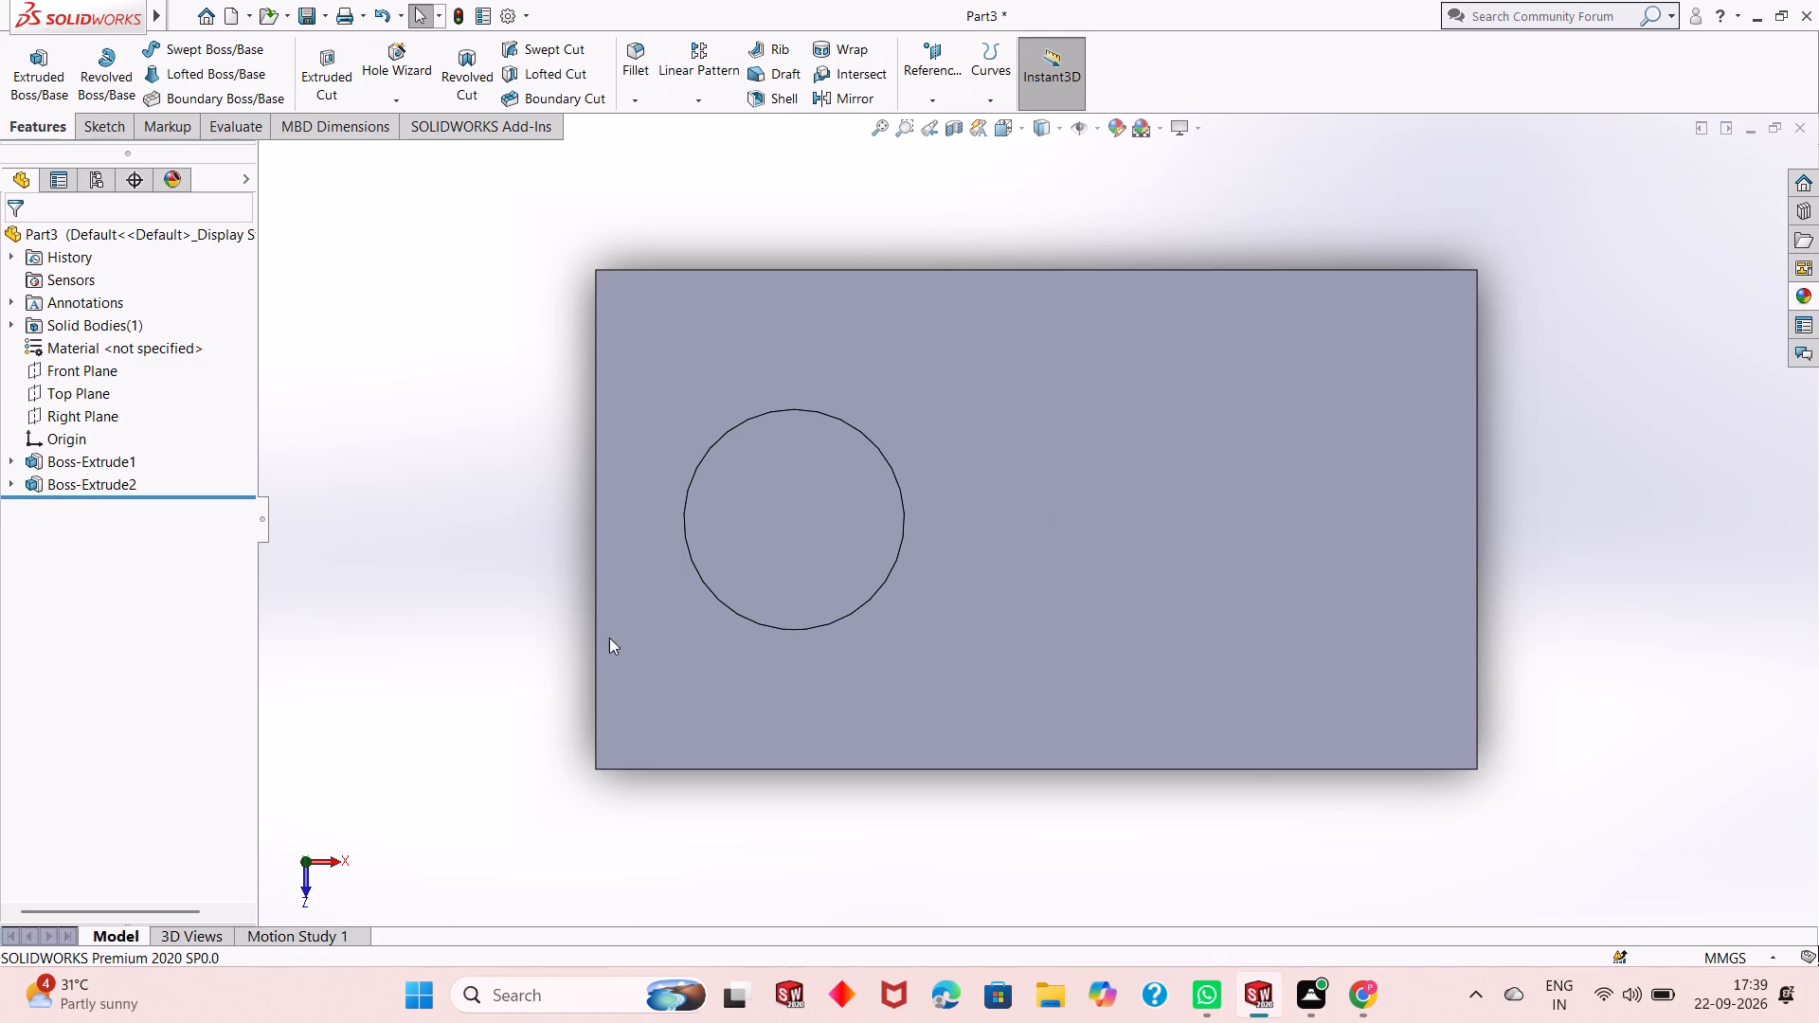
# Edit the boss's base sketch, set its circle diameter to 34 mm, and exit the sketch to rebuild the boss.
pyautogui.moveTo(757, 620); pyautogui.dragTo(759, 545, button='middle')
pyautogui.scroll(1, 759, 545)
pyautogui.click(114, 478)
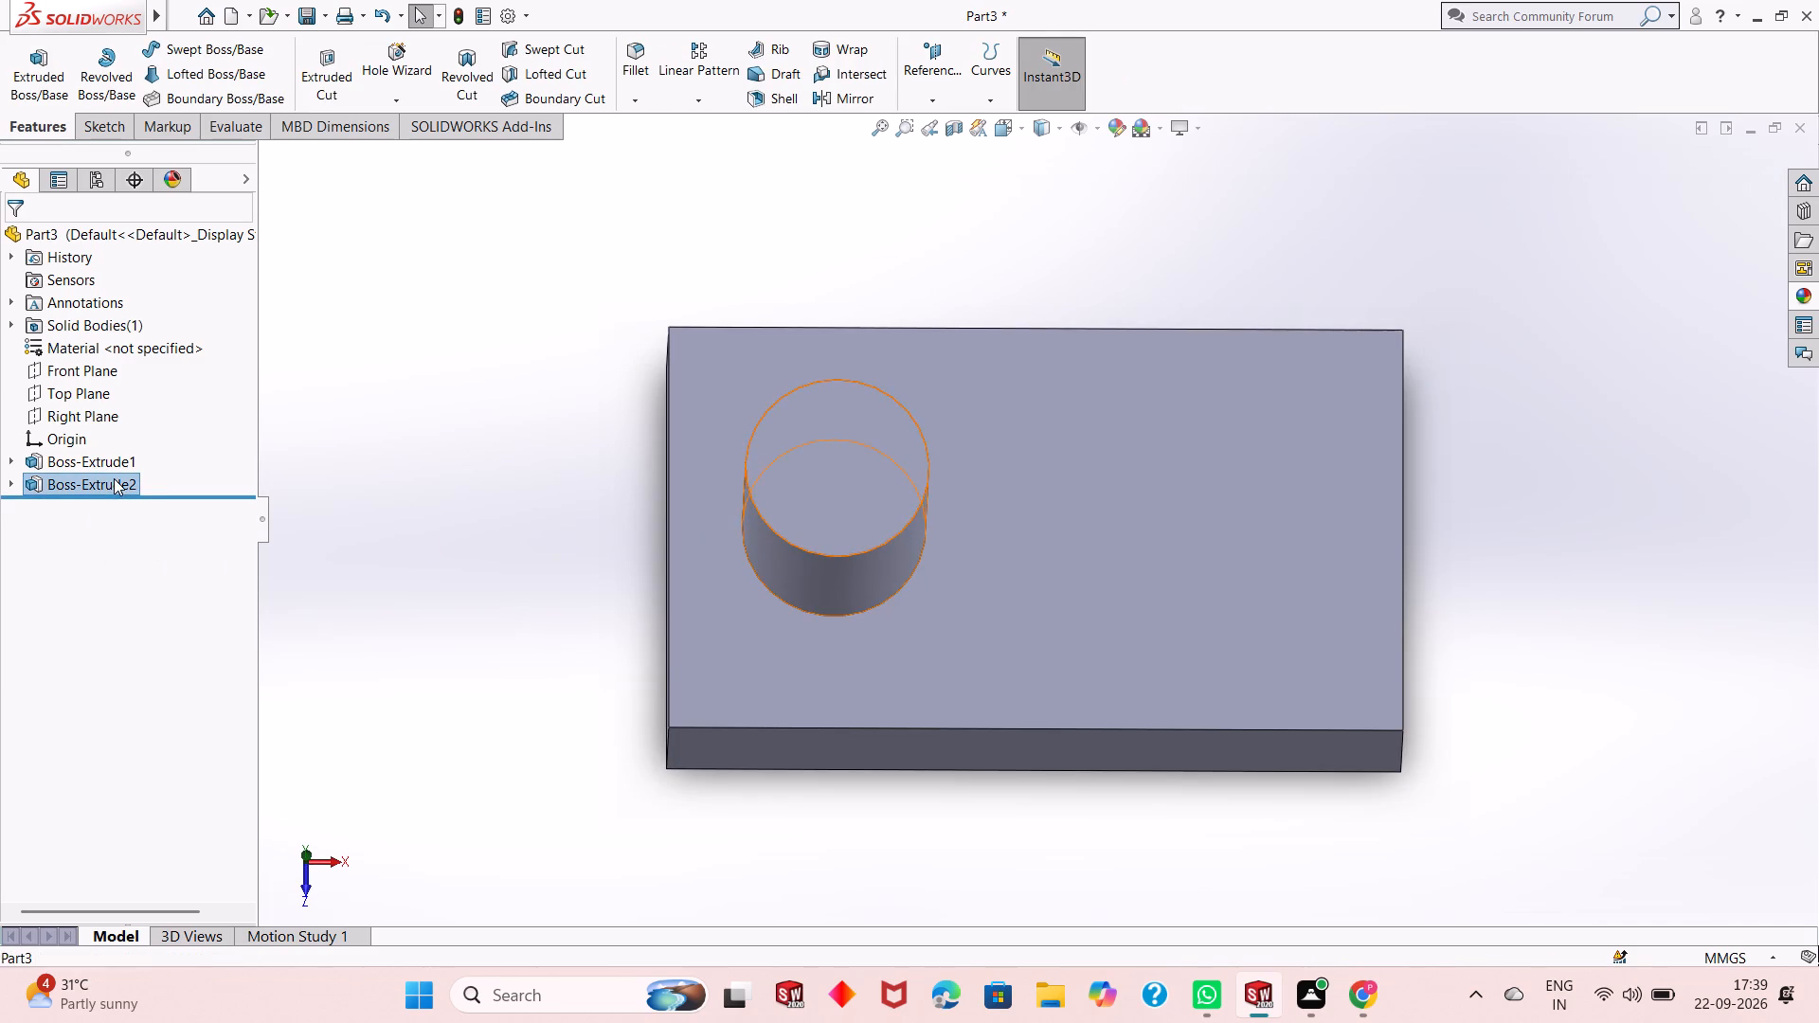
pyautogui.click(161, 415)
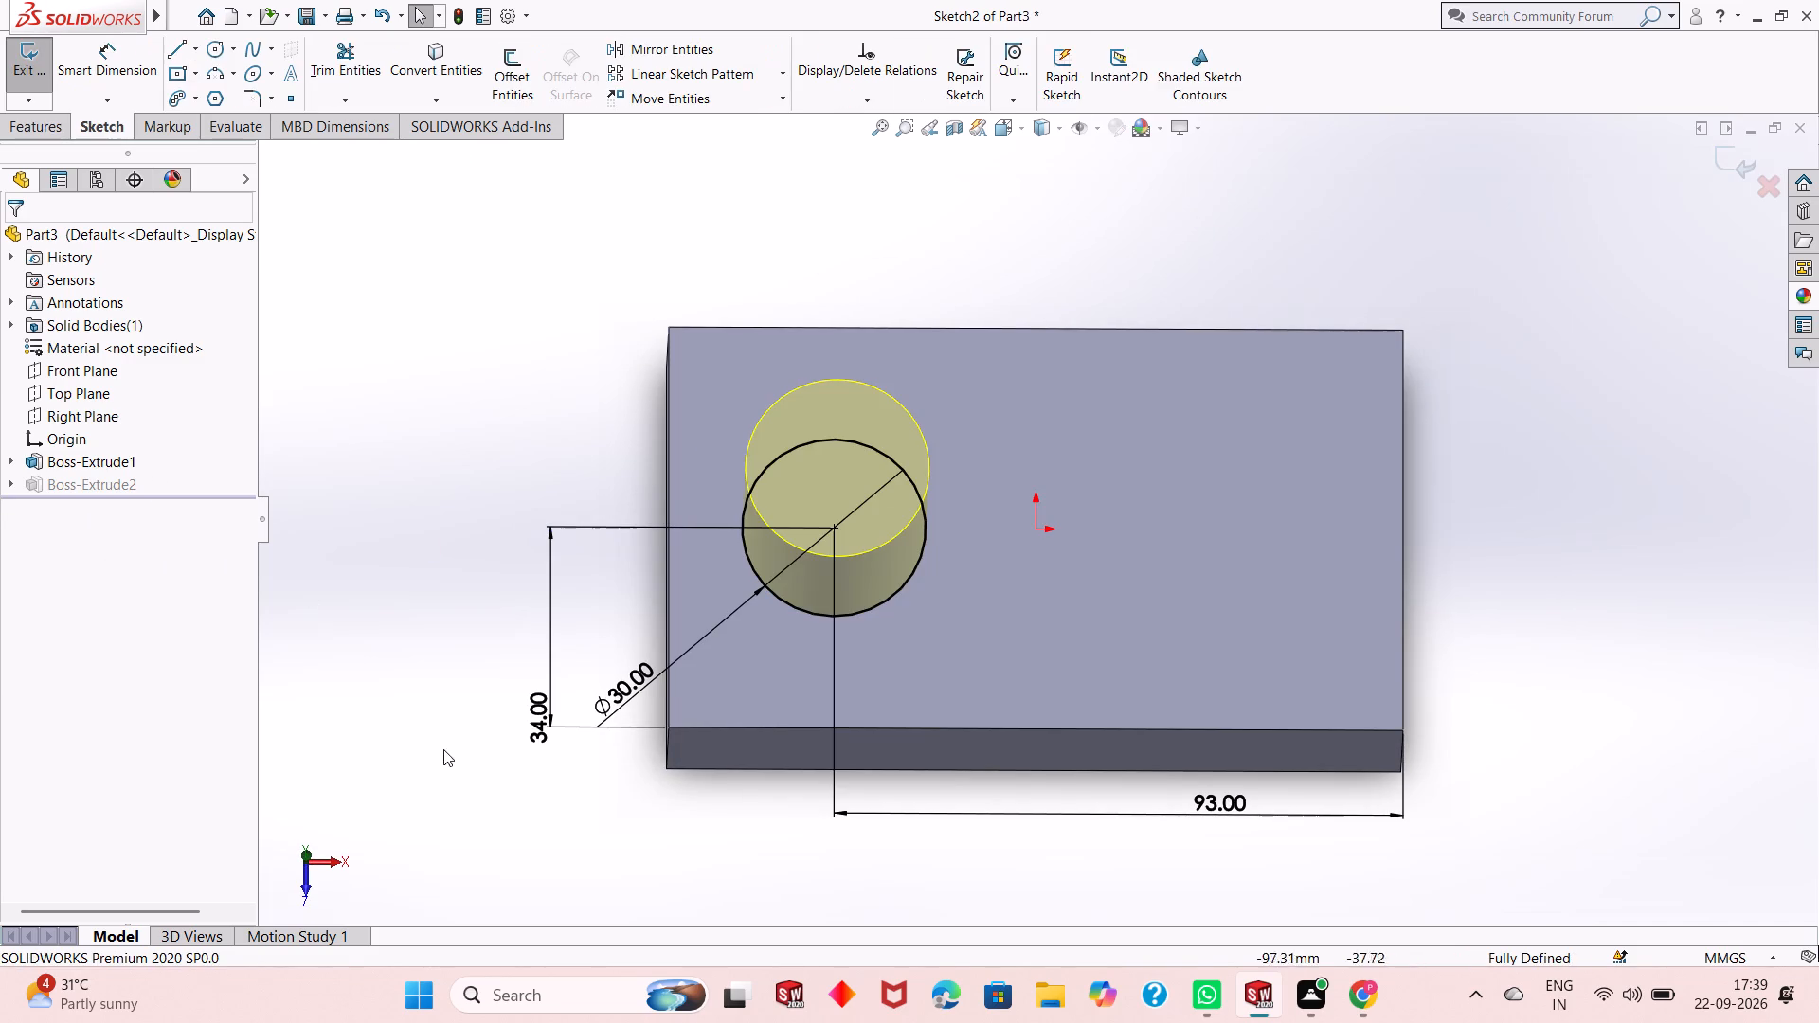
pyautogui.doubleClick(622, 684)
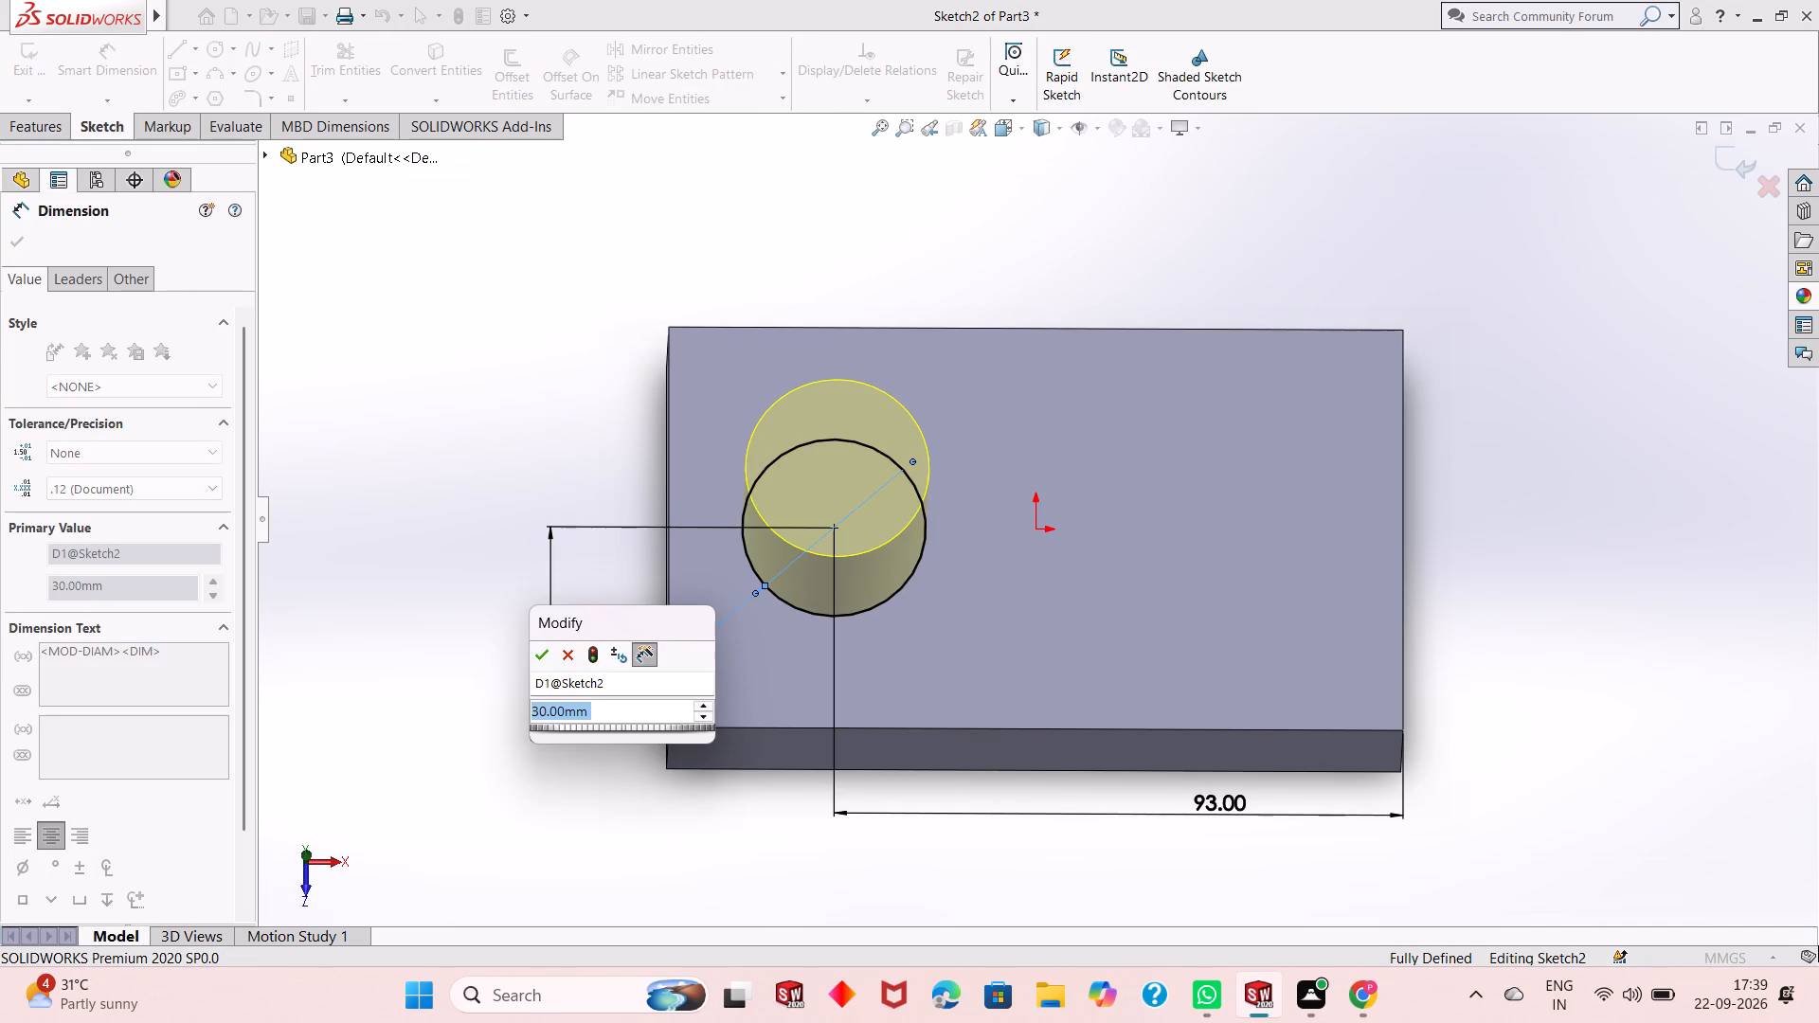
pyautogui.write('34')
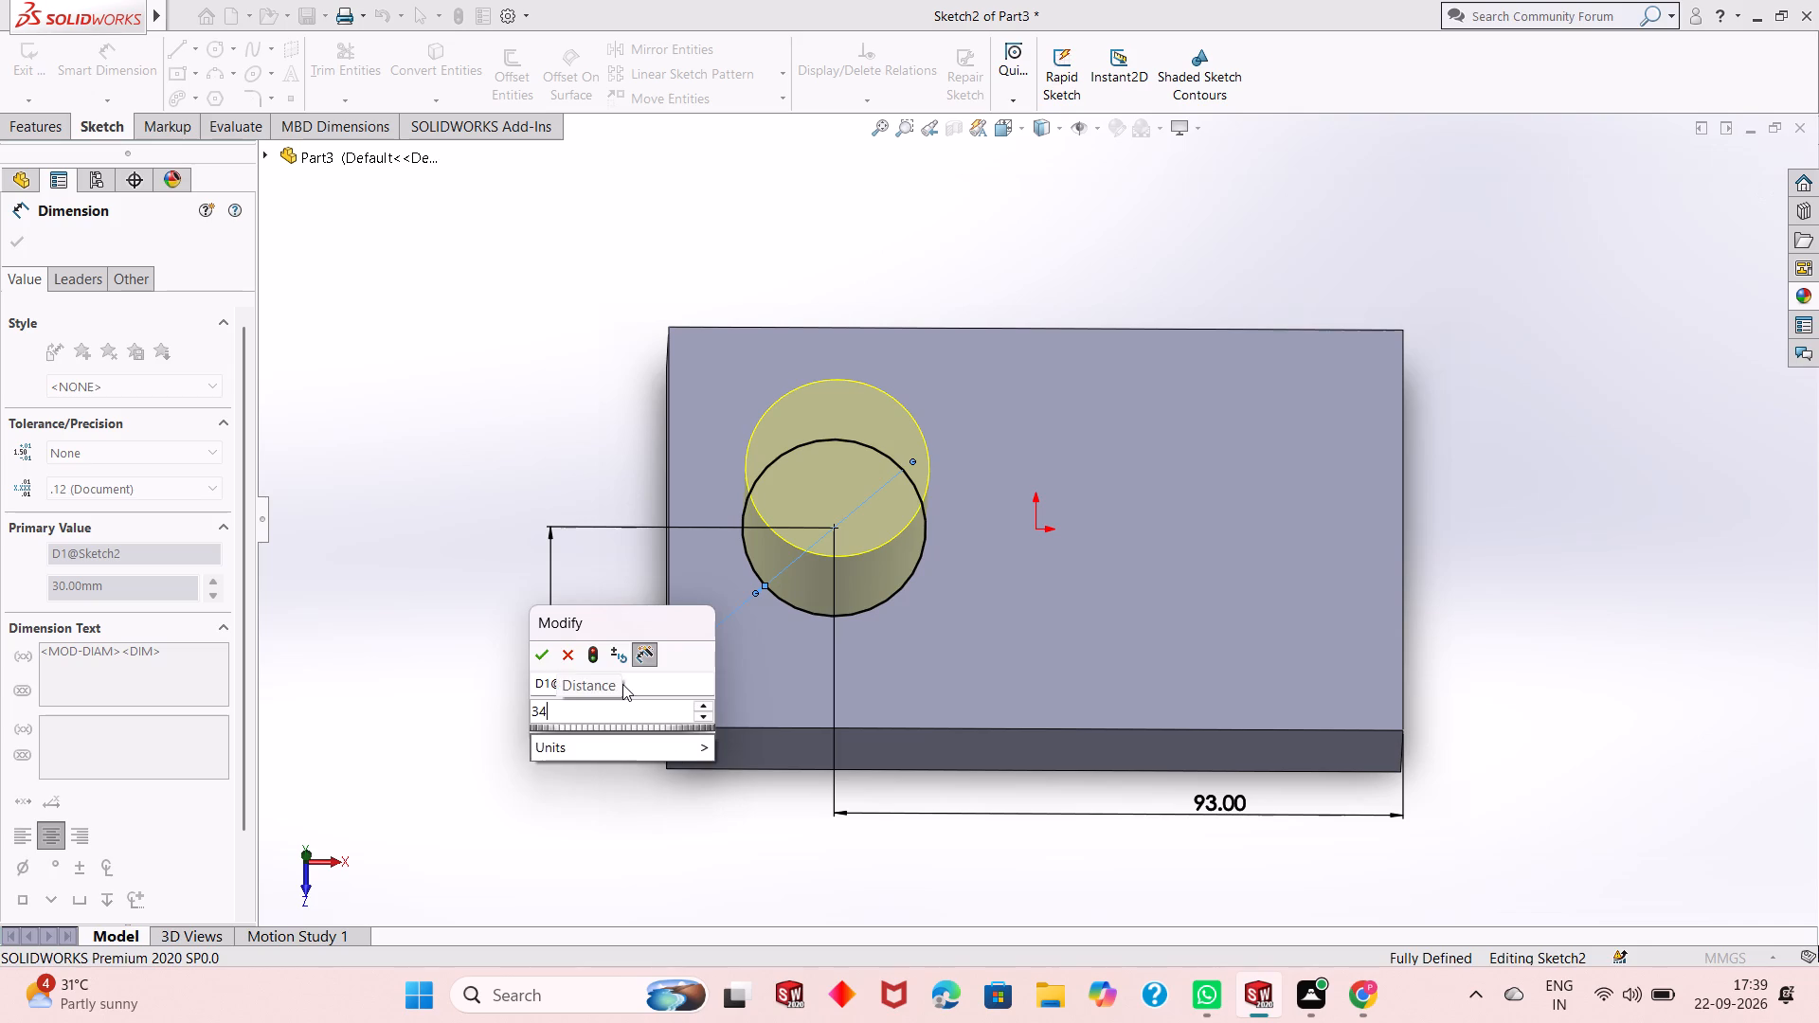
pyautogui.press('Return')
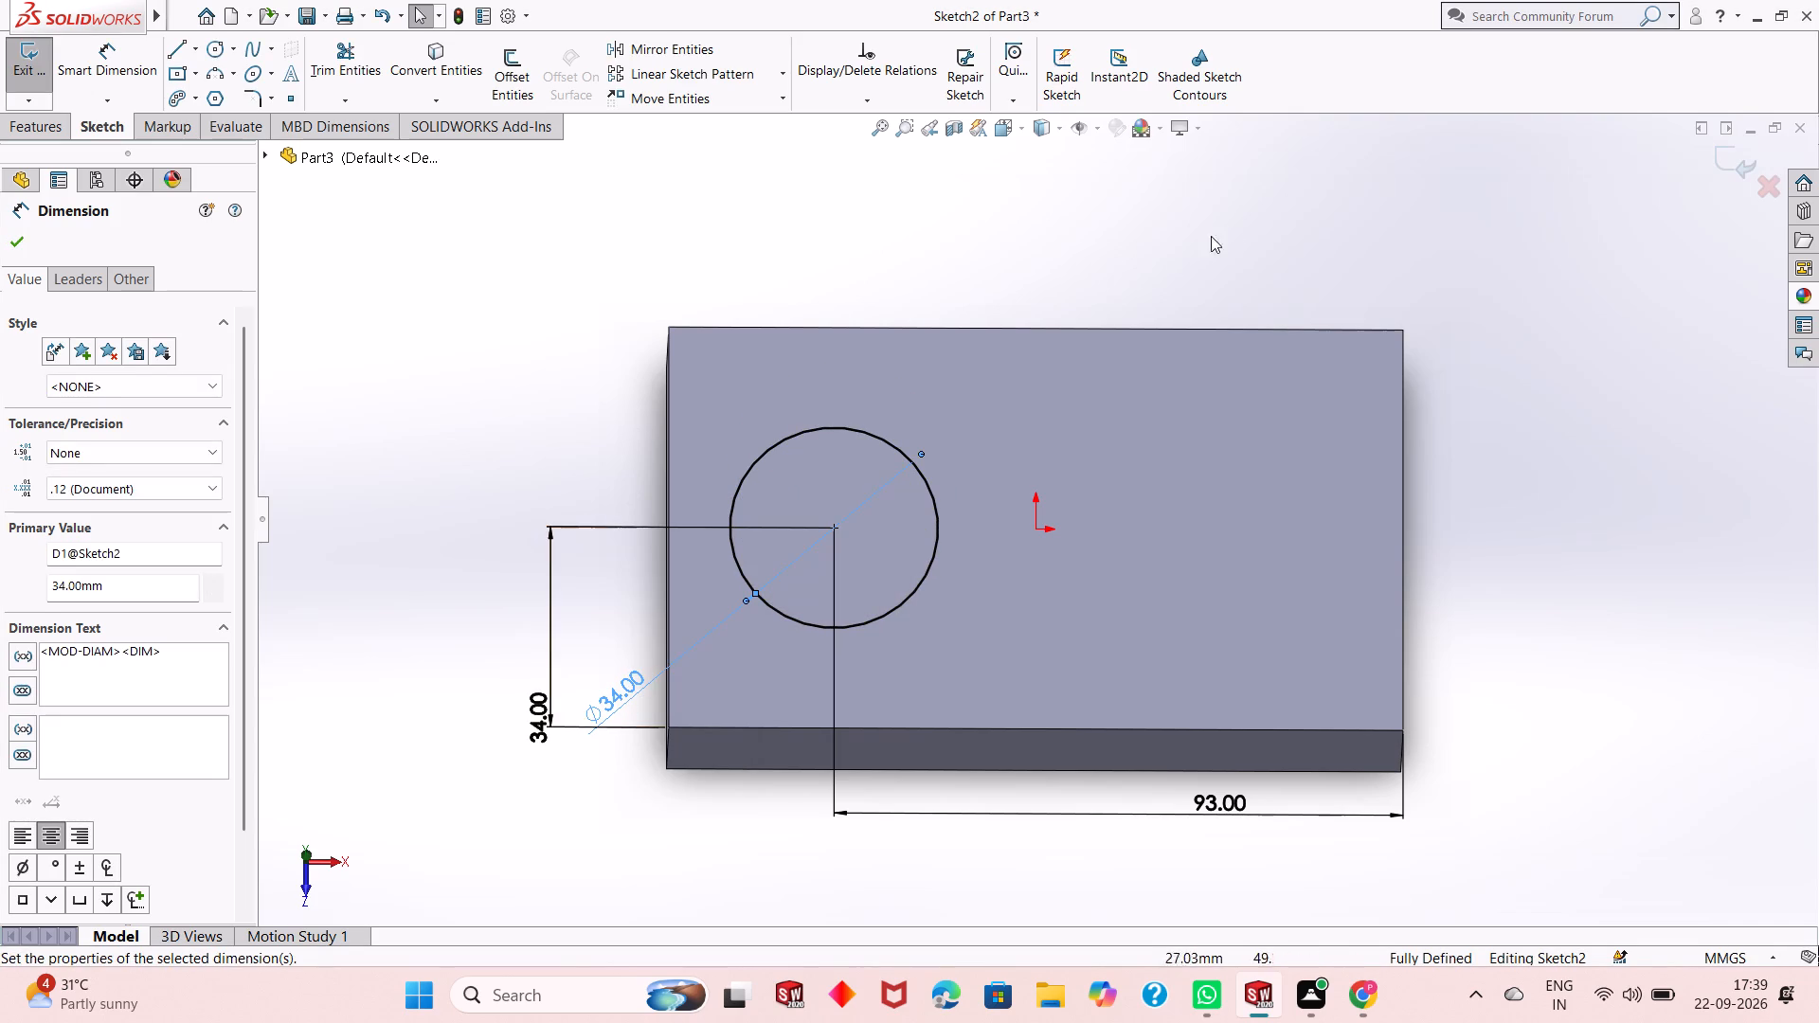
pyautogui.click(25, 245)
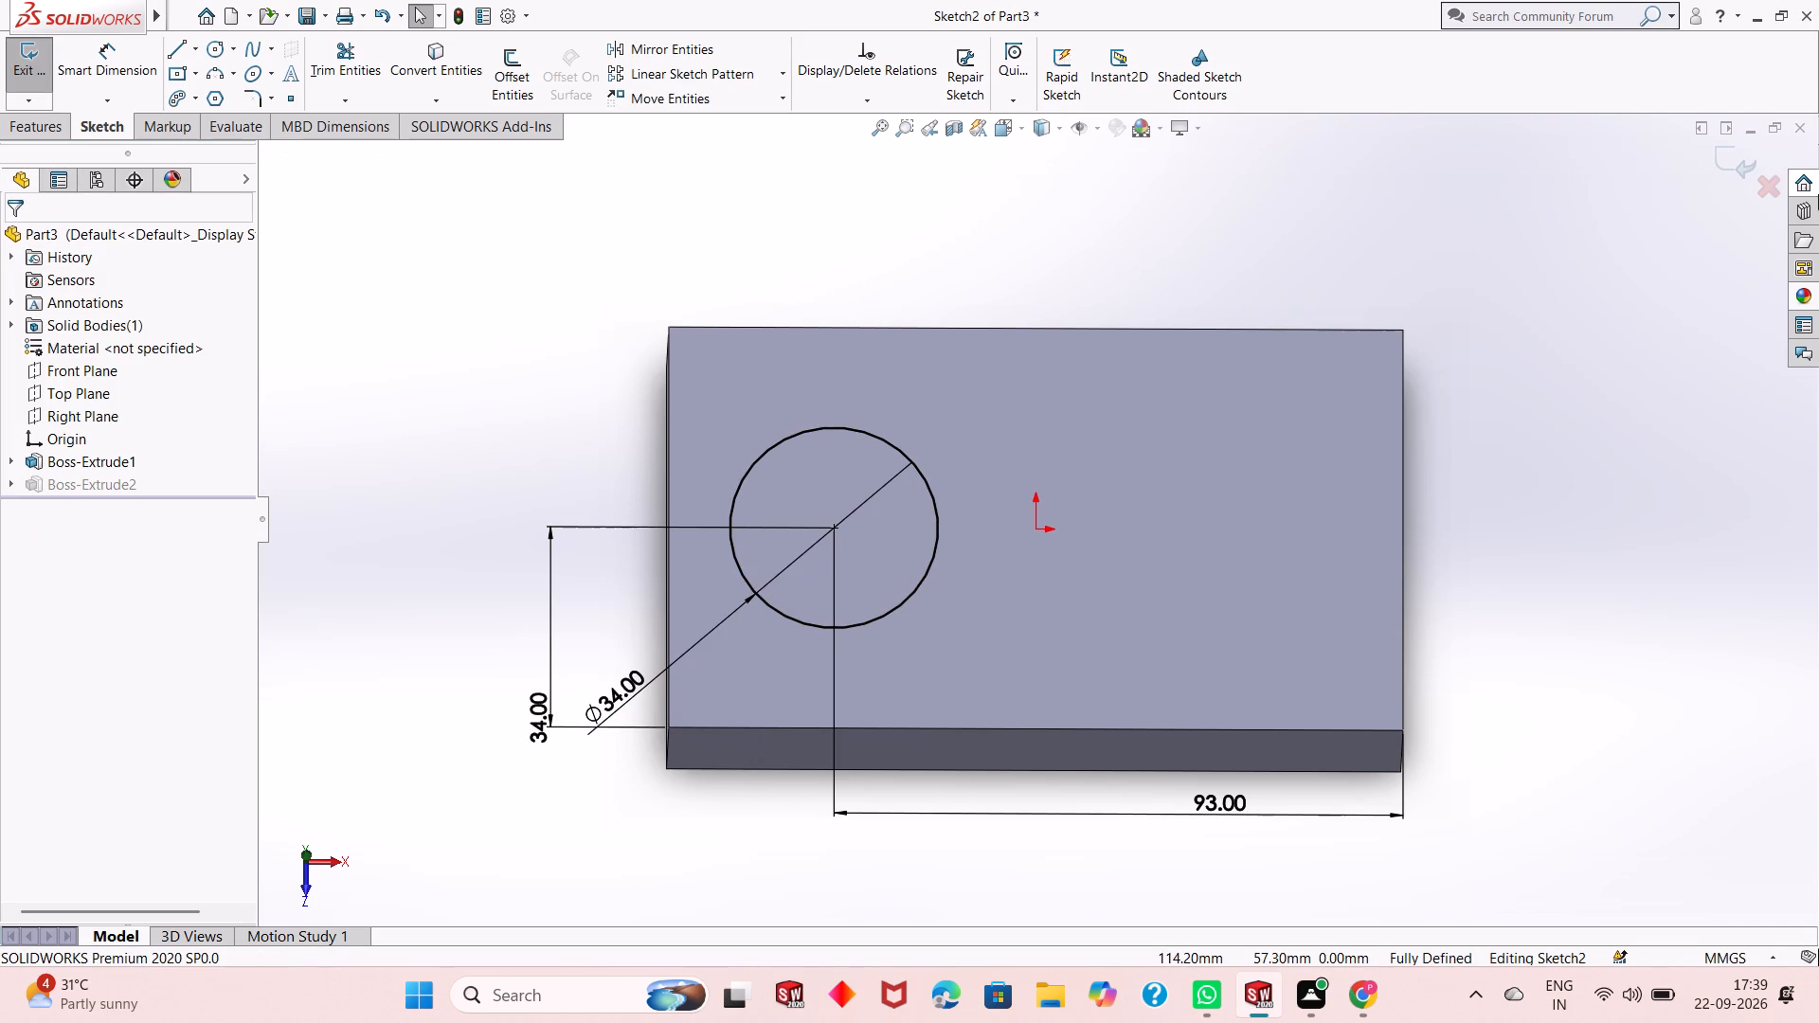
pyautogui.click(1730, 167)
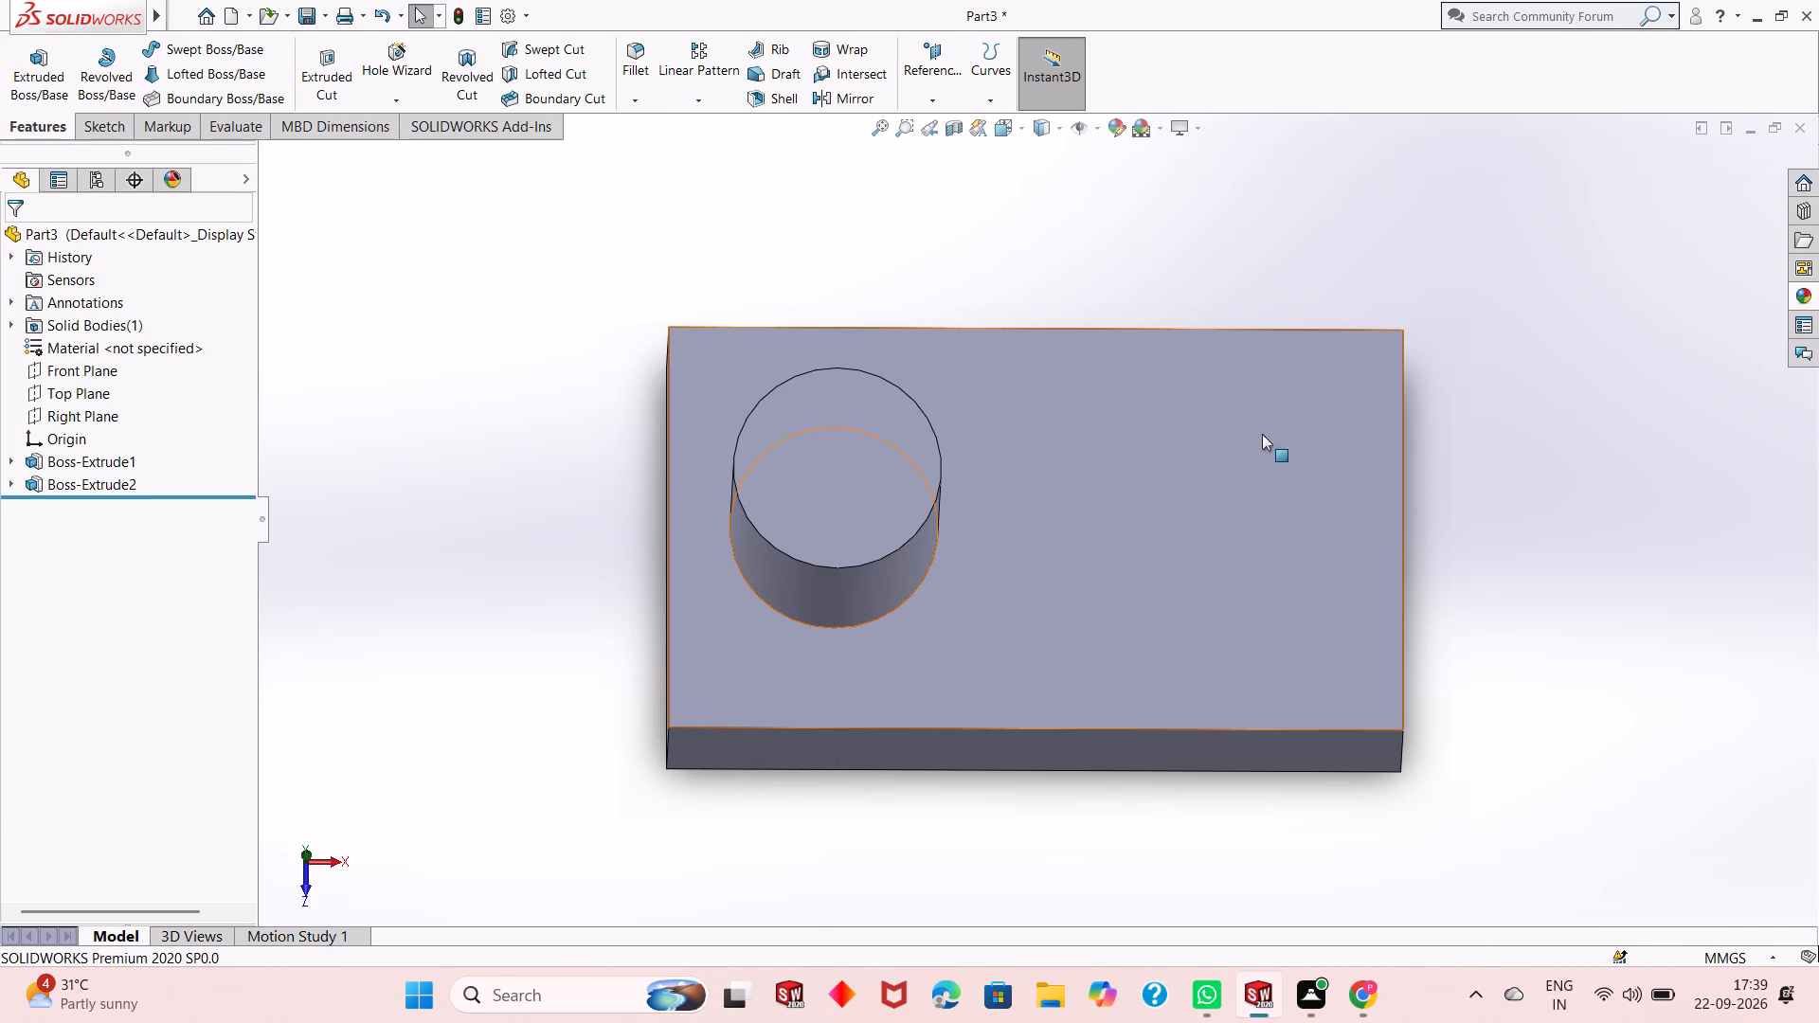
# Reopen the boss's extrusion definition to check its settings and close it.
pyautogui.moveTo(980, 583); pyautogui.dragTo(981, 383, button='middle')
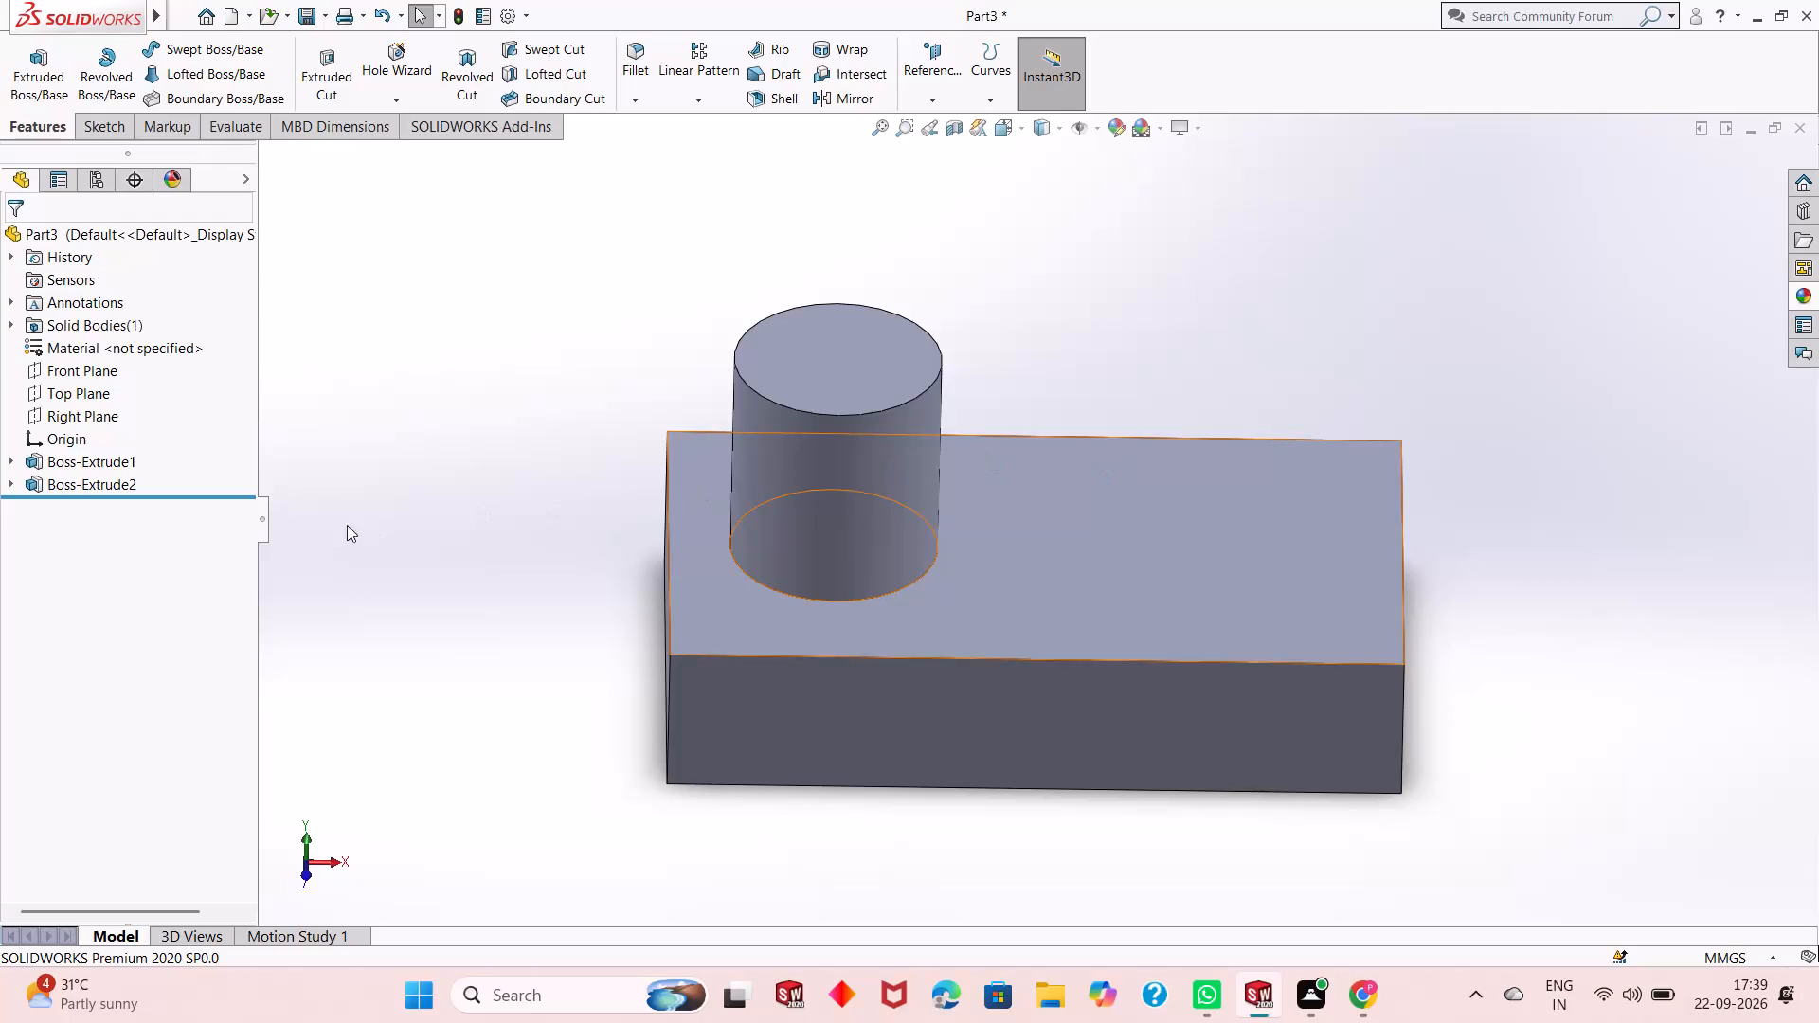
pyautogui.click(84, 486)
pyautogui.click(107, 434)
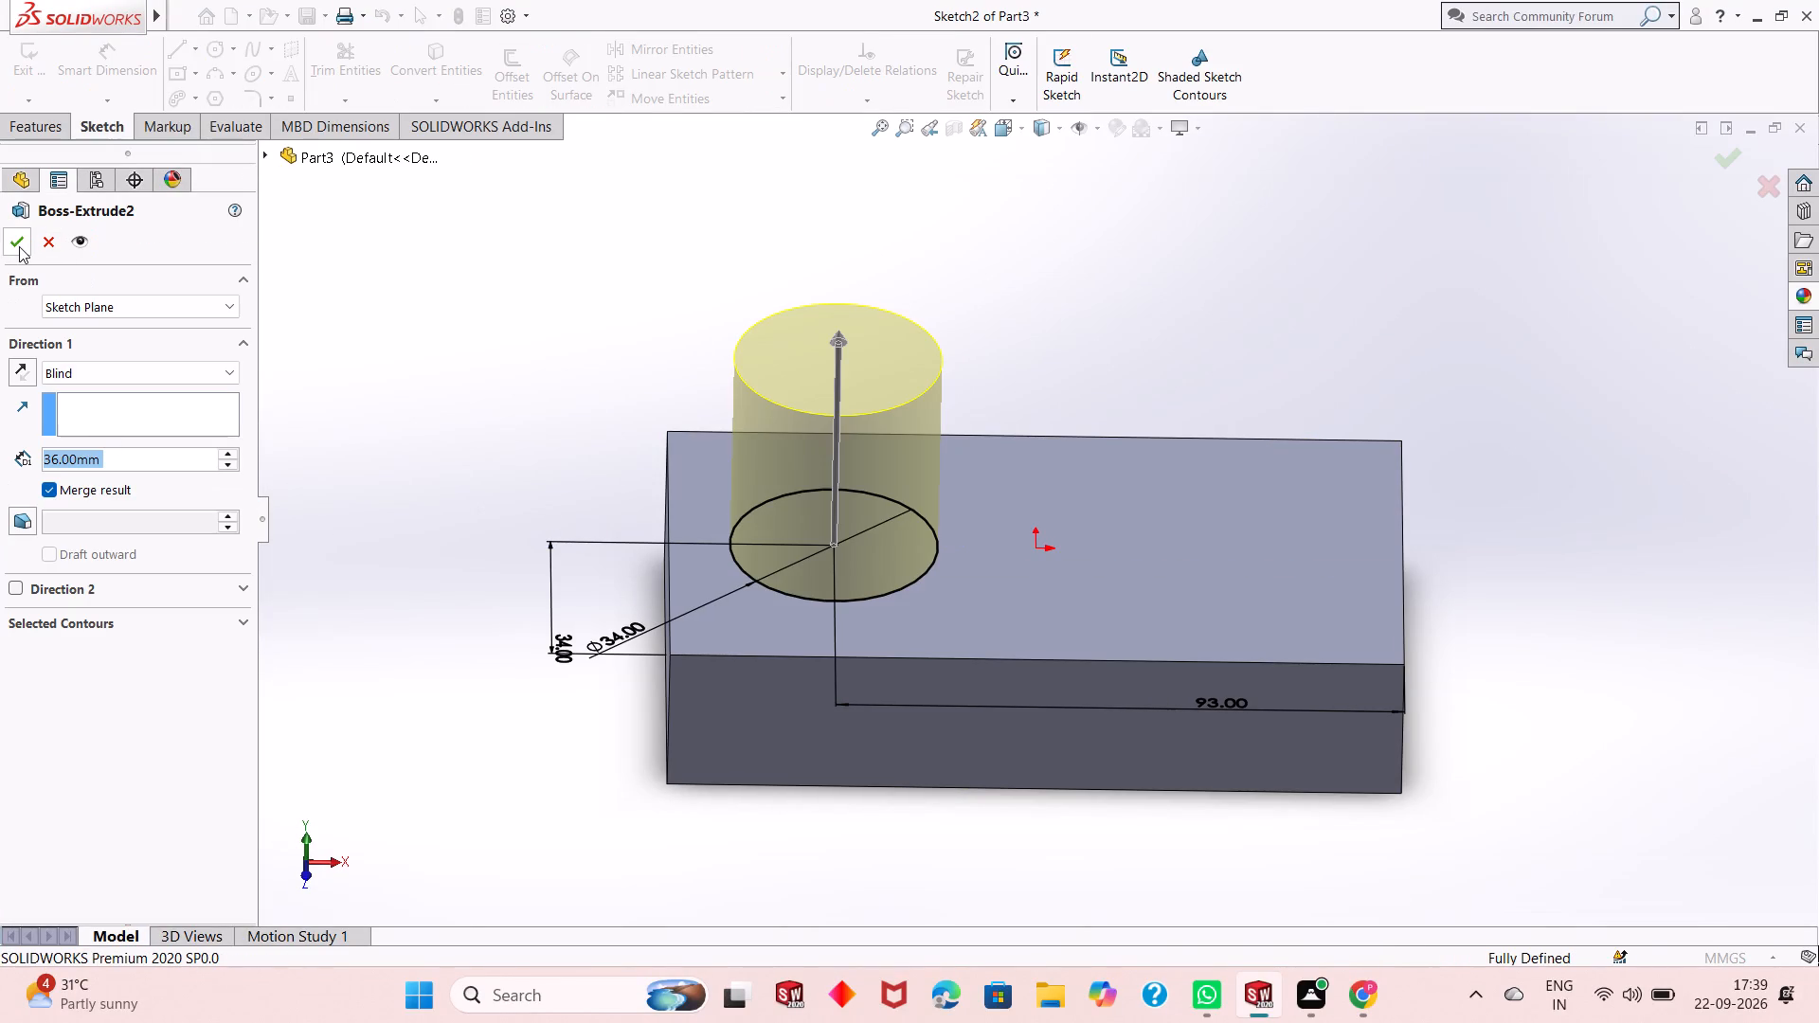
pyautogui.click(19, 246)
pyautogui.click(471, 379)
# Start a sketch on the boss's top face and draw a concentric circle about 18 mm in diameter.
pyautogui.moveTo(877, 412); pyautogui.dragTo(881, 494, button='middle')
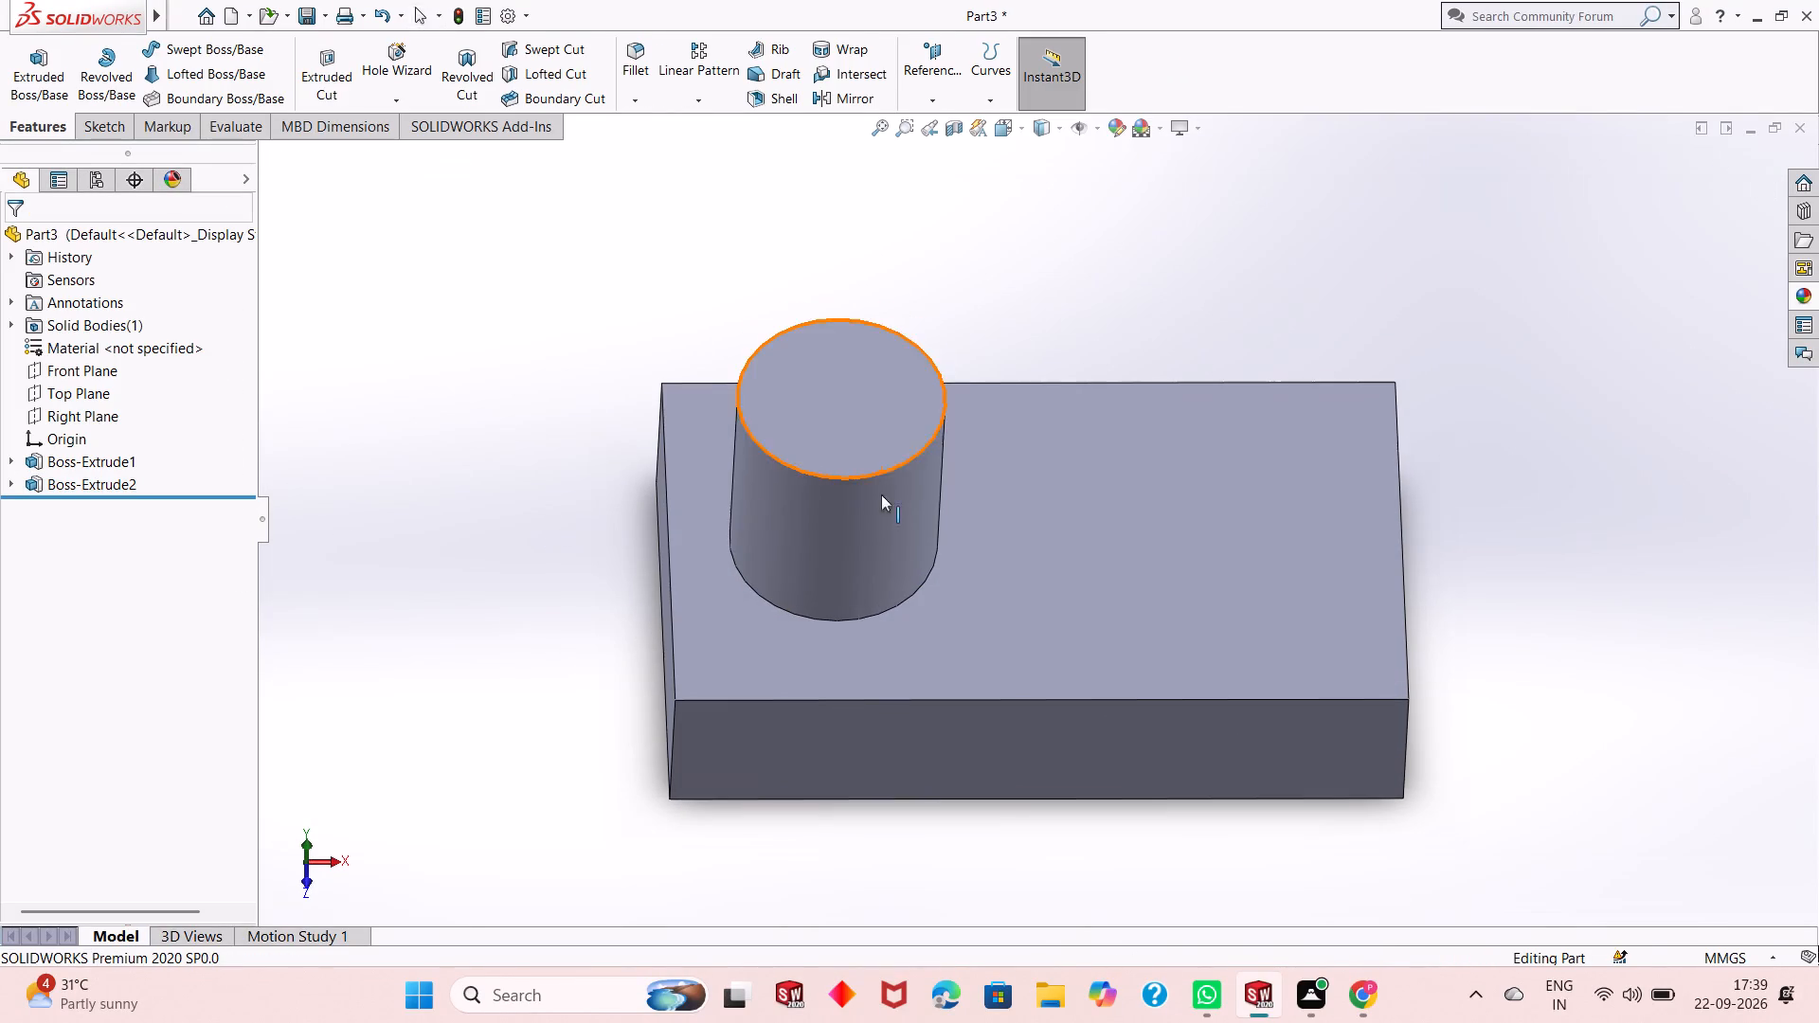
pyautogui.click(879, 404)
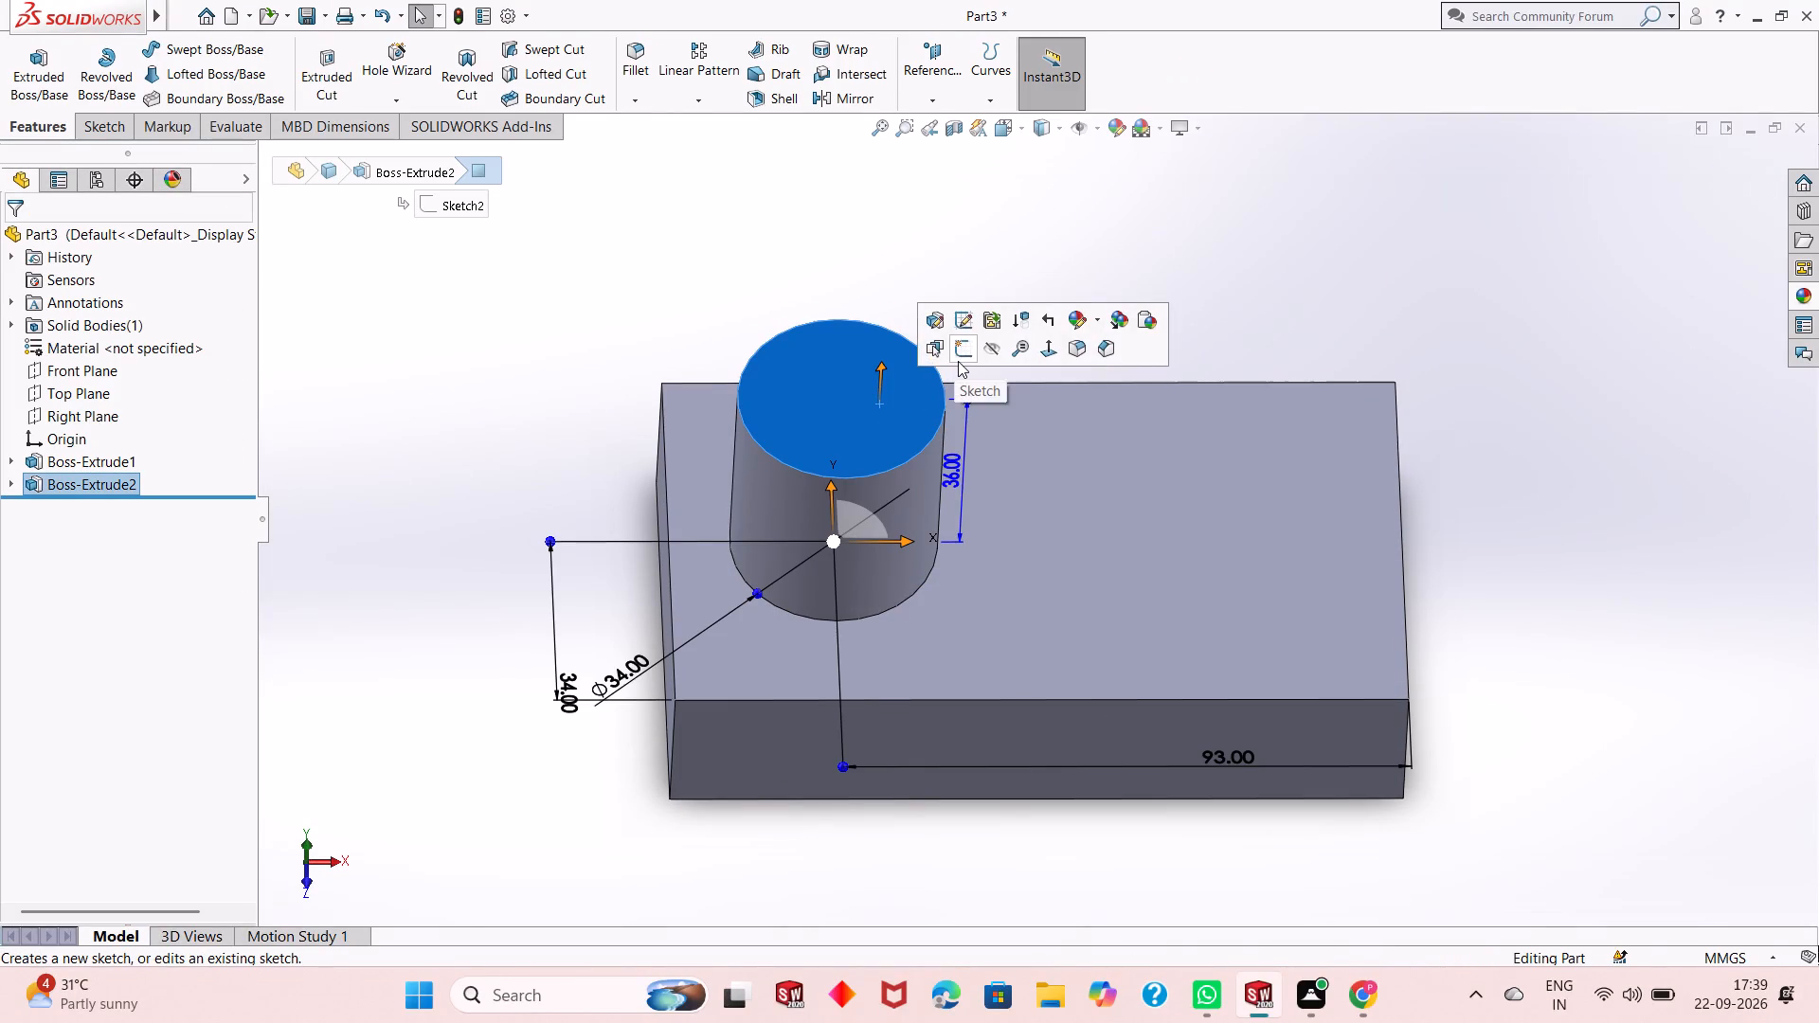
pyautogui.click(958, 361)
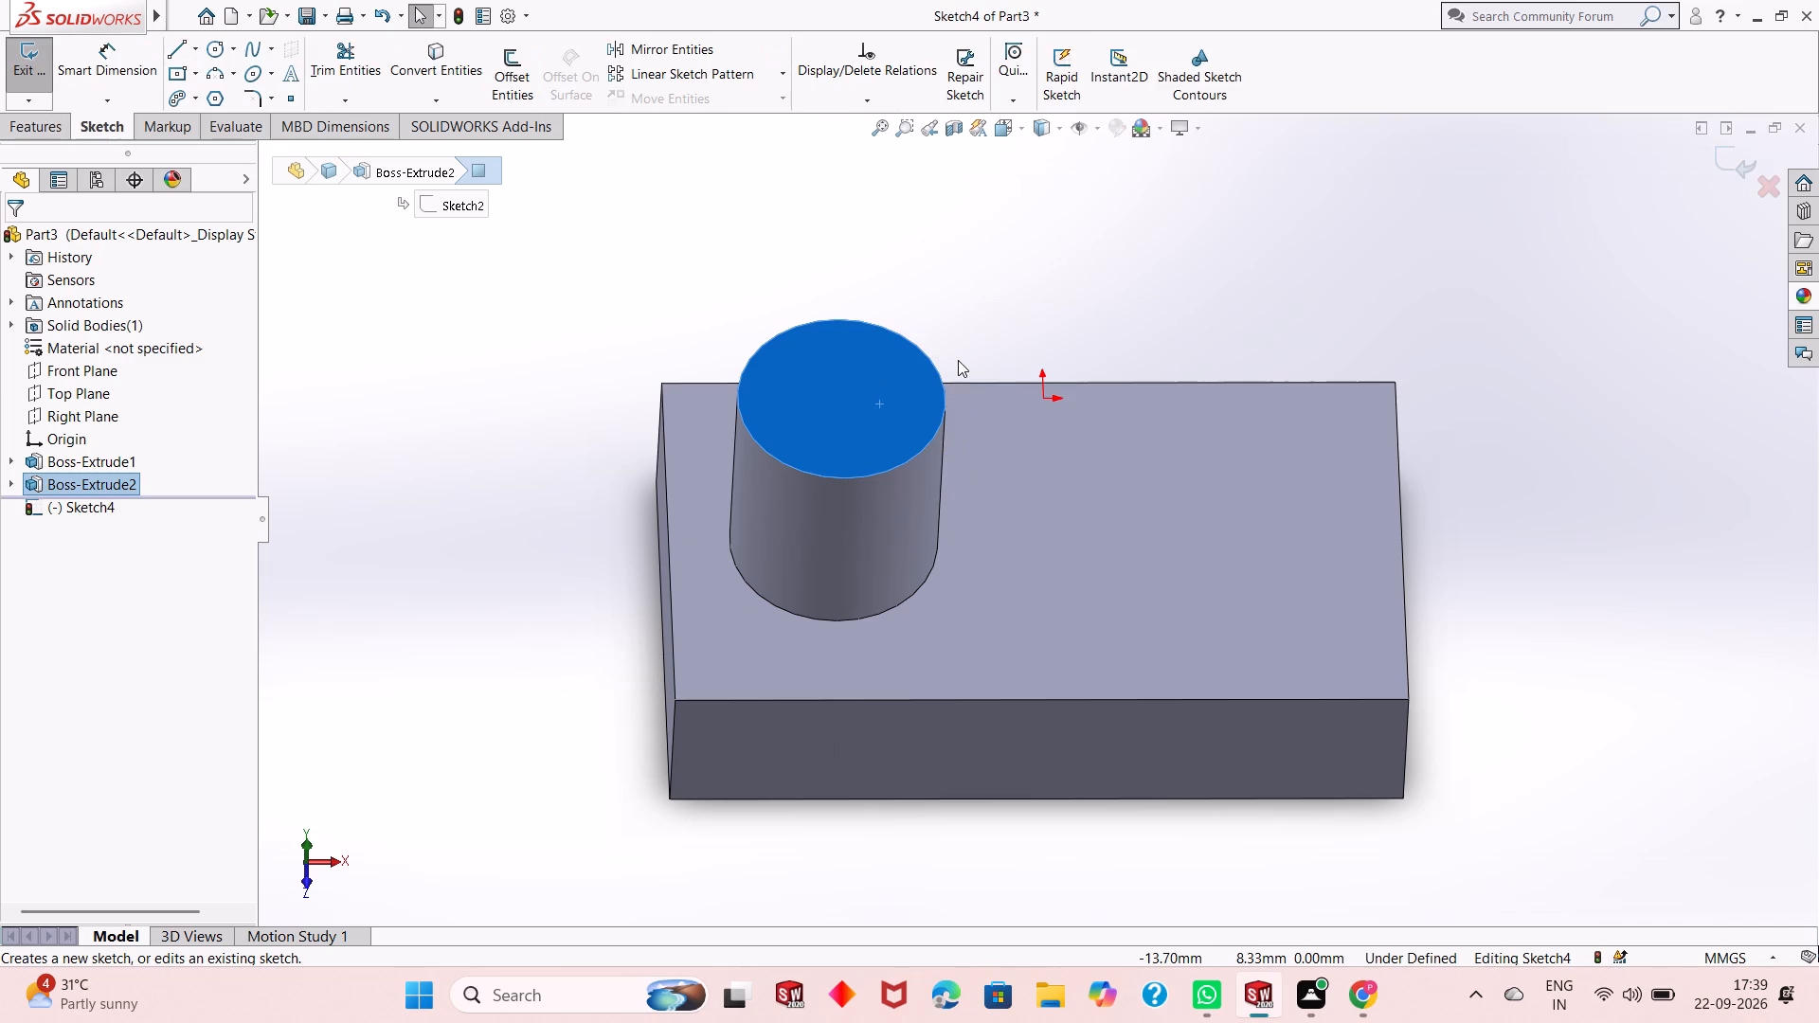
pyautogui.hotkey('ctrl', '8')
pyautogui.press('Escape')
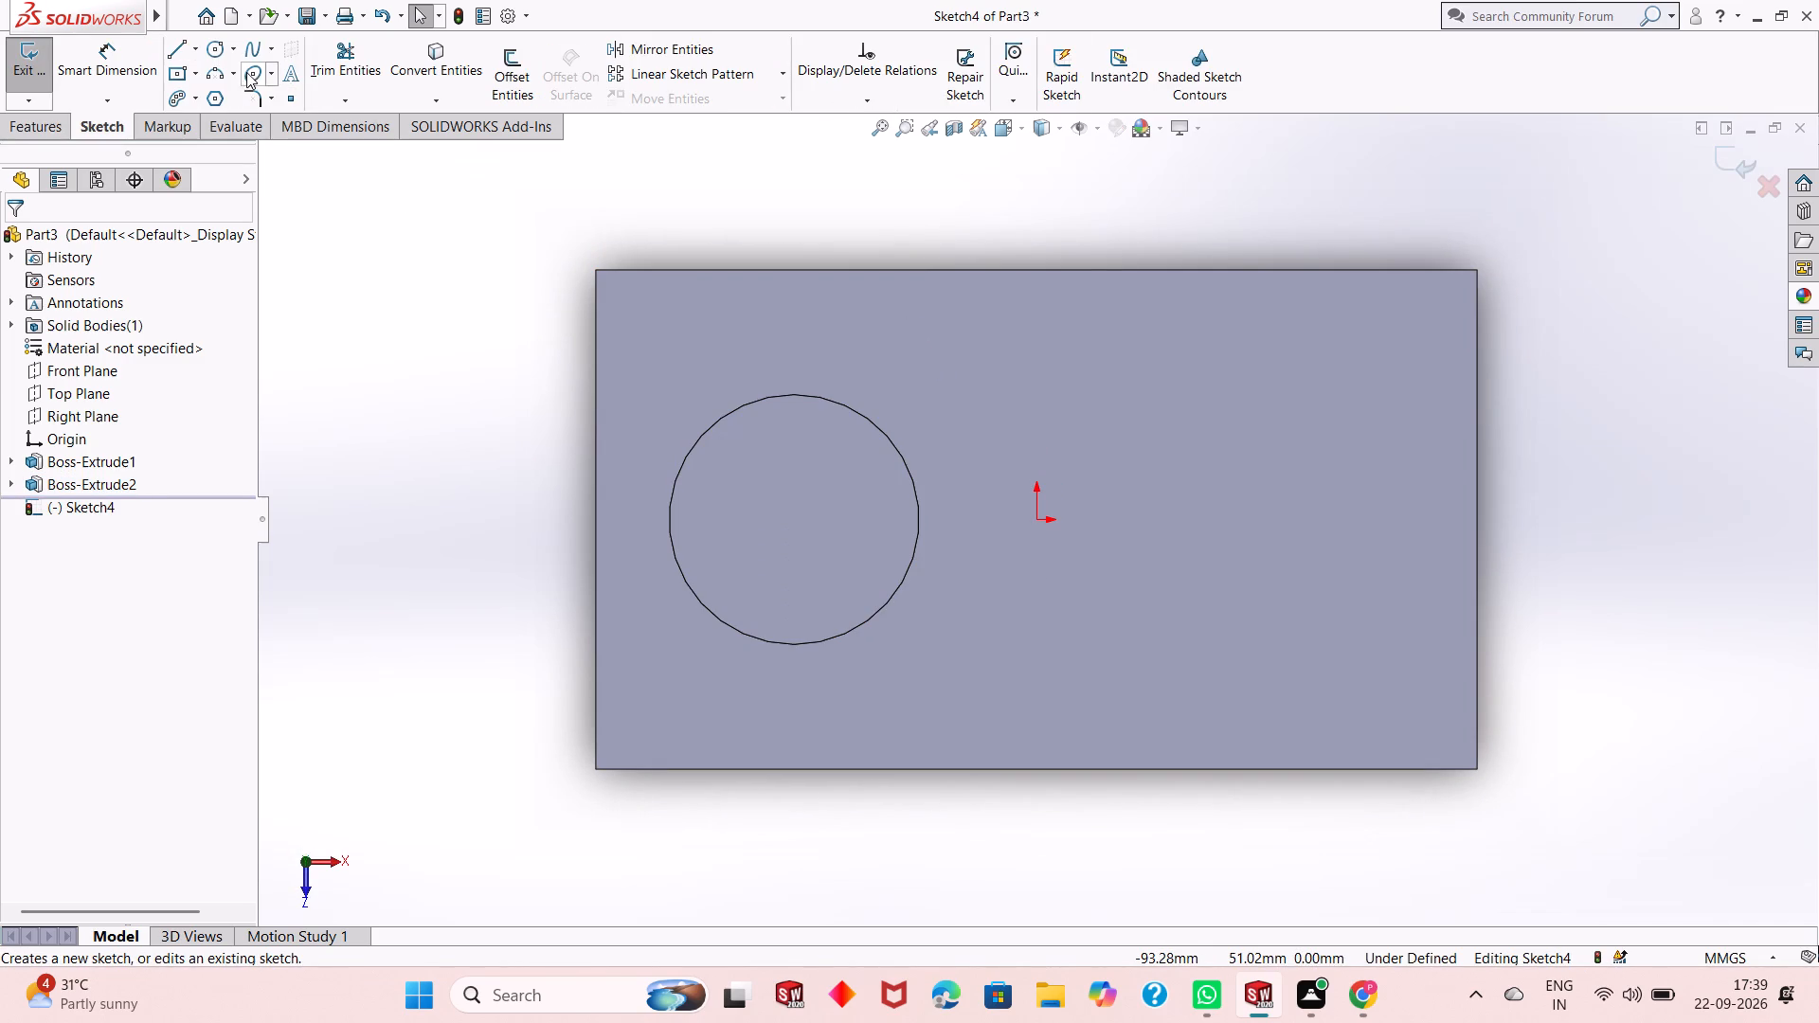
pyautogui.click(215, 55)
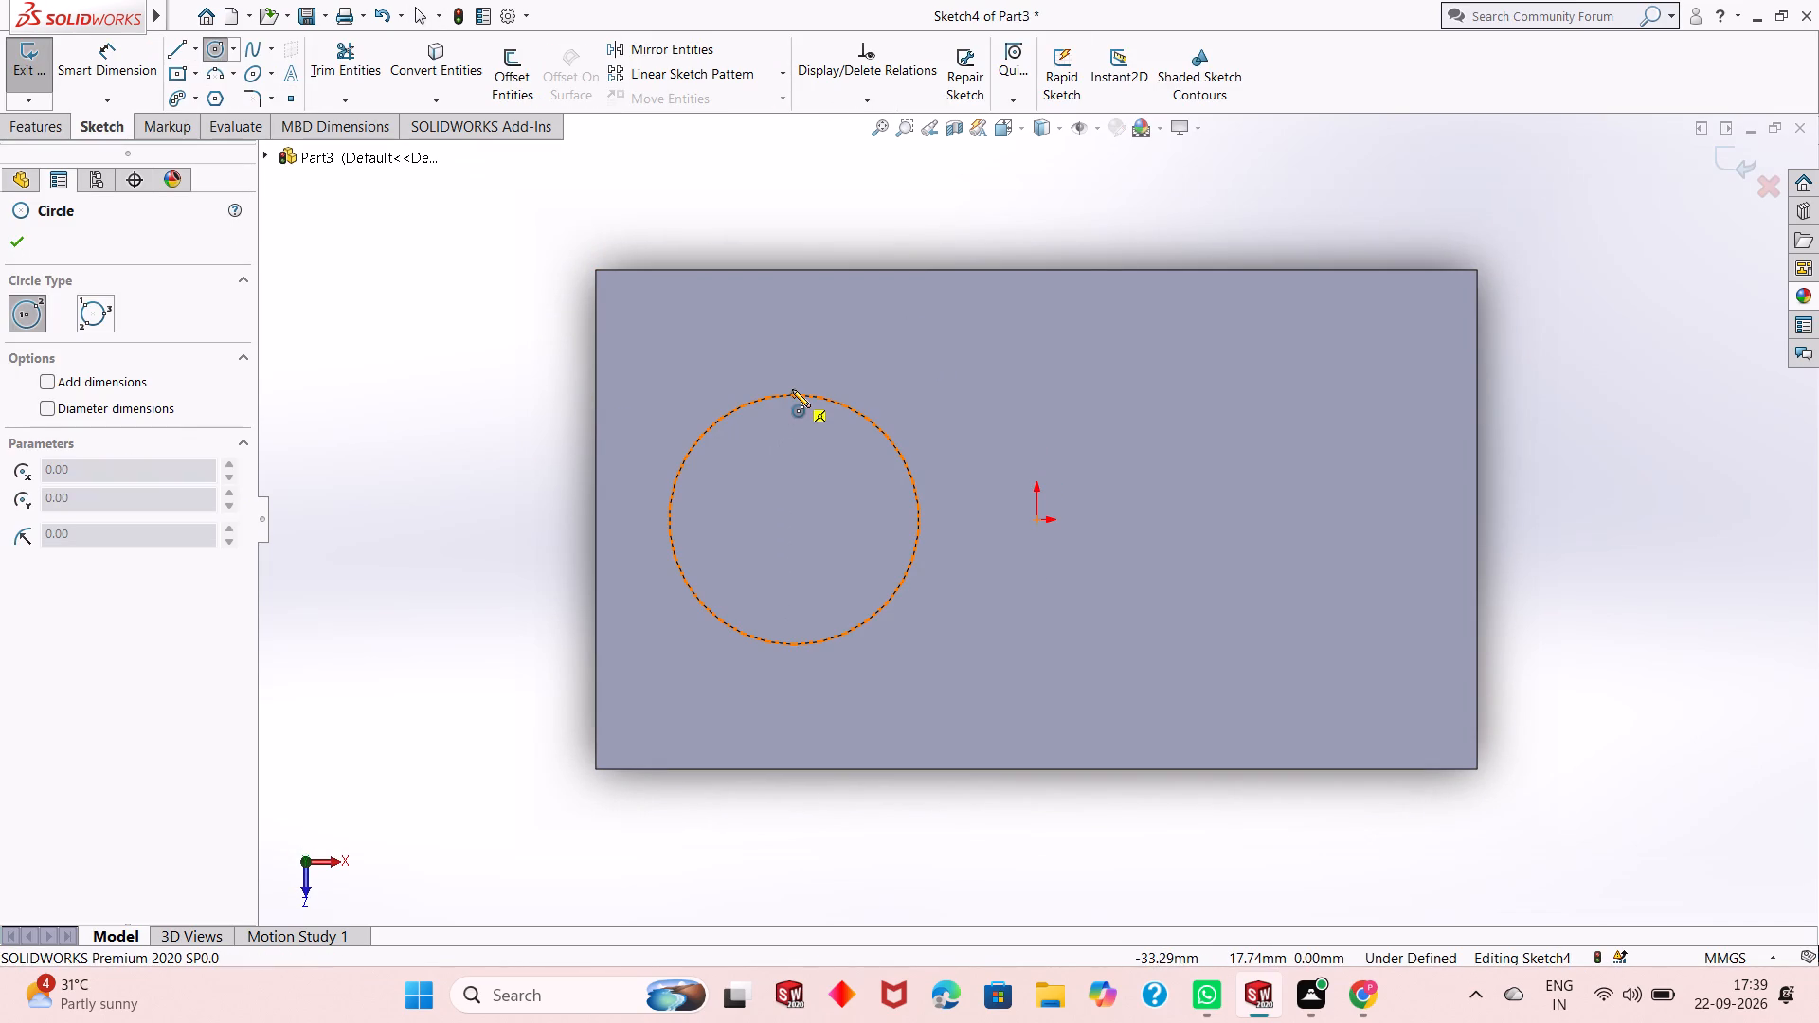
pyautogui.click(794, 522)
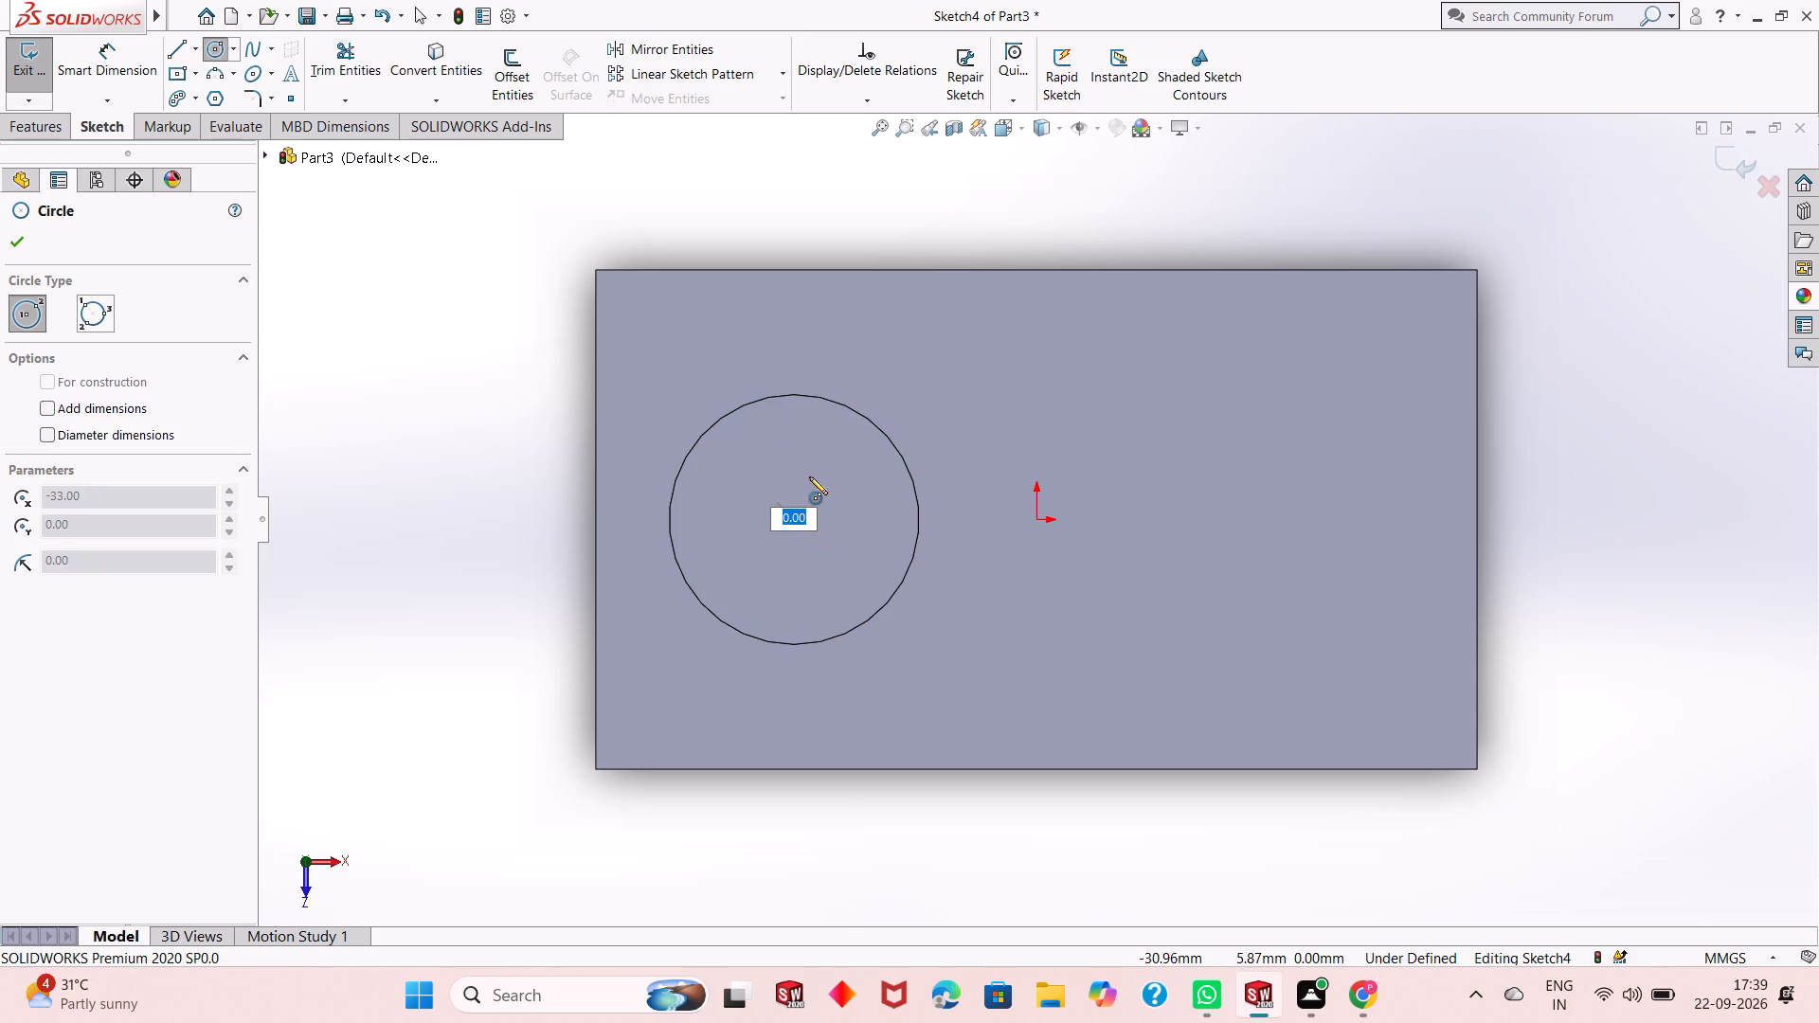
pyautogui.press('Escape')
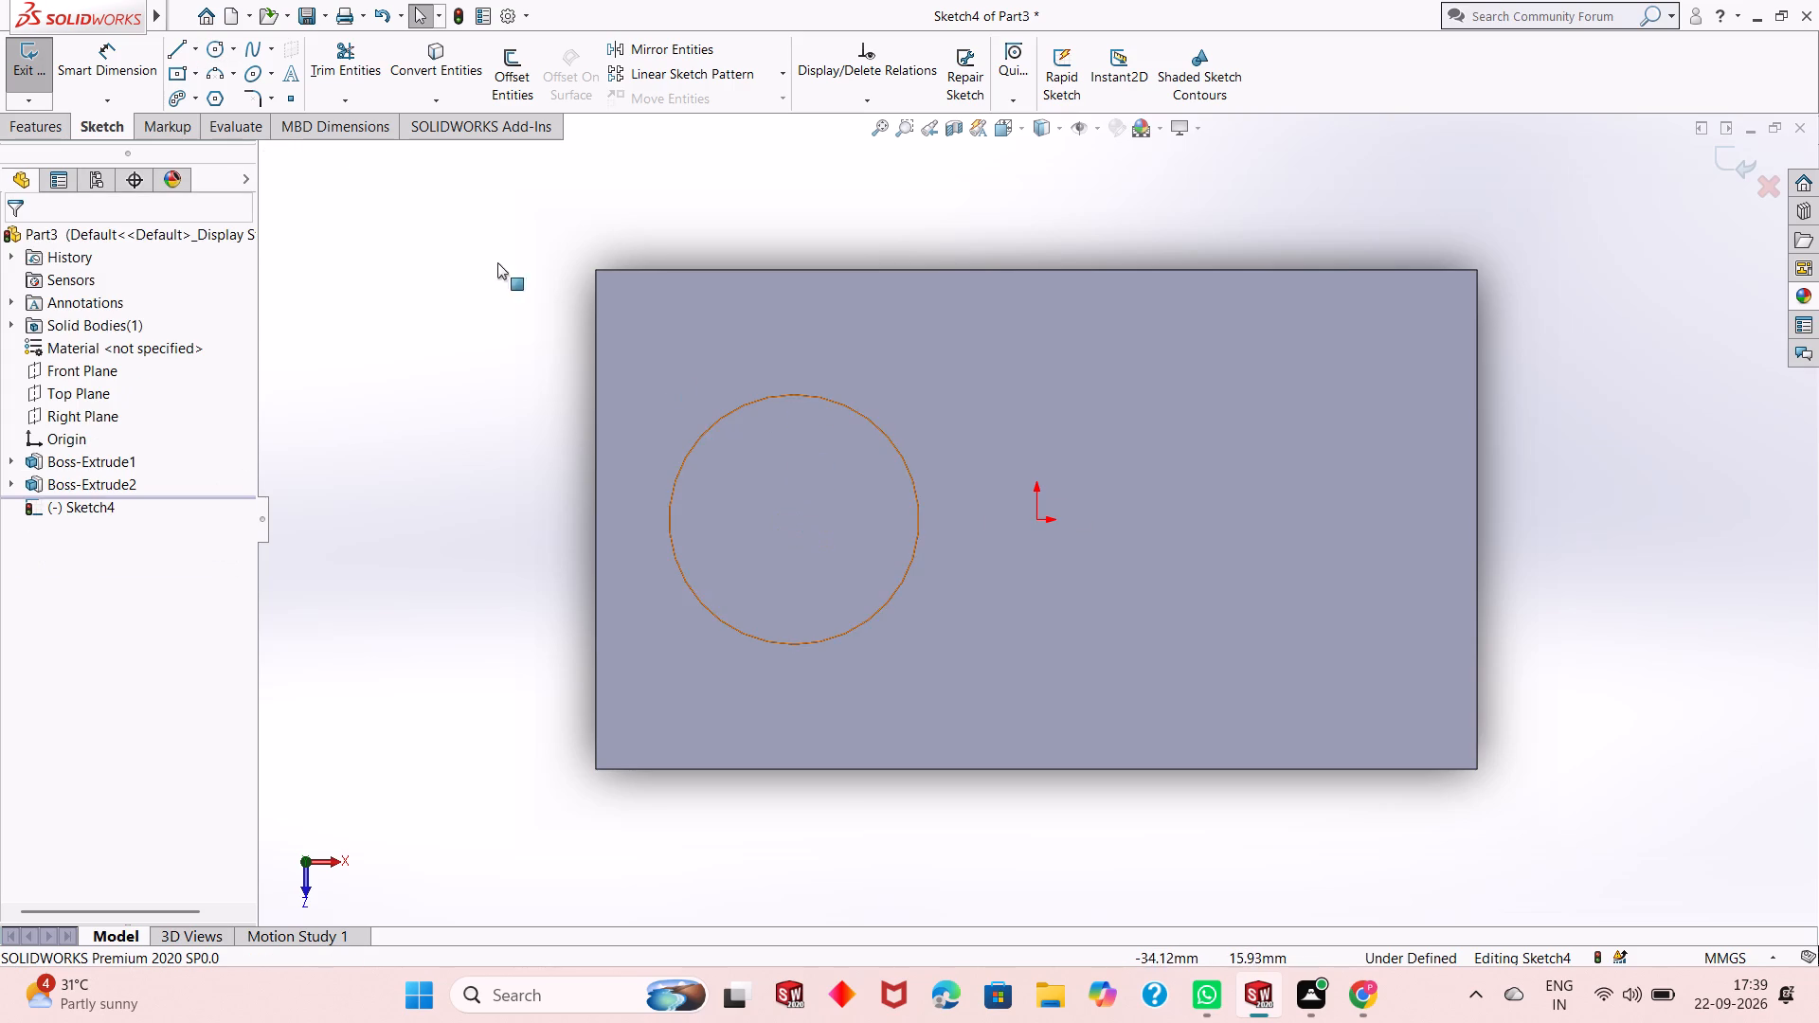
pyautogui.click(217, 54)
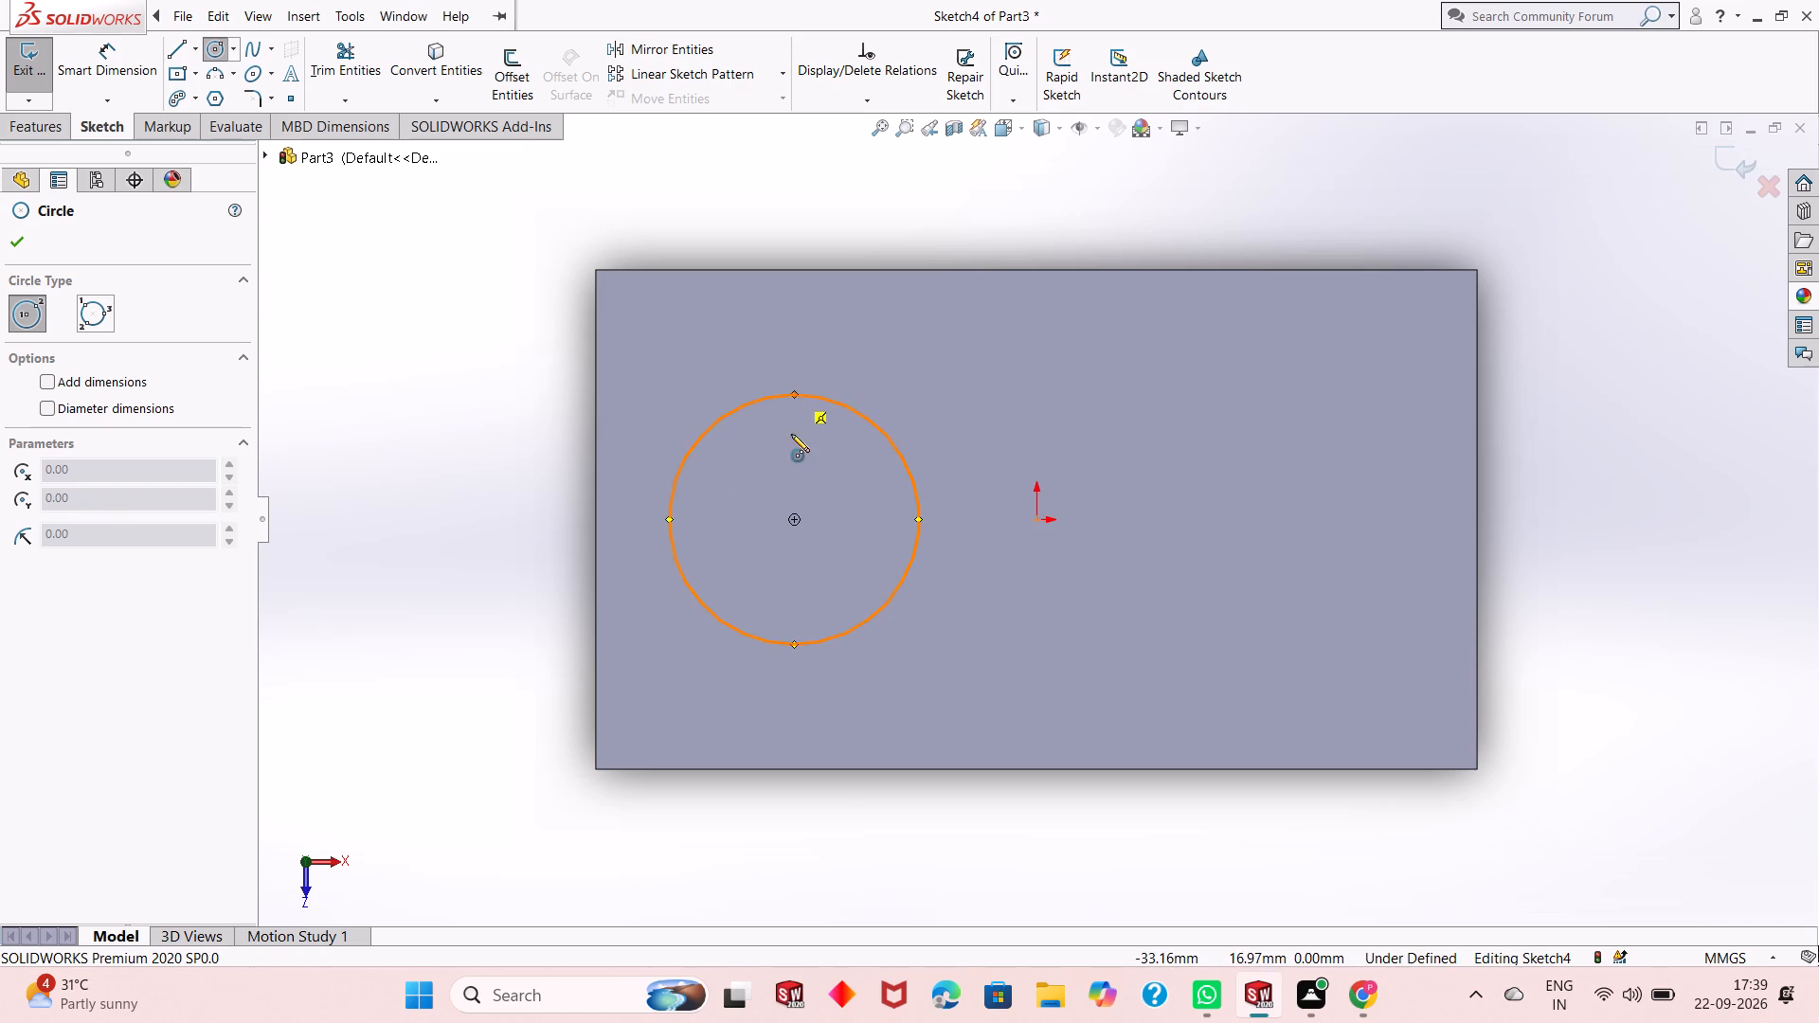
pyautogui.click(792, 519)
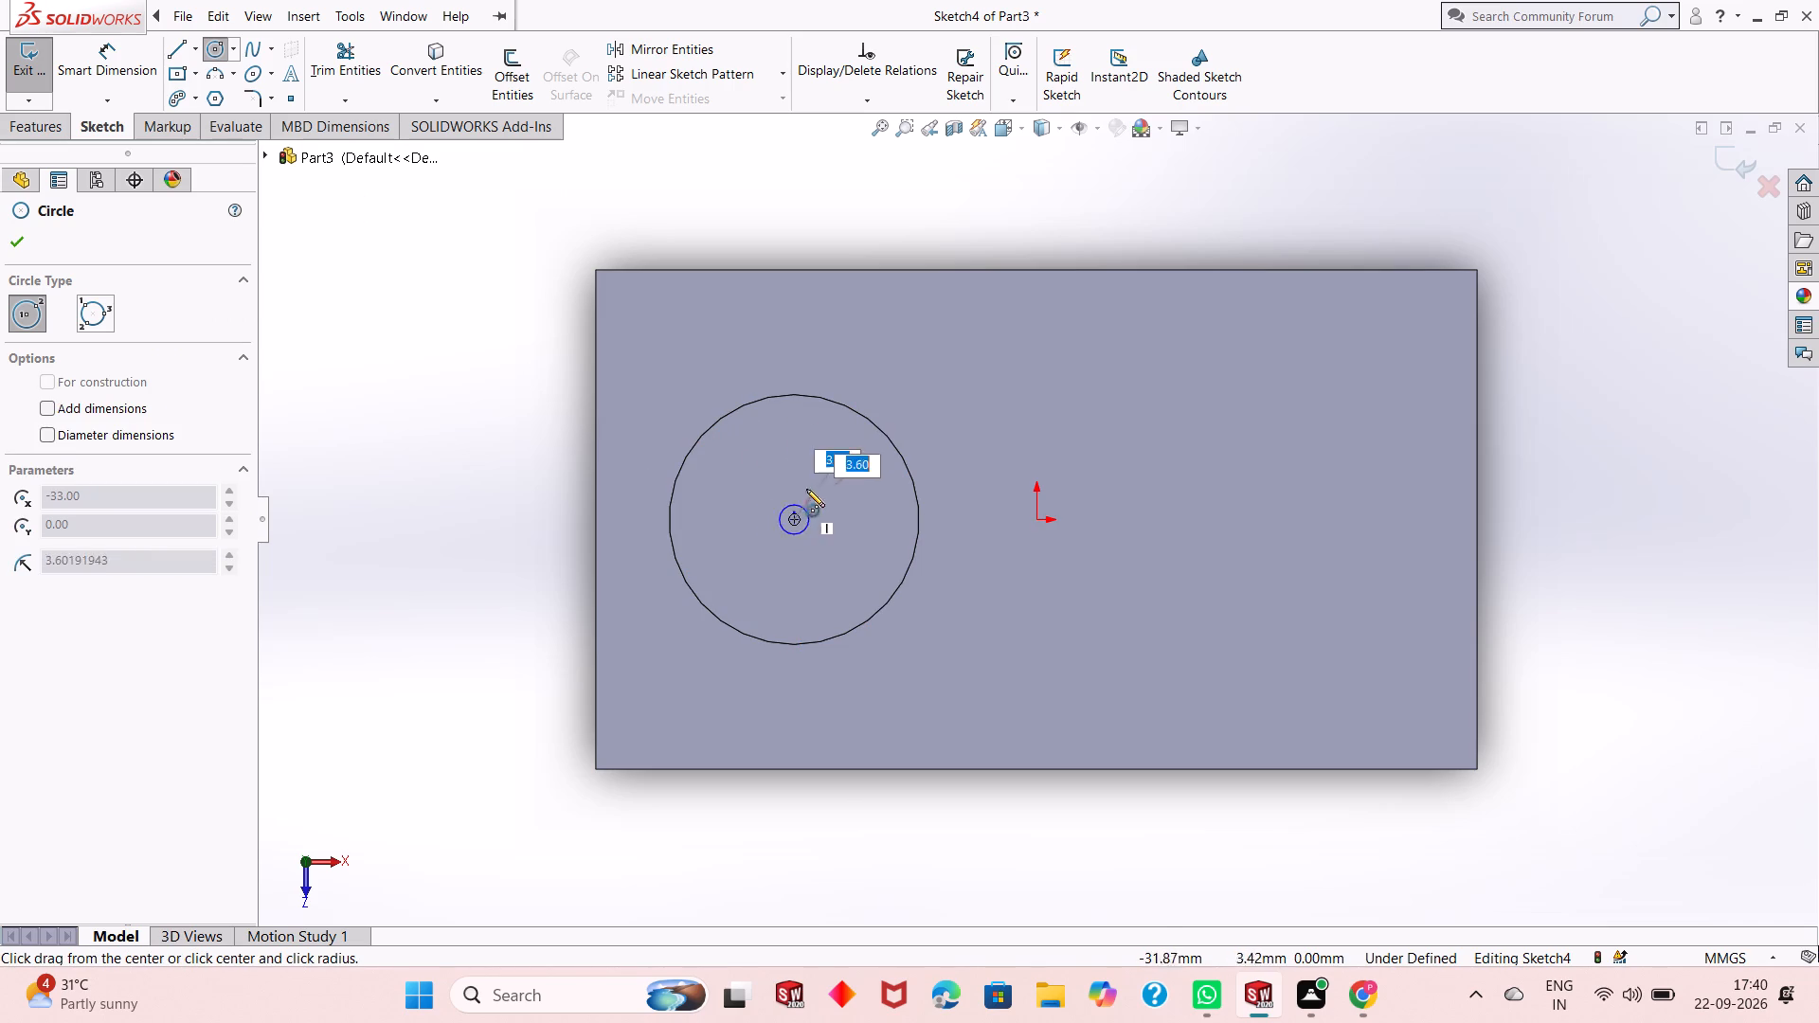
pyautogui.click(823, 460)
pyautogui.rightClick(437, 413)
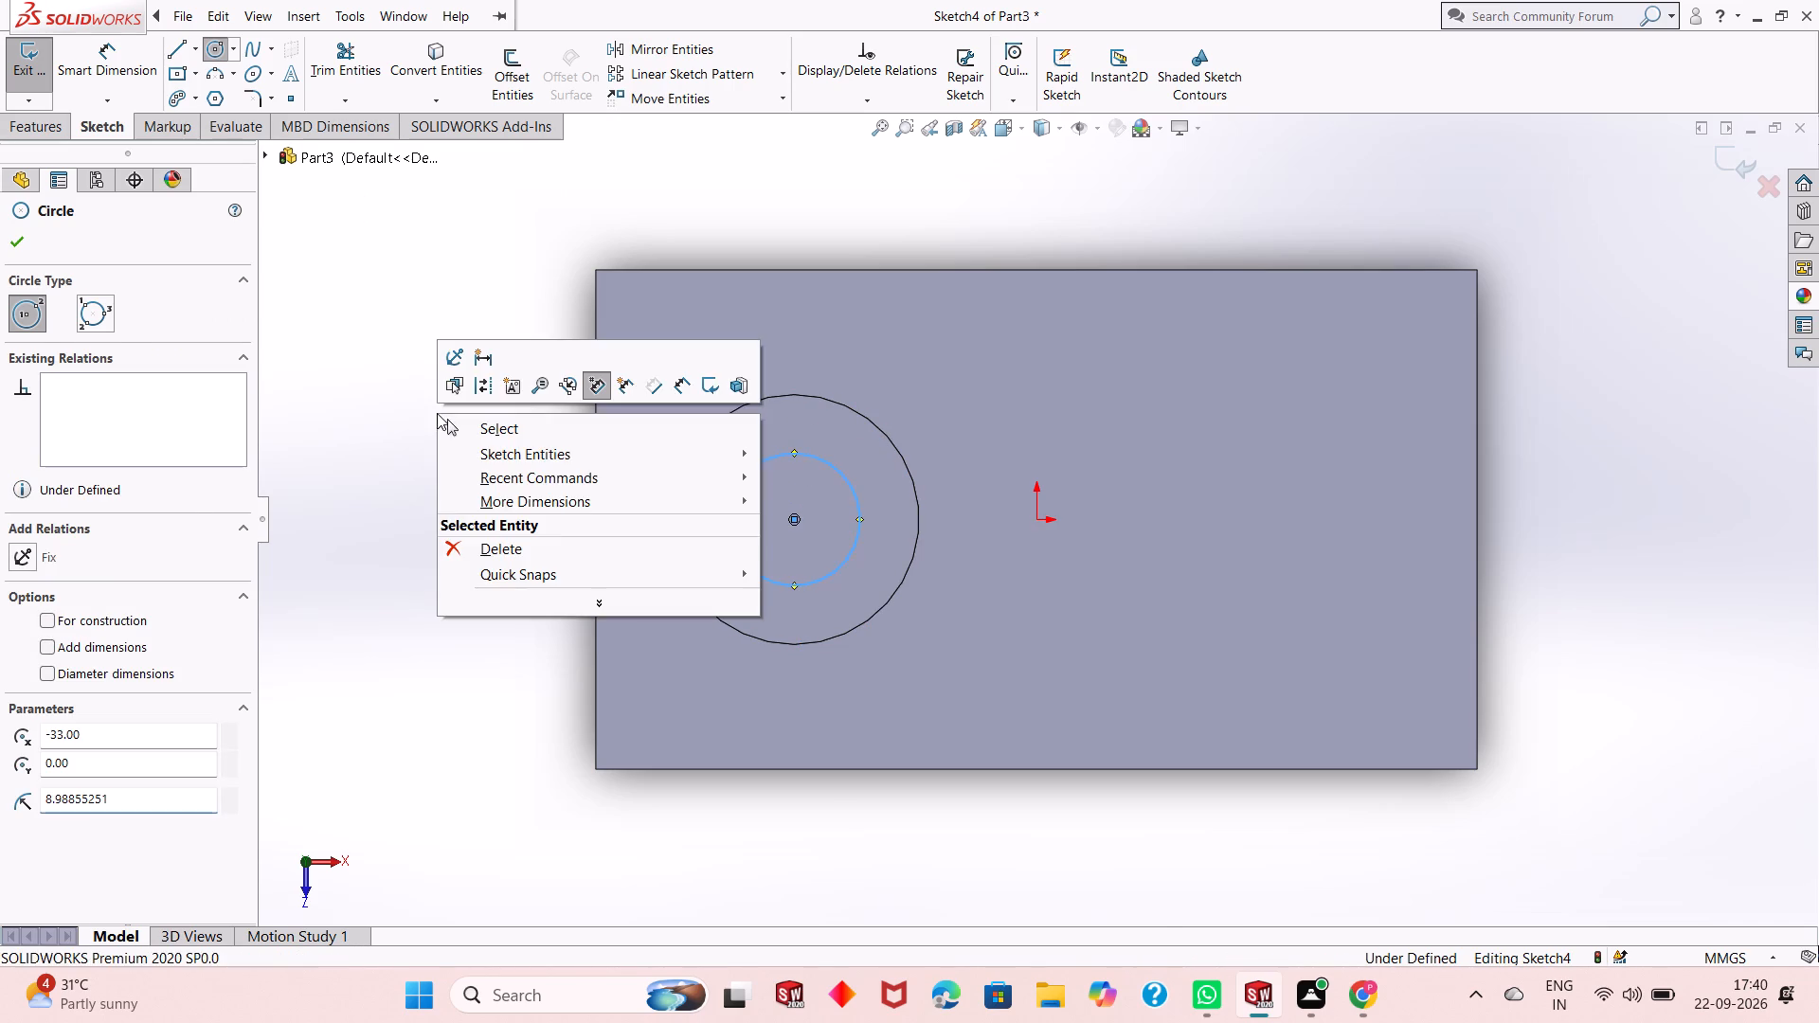
pyautogui.click(457, 425)
# Dimension the concentric circle on the boss's top face to a 30 mm diameter.
pyautogui.click(116, 66)
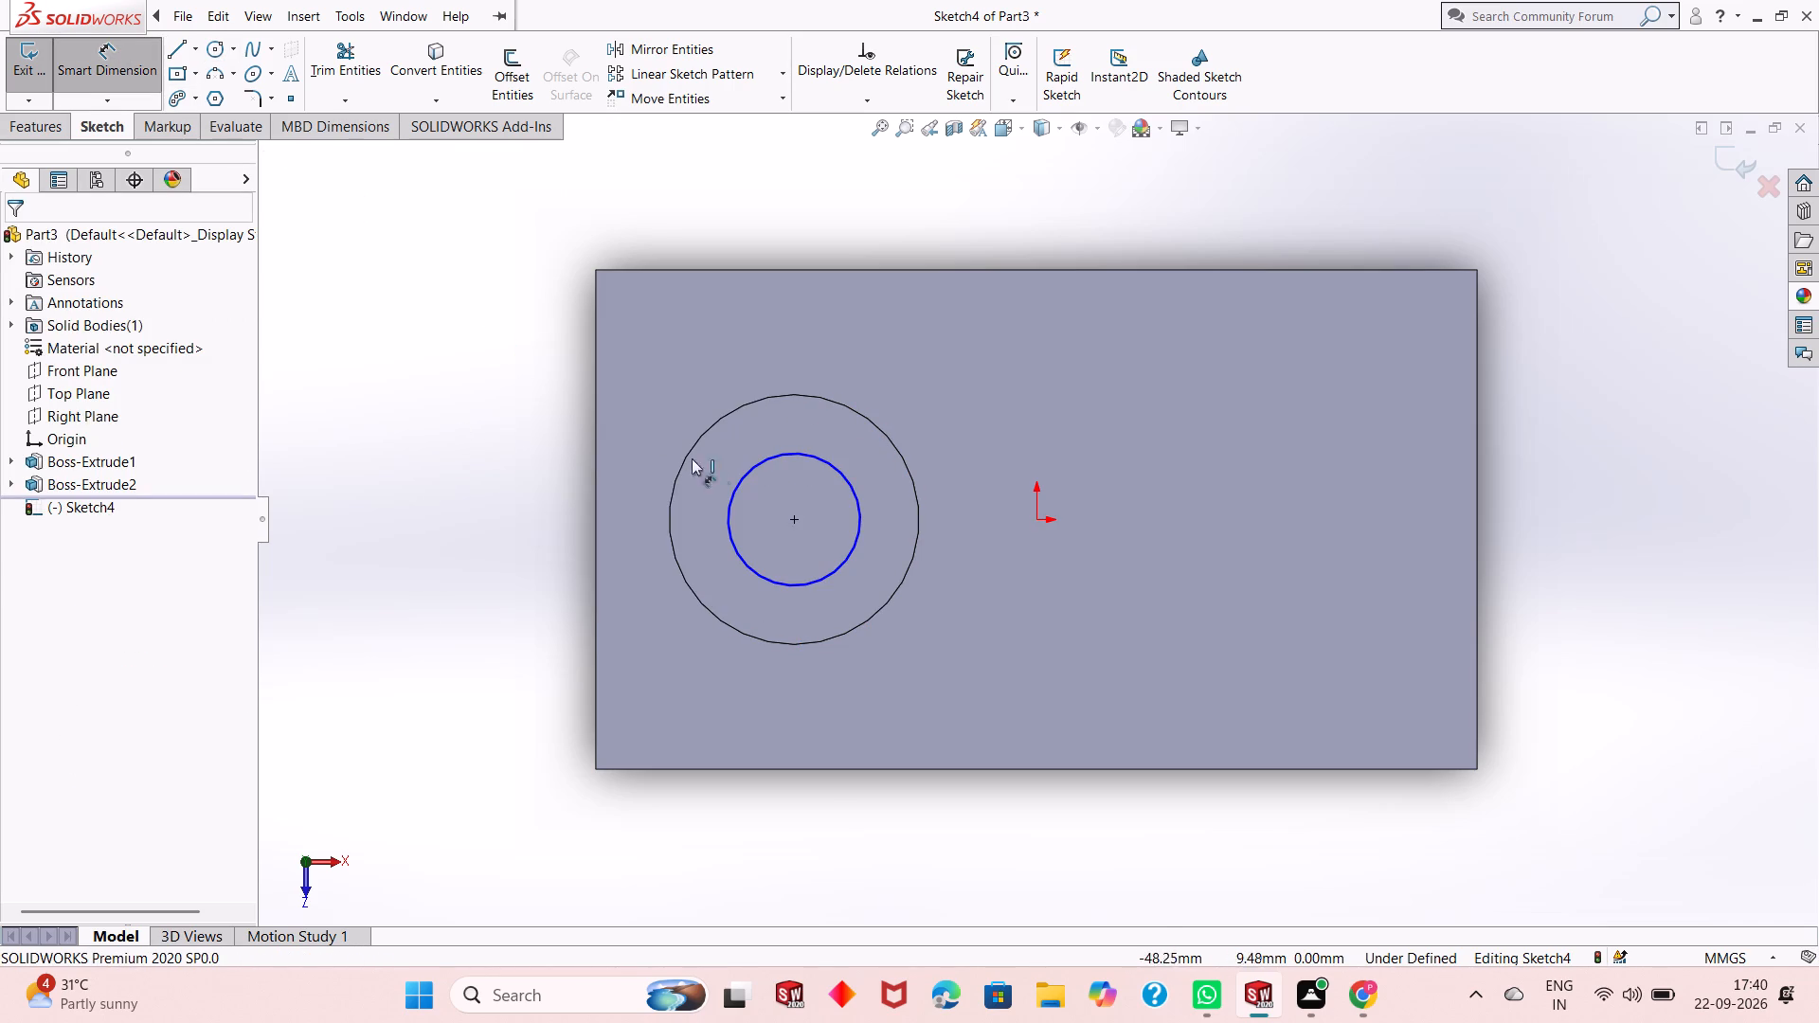
pyautogui.click(727, 522)
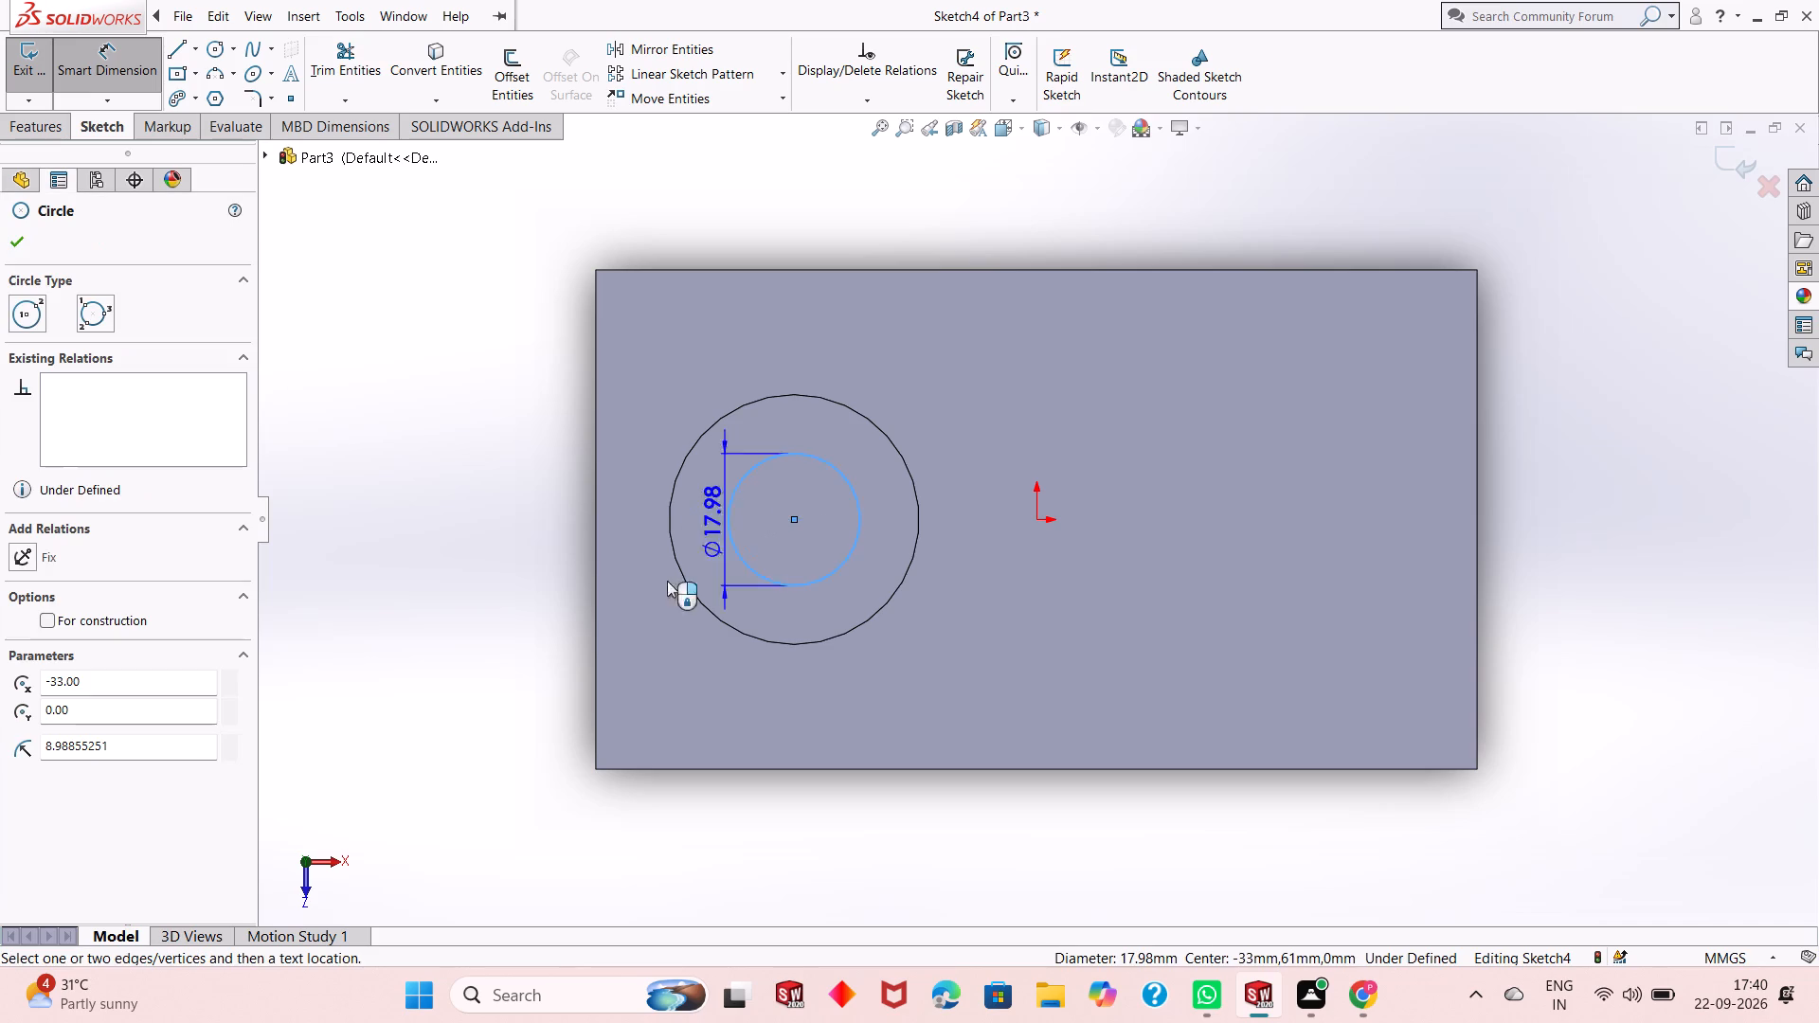
pyautogui.click(517, 697)
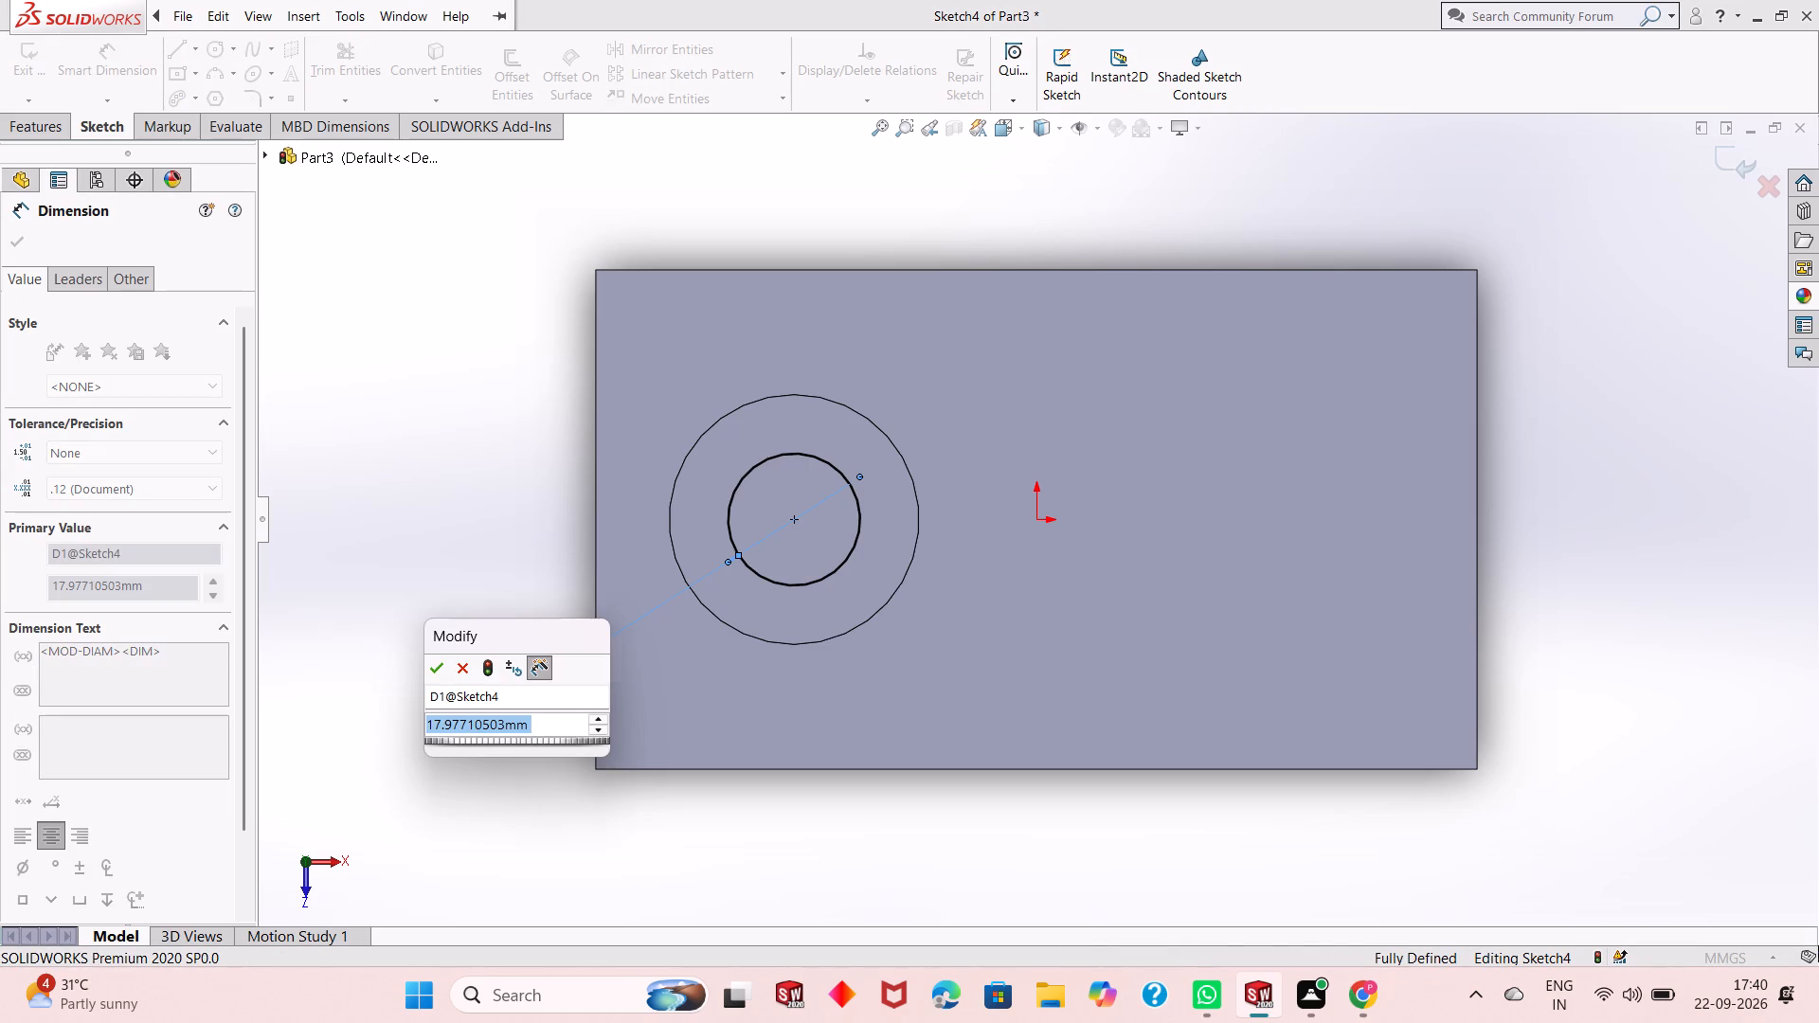
pyautogui.write('30')
pyautogui.press('Return')
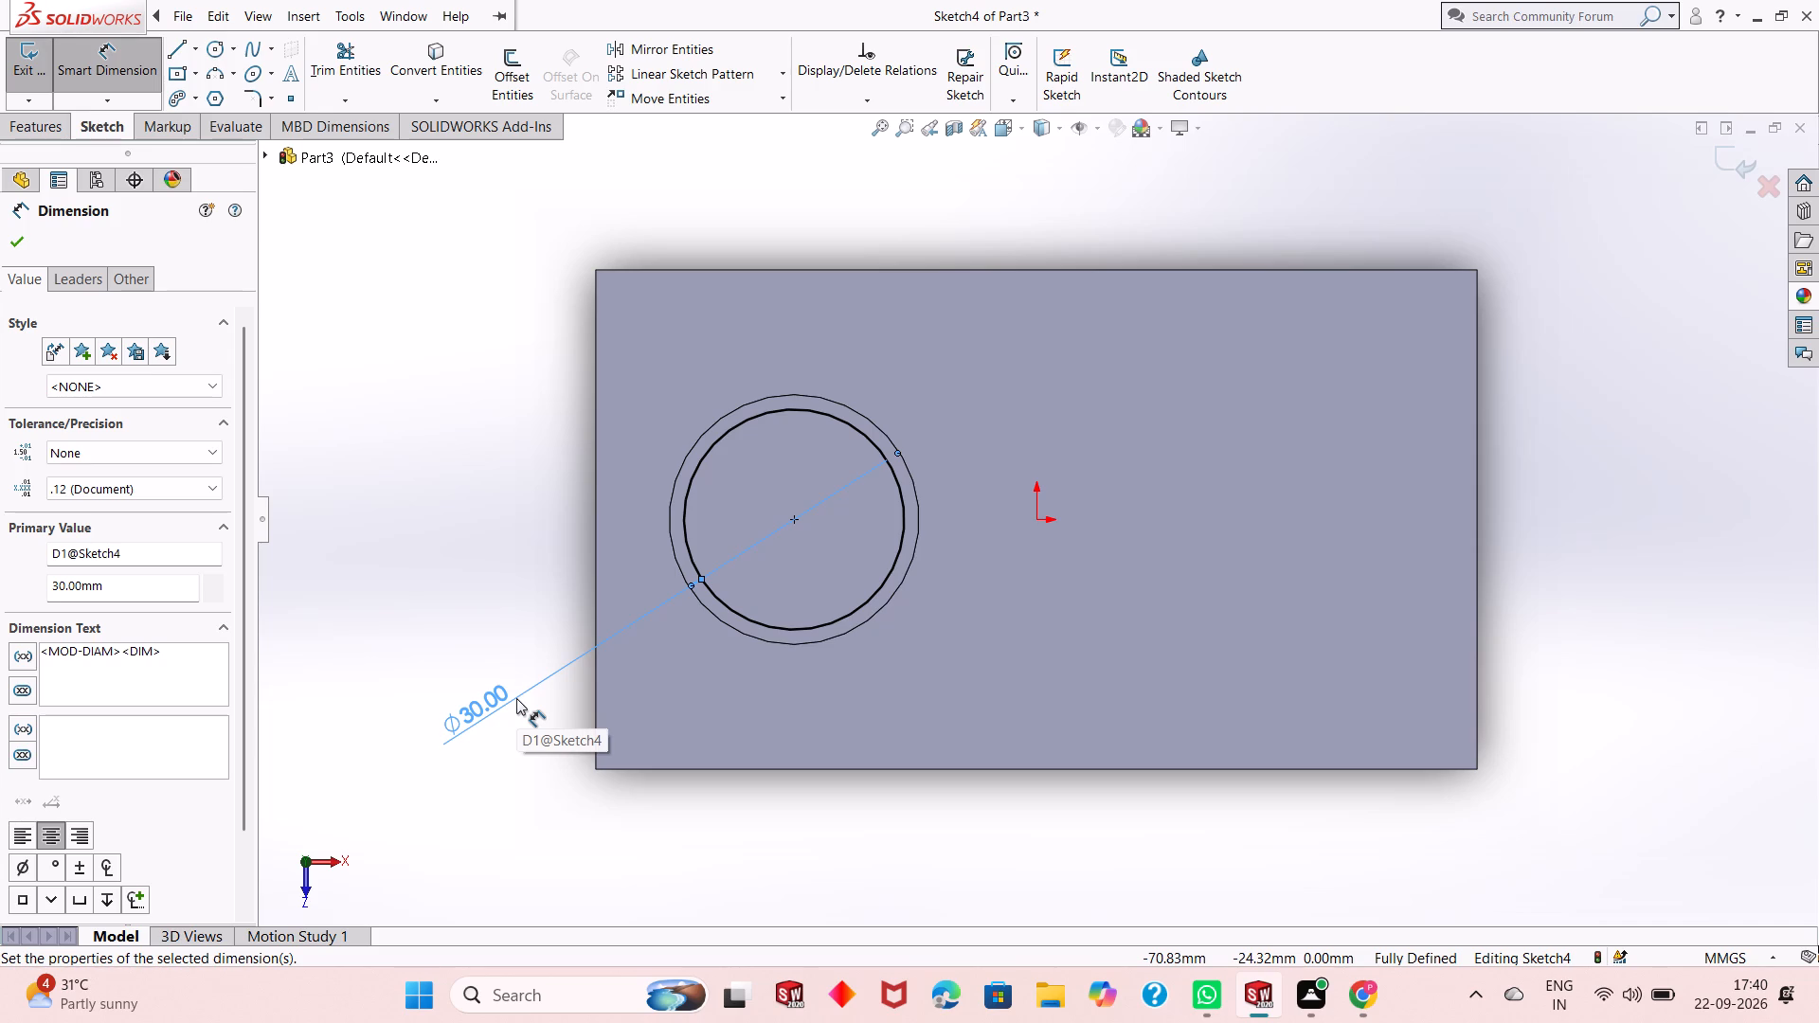
pyautogui.rightClick(420, 545)
pyautogui.click(481, 605)
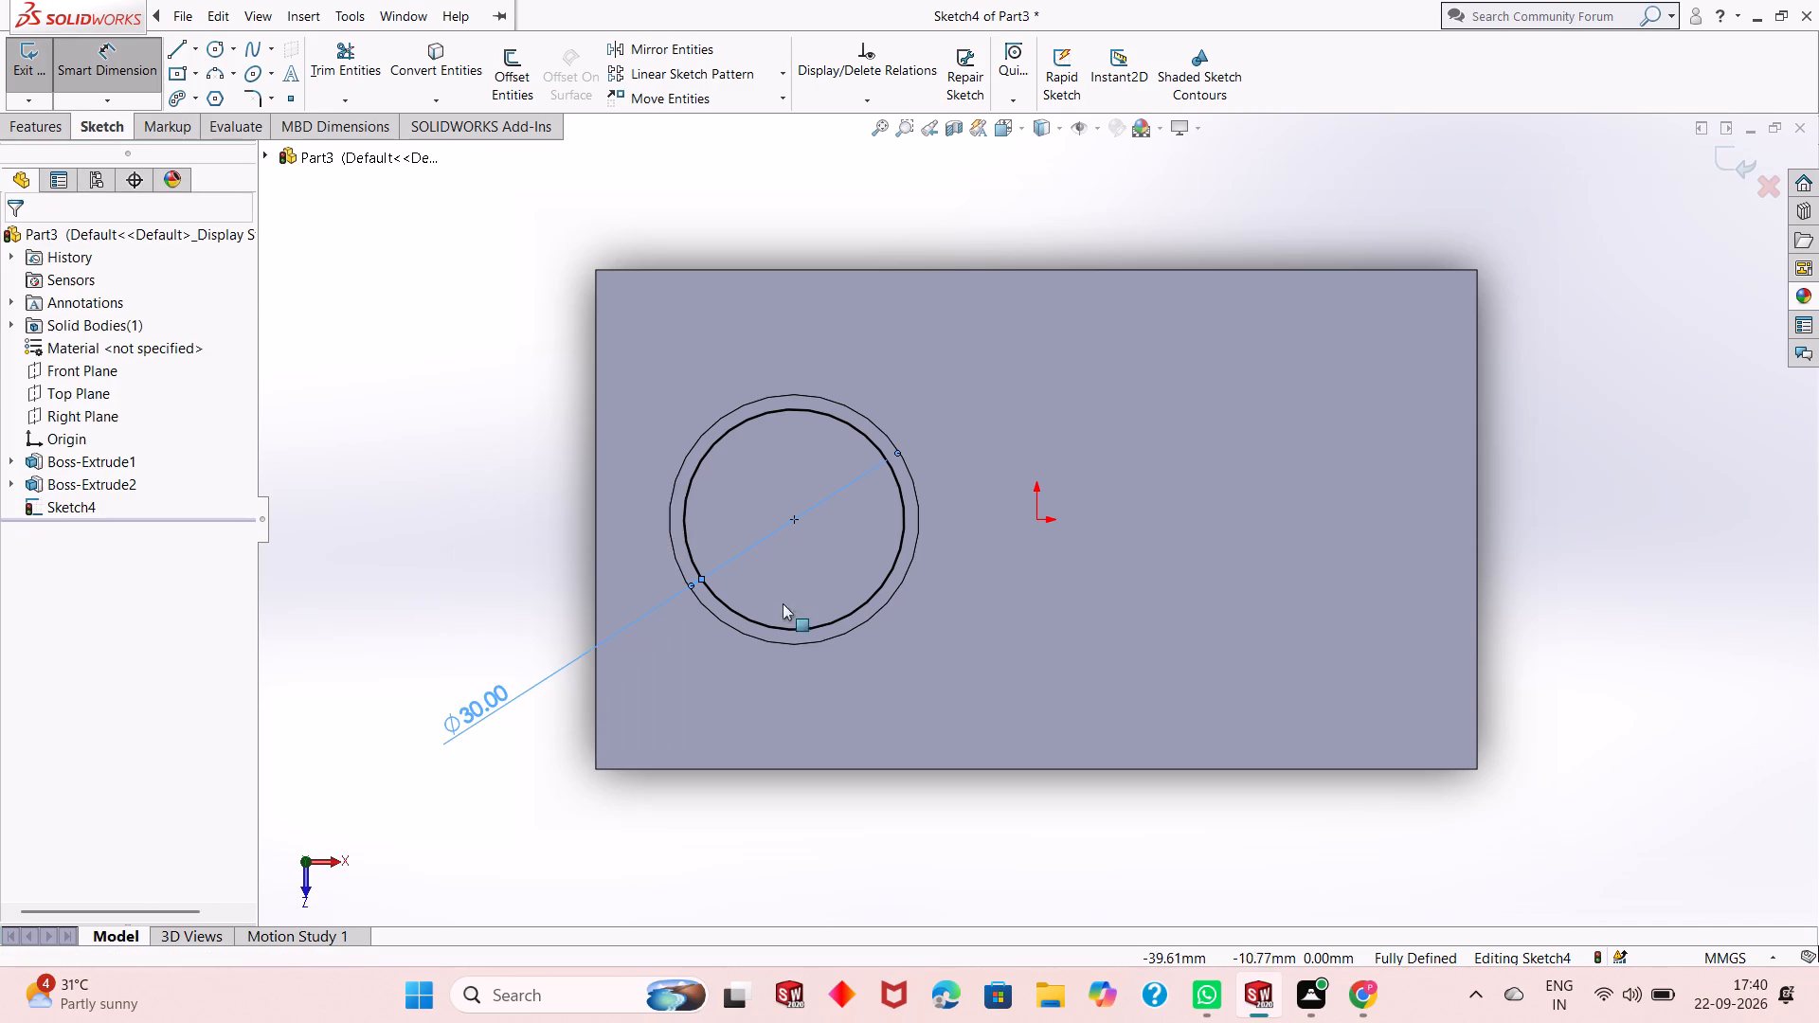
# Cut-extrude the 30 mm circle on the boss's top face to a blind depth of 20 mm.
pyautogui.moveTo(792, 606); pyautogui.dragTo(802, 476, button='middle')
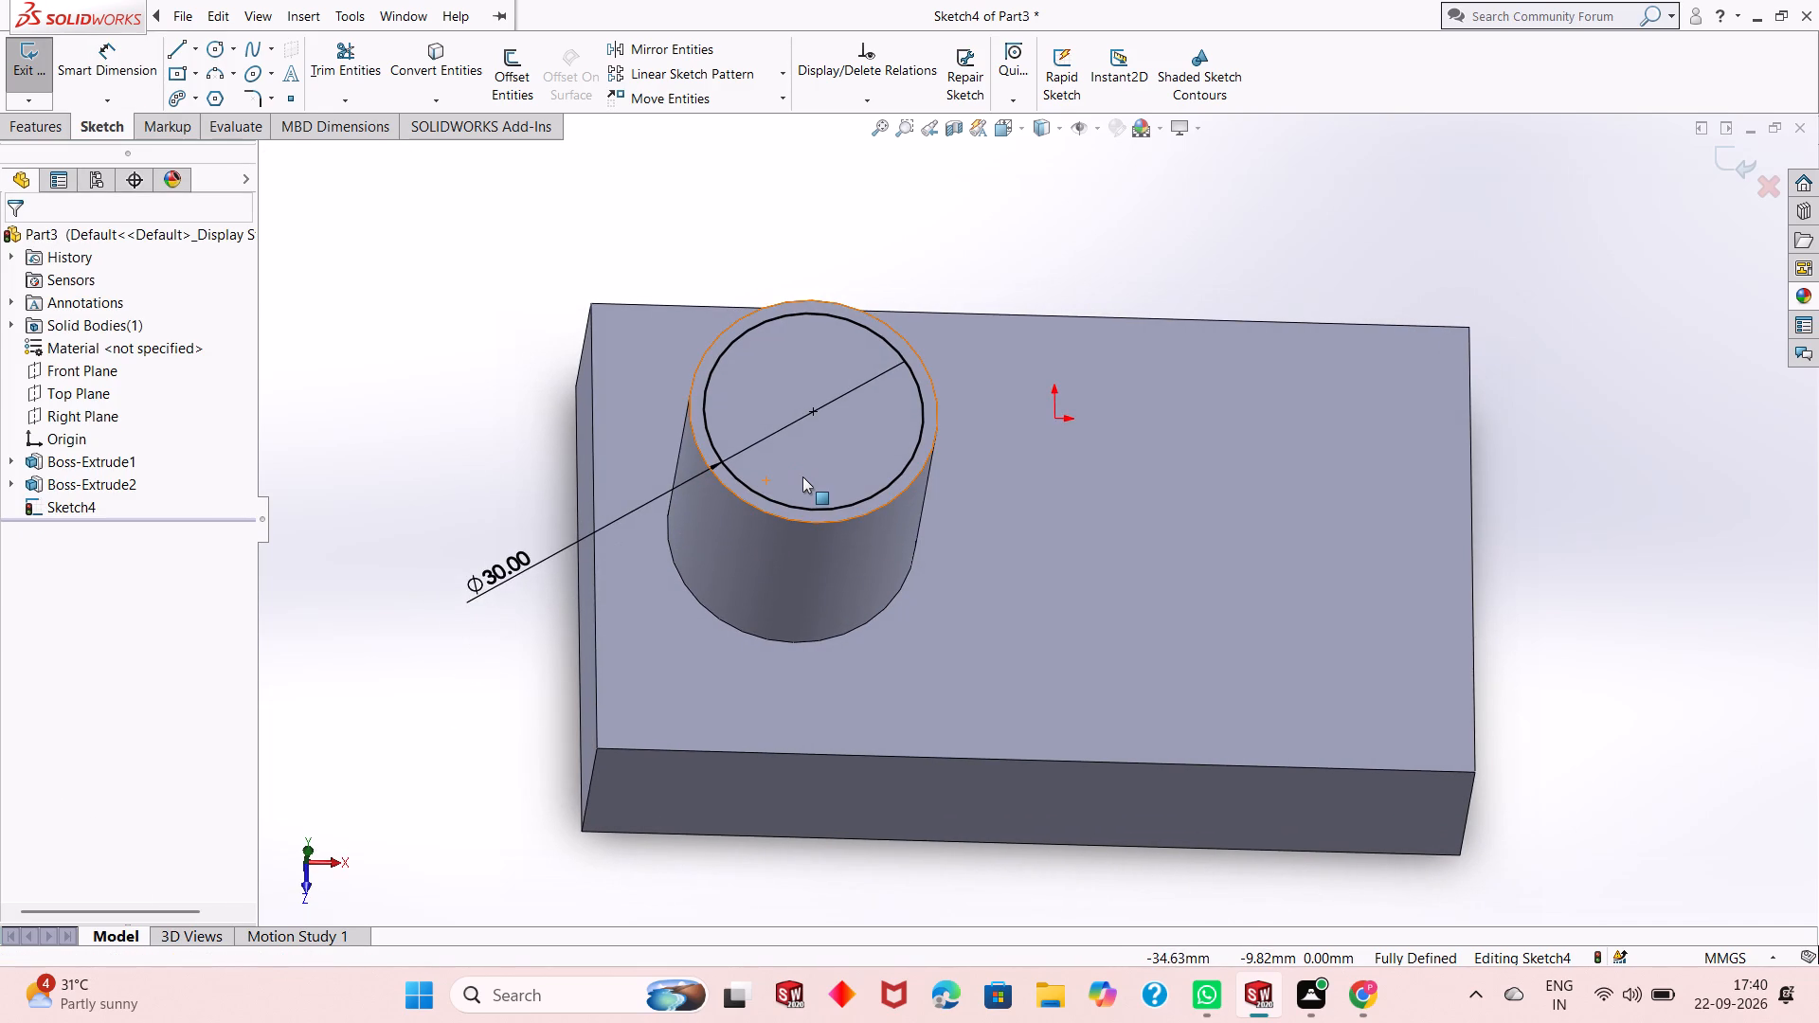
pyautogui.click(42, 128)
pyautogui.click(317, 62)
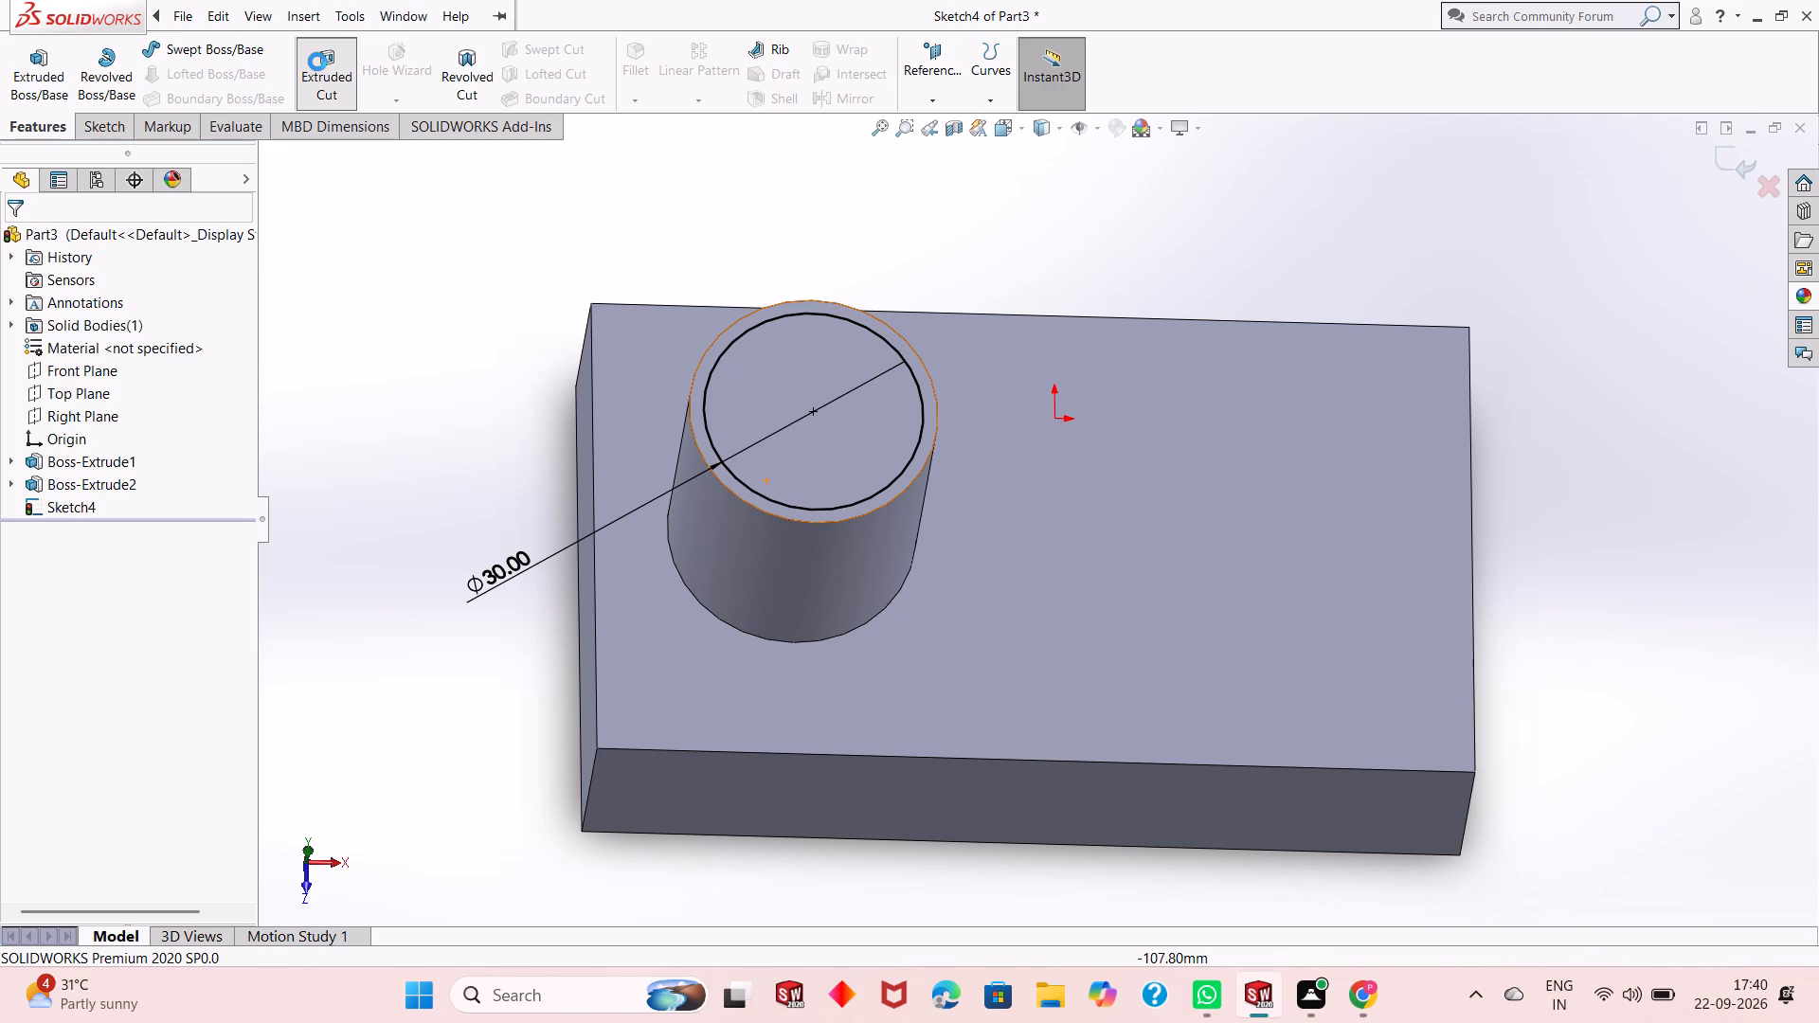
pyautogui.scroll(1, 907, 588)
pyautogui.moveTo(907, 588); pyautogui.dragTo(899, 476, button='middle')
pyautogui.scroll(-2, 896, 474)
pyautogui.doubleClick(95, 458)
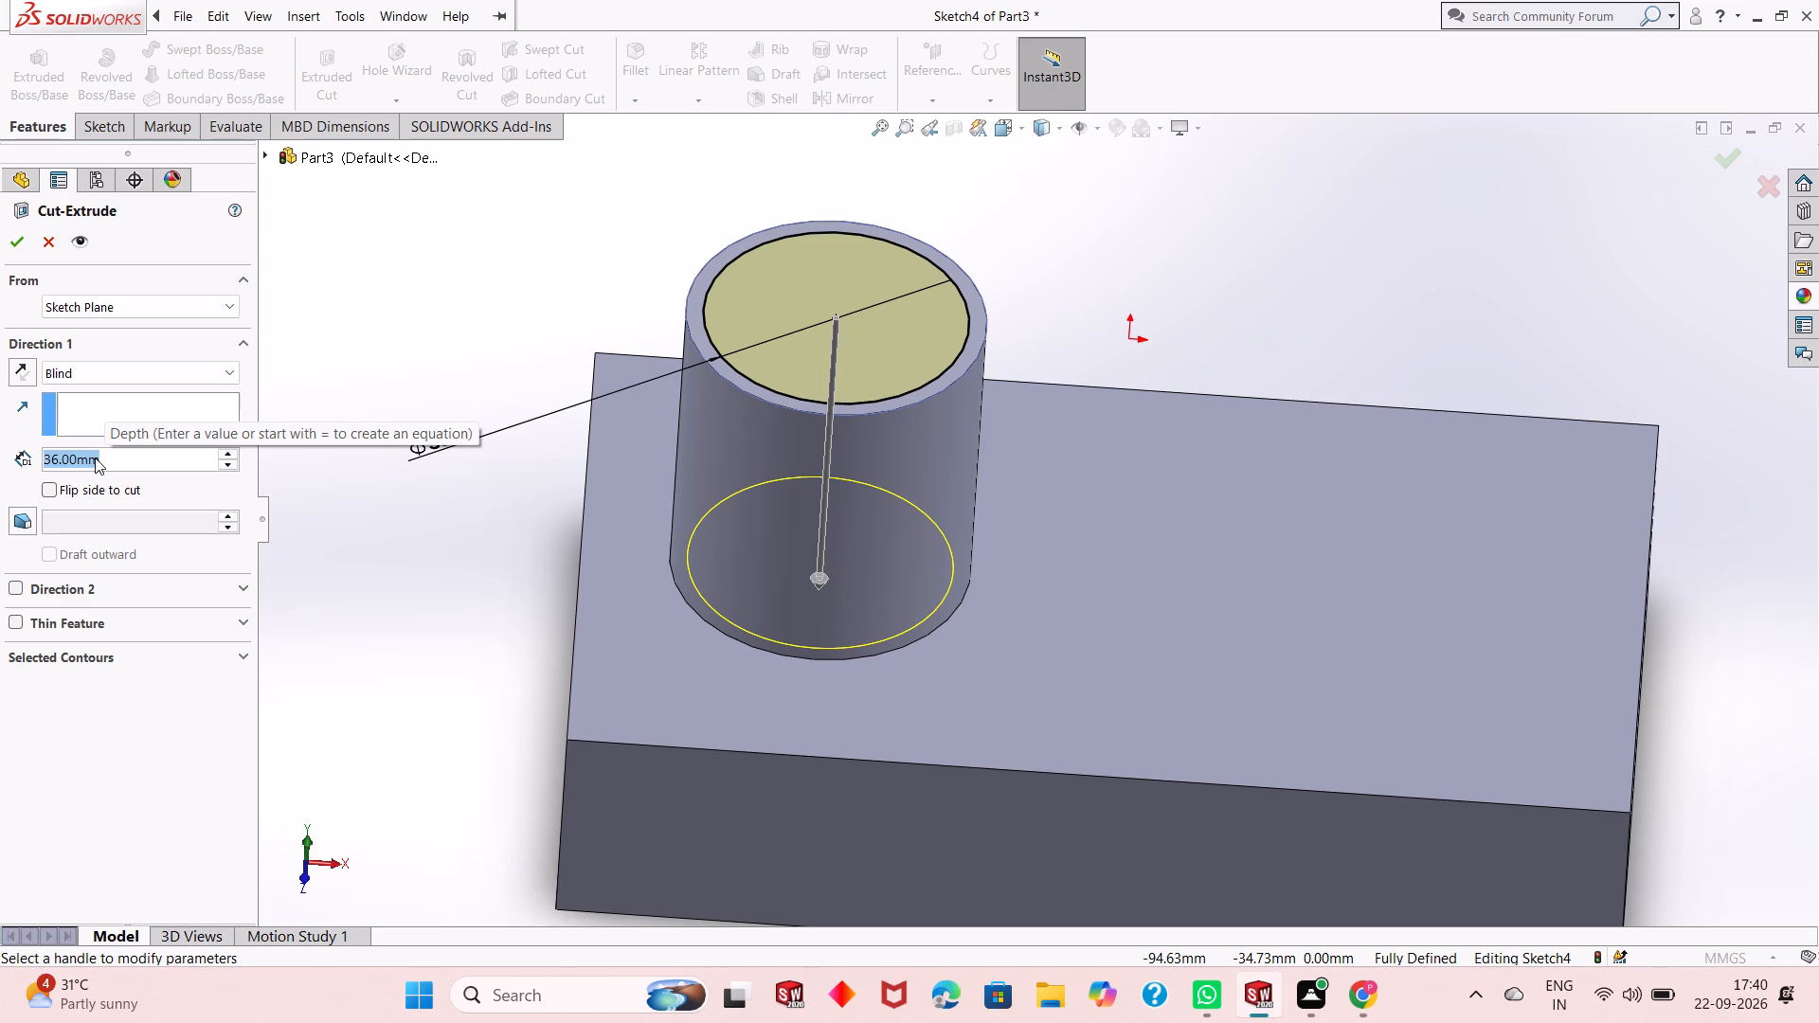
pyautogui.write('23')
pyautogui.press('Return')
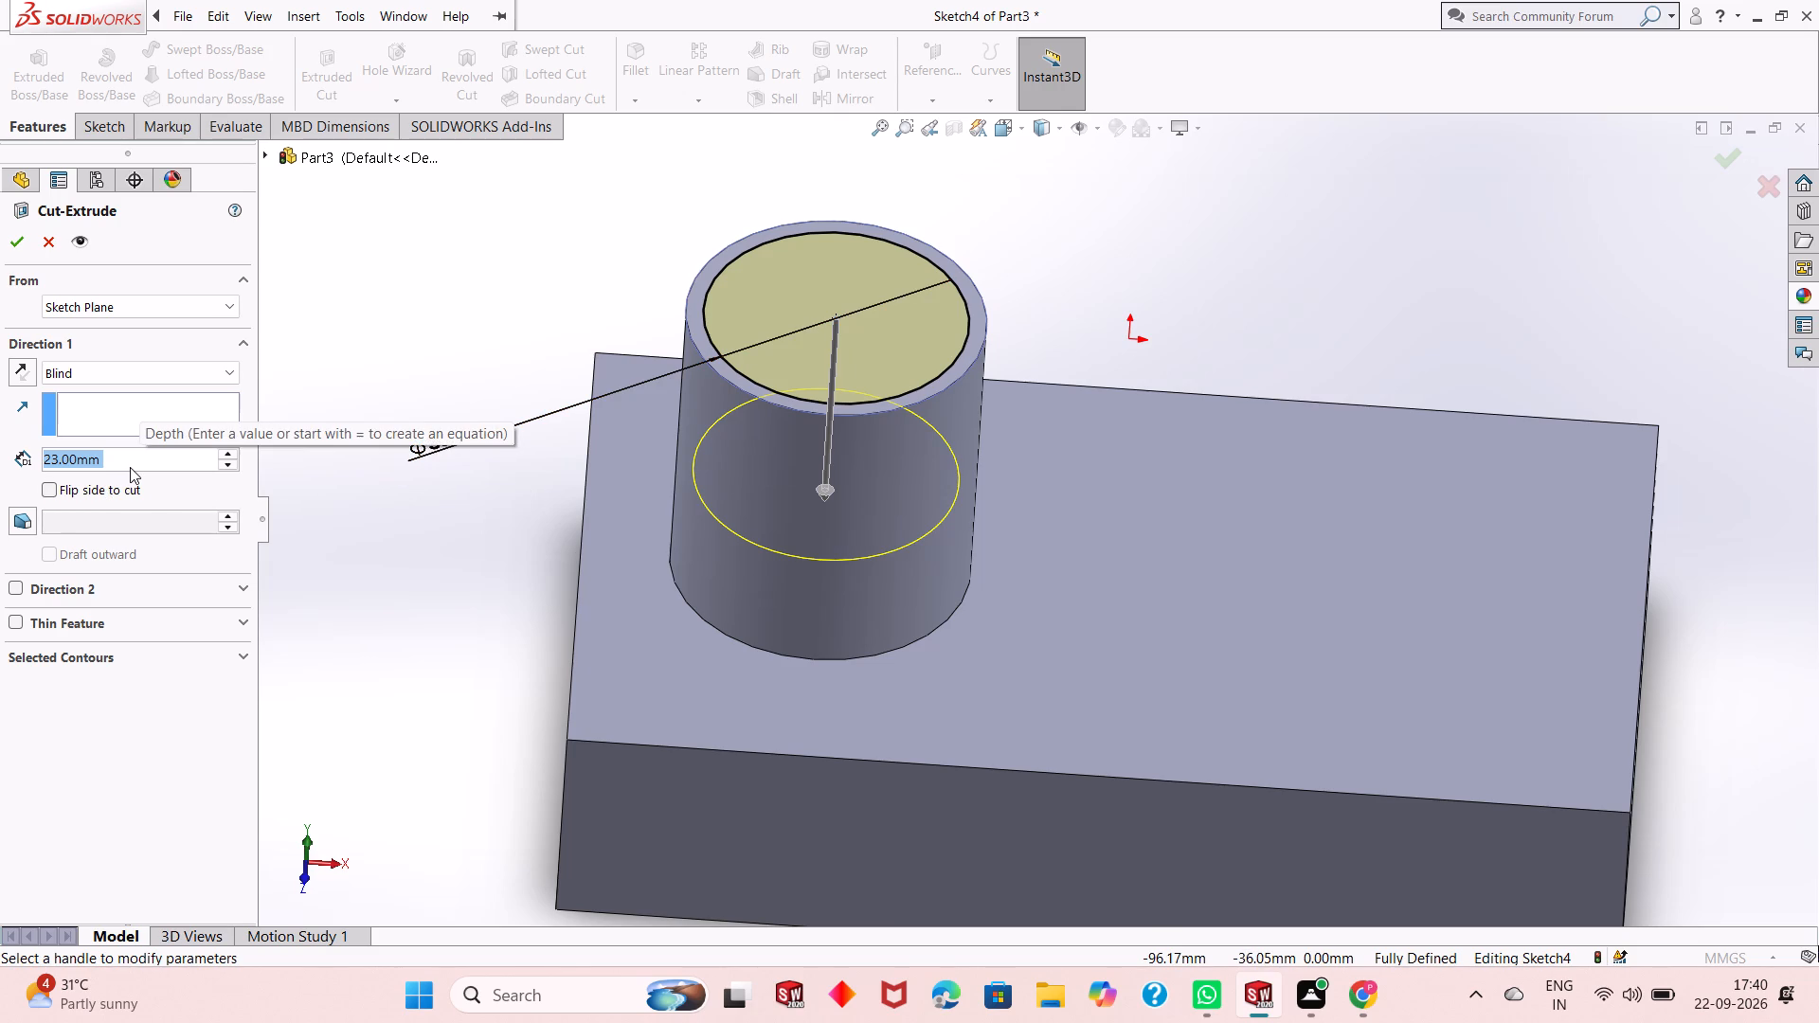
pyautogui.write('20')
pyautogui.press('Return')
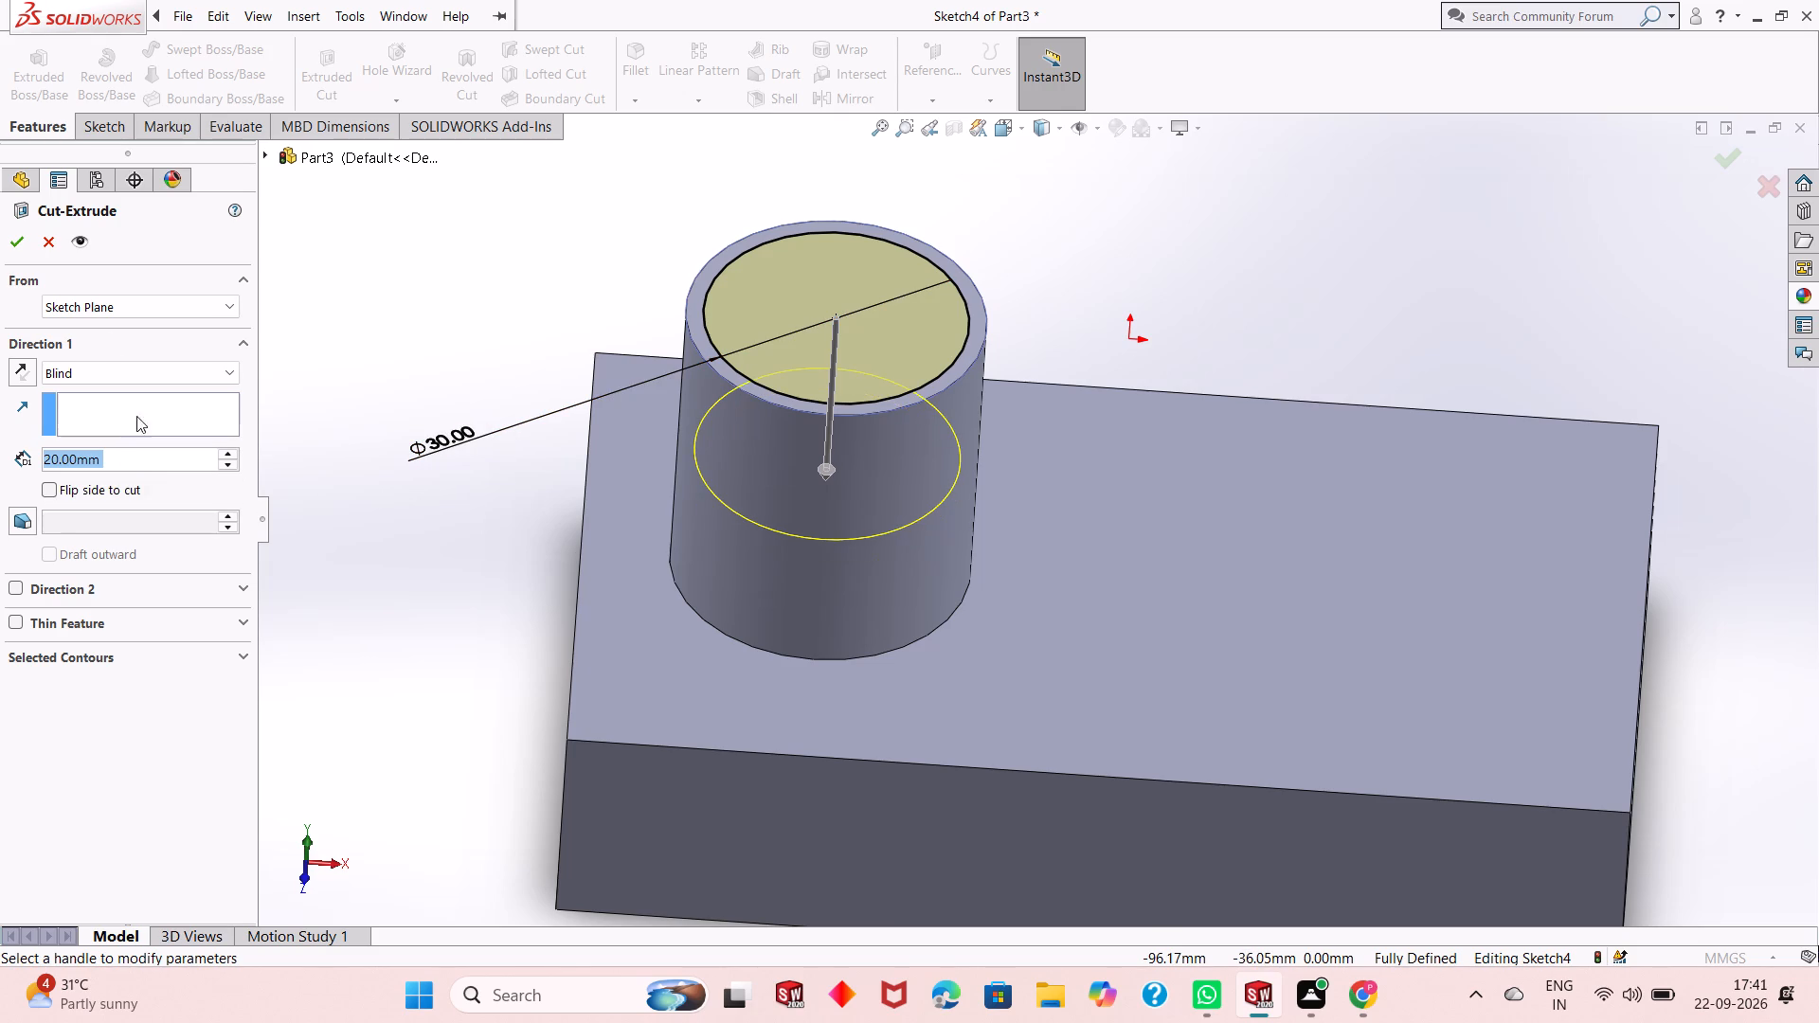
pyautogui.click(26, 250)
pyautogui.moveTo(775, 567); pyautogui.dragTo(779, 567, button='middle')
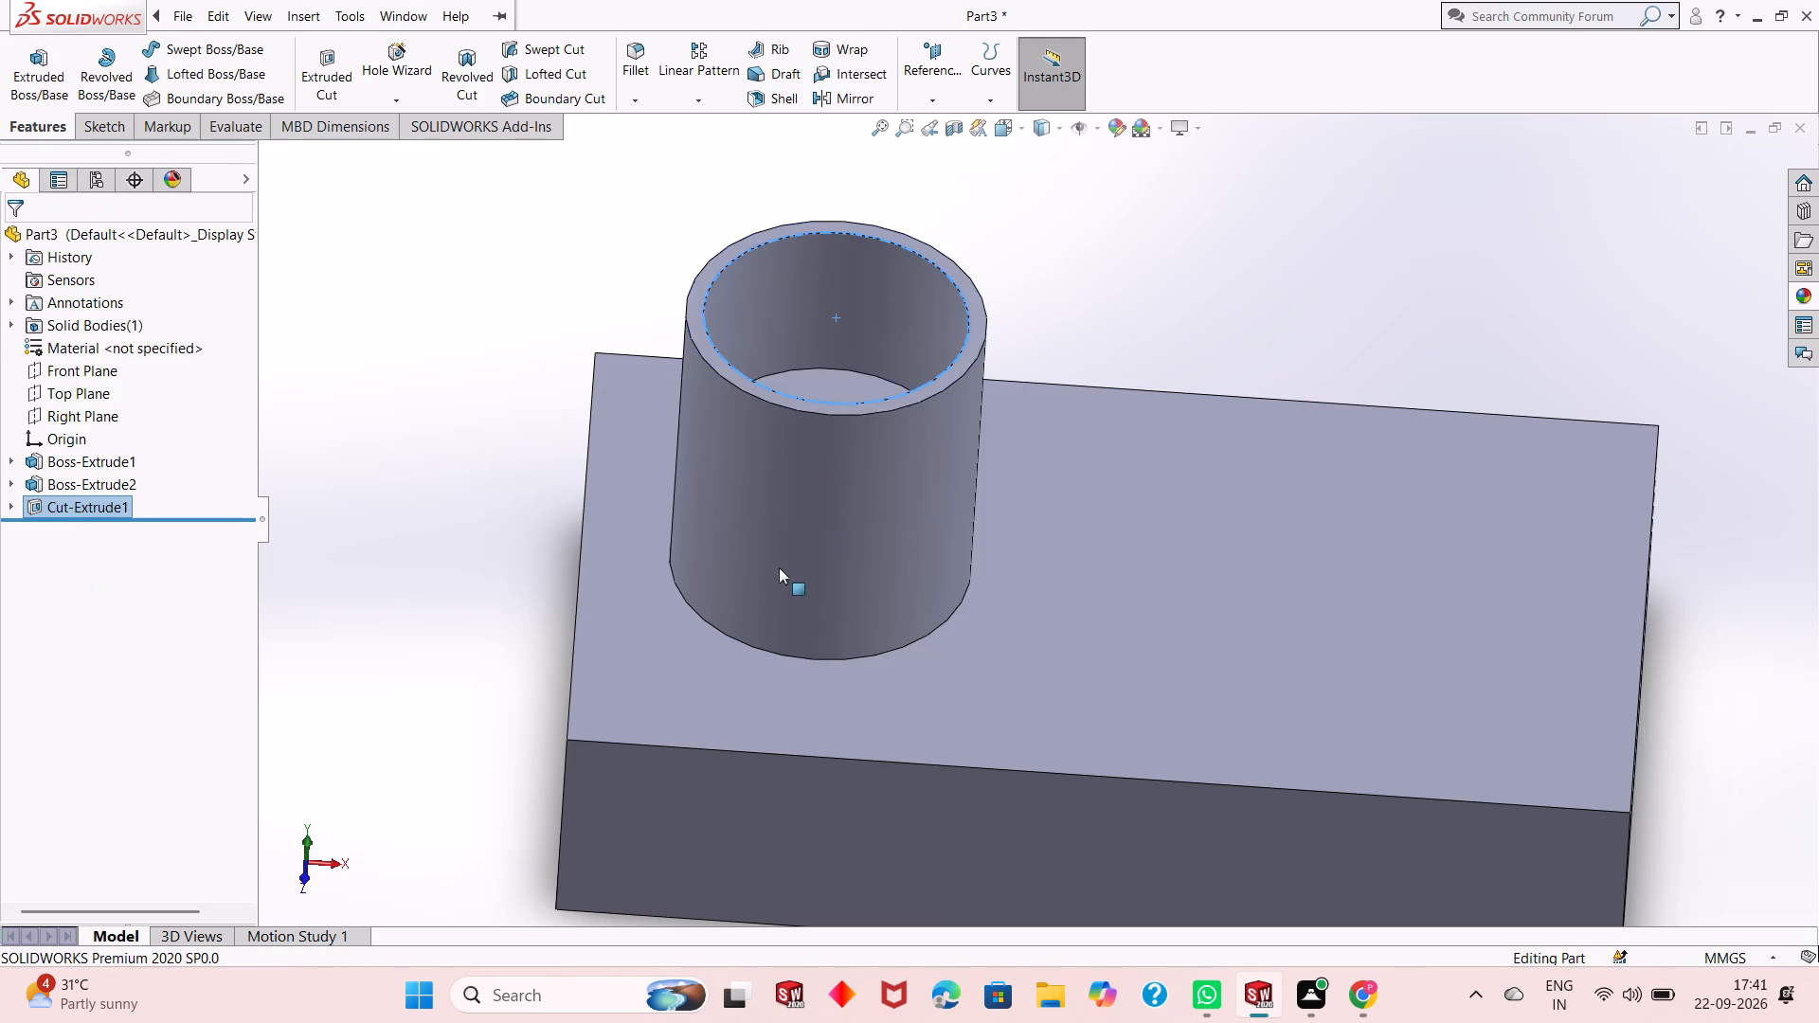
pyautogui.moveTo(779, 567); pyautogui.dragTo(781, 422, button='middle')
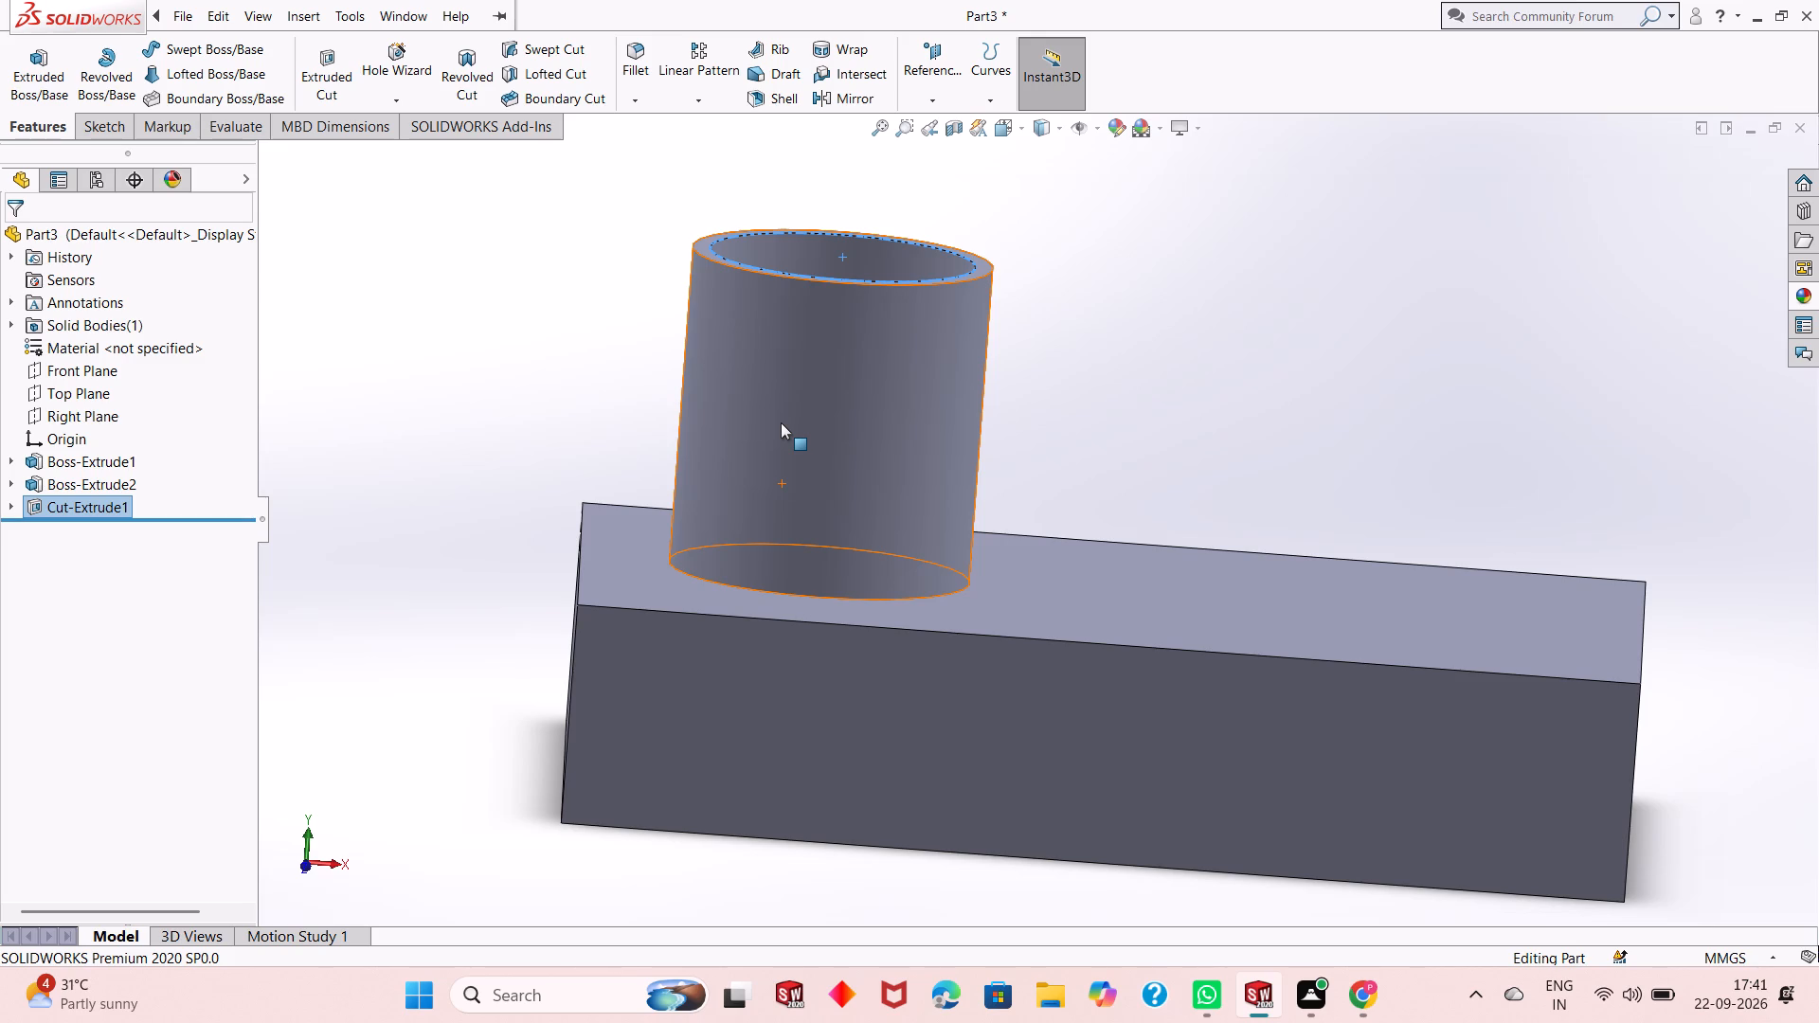
# Undo the extruded cut, the 30 mm diameter dimension and the concentric circle sketch on the boss's top face.
pyautogui.hotkey('ctrl', 'z')
pyautogui.press('Escape')
pyautogui.press('`')
pyautogui.press('Escape')
pyautogui.press('Escape')
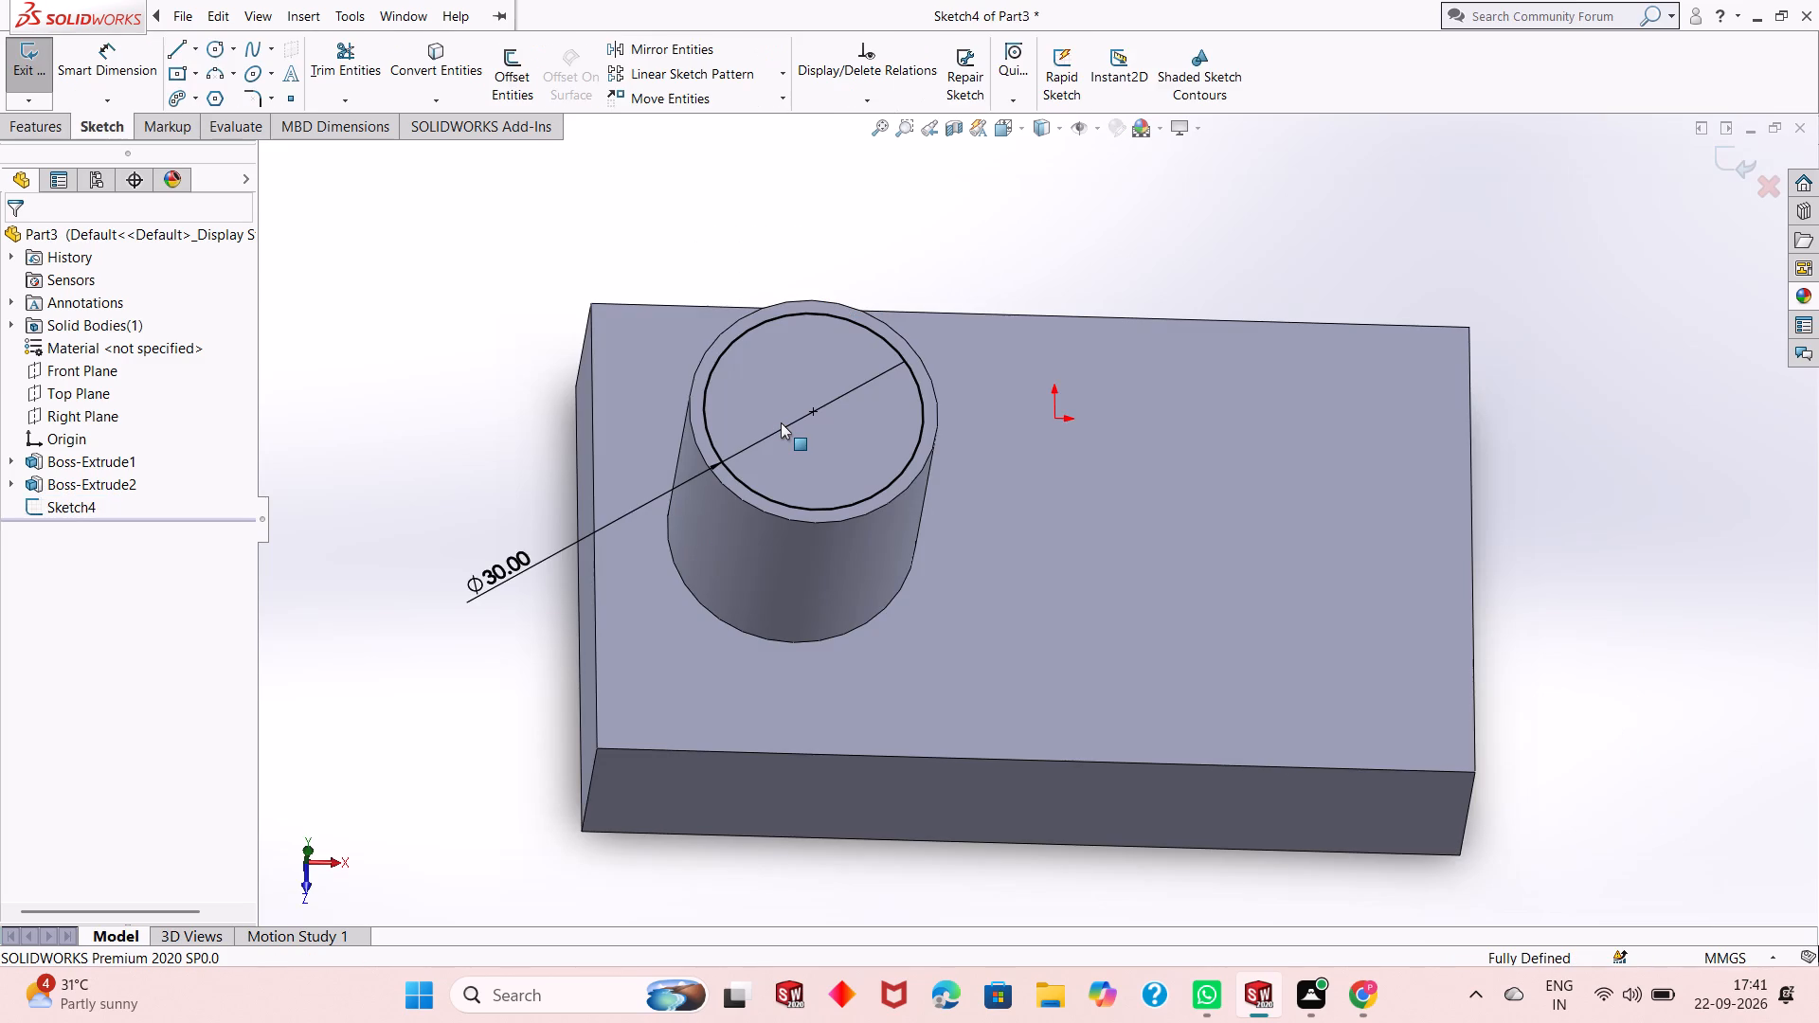
pyautogui.press('Escape')
pyautogui.hotkey('ctrl', 'z')
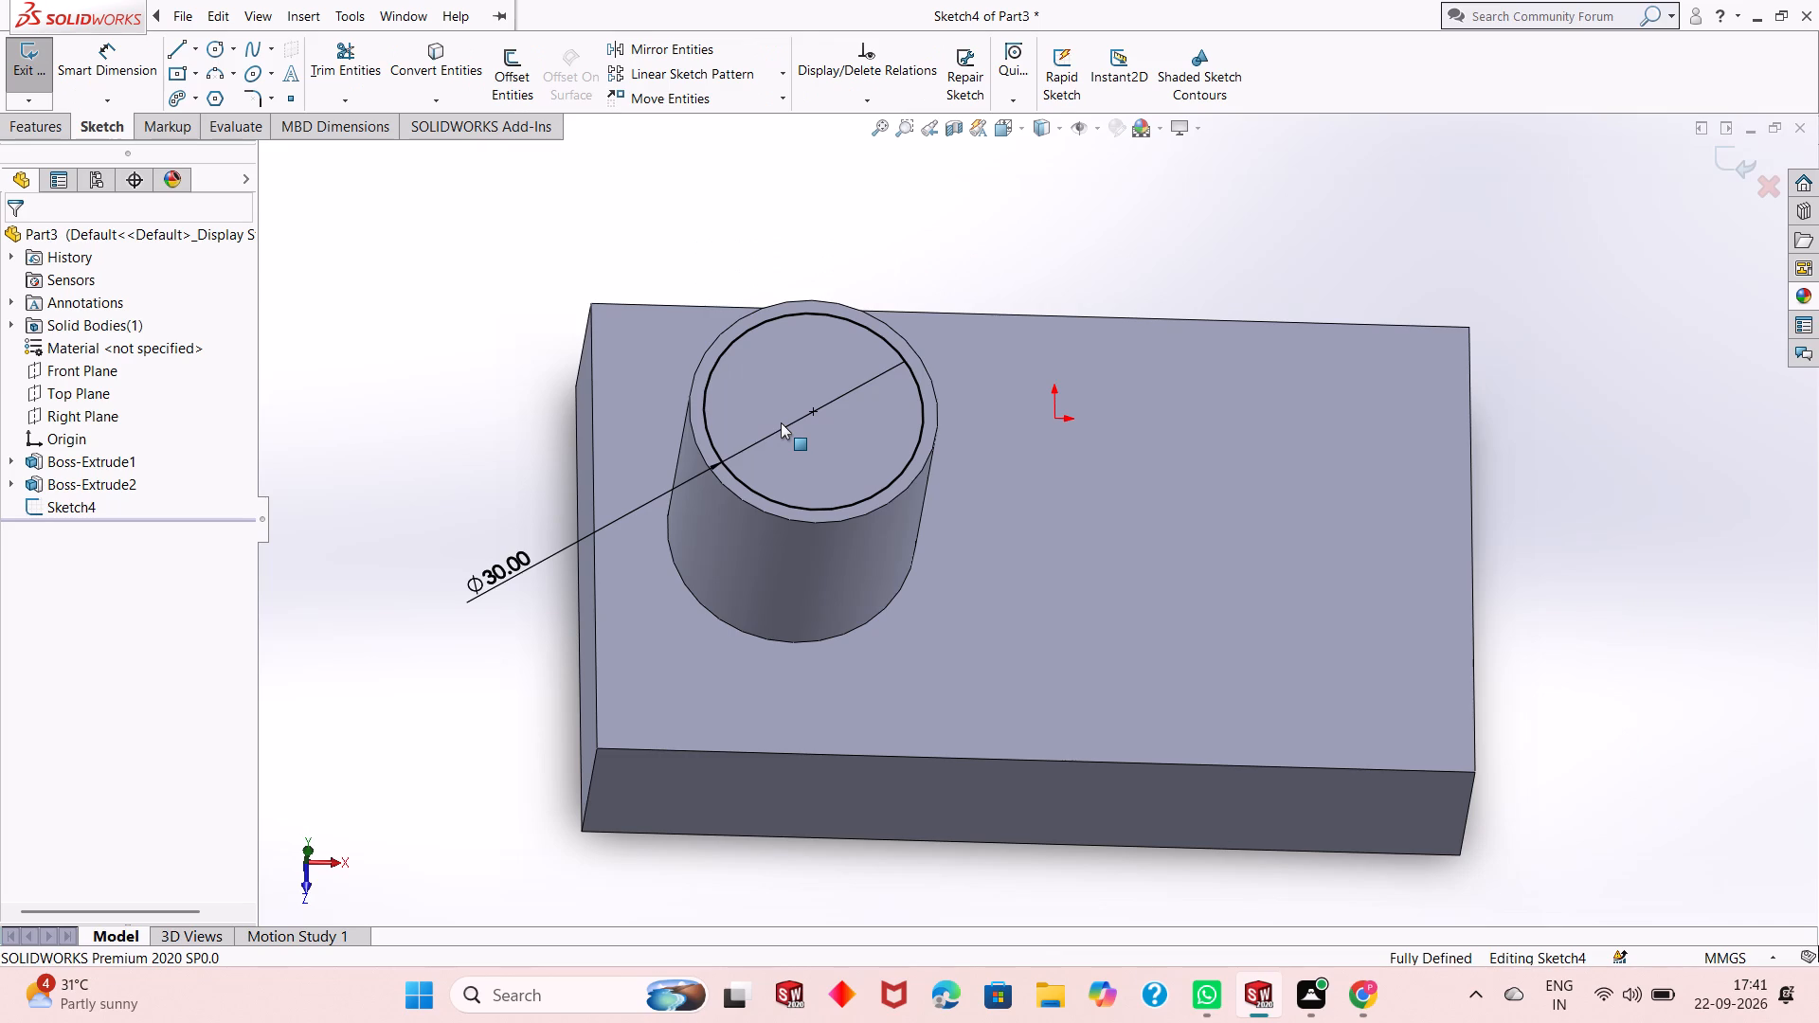
pyautogui.hotkey('ctrl', 'z')
pyautogui.hotkey('ctrl', 'z')
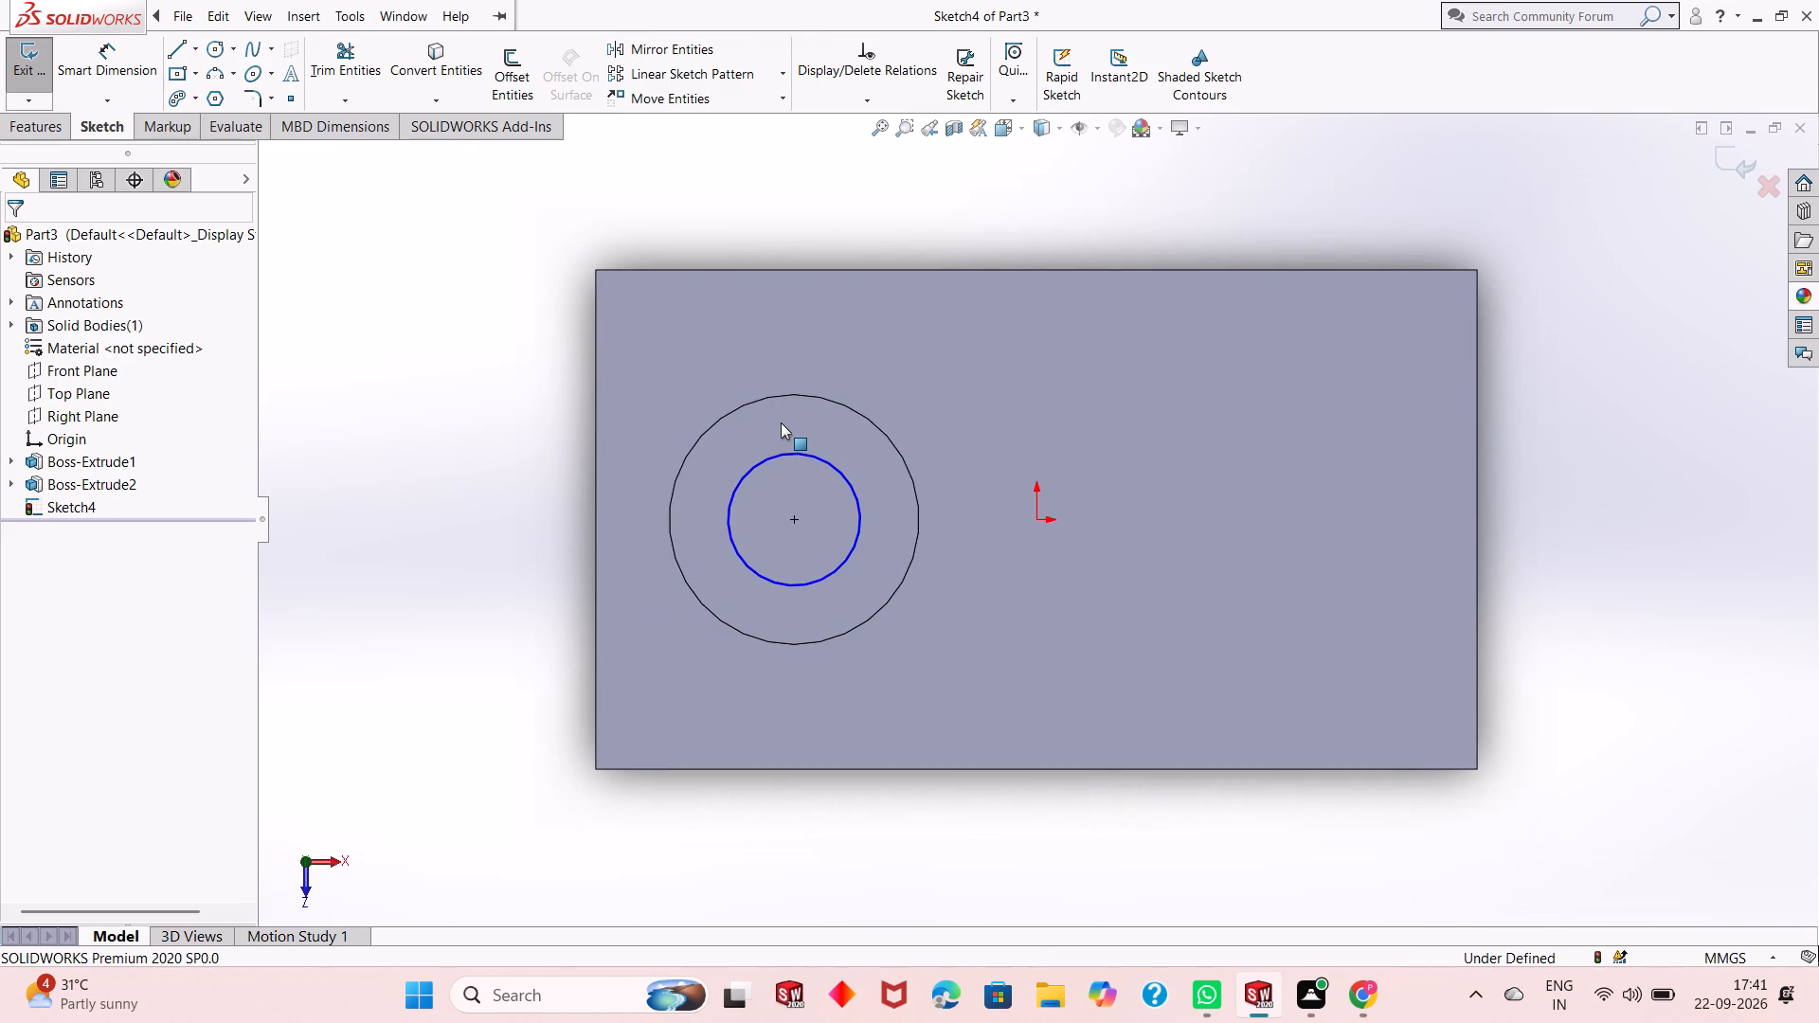
pyautogui.hotkey('ctrl', 'z')
pyautogui.hotkey('ctrl', 'z')
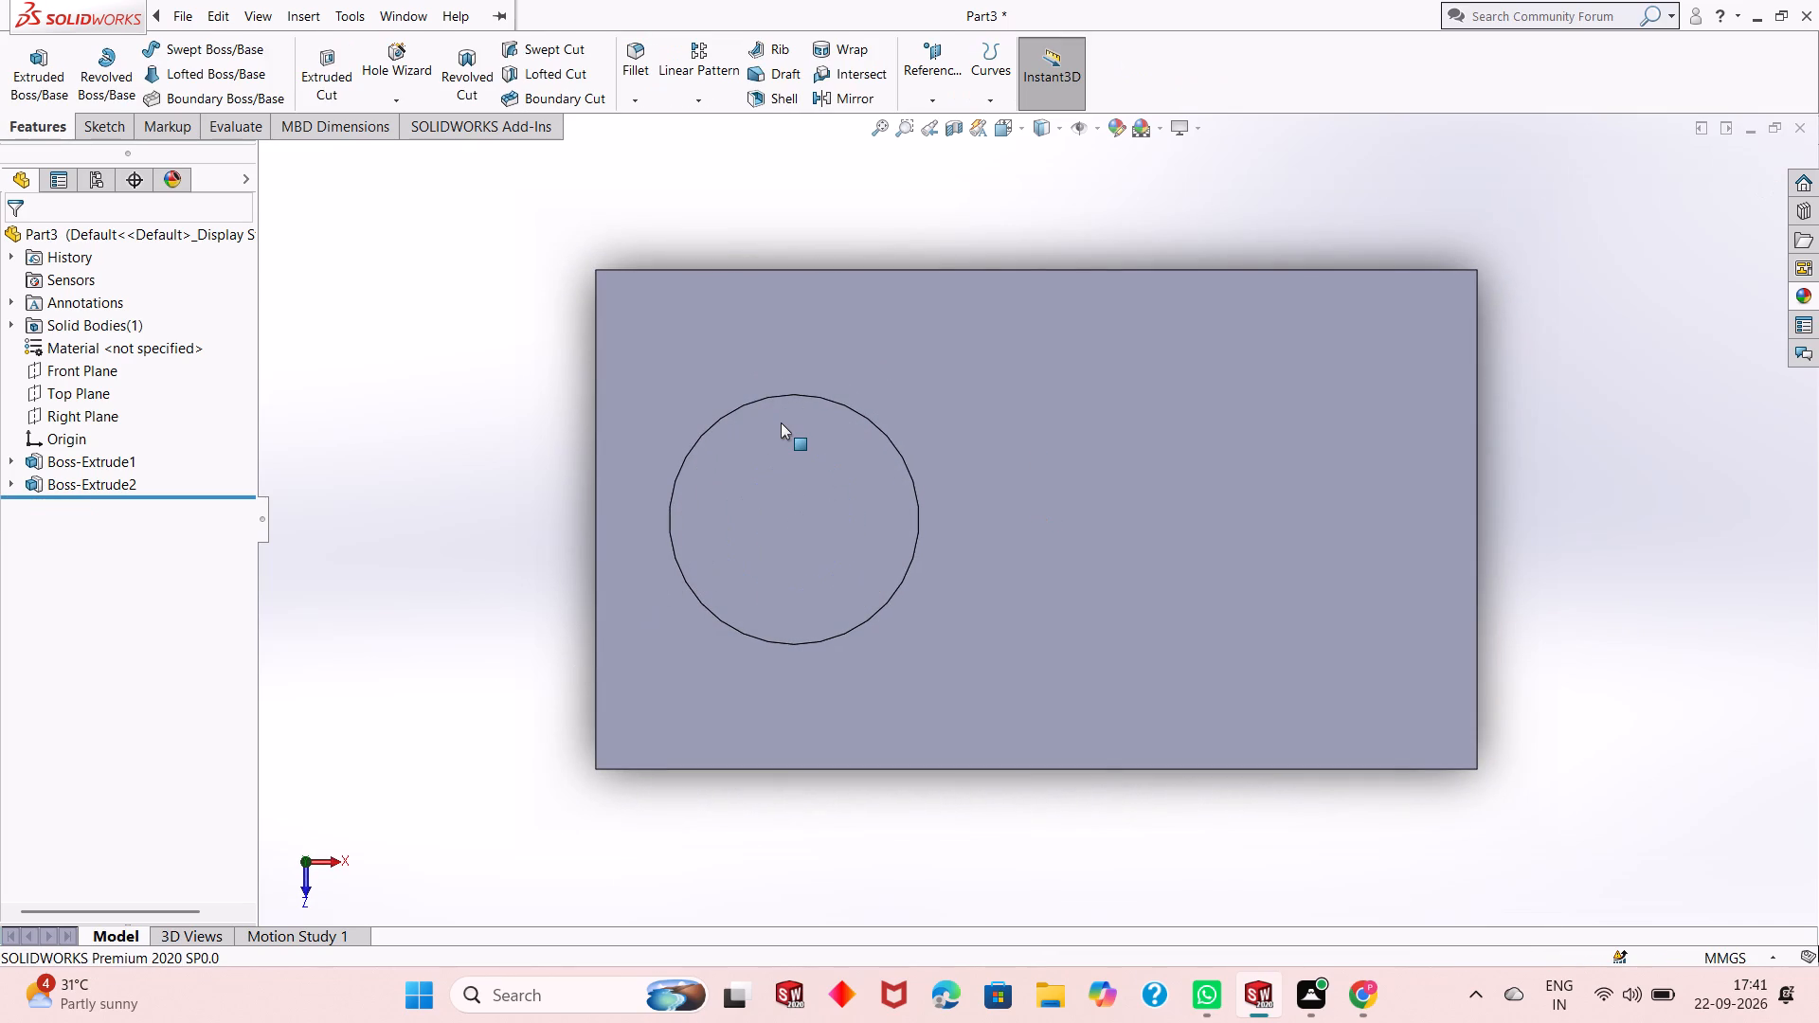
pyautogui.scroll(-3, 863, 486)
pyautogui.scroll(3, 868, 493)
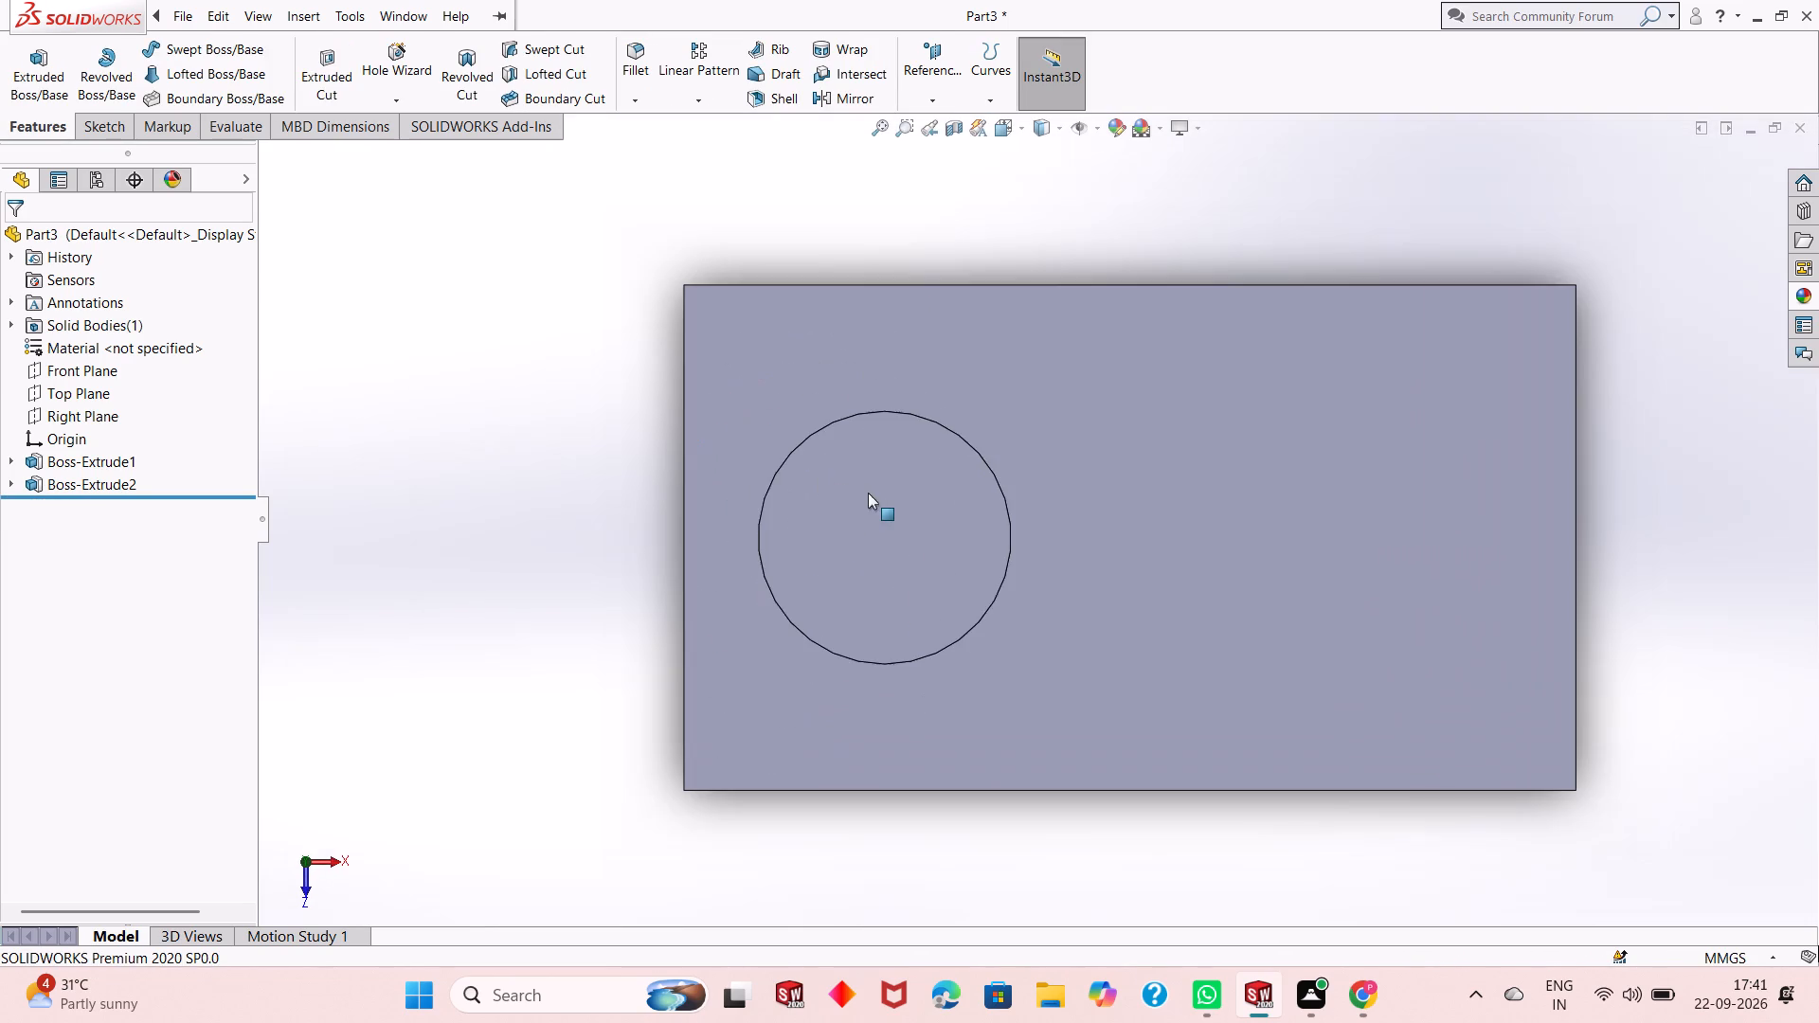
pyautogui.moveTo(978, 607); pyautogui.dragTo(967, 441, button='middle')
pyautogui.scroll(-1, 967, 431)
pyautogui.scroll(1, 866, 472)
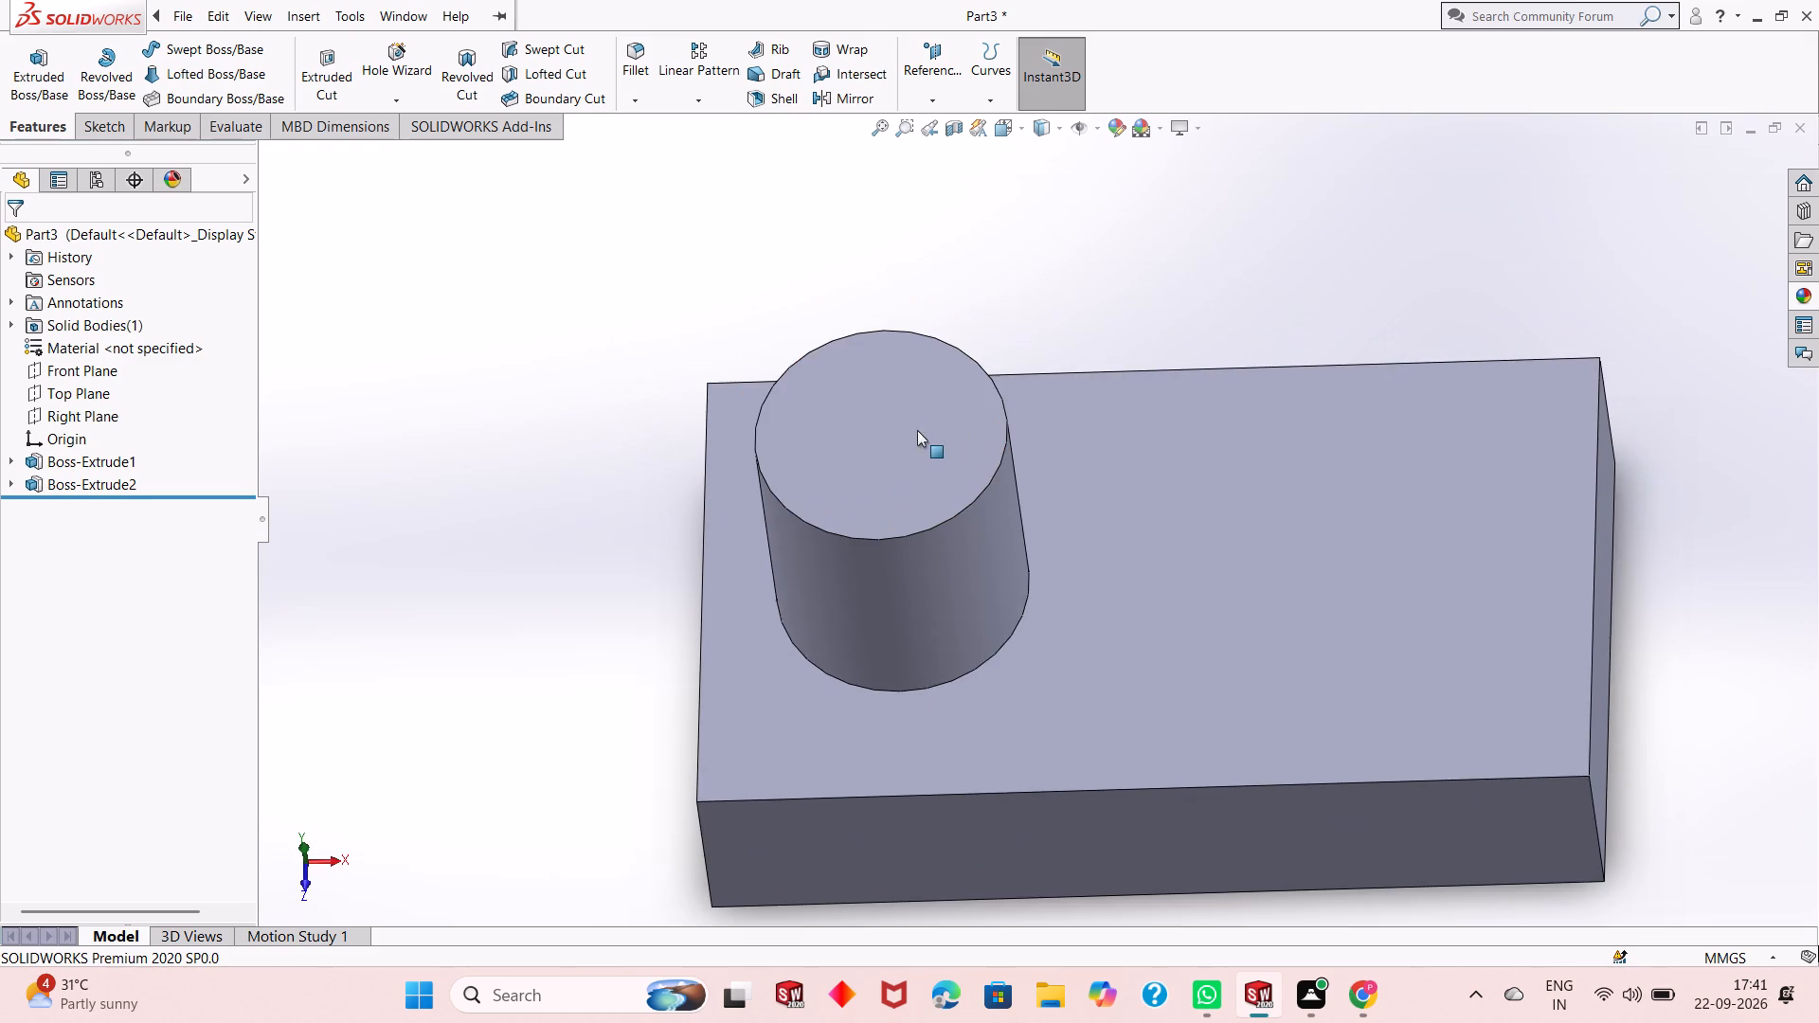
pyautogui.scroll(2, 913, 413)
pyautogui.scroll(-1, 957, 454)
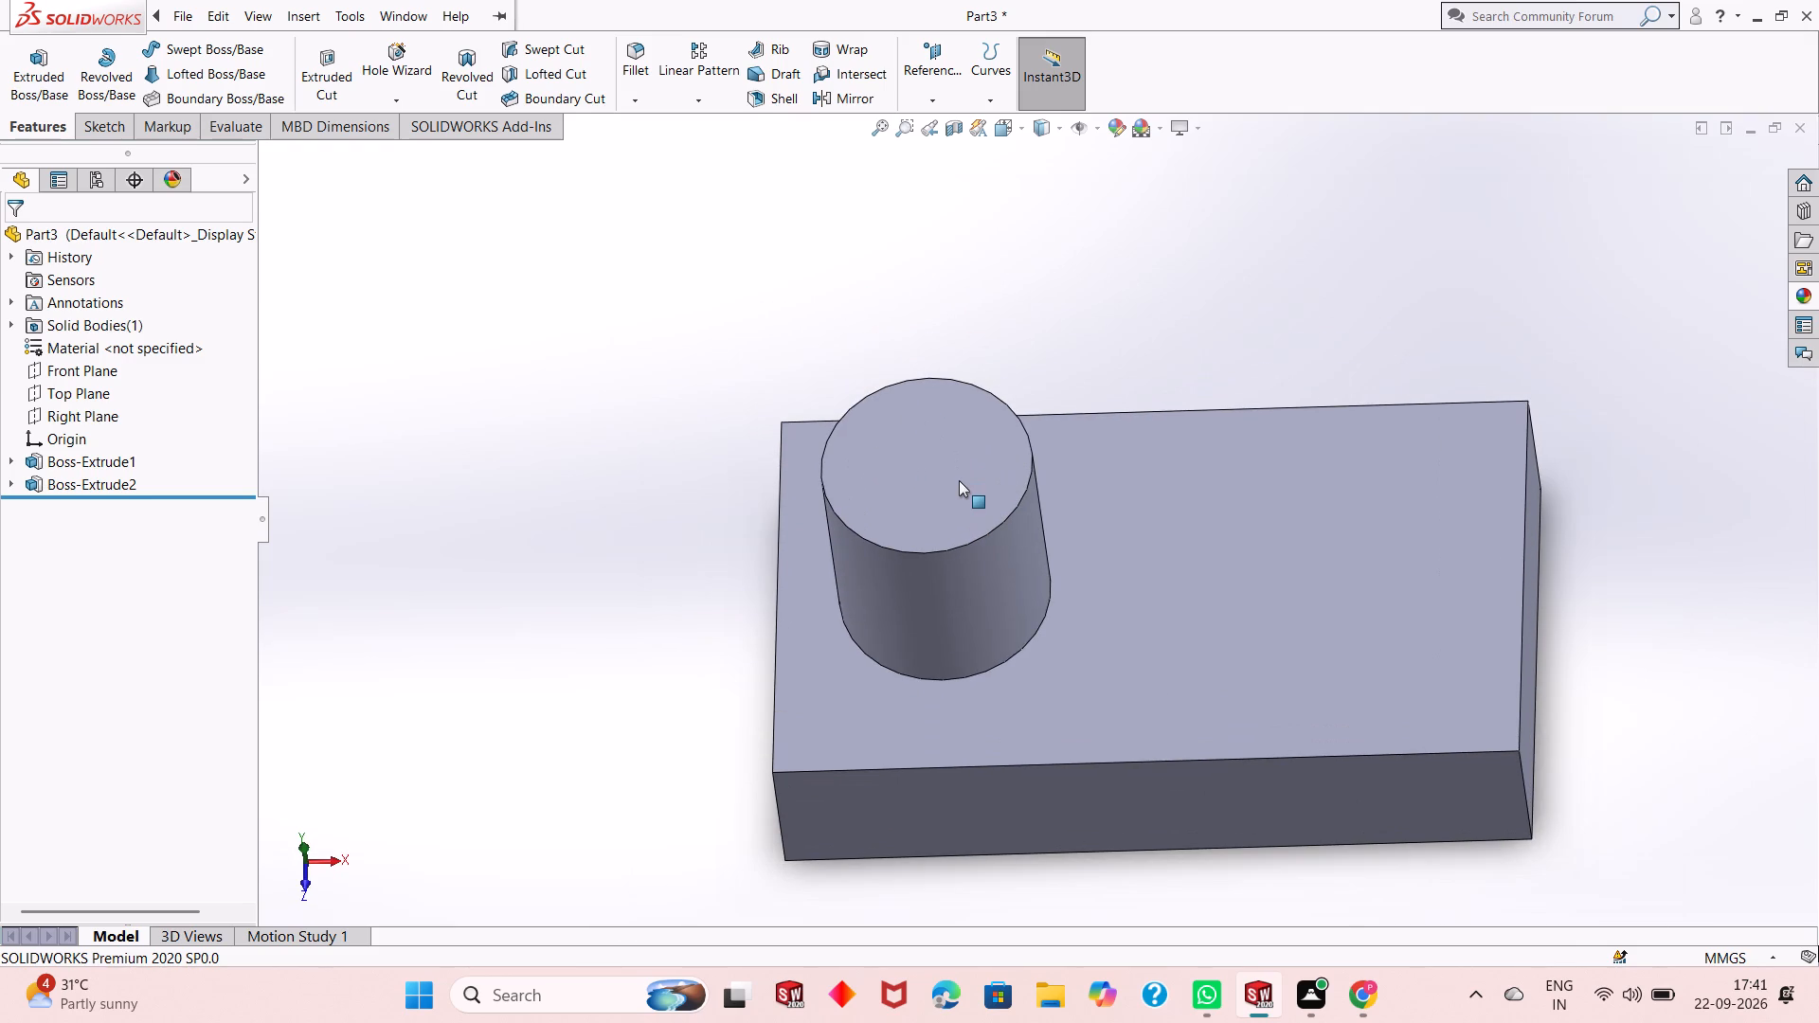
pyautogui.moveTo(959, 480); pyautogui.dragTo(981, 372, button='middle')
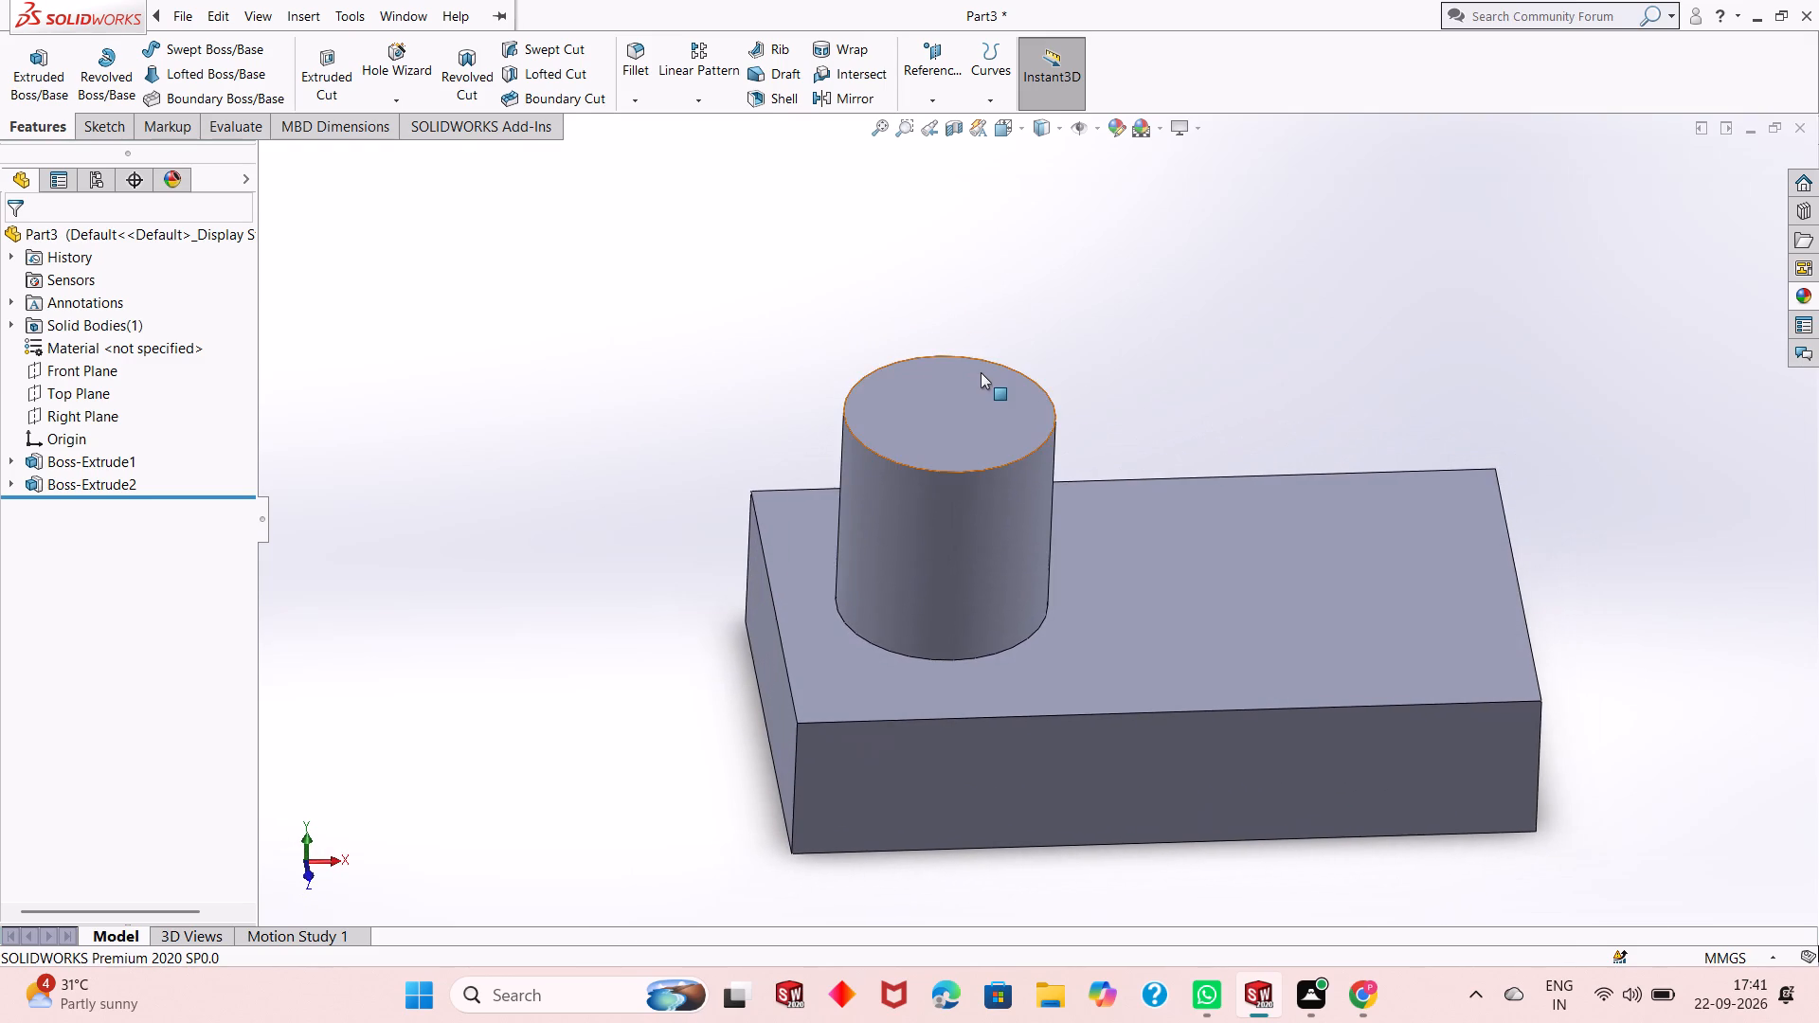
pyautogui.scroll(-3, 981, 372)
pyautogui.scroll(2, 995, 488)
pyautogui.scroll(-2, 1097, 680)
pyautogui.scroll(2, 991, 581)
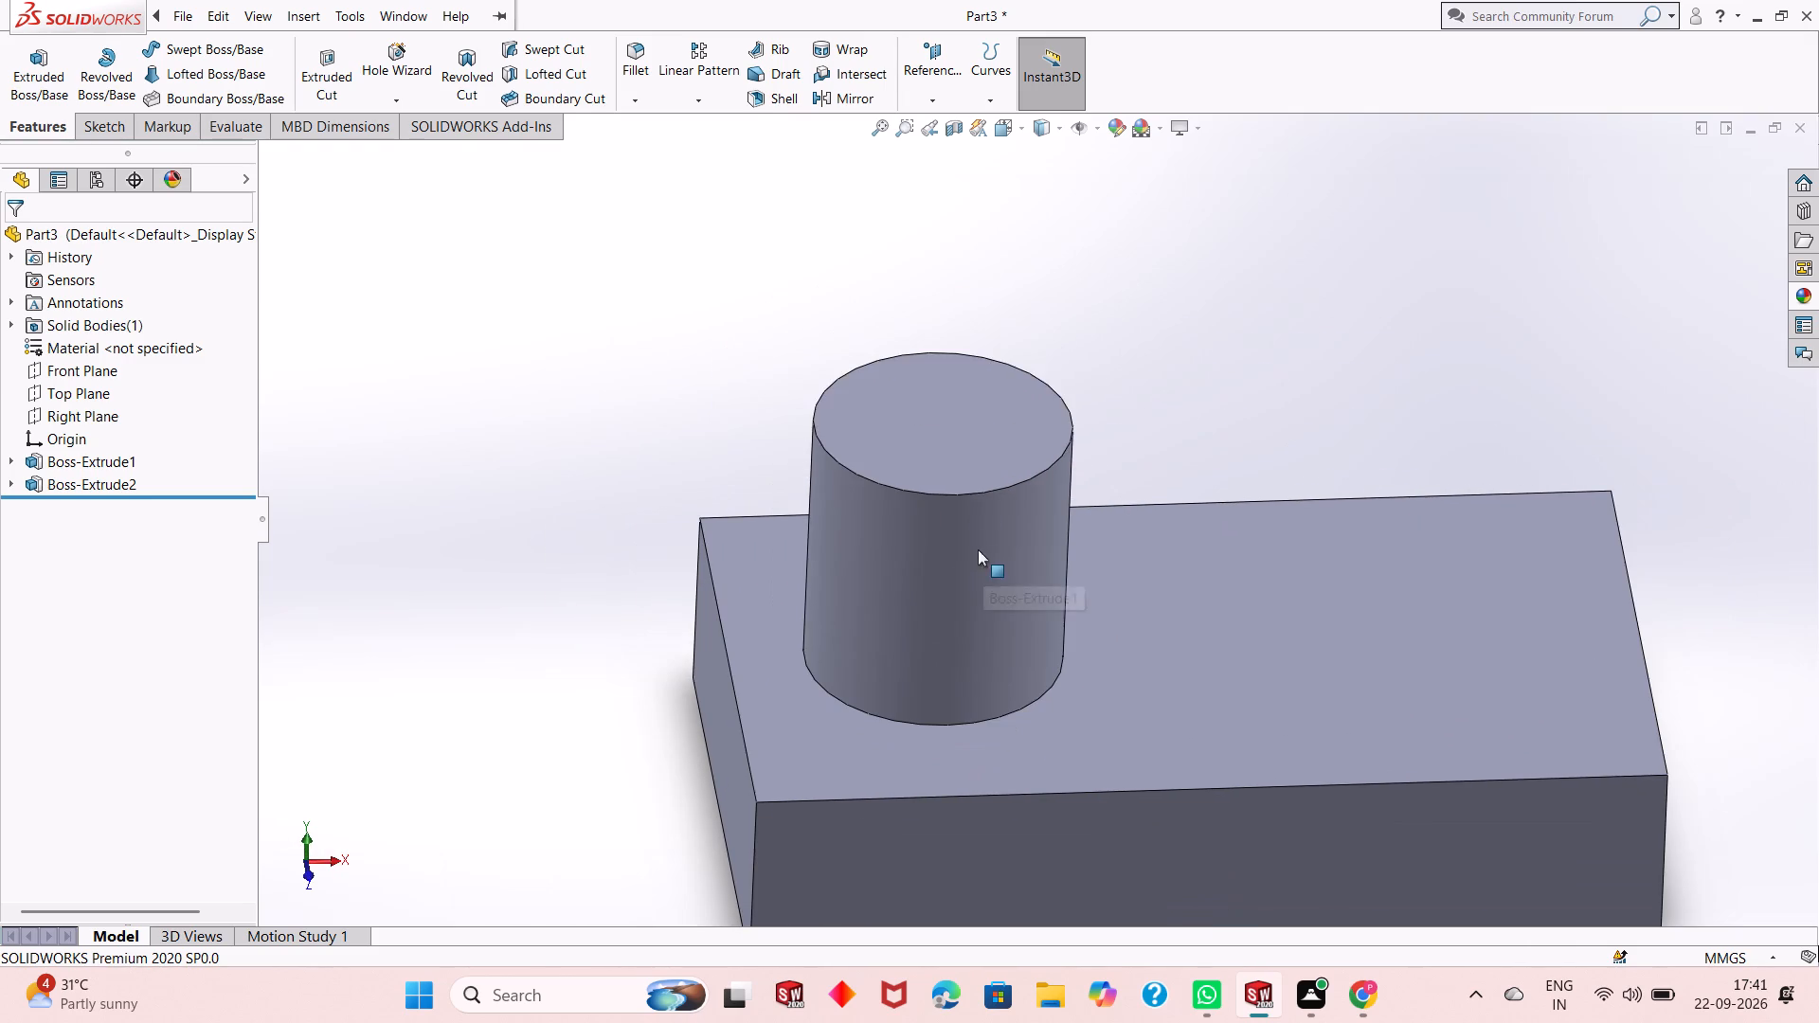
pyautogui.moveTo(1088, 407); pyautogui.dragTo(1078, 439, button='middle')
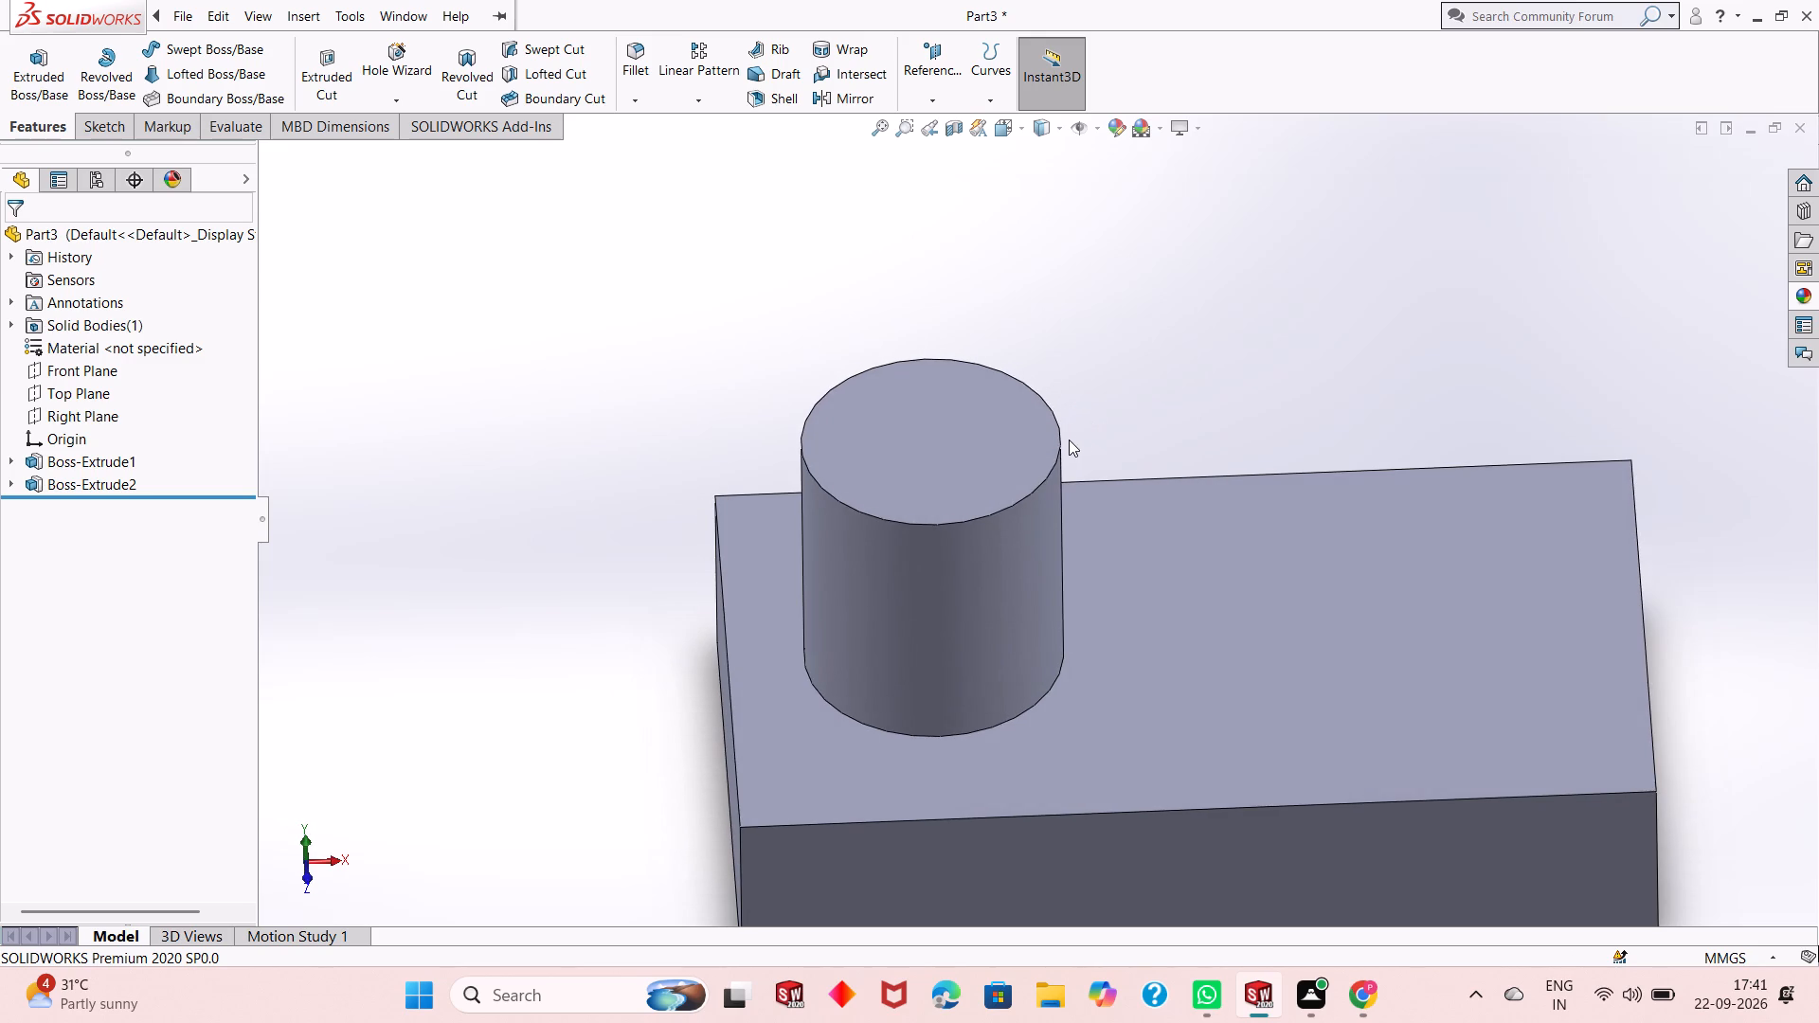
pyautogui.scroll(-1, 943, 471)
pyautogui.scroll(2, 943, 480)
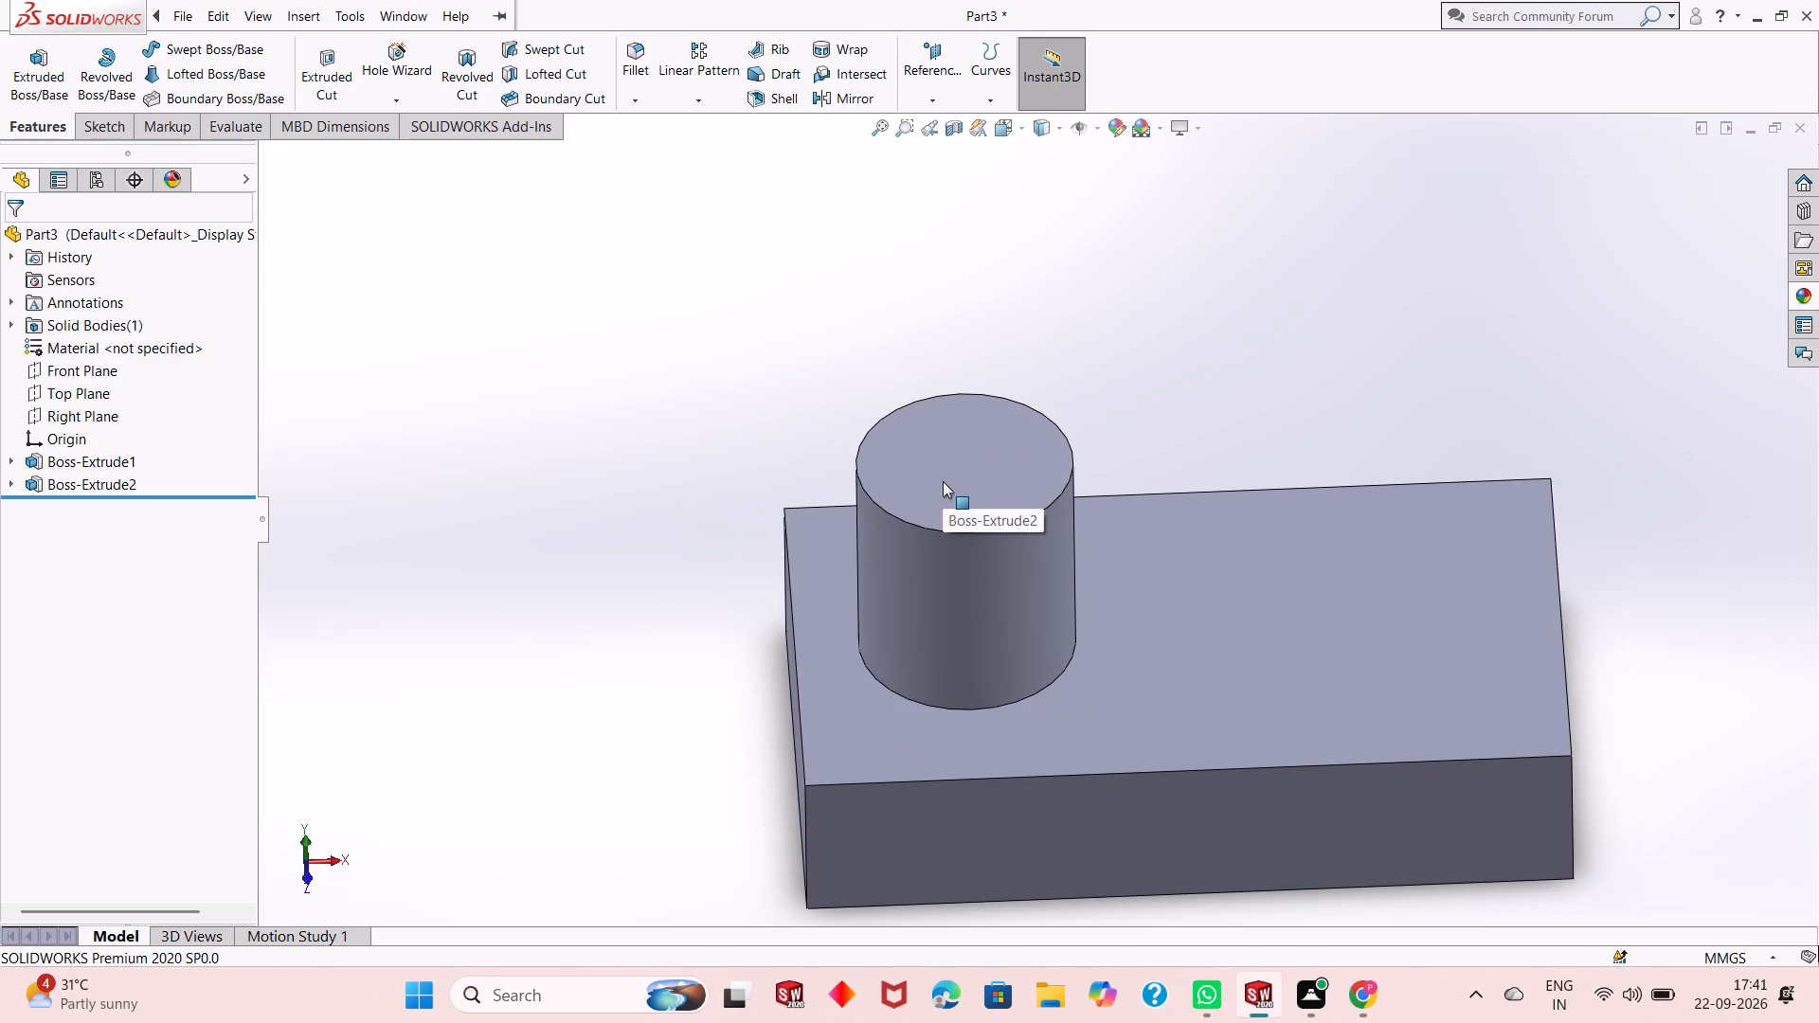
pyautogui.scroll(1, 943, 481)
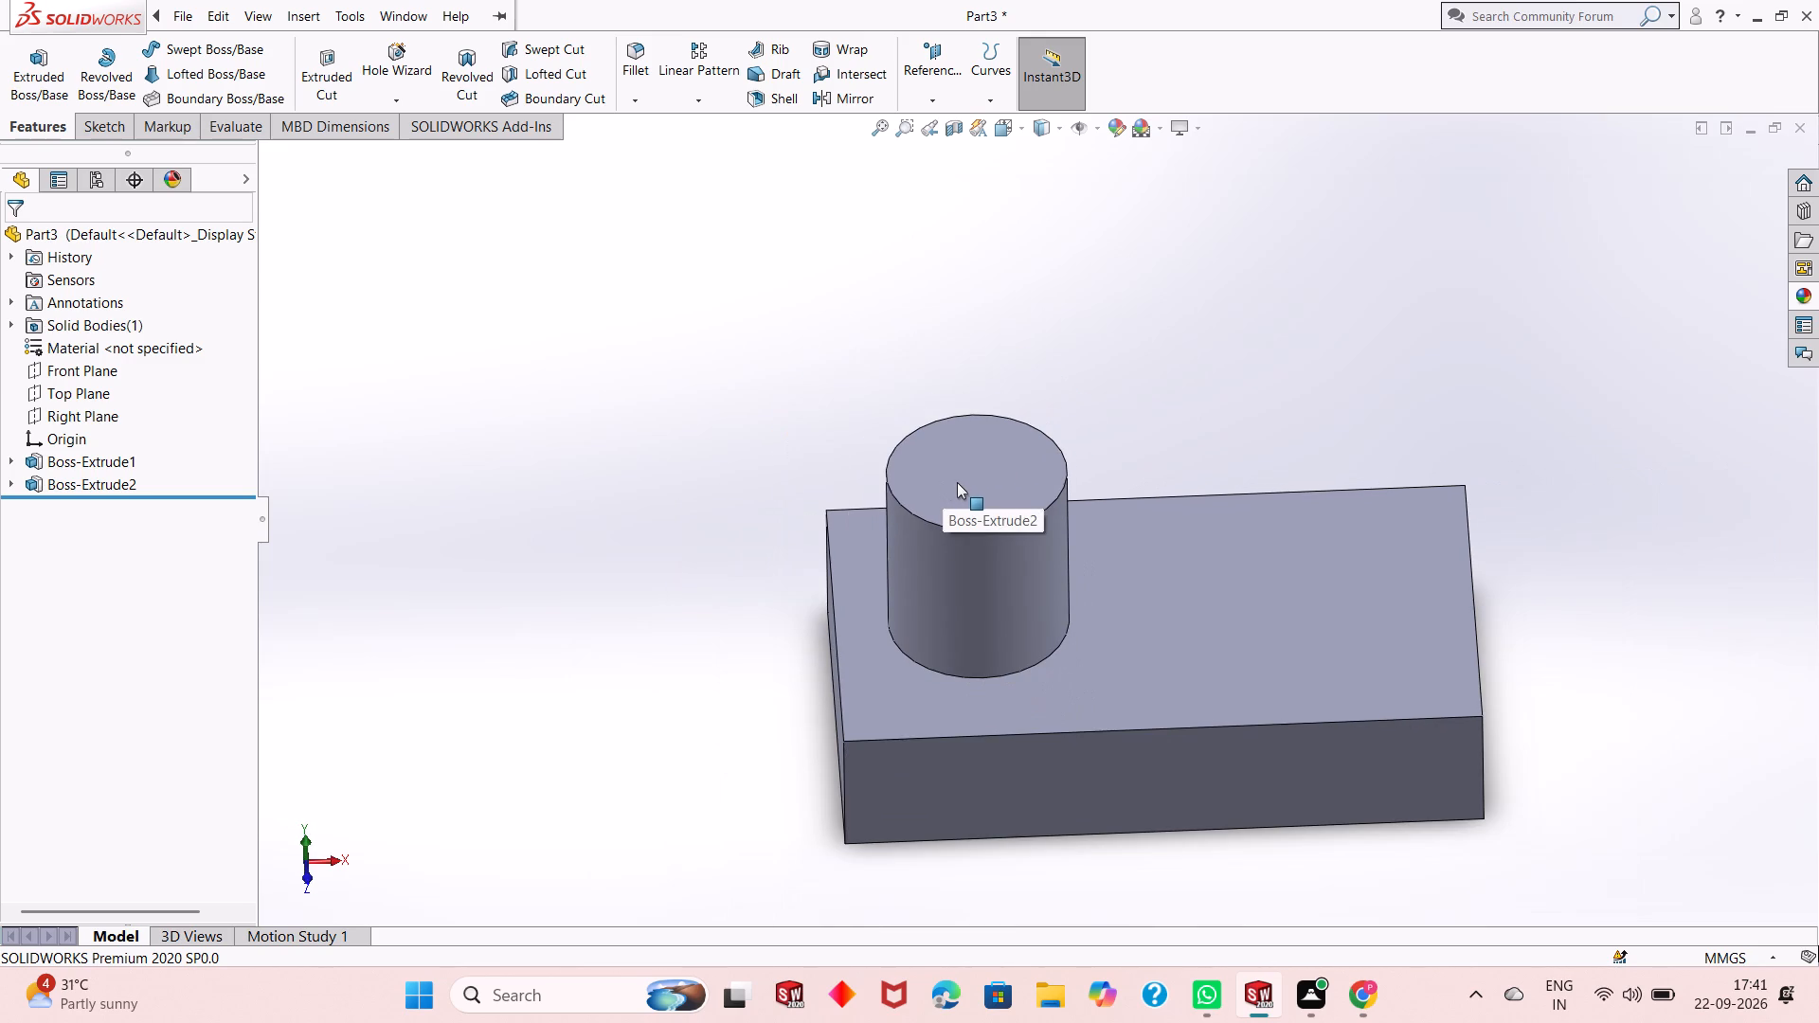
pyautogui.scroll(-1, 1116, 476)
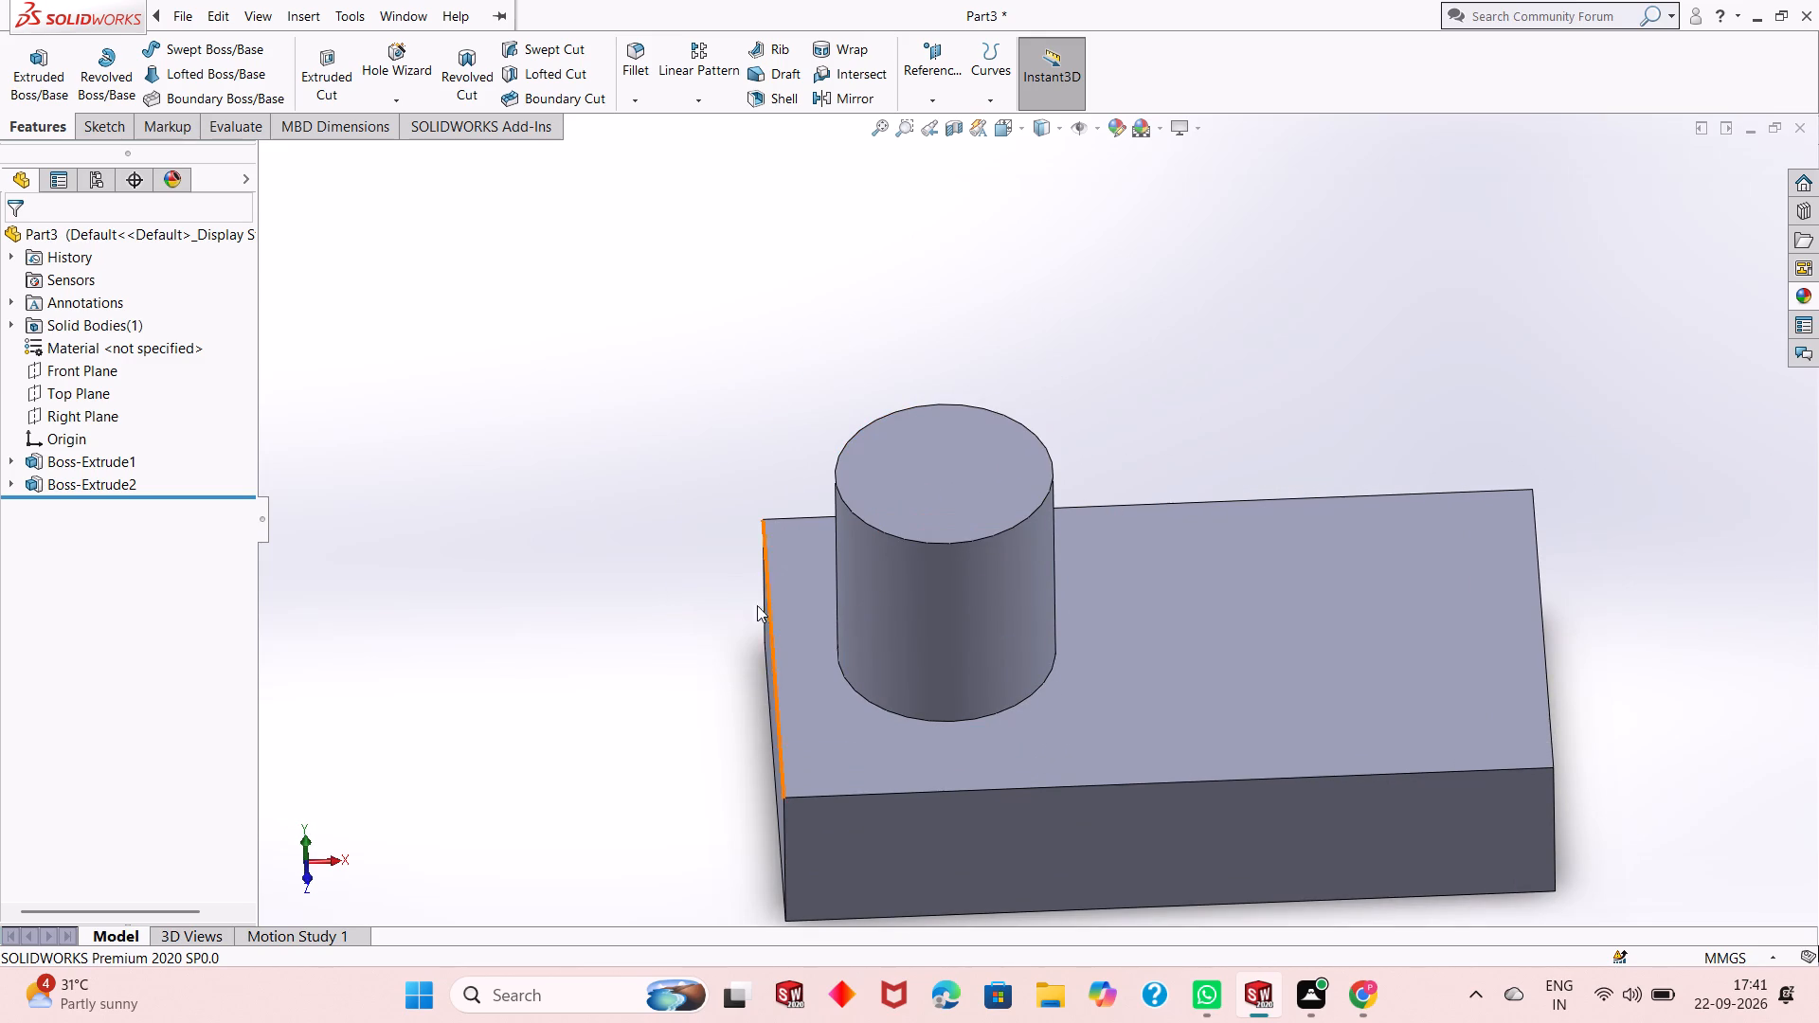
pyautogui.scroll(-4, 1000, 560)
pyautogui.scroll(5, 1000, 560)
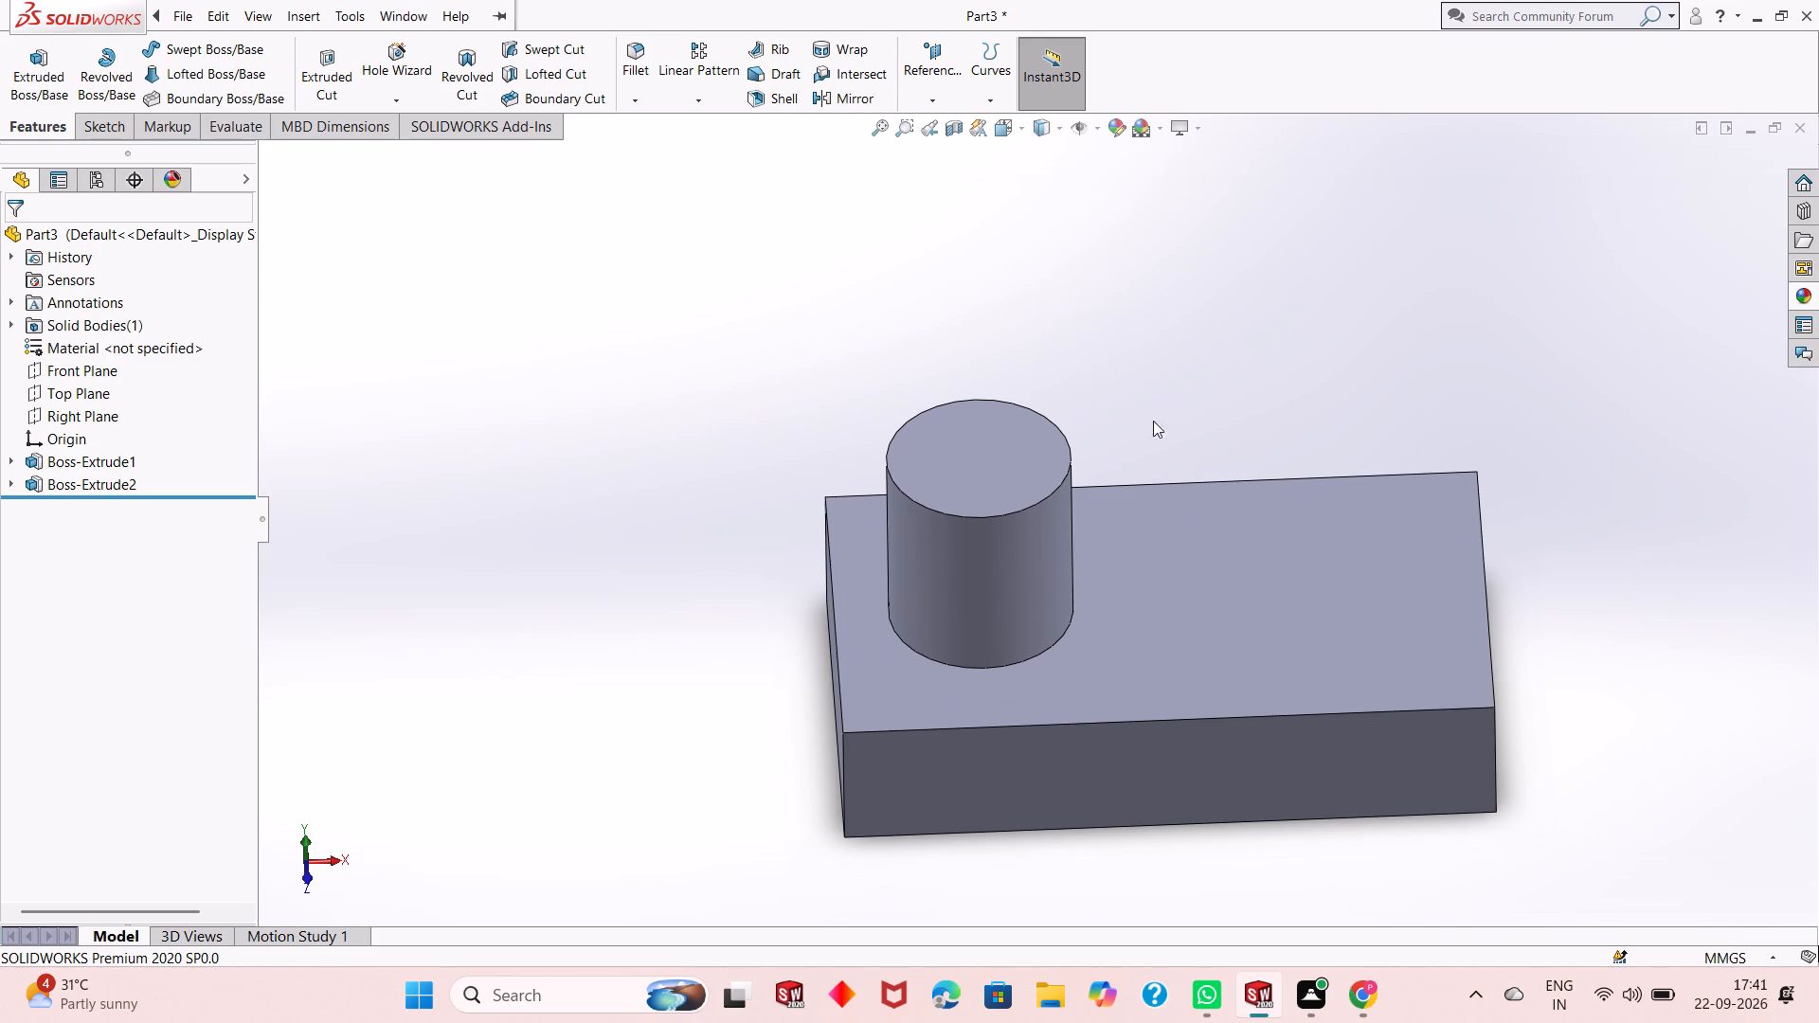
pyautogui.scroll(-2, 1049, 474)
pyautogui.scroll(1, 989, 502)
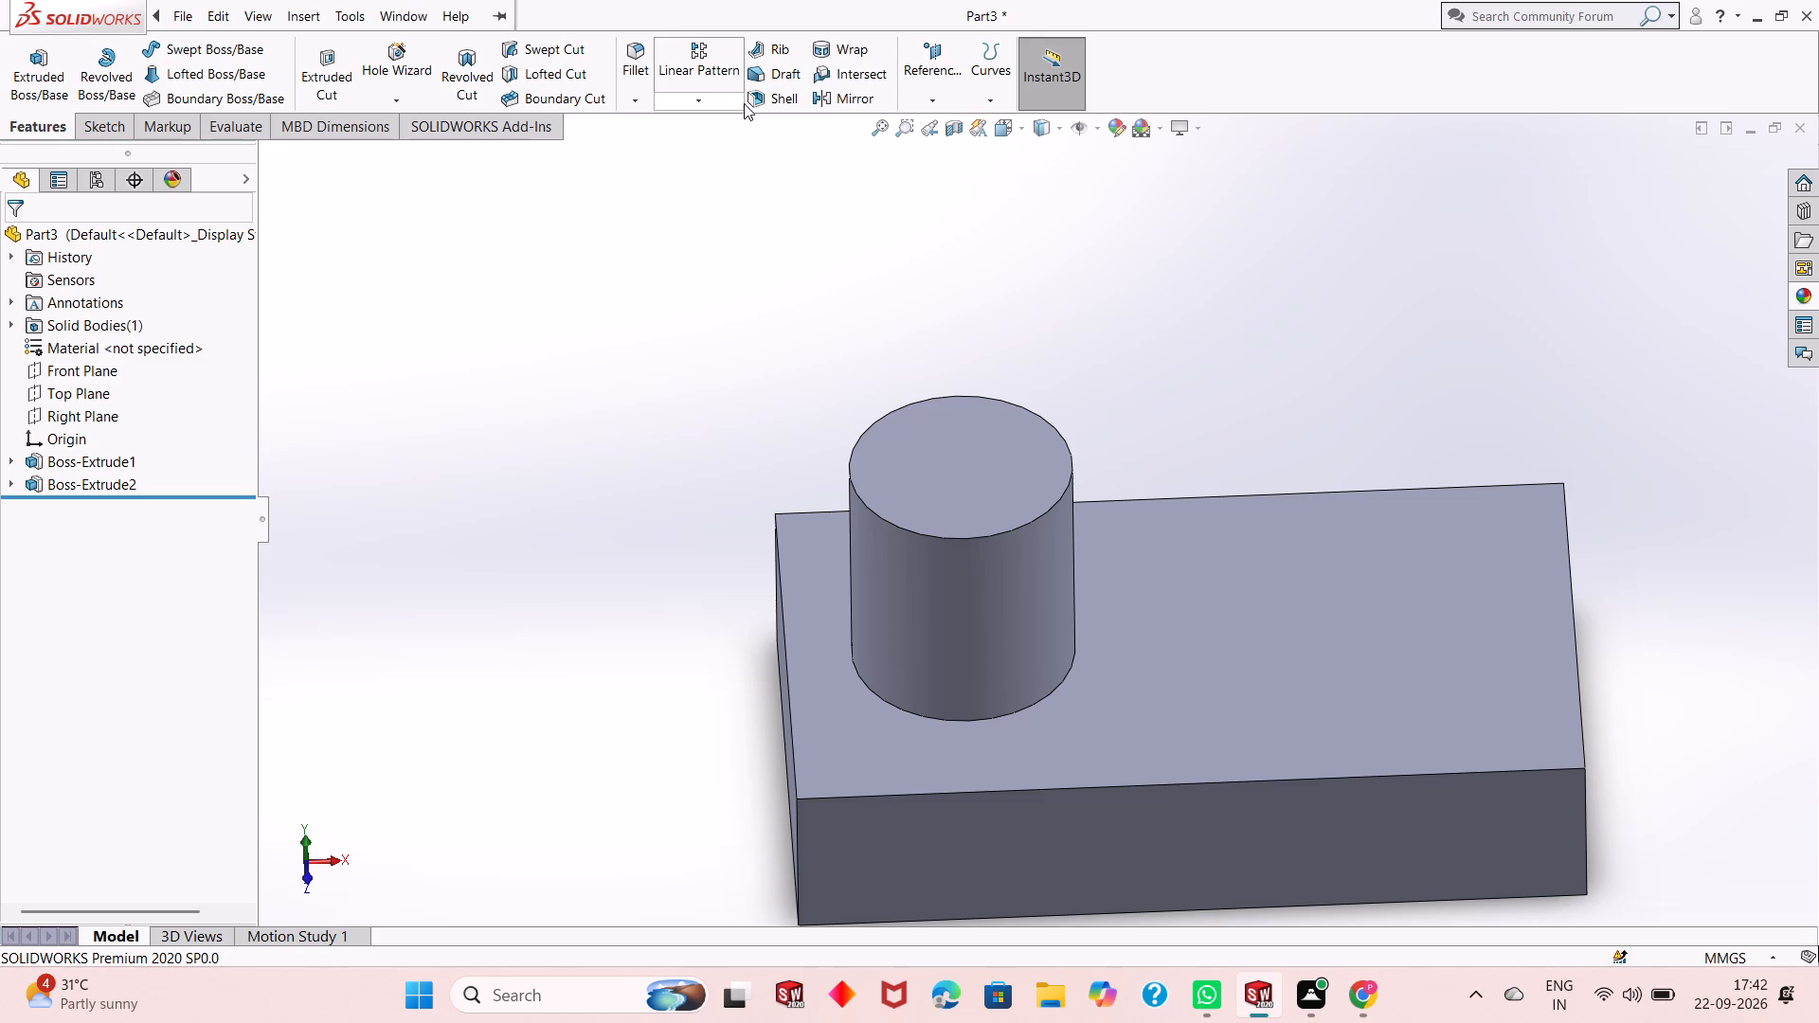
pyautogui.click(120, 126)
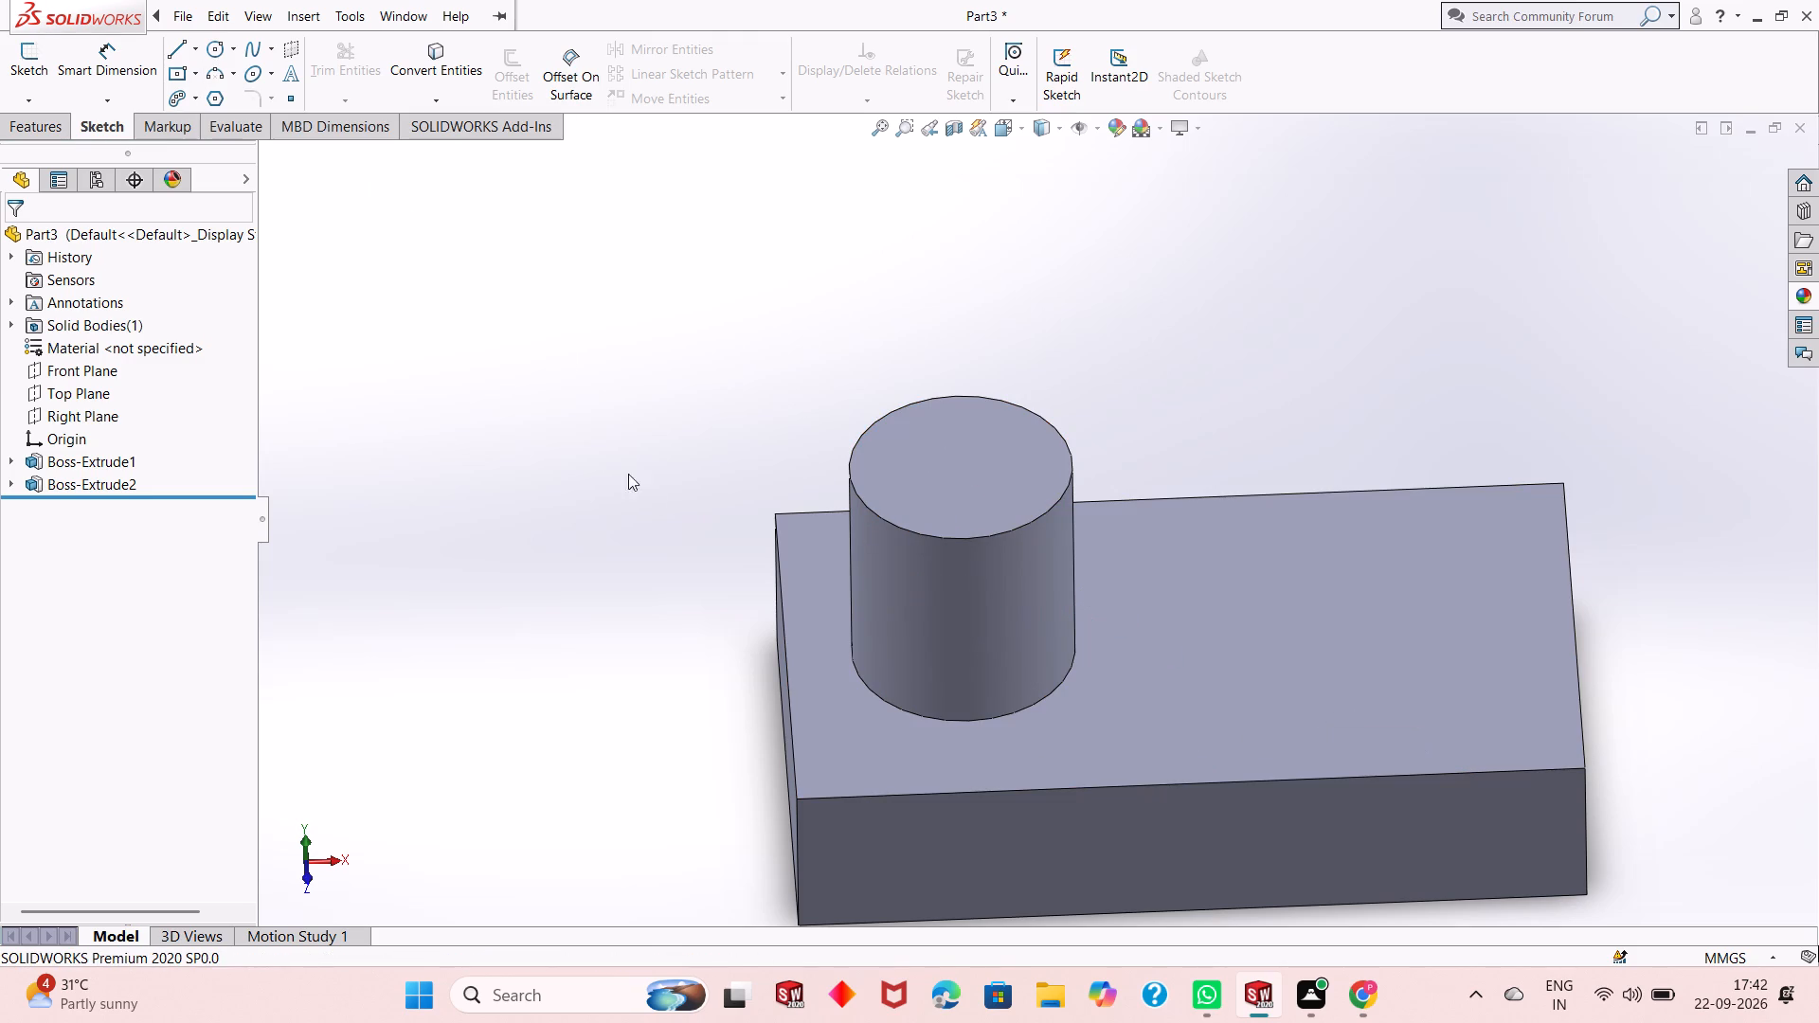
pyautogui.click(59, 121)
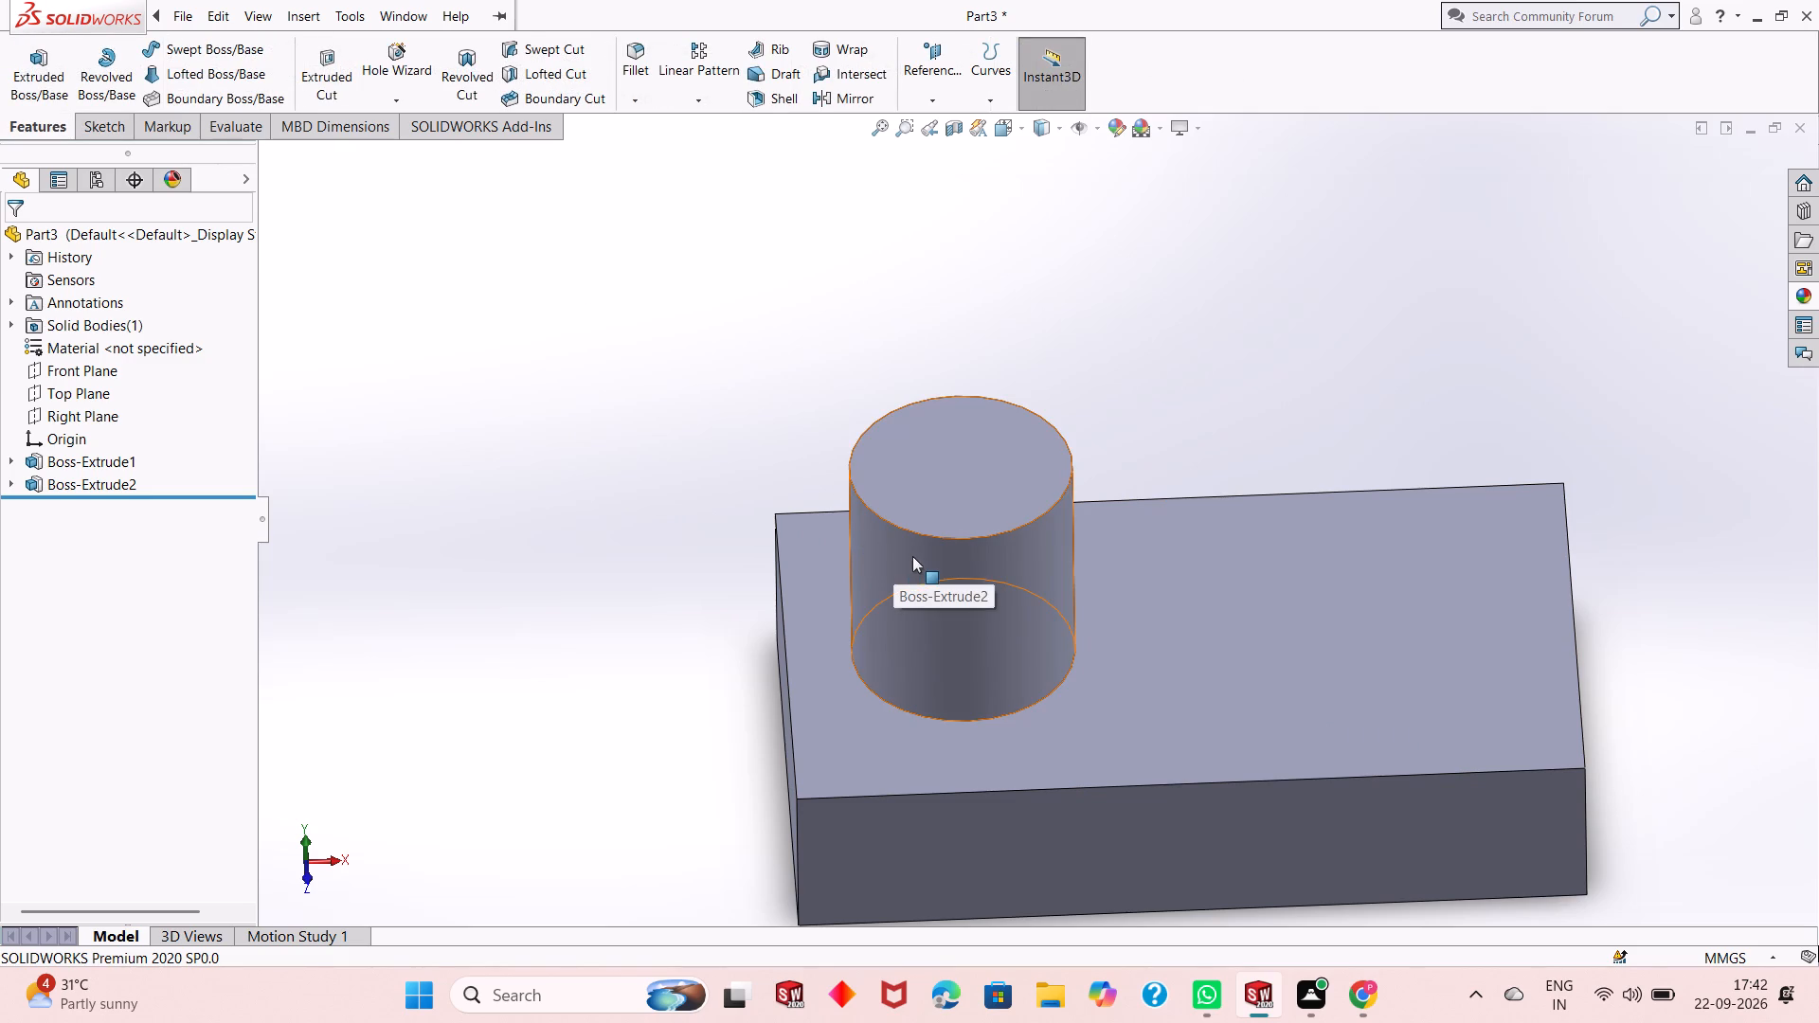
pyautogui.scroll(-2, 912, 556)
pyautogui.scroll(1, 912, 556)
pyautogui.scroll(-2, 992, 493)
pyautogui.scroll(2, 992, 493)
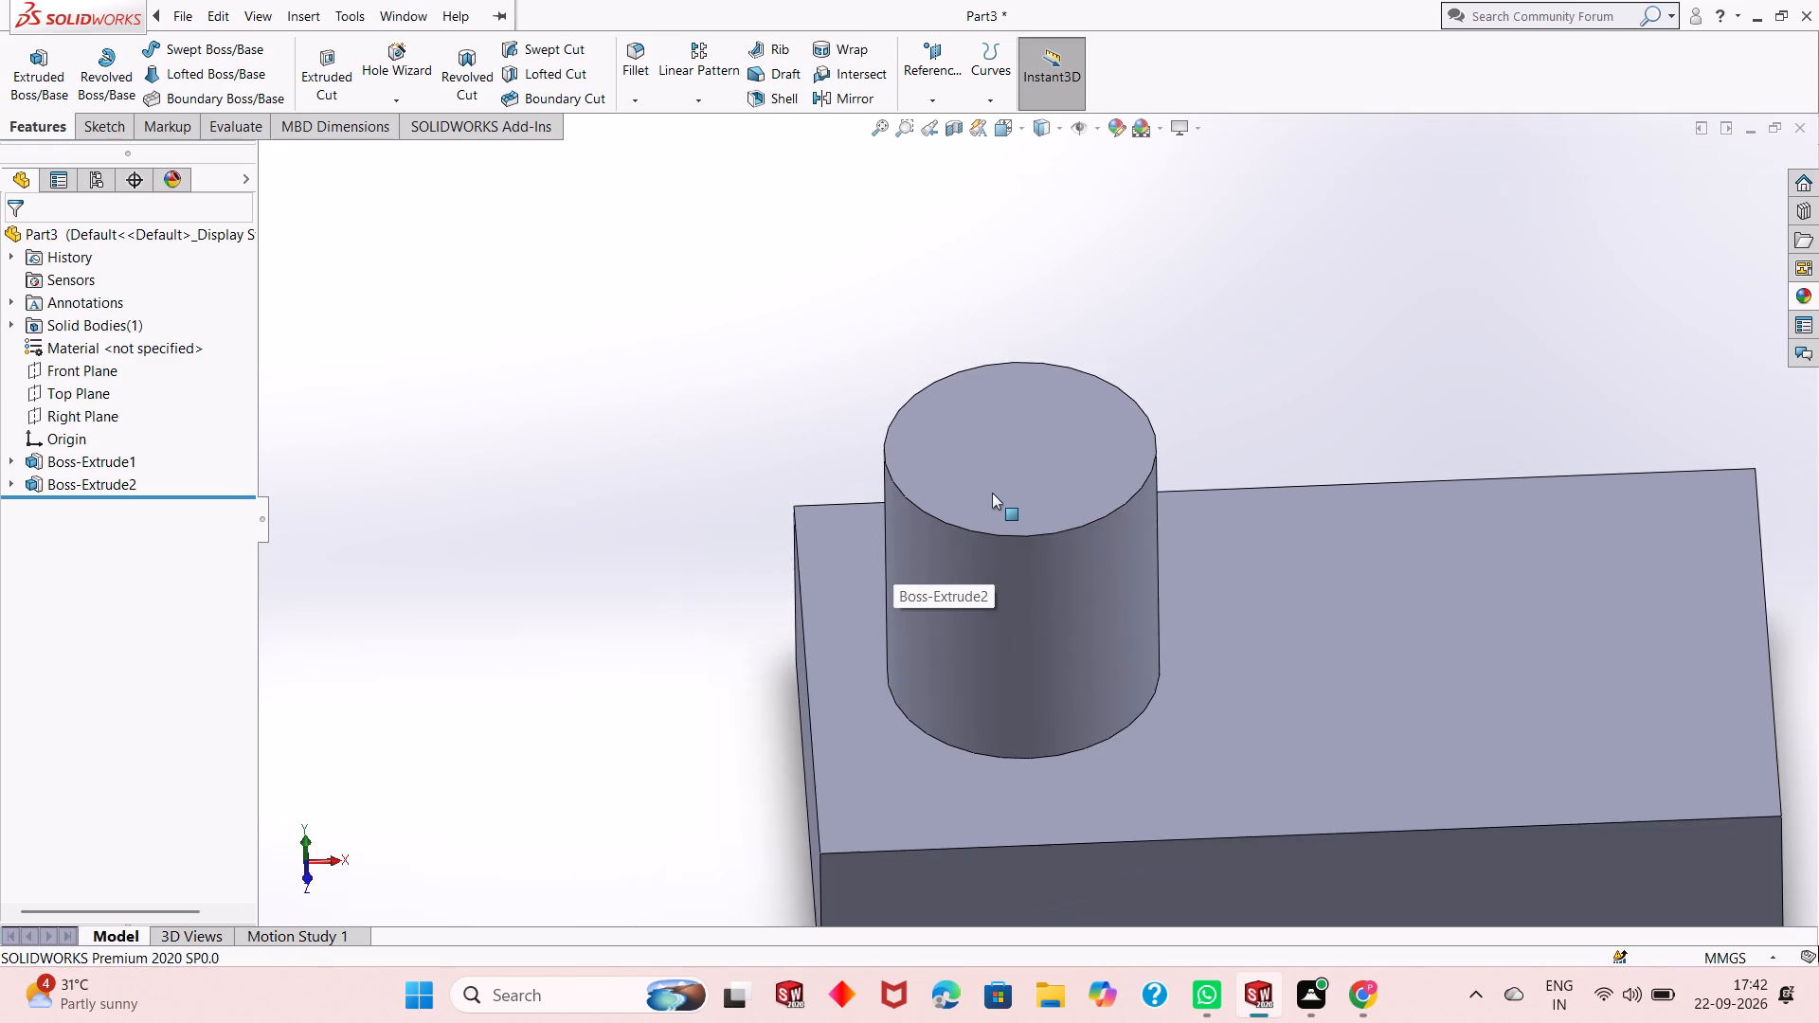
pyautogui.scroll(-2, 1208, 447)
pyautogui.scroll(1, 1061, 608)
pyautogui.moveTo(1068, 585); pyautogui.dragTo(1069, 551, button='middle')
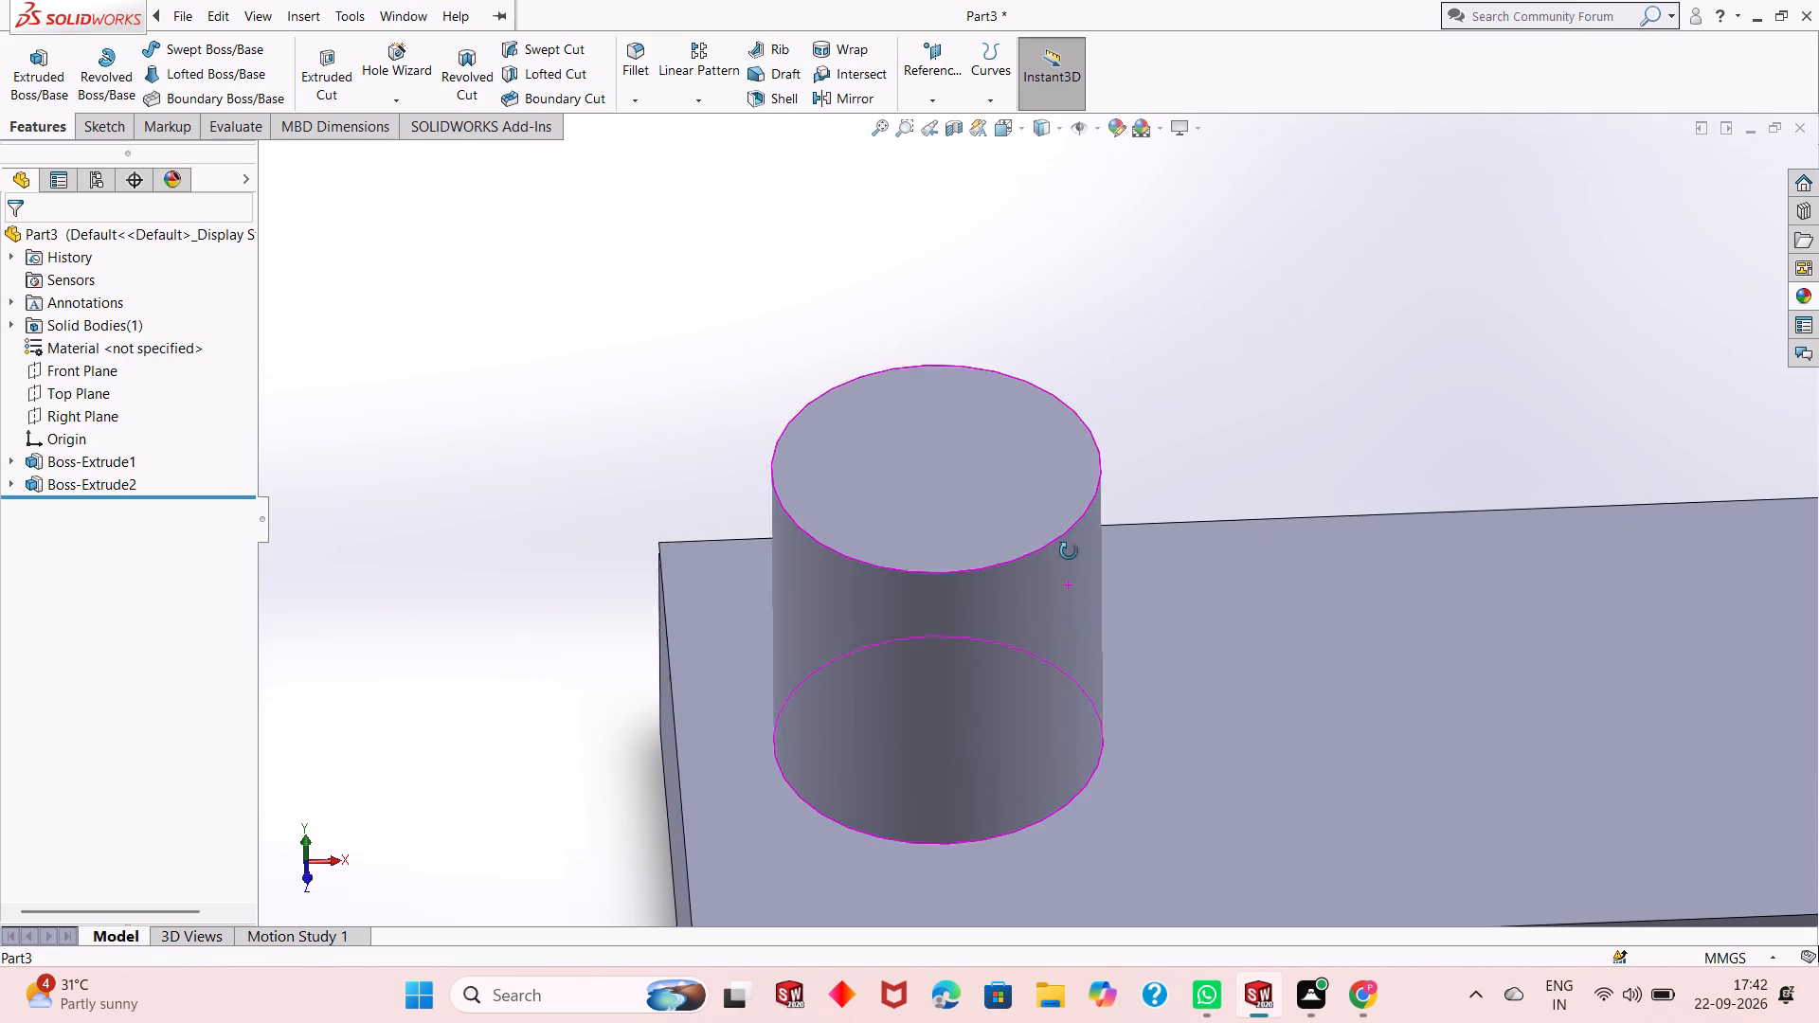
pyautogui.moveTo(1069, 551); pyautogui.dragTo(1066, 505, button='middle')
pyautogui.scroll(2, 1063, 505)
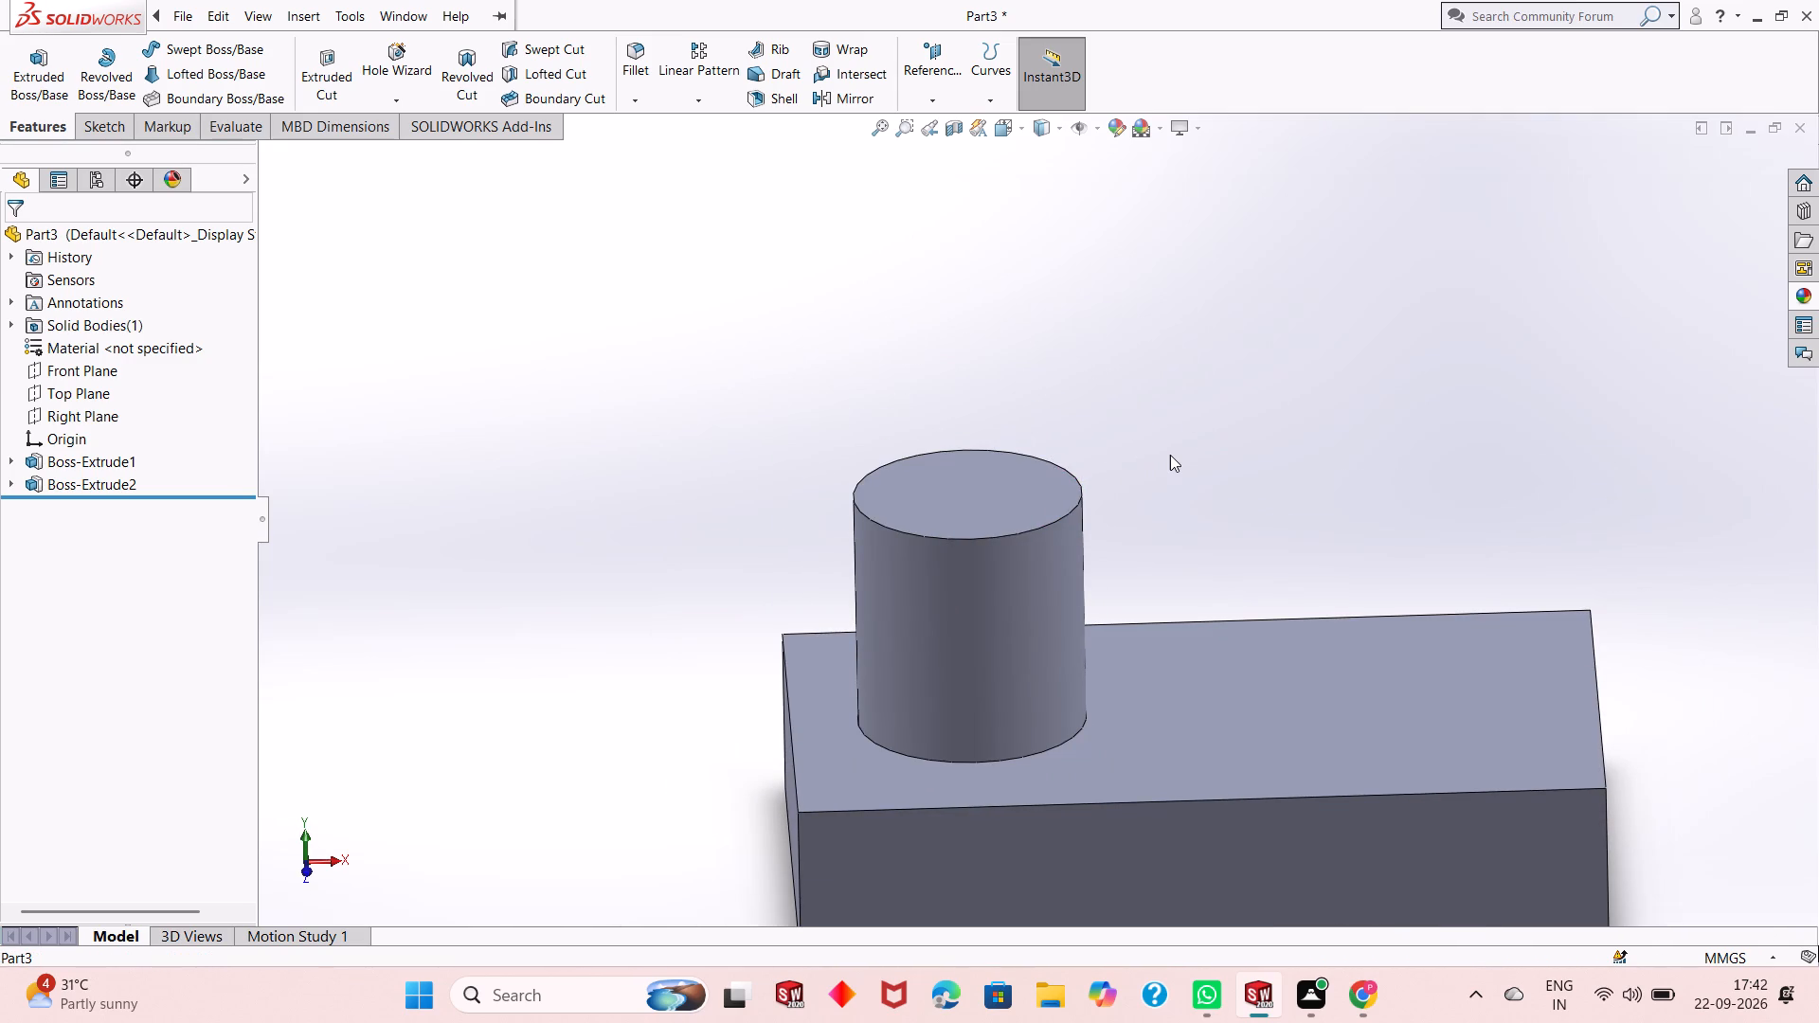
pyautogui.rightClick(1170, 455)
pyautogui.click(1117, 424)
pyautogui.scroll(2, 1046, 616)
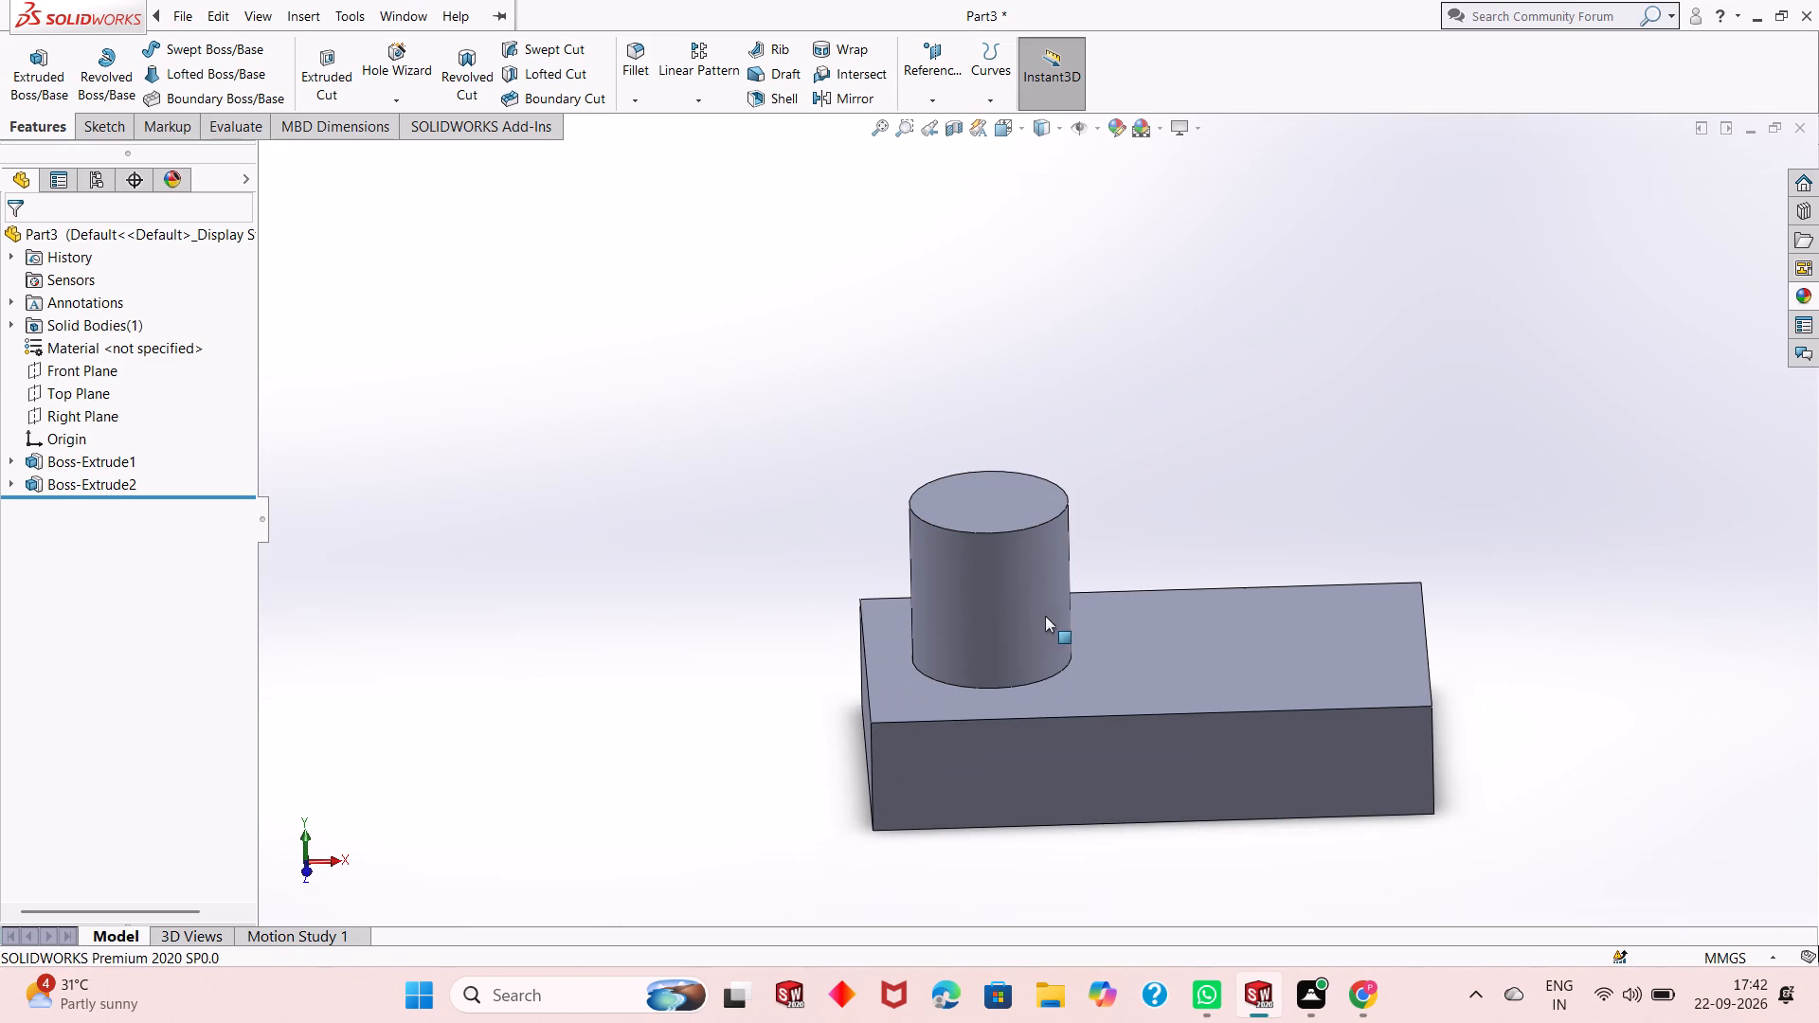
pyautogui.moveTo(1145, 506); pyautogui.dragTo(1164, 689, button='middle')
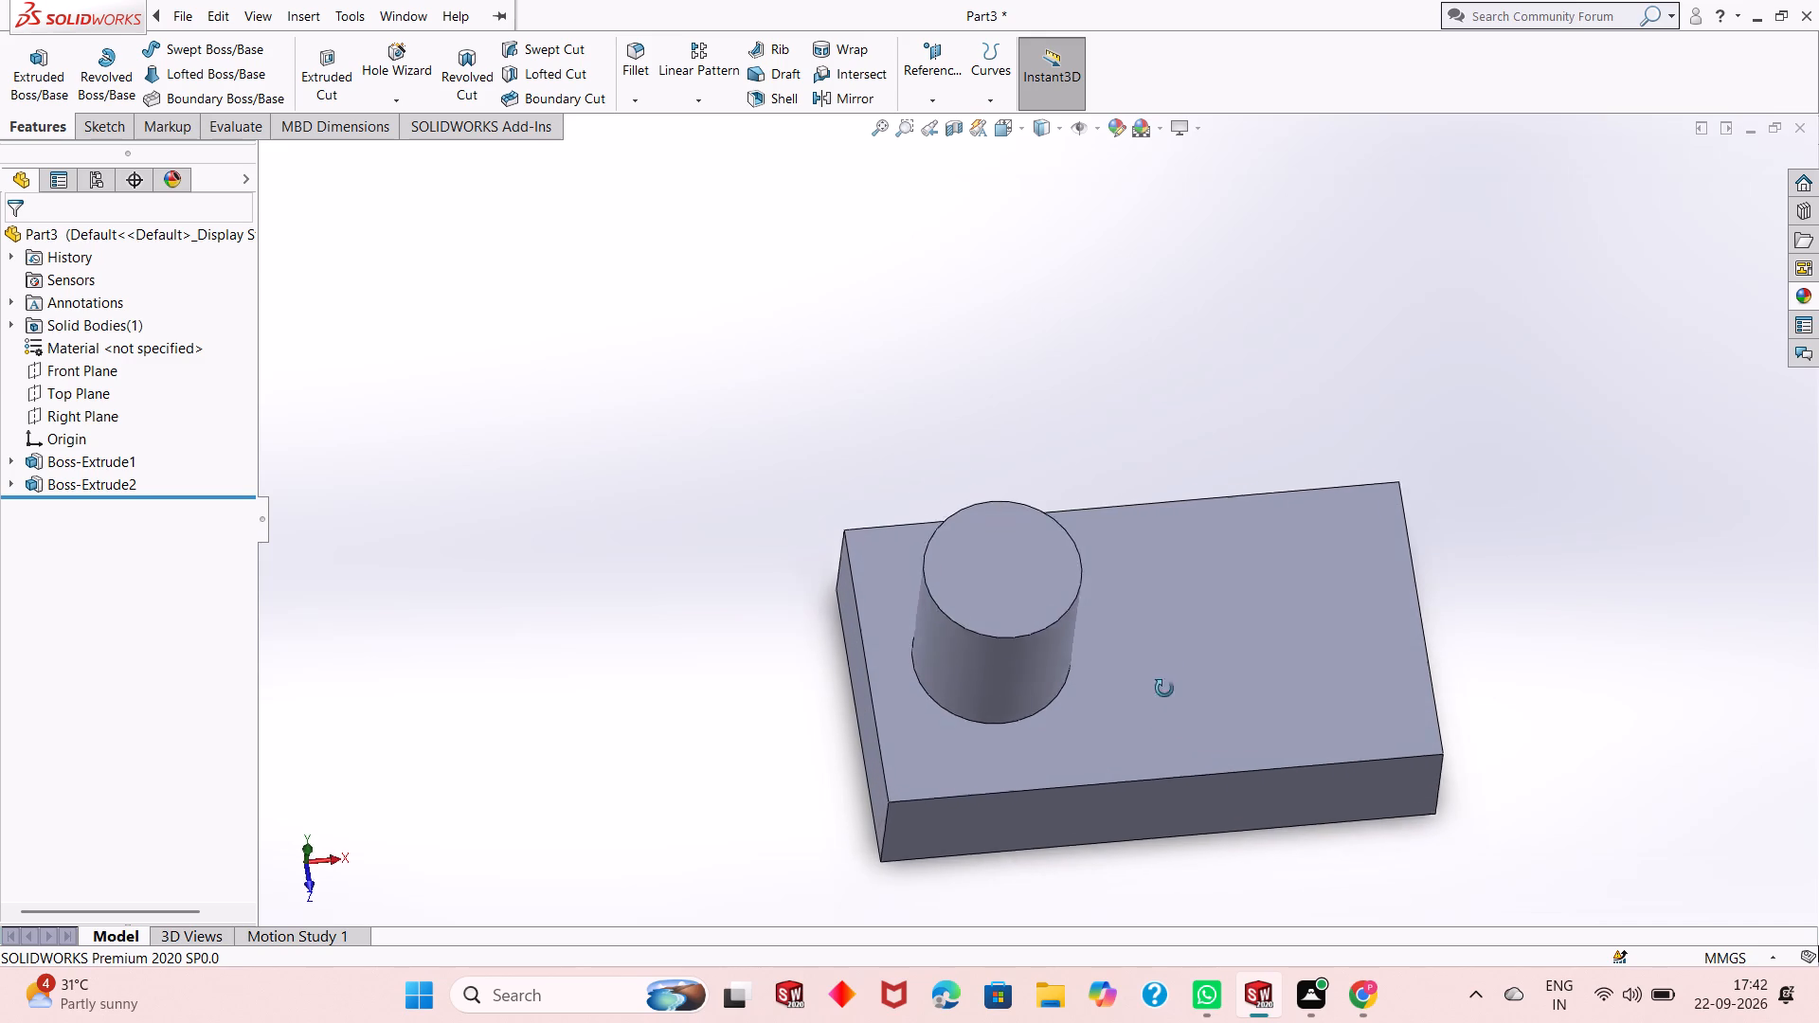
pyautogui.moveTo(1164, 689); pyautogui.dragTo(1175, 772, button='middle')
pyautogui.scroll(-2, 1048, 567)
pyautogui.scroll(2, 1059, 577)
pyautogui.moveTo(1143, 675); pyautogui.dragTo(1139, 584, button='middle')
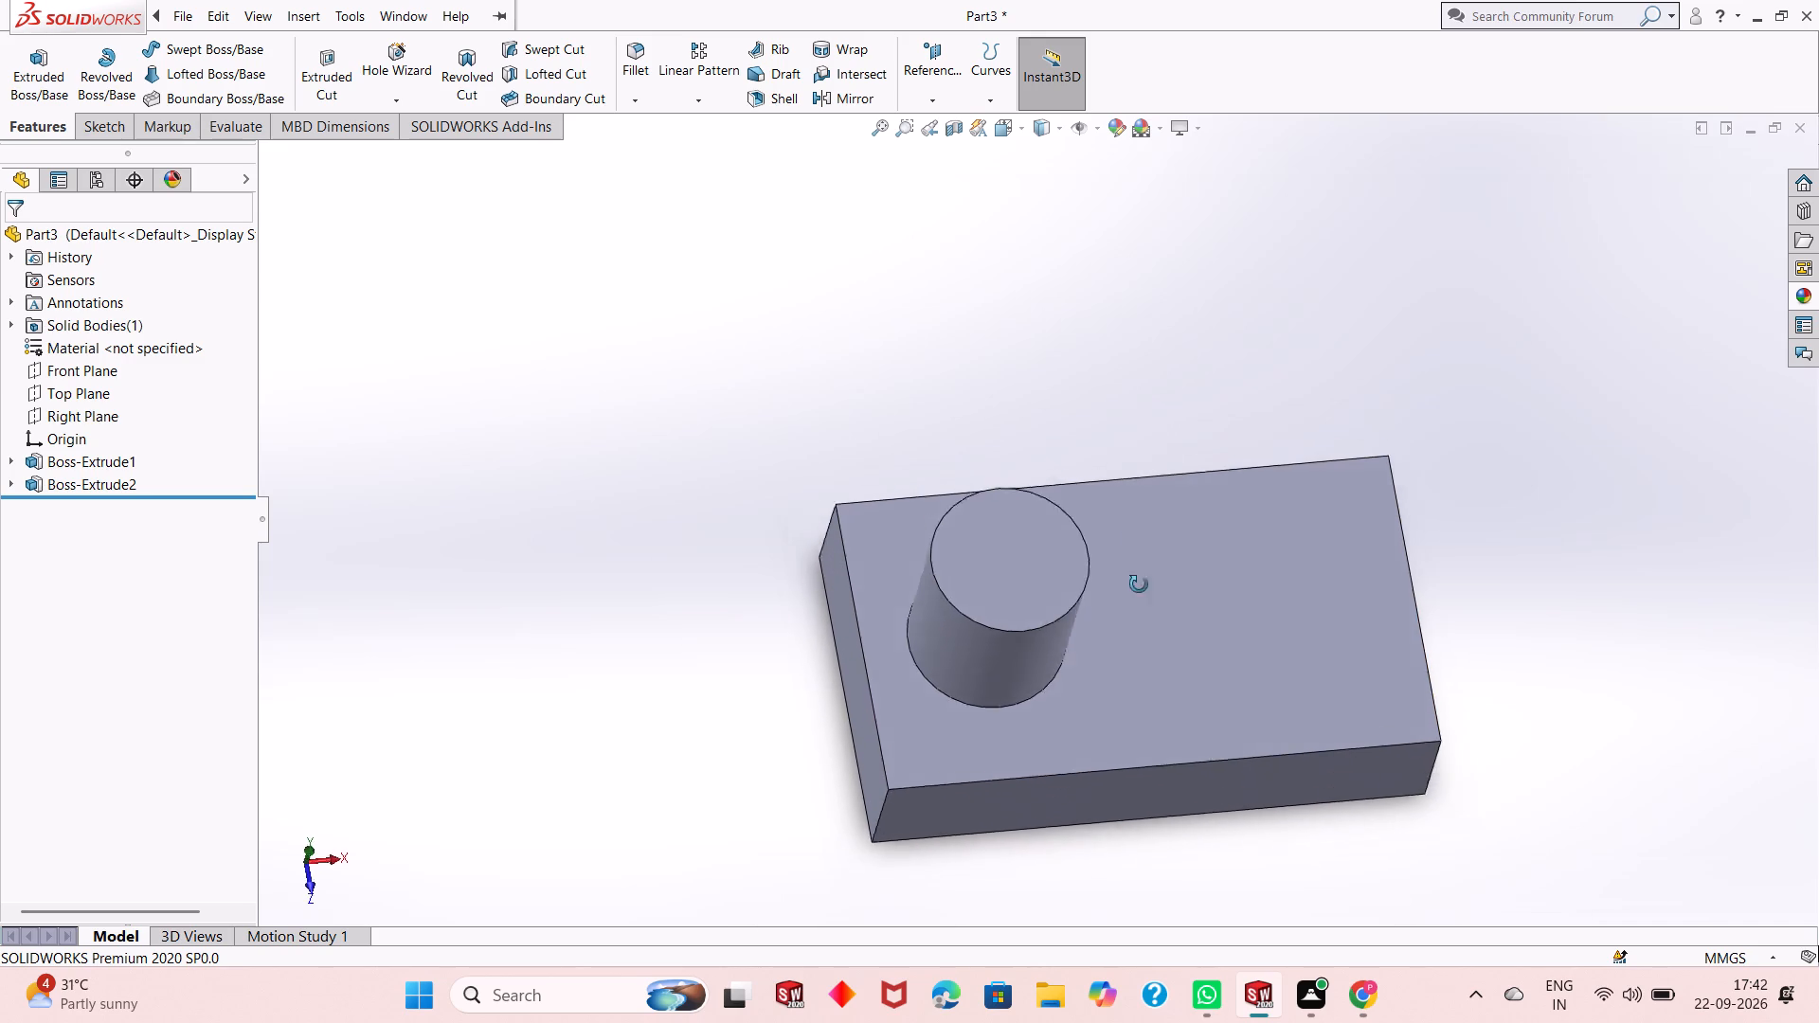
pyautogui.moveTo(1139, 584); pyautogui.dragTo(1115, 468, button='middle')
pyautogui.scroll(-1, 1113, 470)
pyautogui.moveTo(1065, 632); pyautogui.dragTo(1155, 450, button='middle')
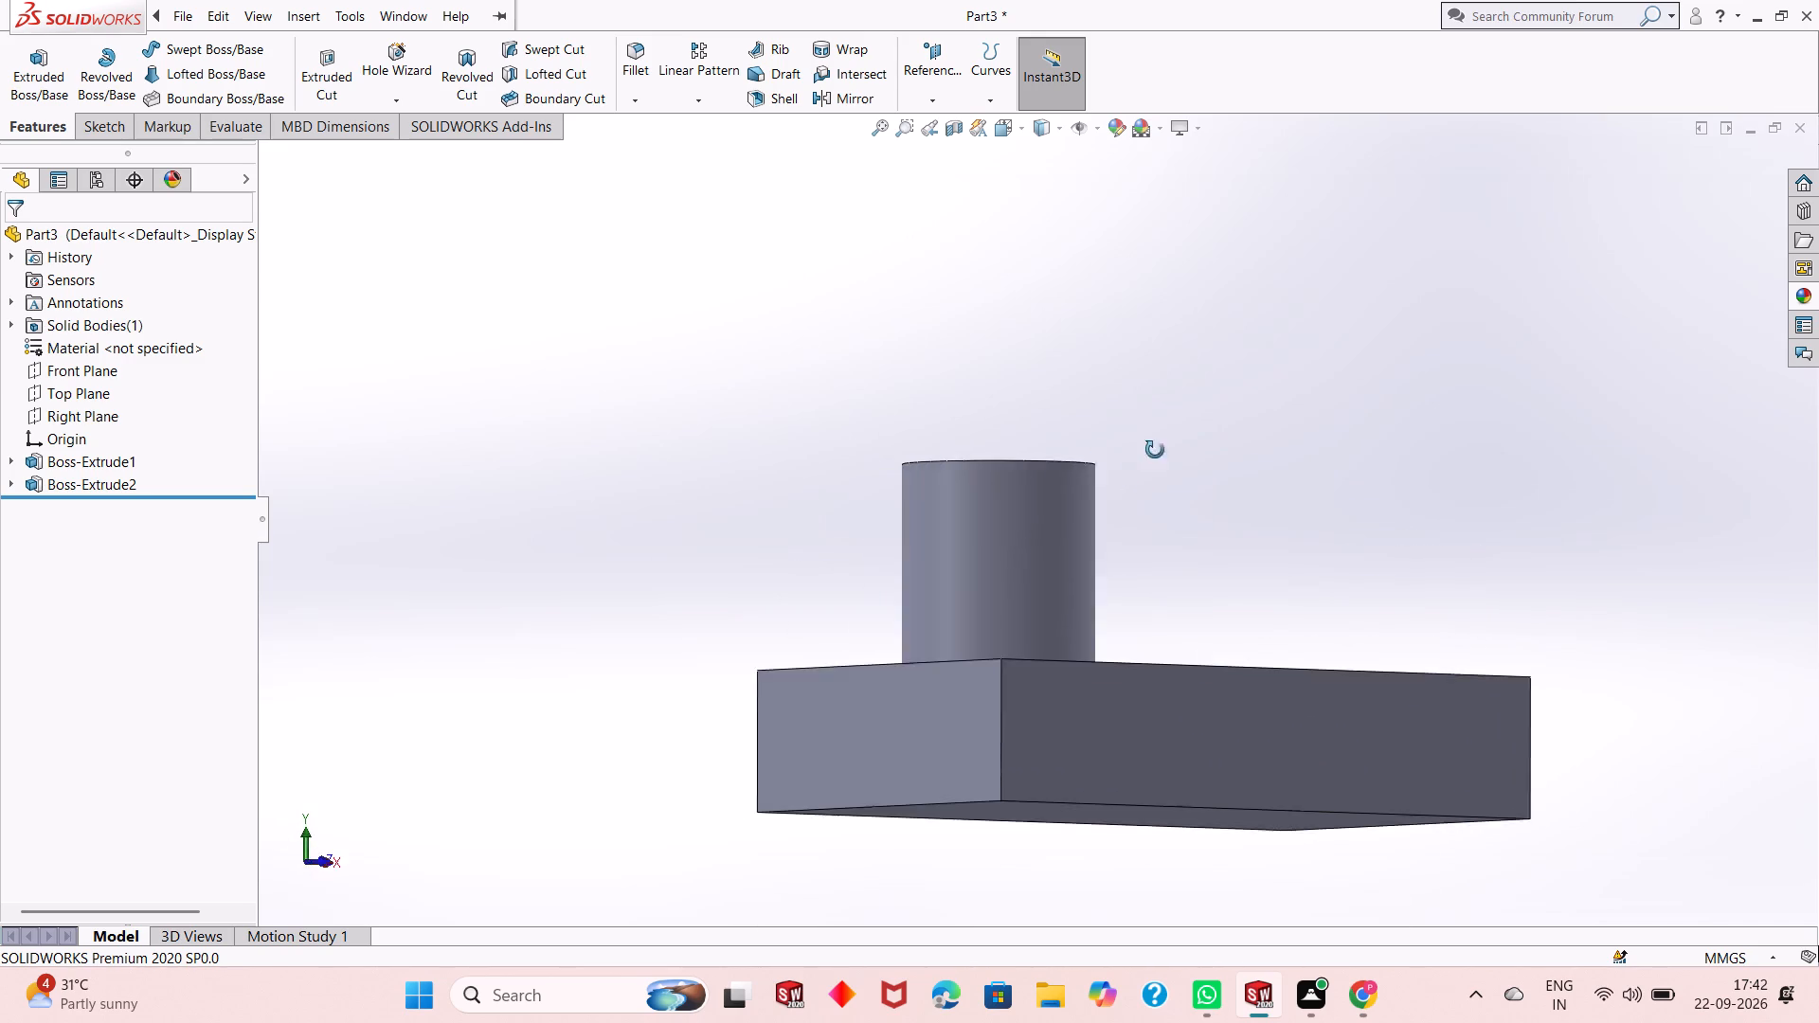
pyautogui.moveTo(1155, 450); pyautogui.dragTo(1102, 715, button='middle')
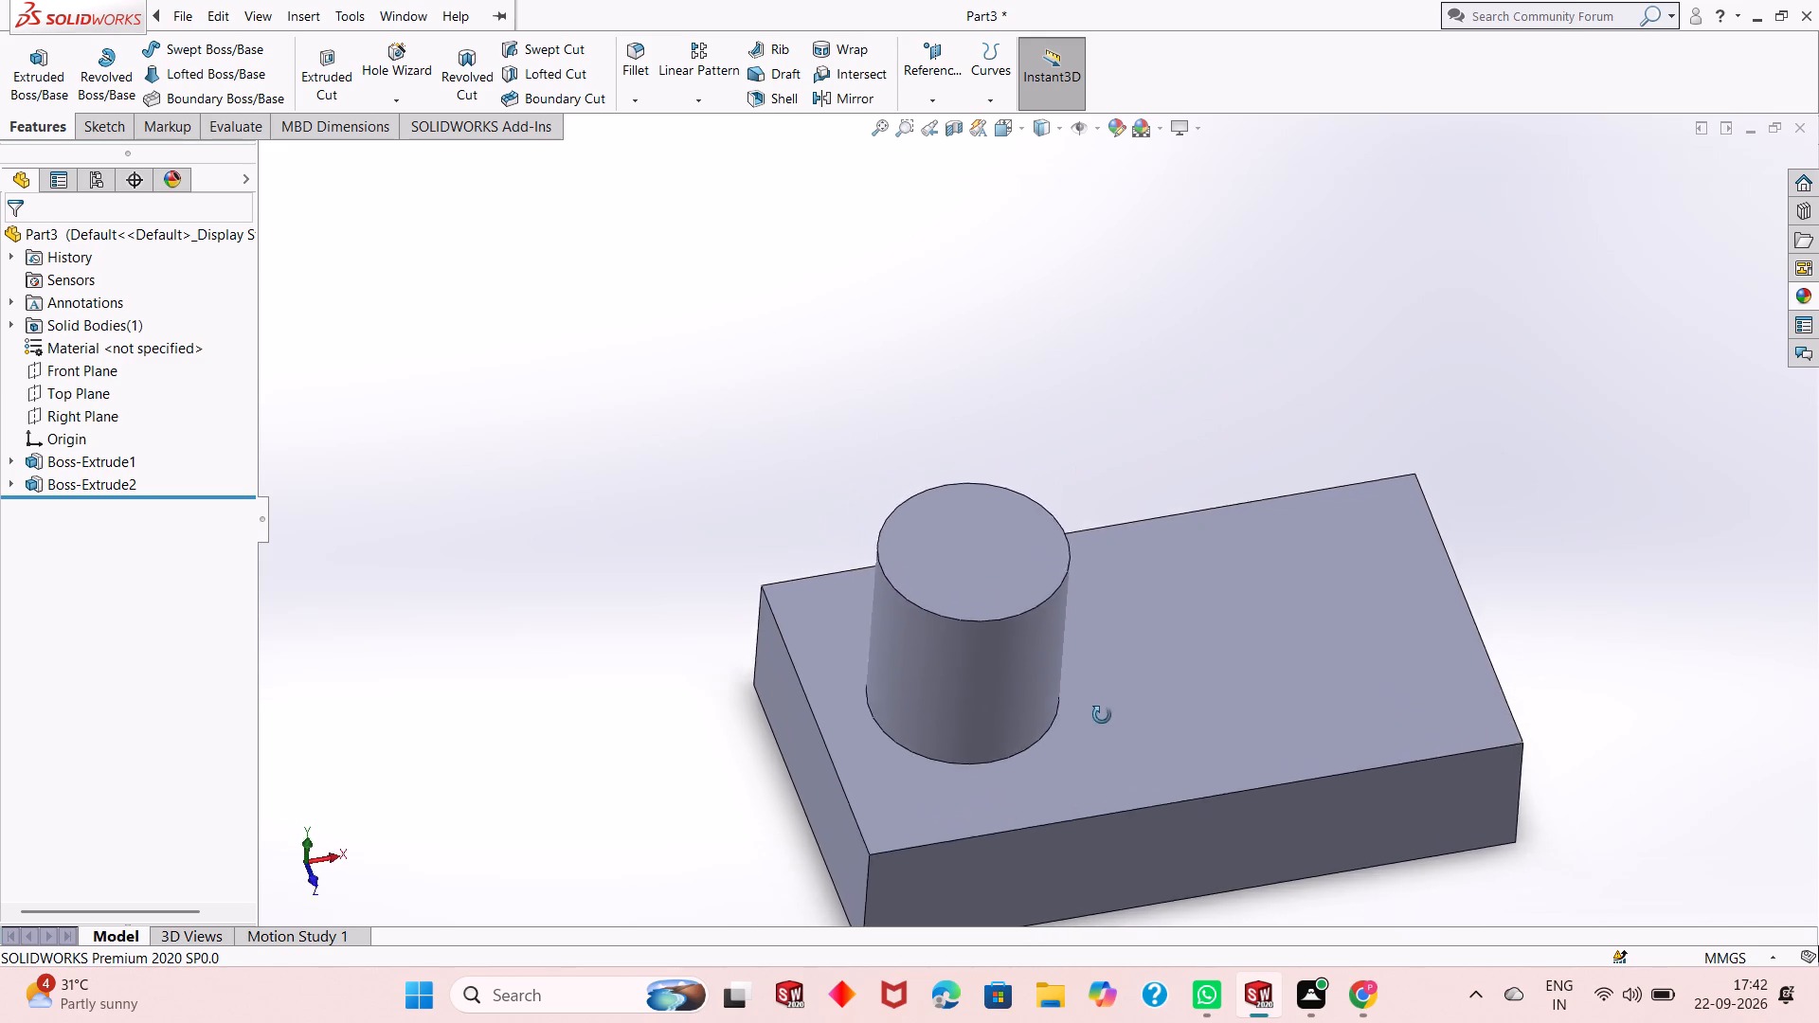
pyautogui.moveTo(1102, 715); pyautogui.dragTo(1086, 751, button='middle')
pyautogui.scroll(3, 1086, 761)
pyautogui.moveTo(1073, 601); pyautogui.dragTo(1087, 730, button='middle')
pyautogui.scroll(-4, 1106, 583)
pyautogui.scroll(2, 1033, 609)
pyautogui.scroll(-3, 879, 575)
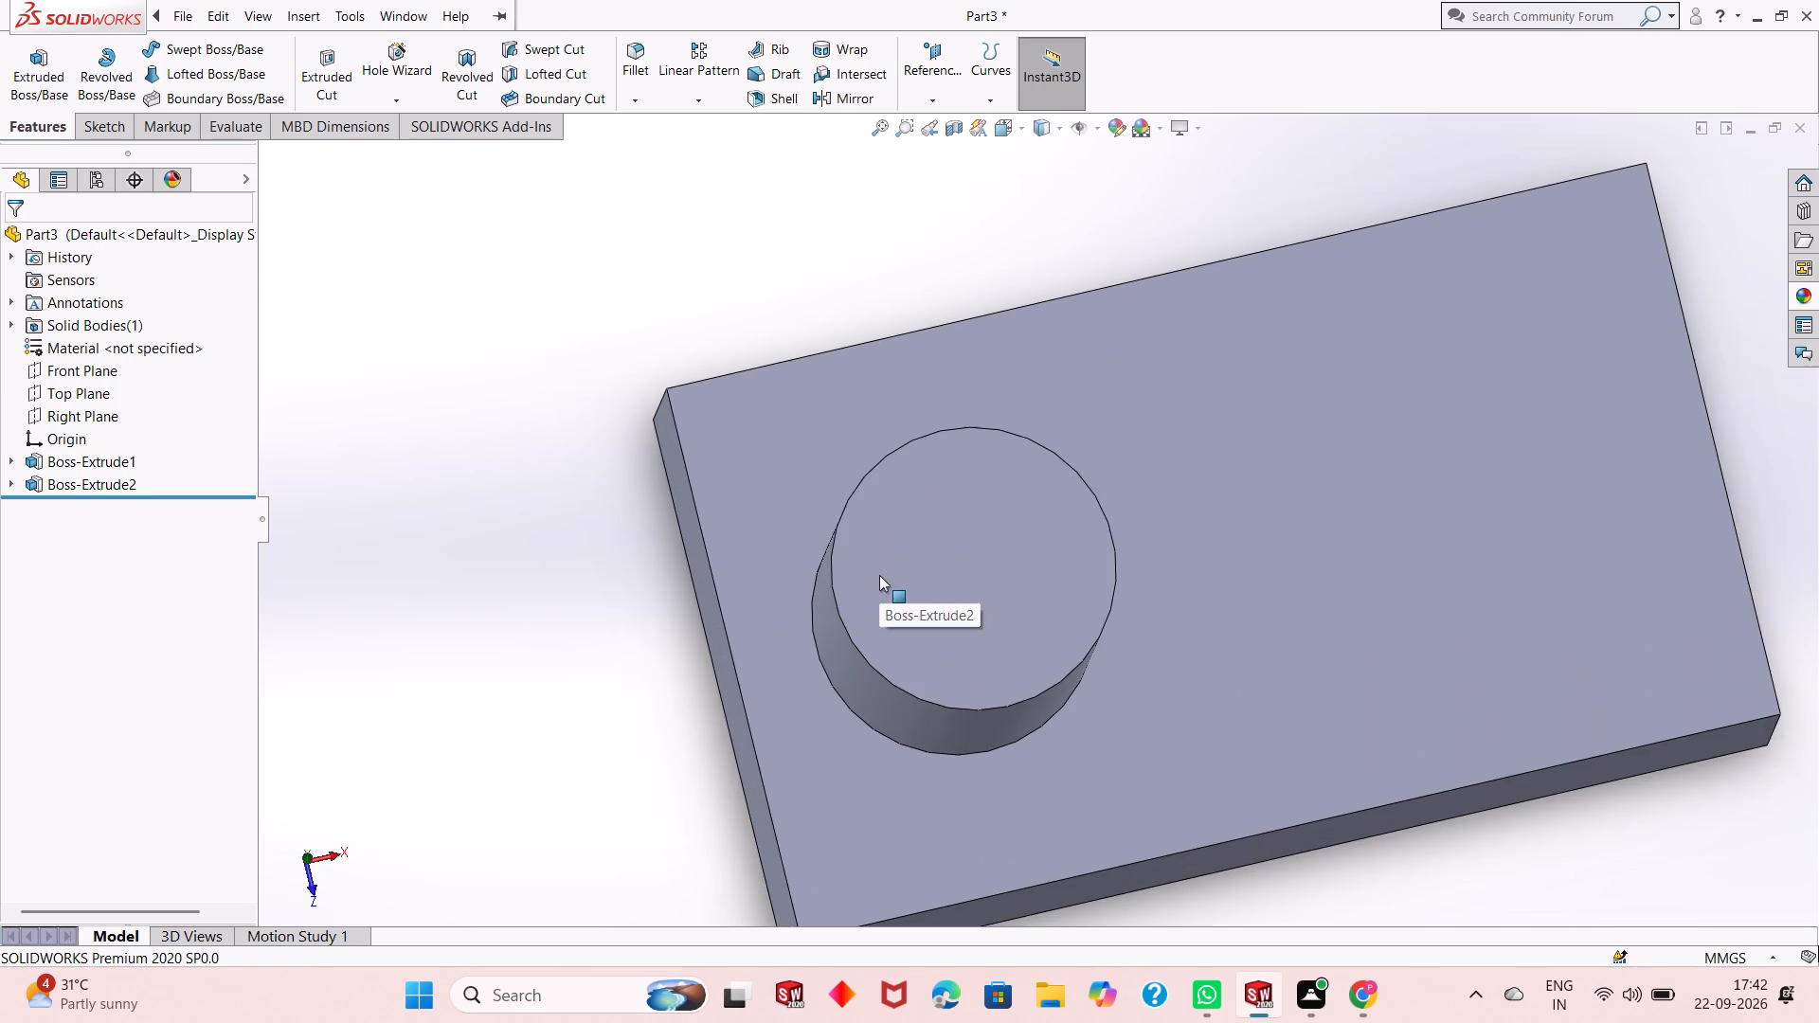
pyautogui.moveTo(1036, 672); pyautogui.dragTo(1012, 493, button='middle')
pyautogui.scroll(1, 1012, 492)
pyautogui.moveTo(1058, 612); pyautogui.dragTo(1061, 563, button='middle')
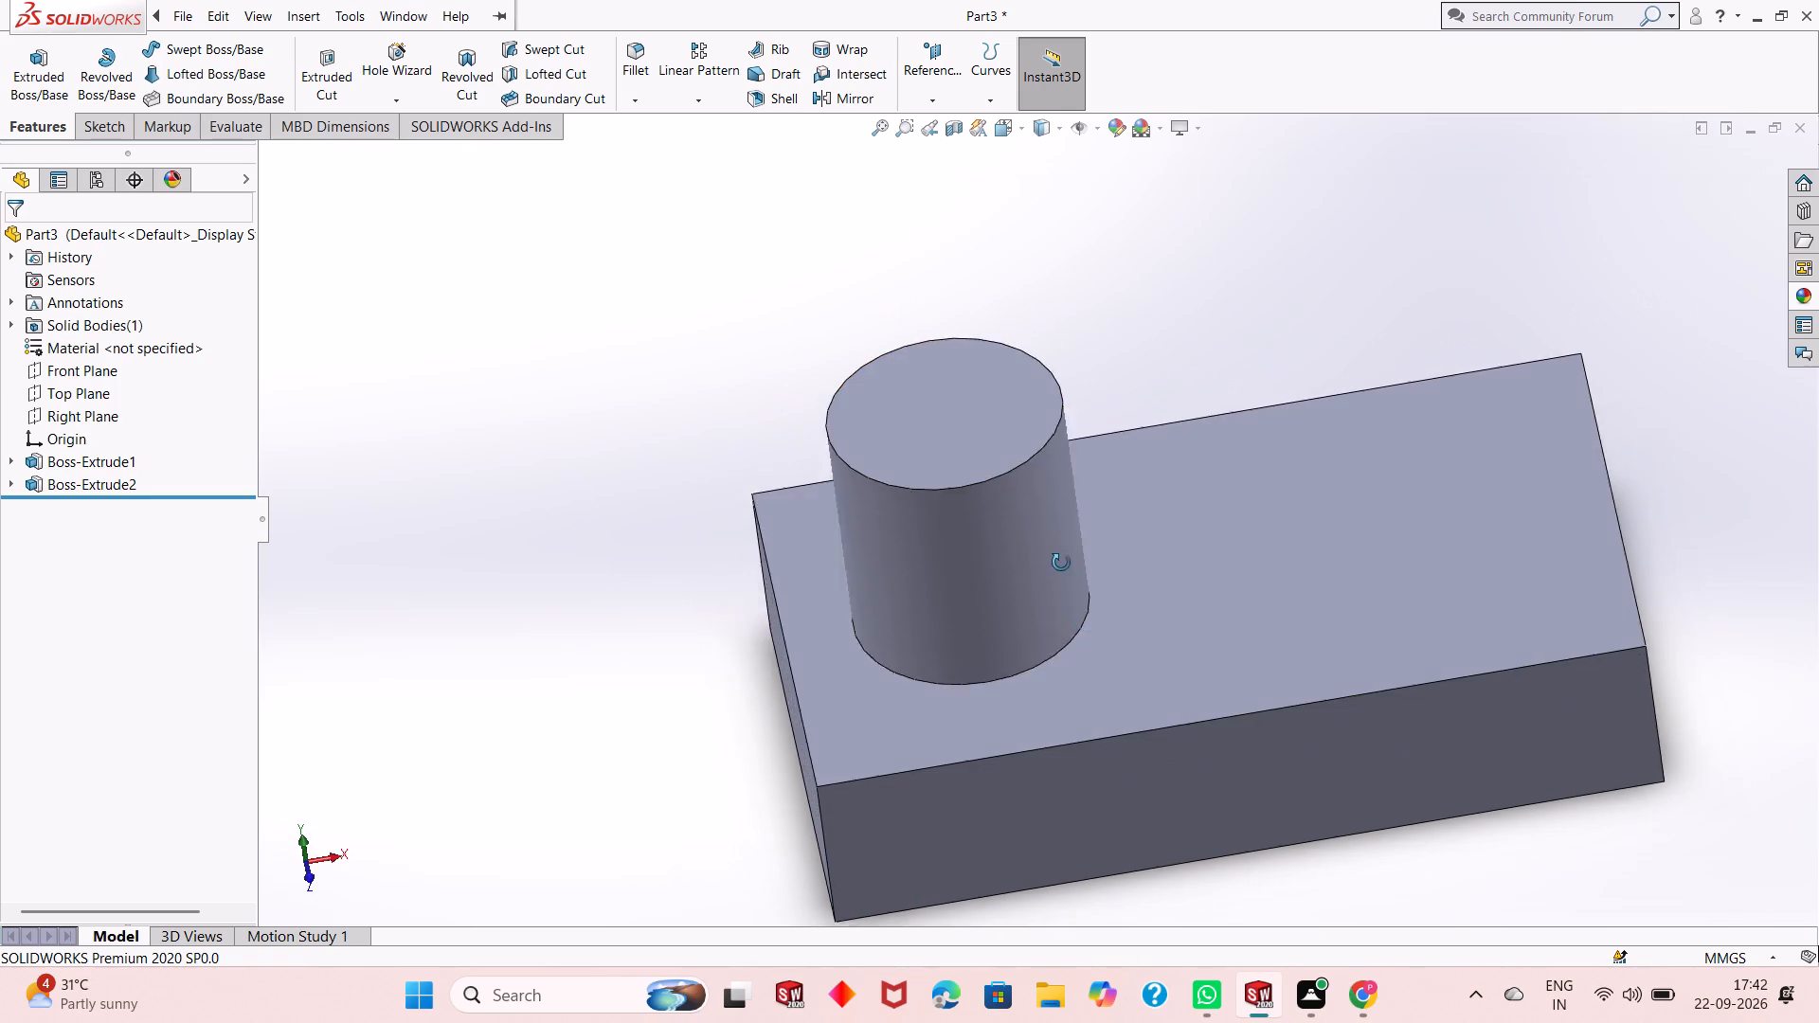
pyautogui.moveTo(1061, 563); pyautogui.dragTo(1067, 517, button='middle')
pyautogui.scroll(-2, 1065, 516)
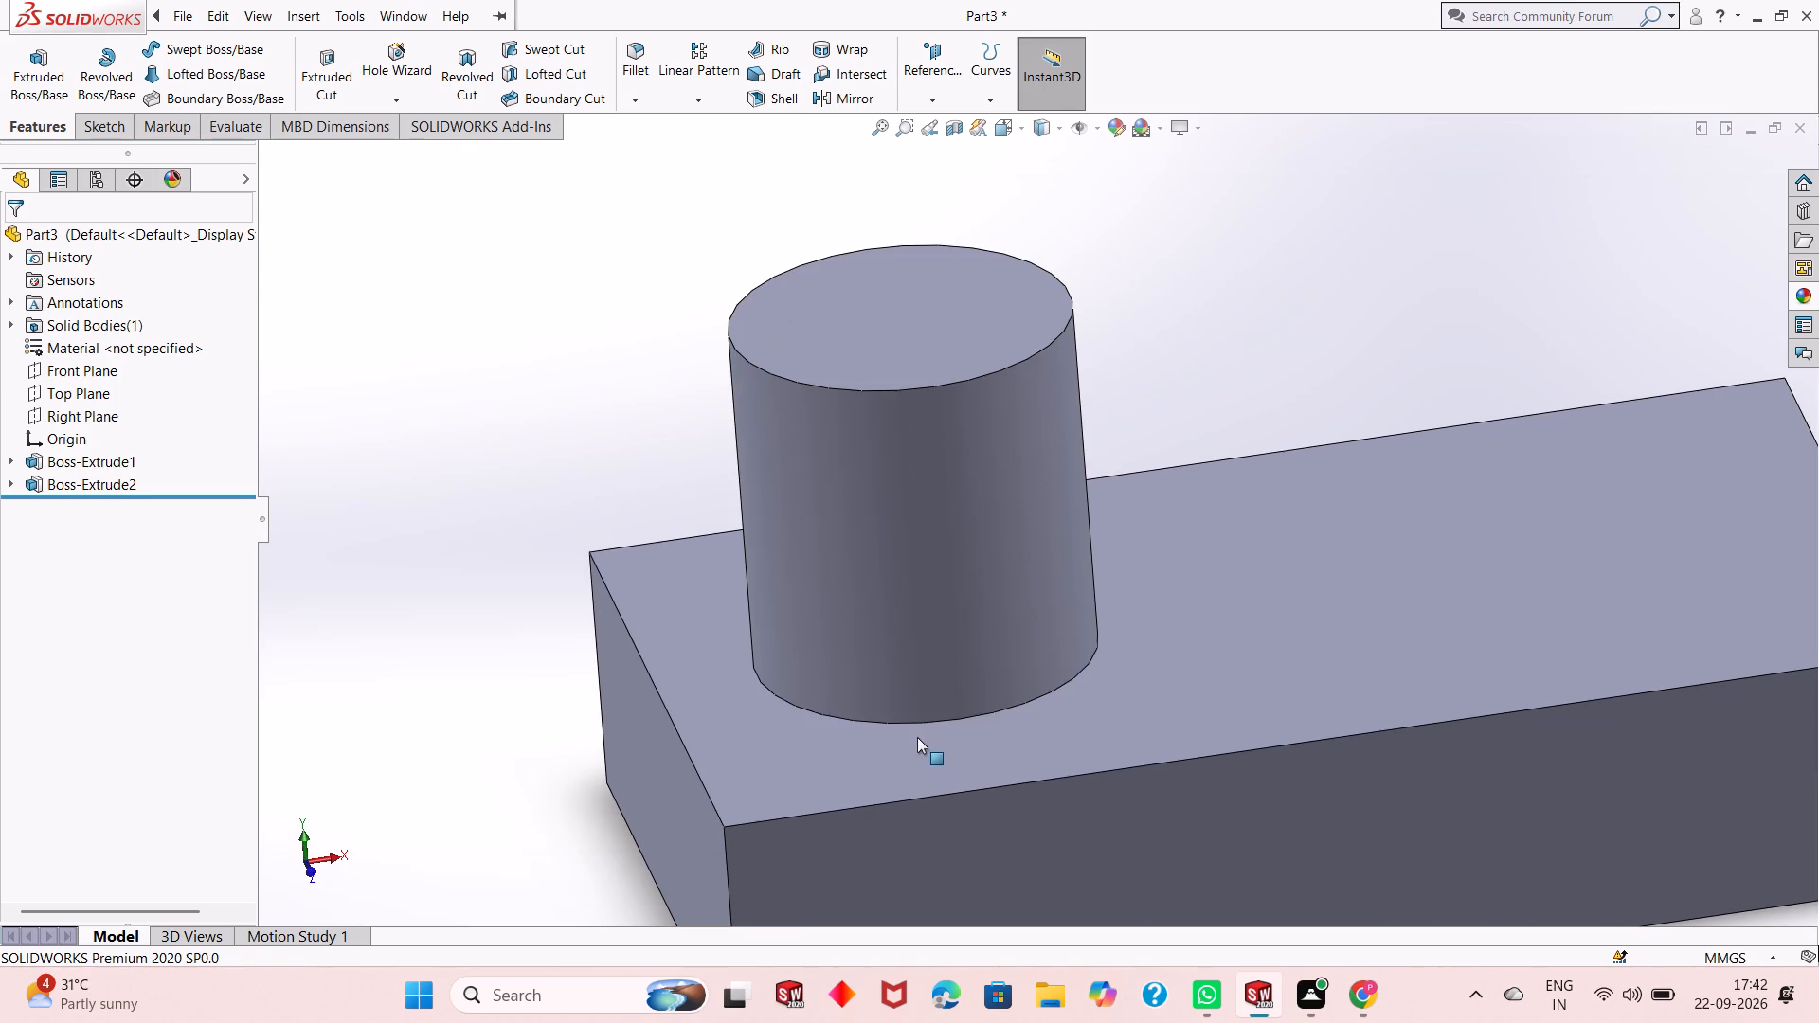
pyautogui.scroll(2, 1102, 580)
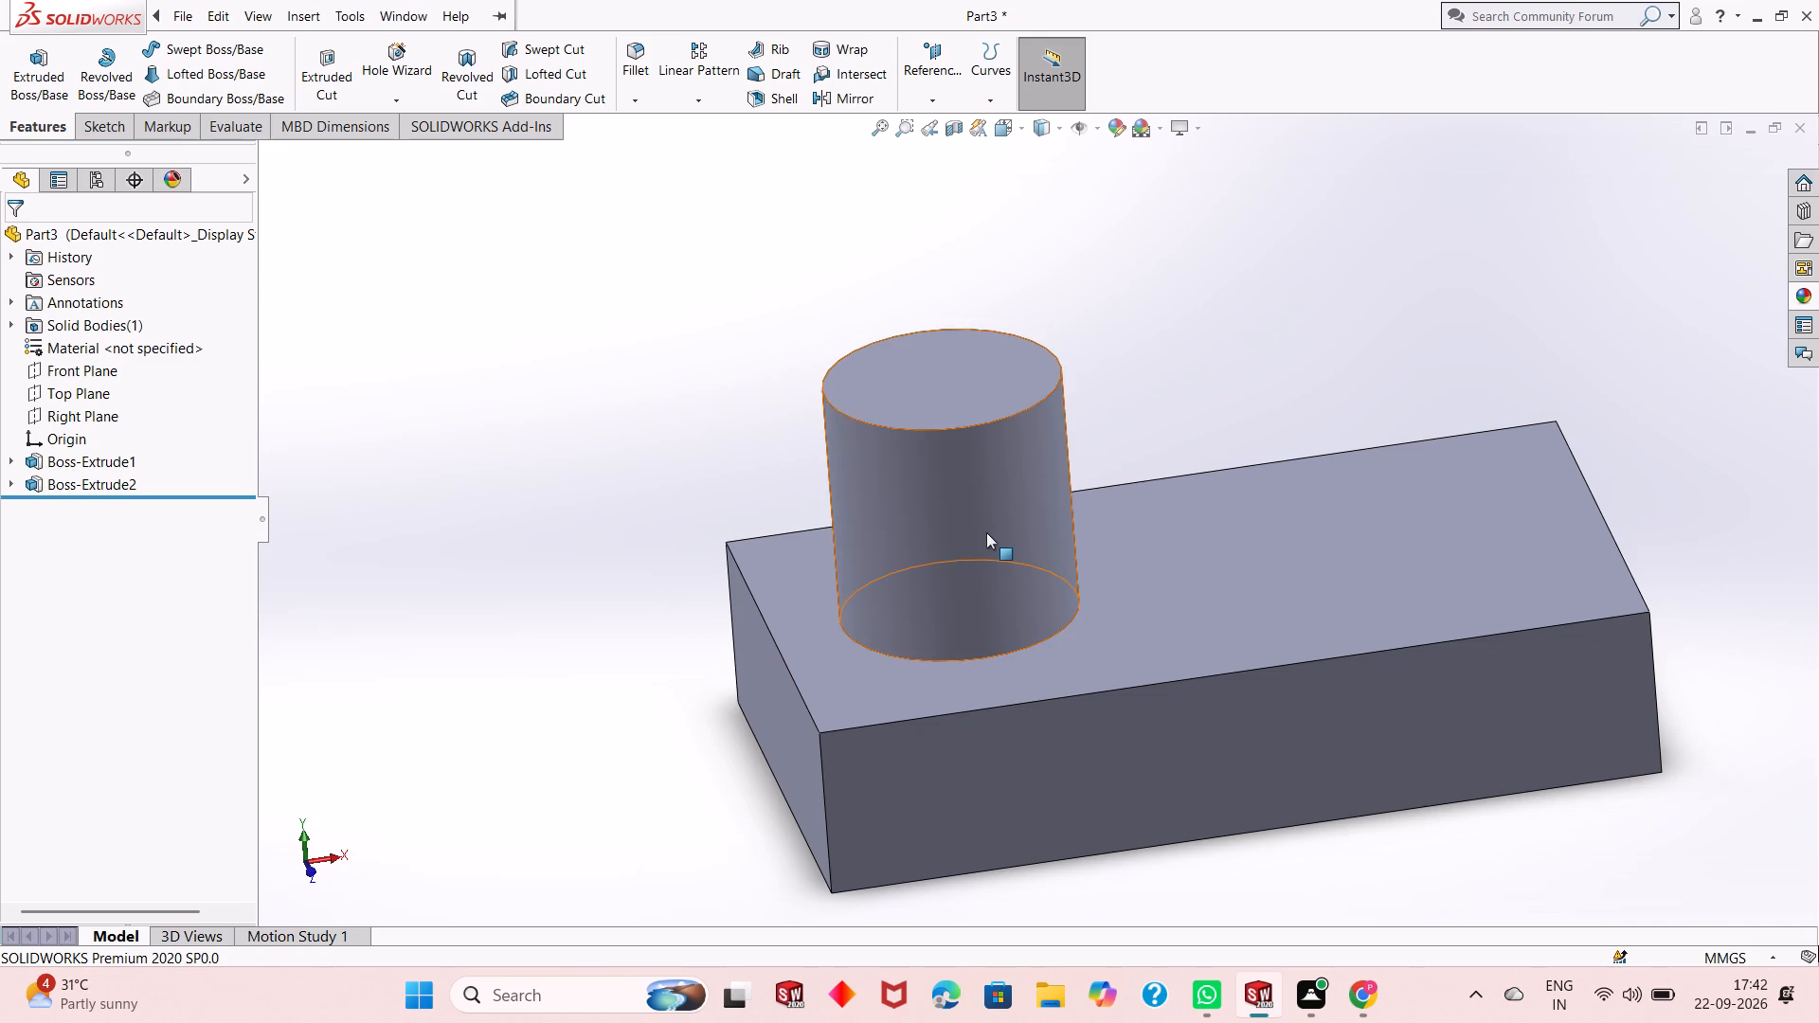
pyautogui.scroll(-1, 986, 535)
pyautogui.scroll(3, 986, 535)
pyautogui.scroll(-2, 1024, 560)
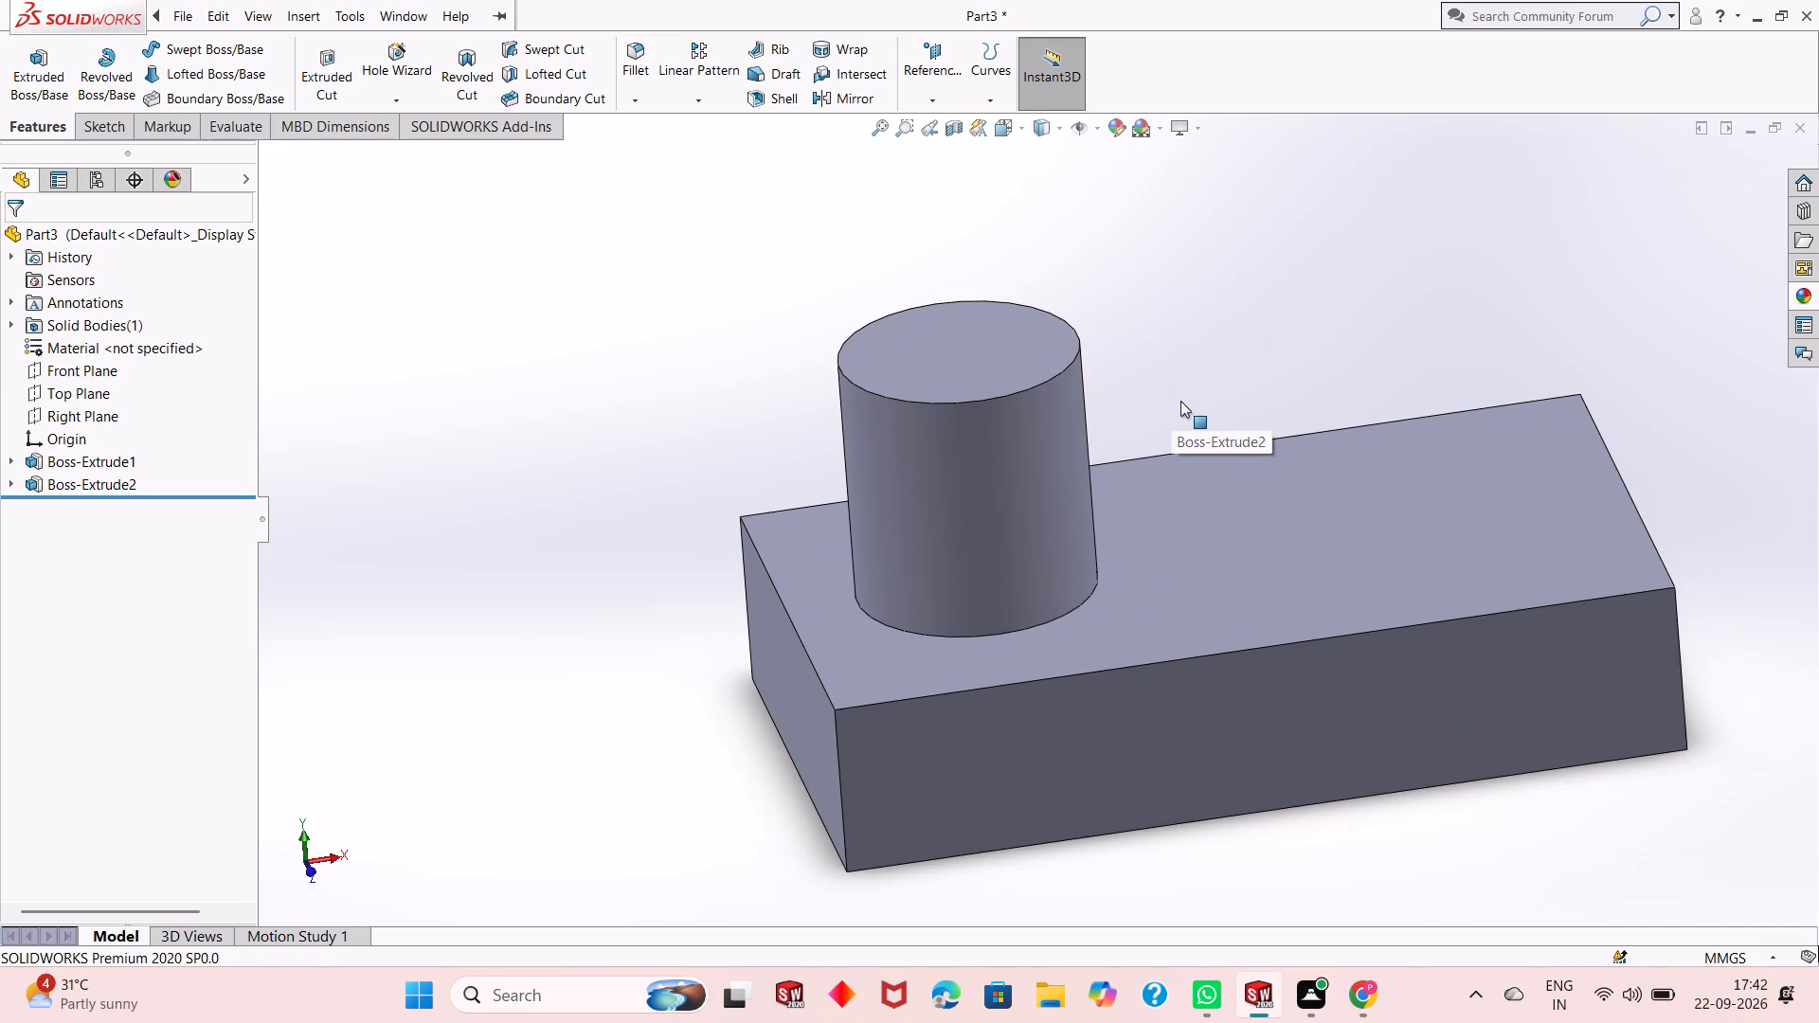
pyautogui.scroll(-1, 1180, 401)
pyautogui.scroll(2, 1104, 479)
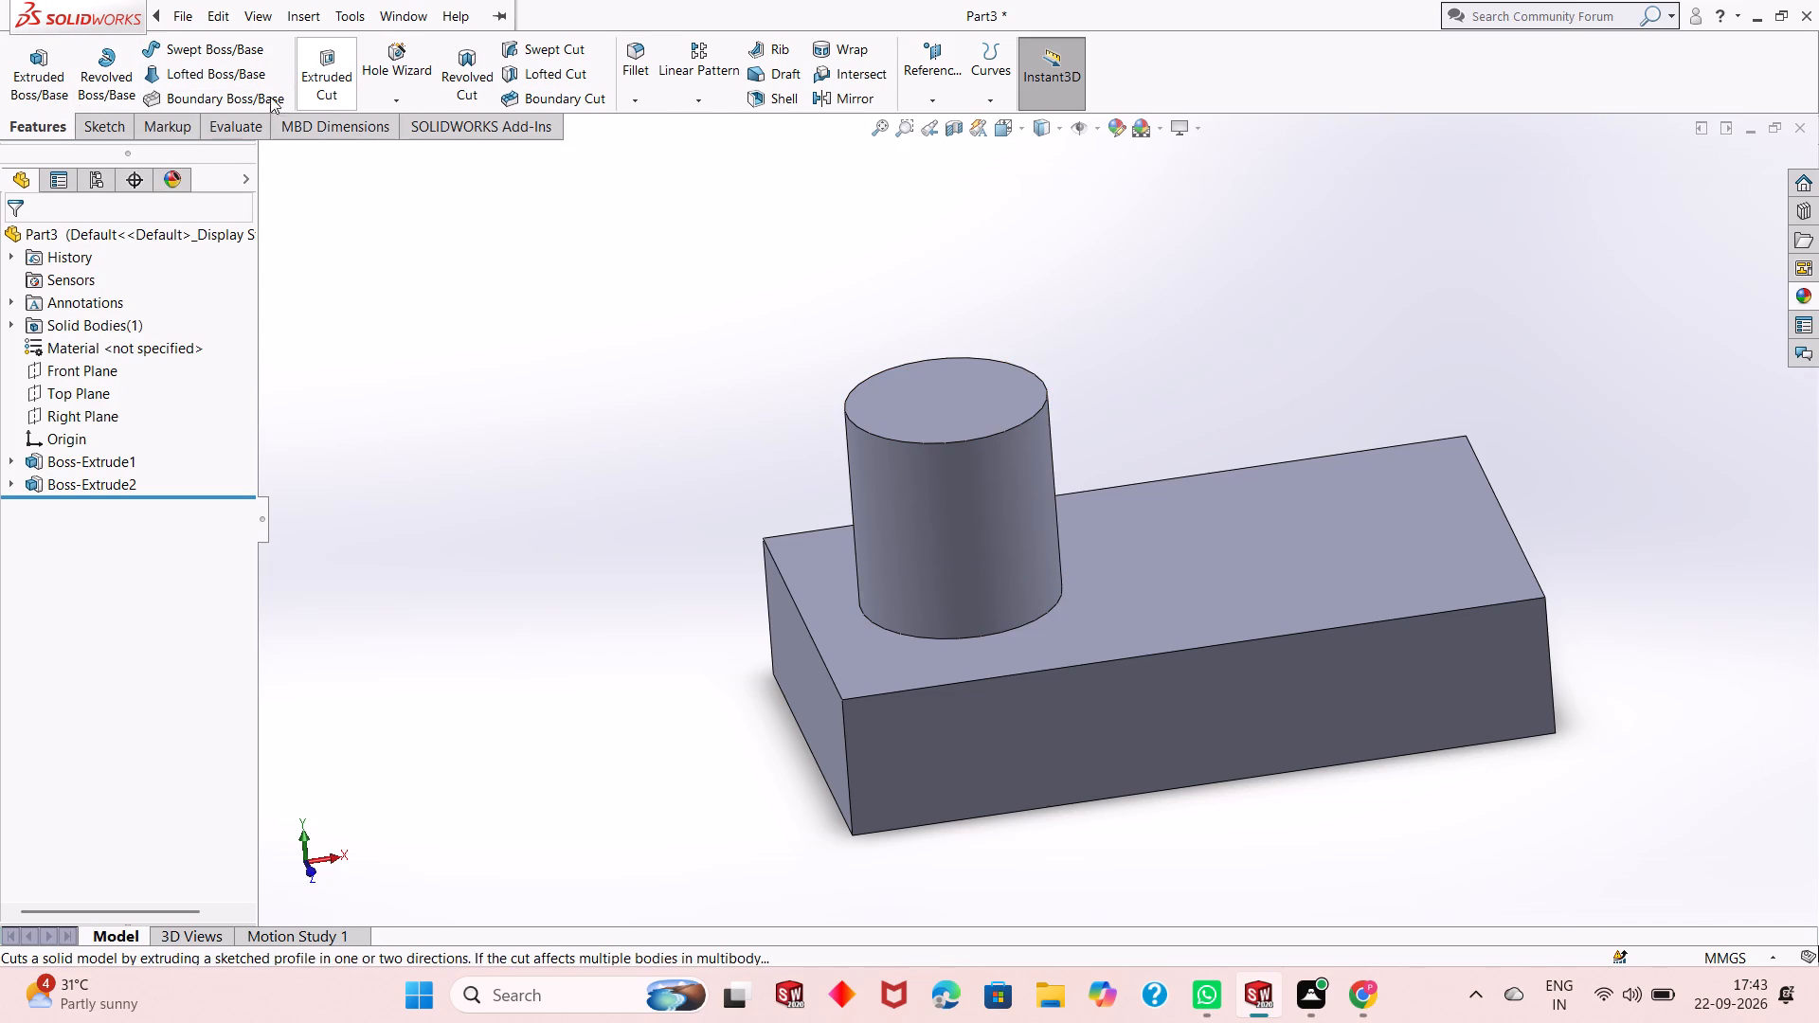
# Create a reference plane offset 0 mm from the Front Plane.
pyautogui.click(931, 102)
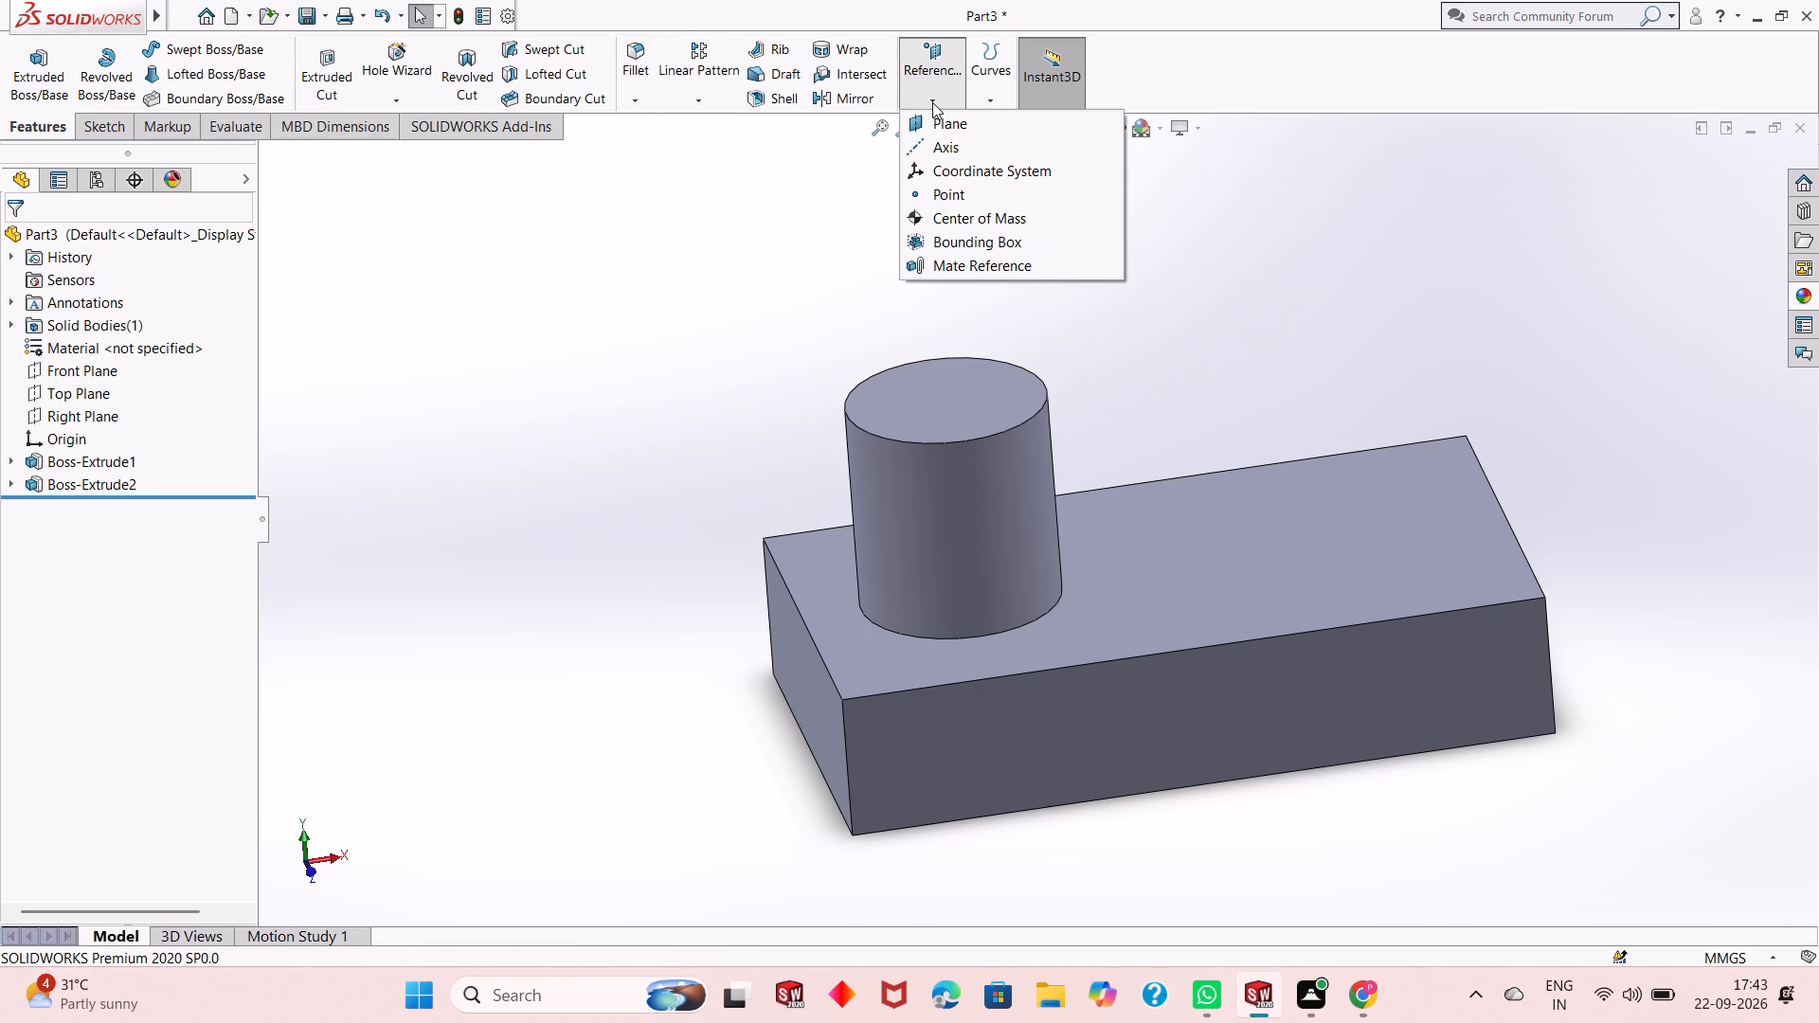
pyautogui.click(943, 131)
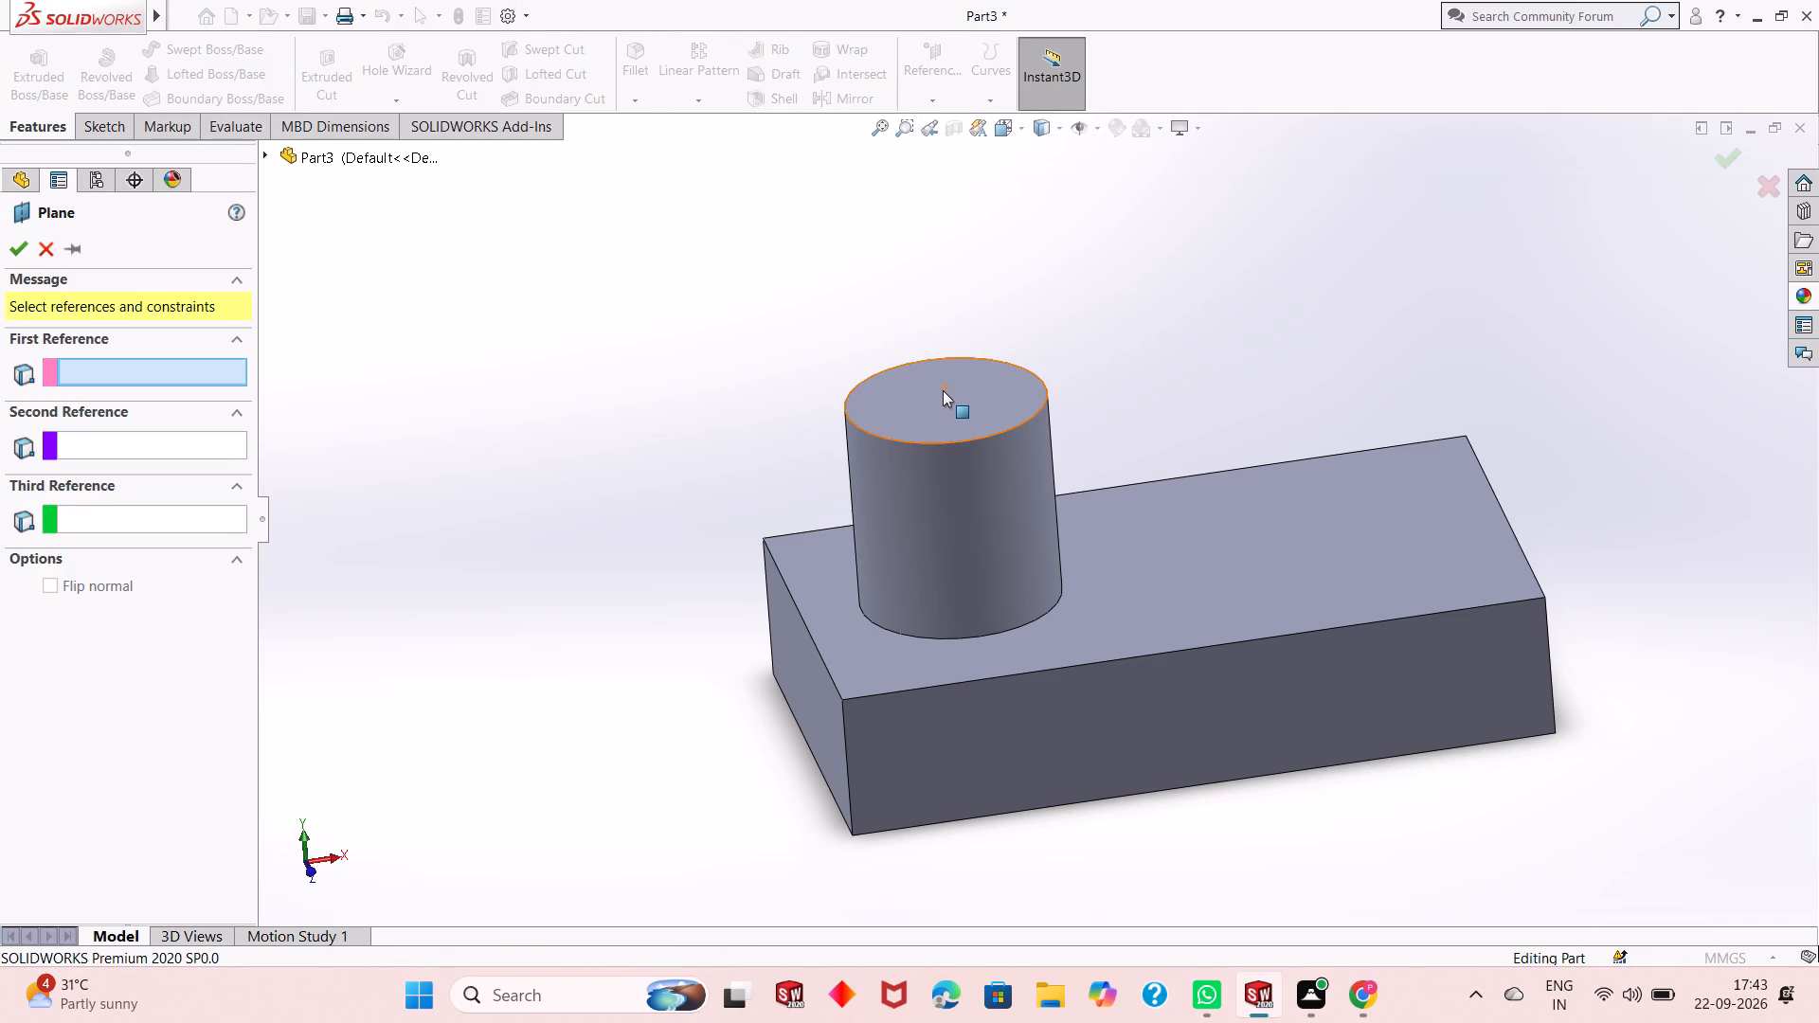
pyautogui.moveTo(943, 391); pyautogui.dragTo(953, 311, button='middle')
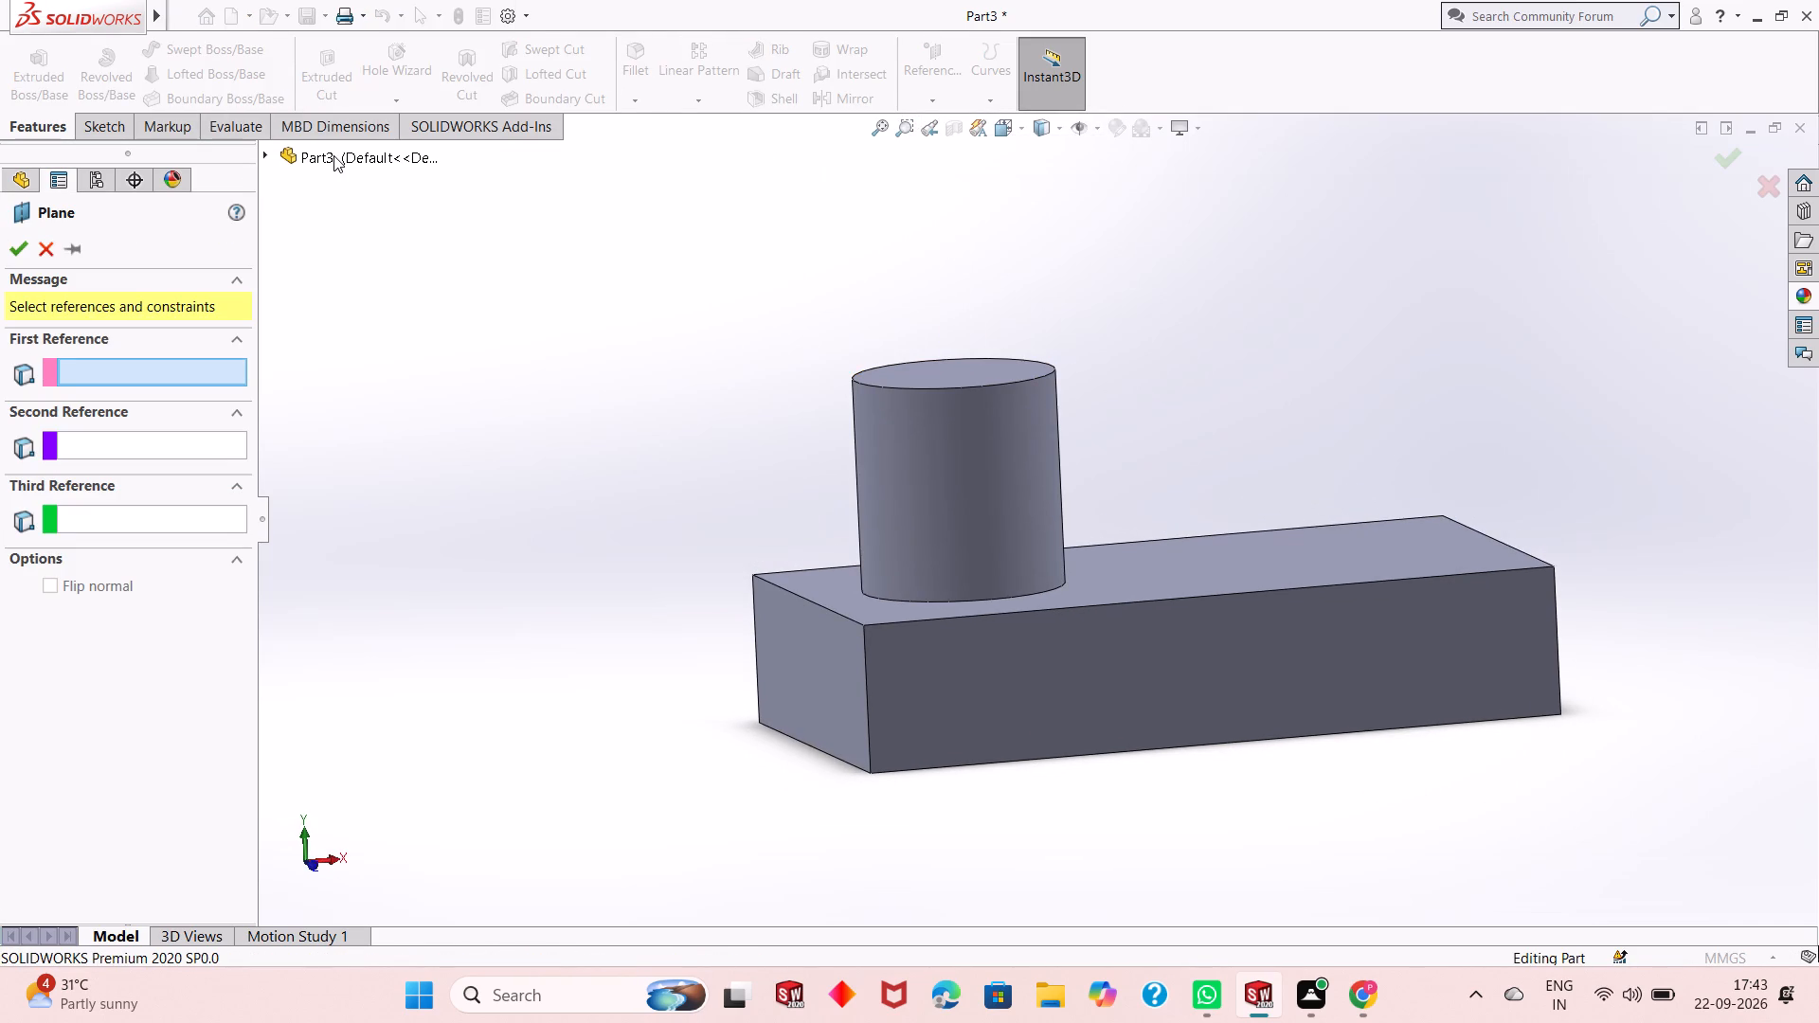
pyautogui.click(333, 155)
pyautogui.moveTo(341, 259); pyautogui.dragTo(346, 275)
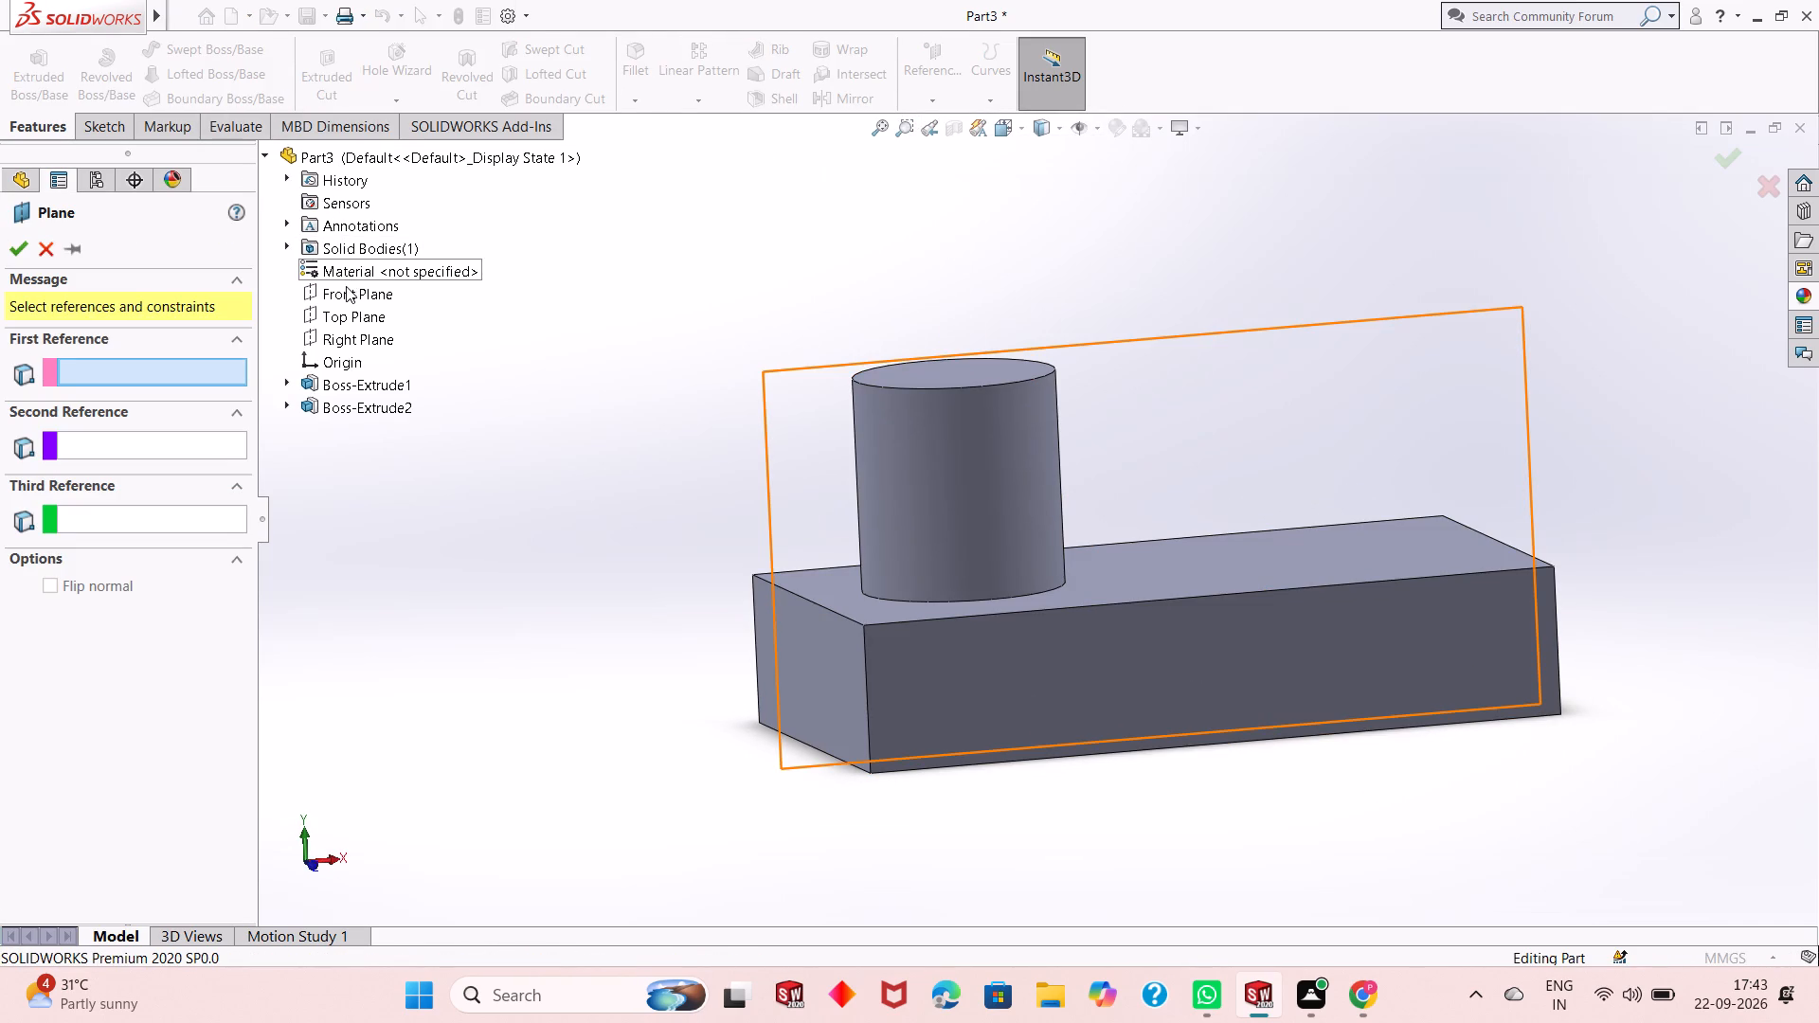
pyautogui.click(350, 298)
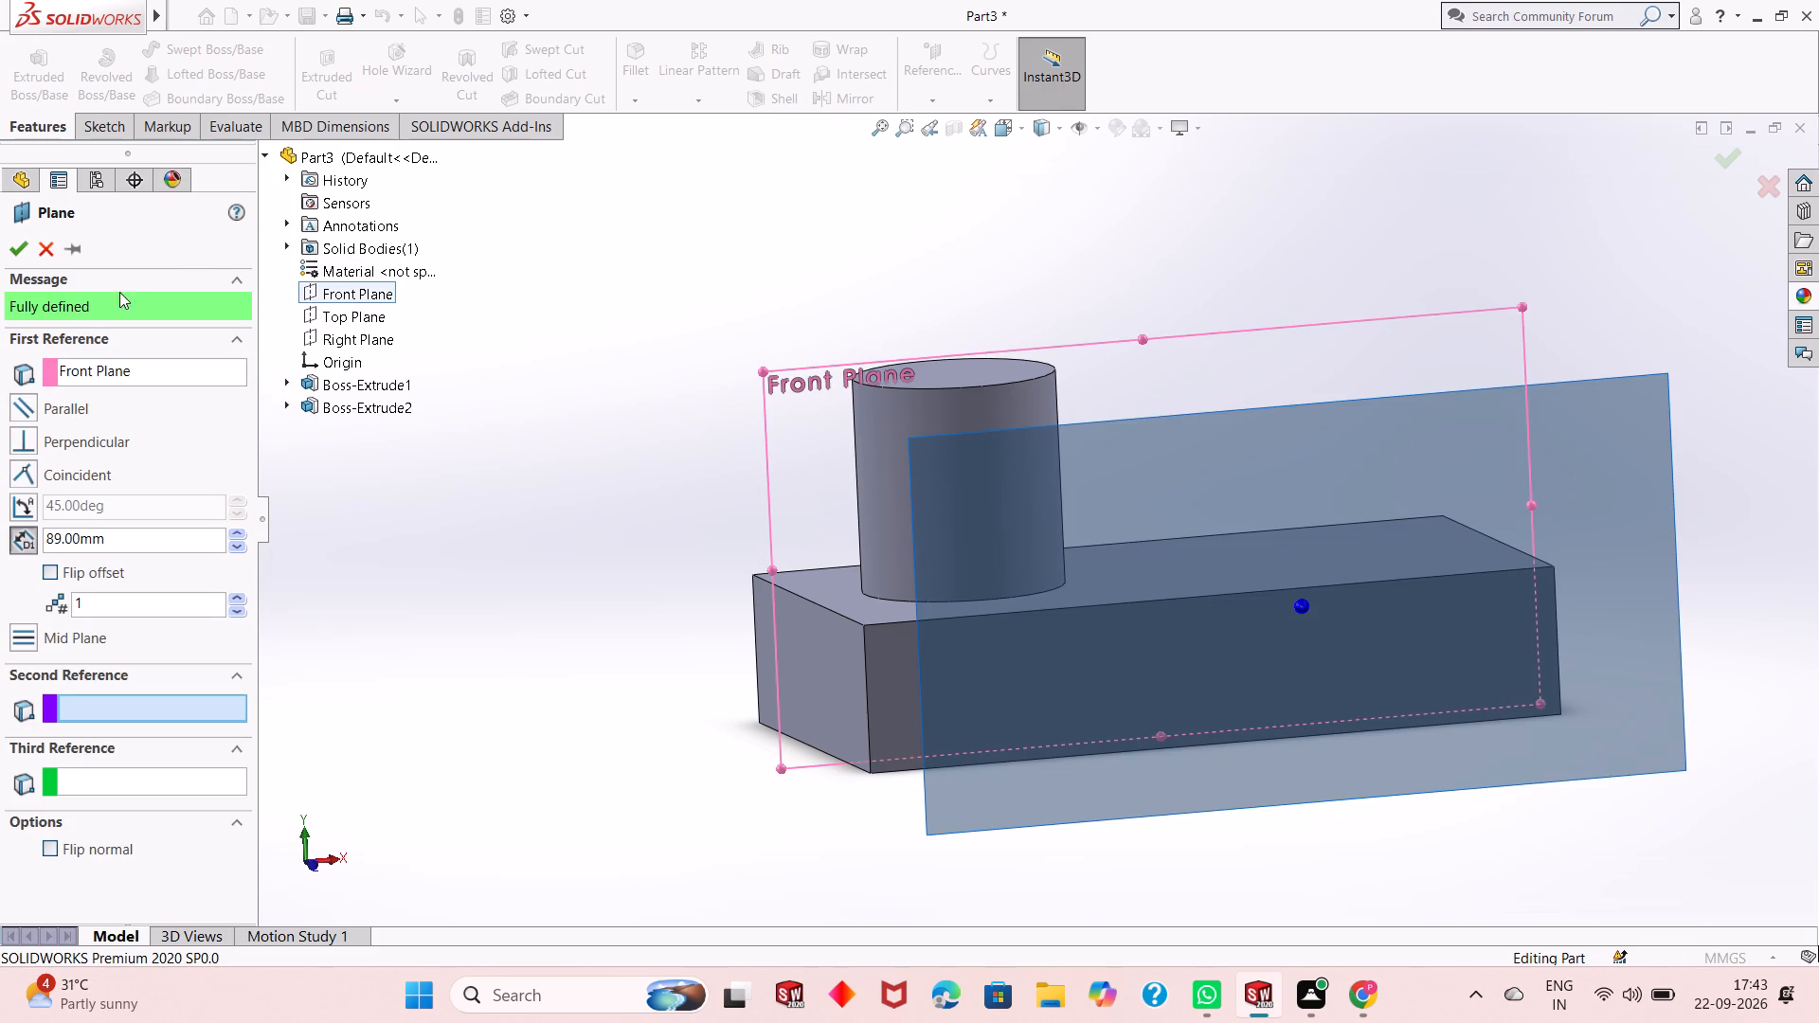
pyautogui.doubleClick(133, 540)
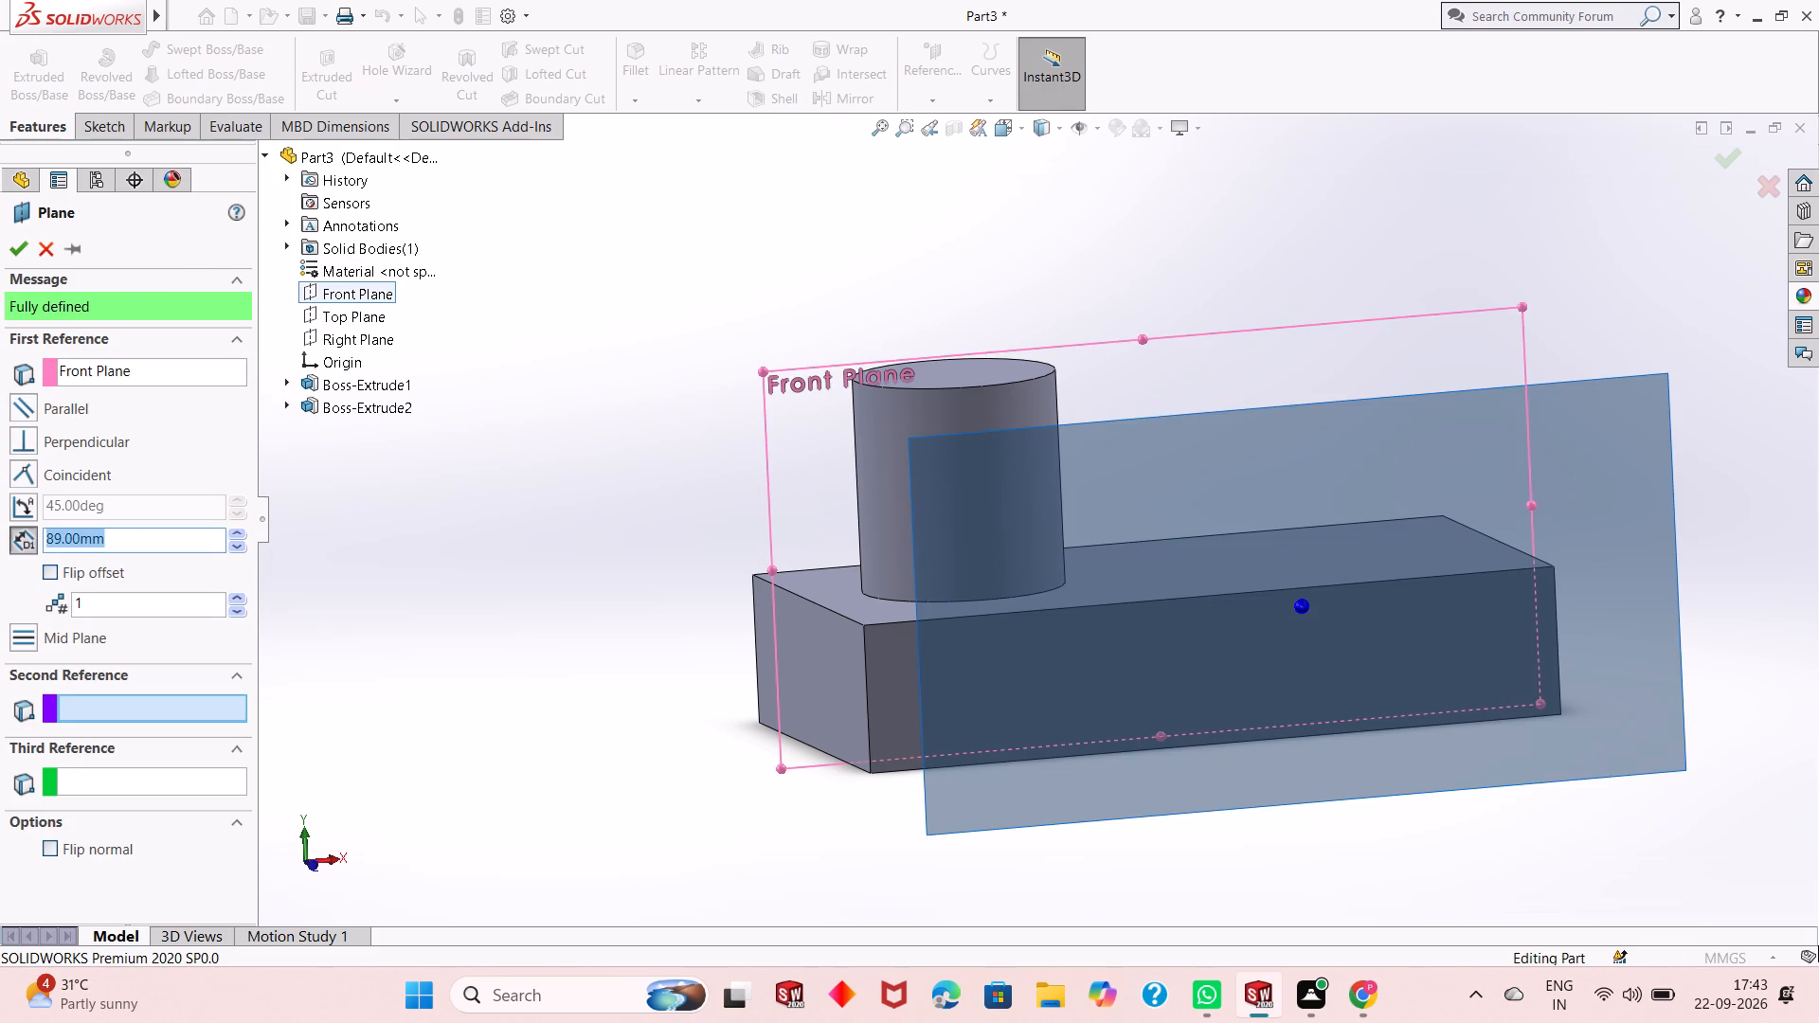
pyautogui.press('0')
pyautogui.press('Return')
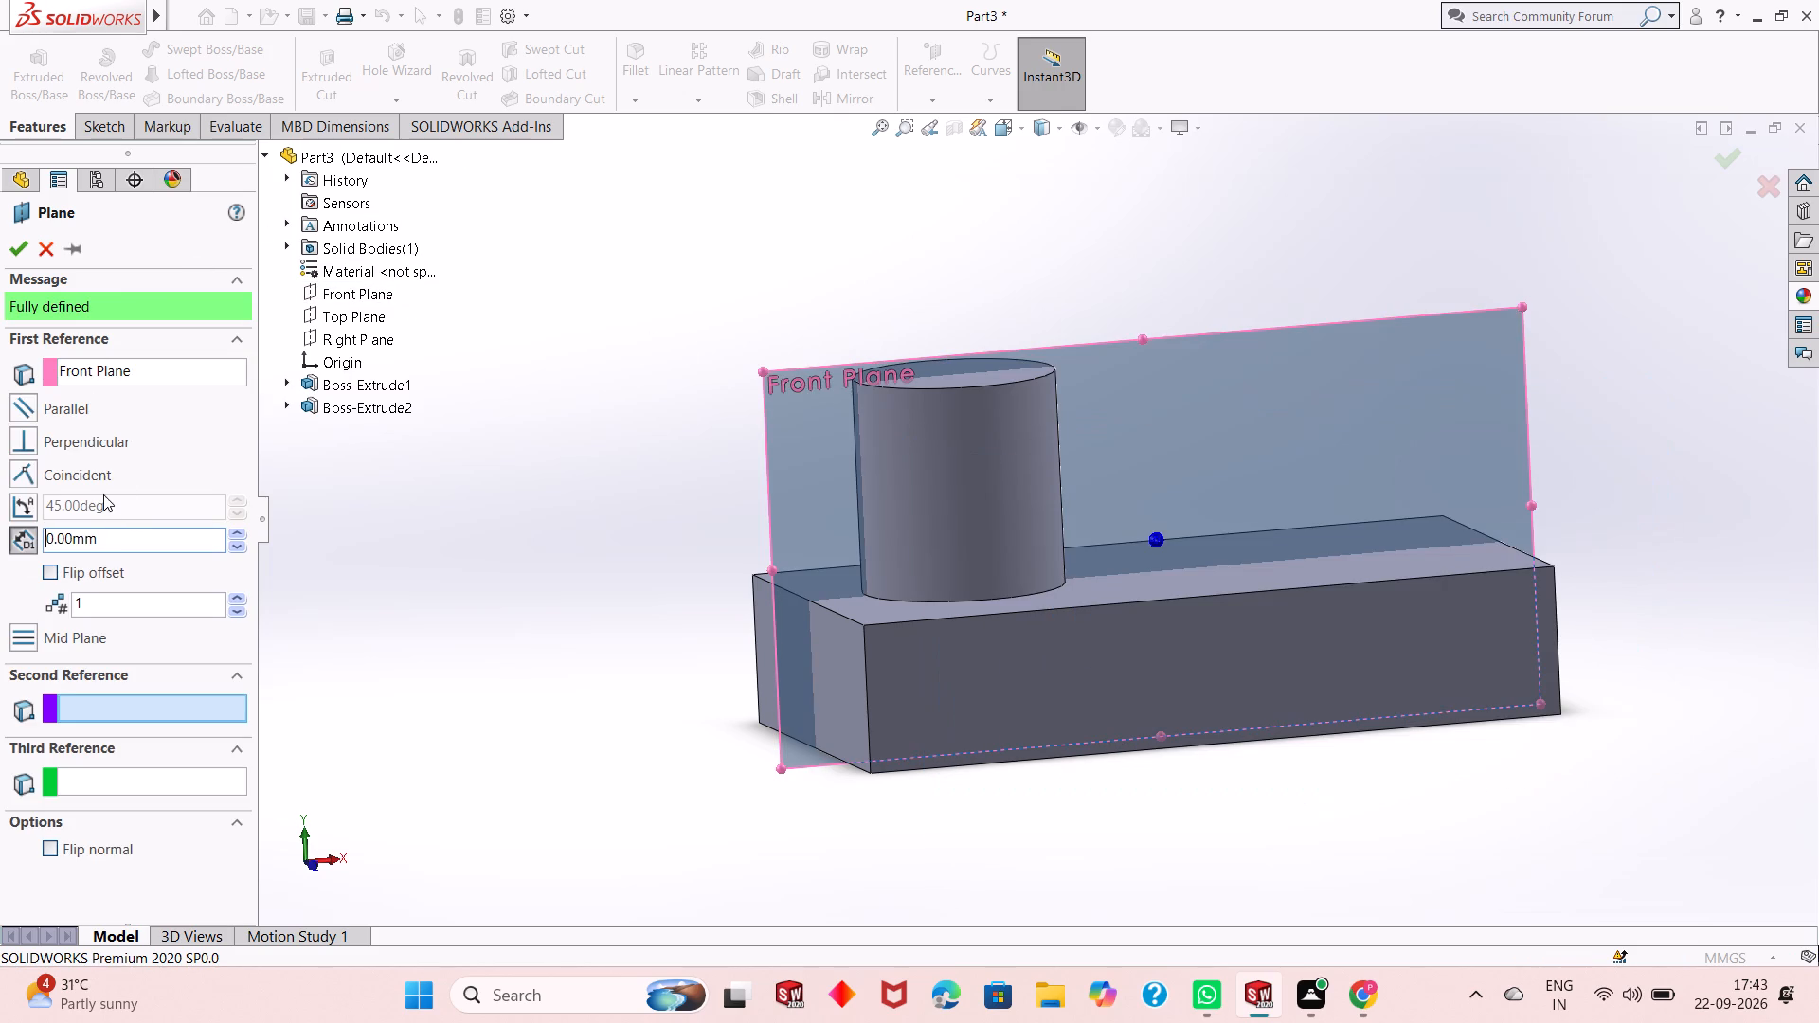
pyautogui.moveTo(683, 530); pyautogui.dragTo(715, 494, button='middle')
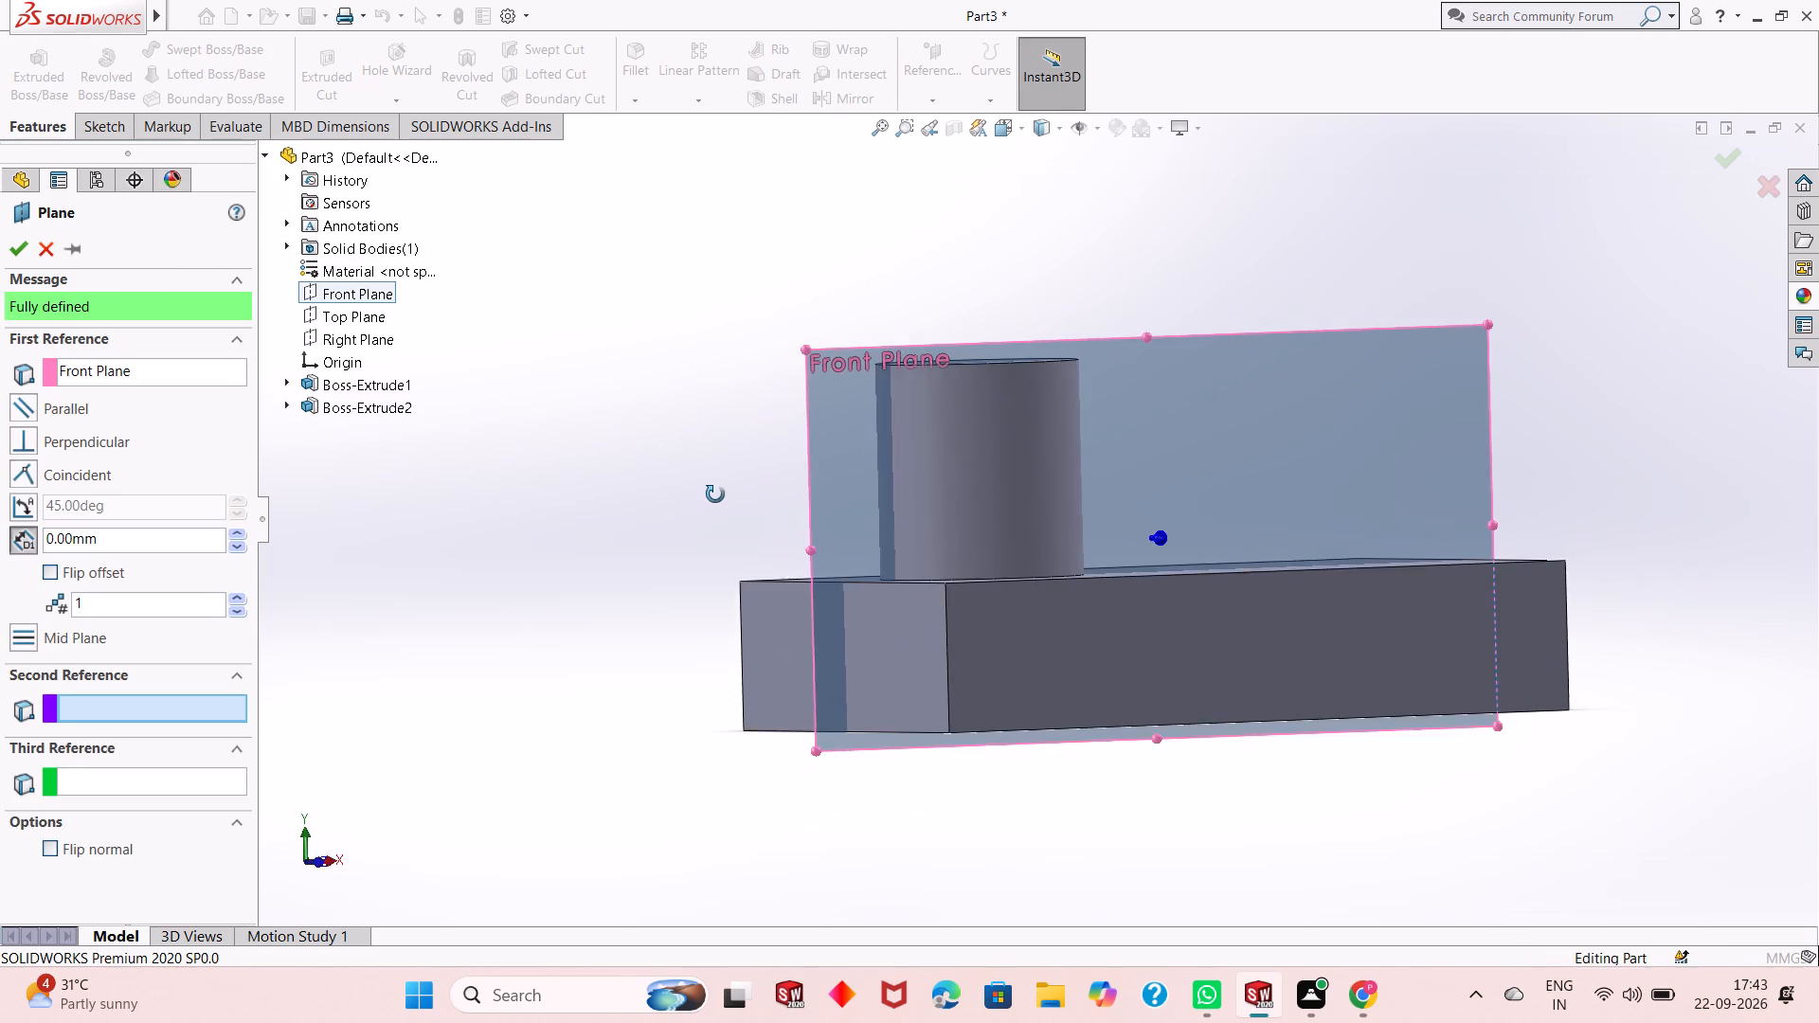
pyautogui.moveTo(715, 494); pyautogui.dragTo(734, 675, button='middle')
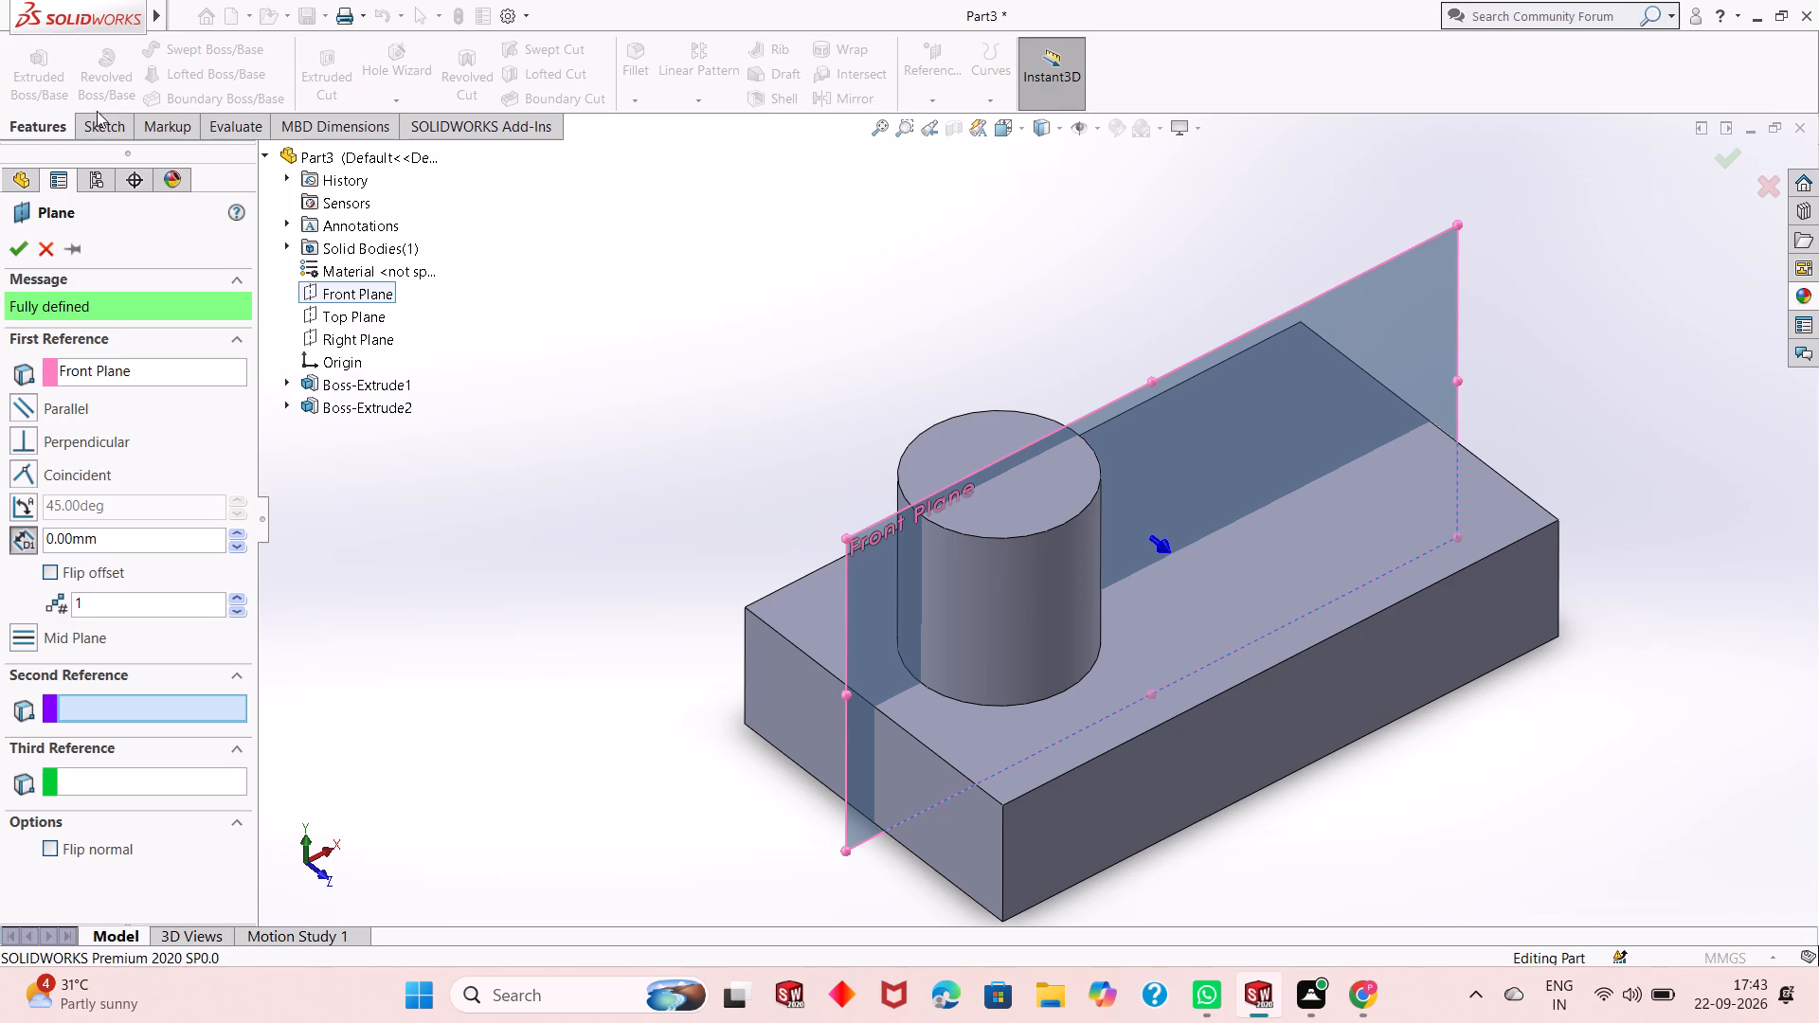
pyautogui.click(17, 245)
# Open a new sketch on the reference plane that lies on the Front Plane.
pyautogui.moveTo(400, 544); pyautogui.dragTo(395, 474, button='middle')
pyautogui.moveTo(628, 686); pyautogui.dragTo(543, 625, button='middle')
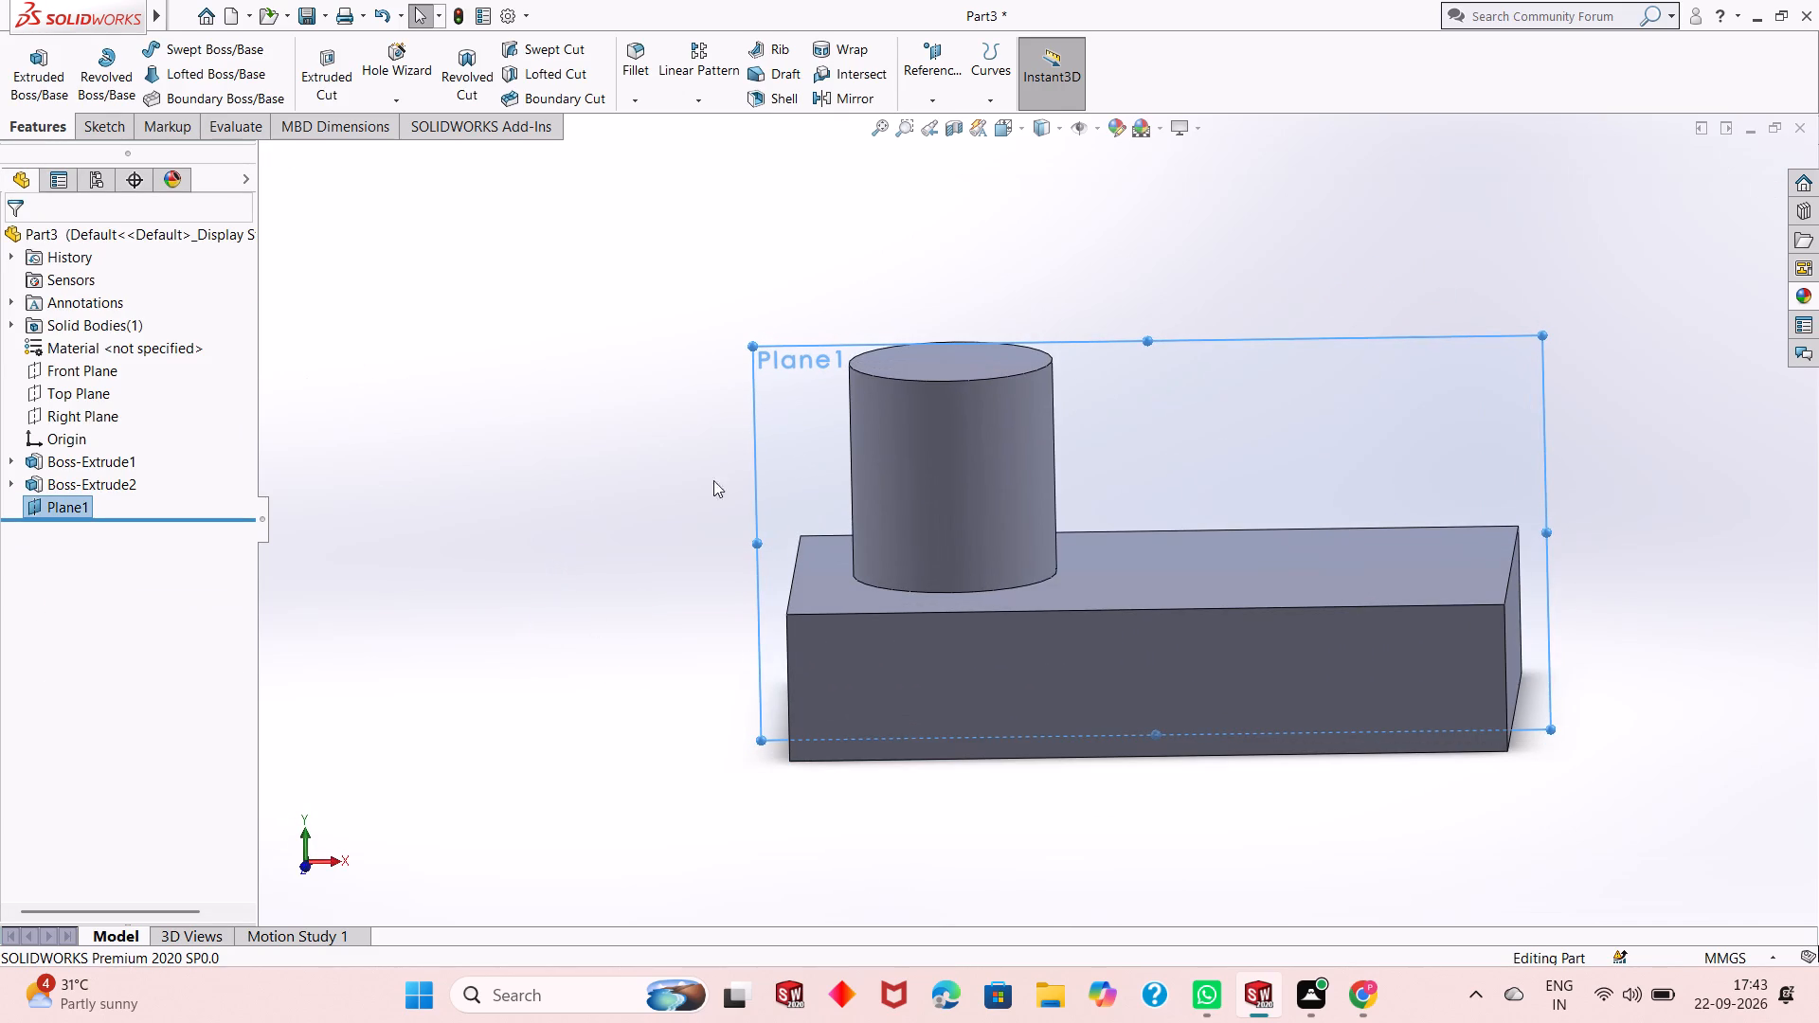
pyautogui.click(789, 398)
pyautogui.click(864, 344)
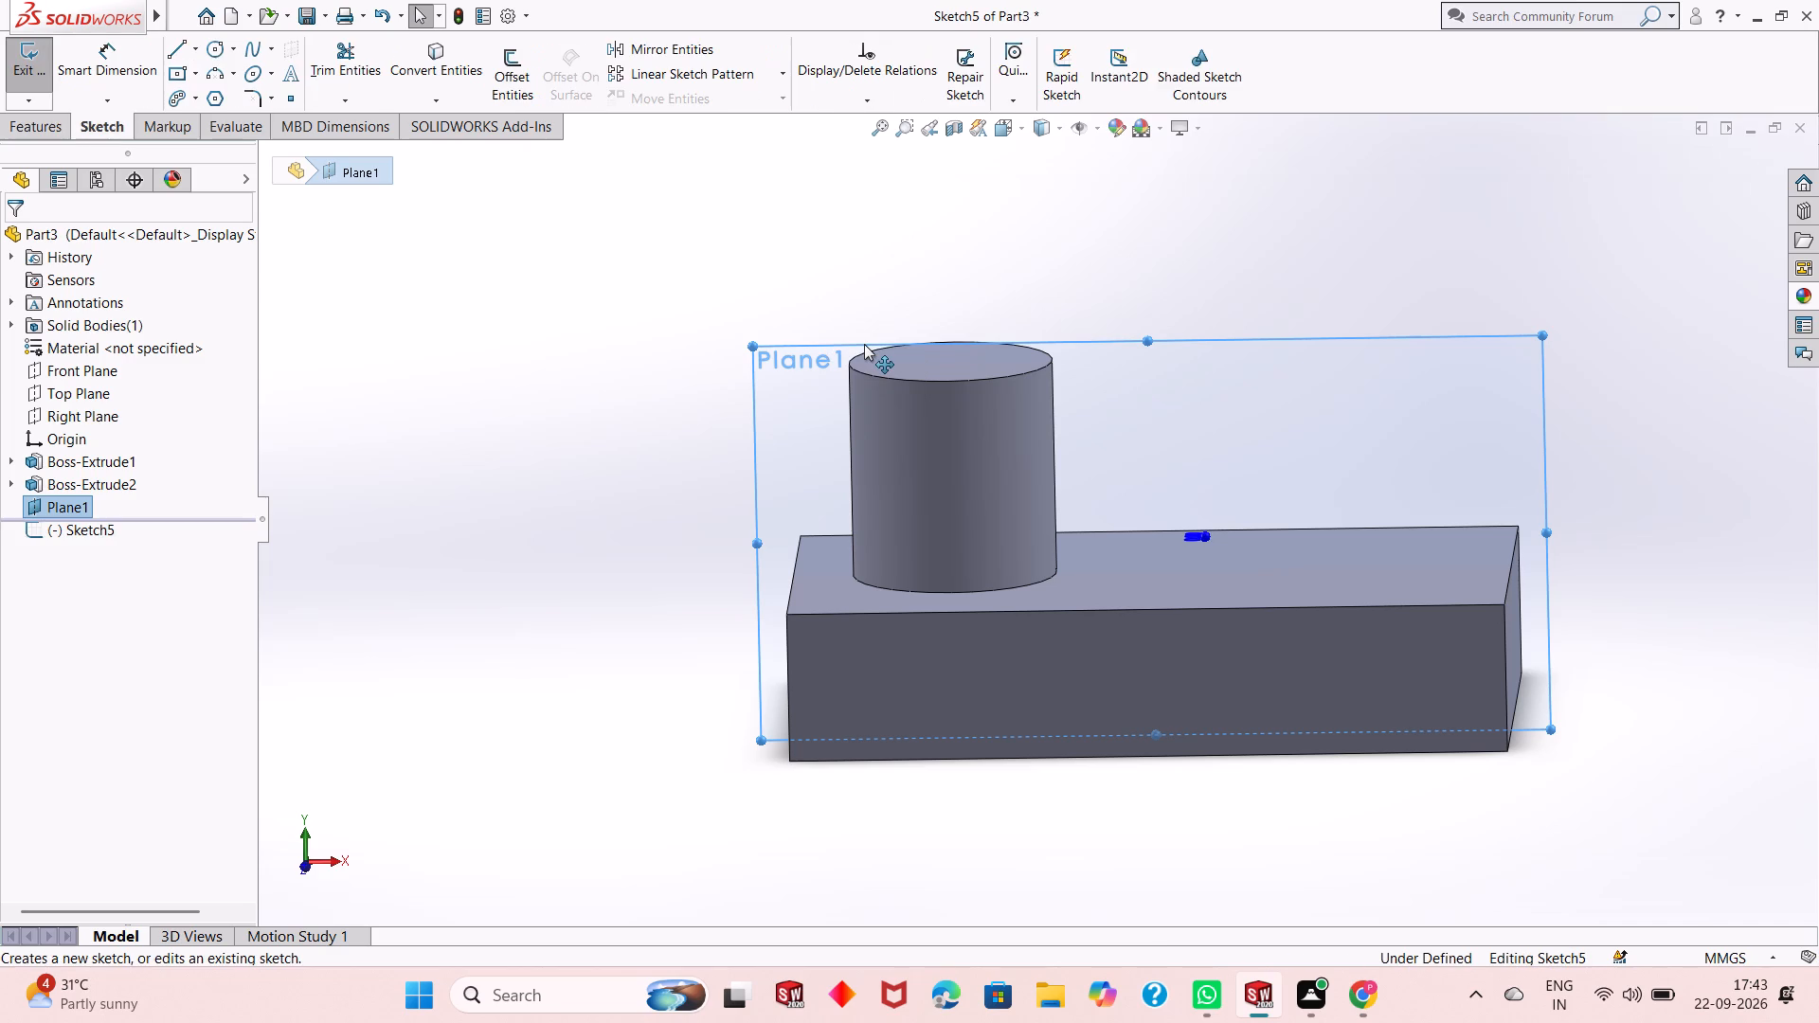
pyautogui.hotkey('ctrl', '8')
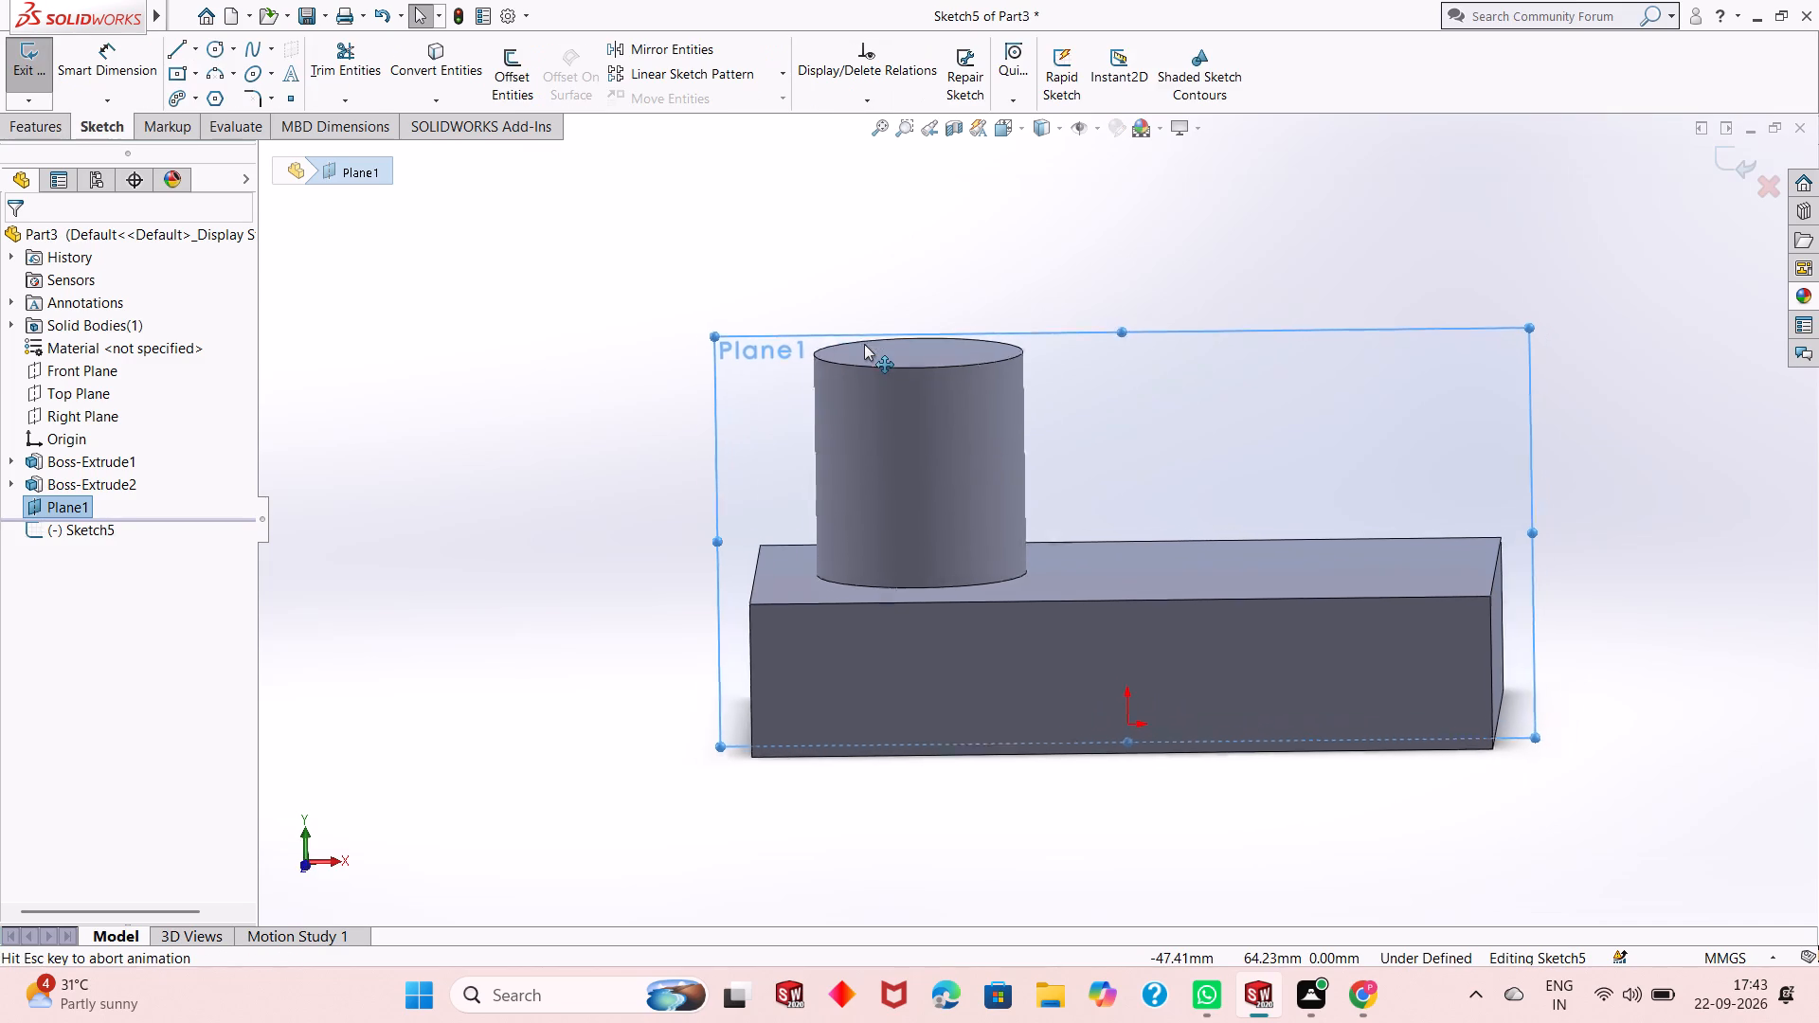
pyautogui.press('Escape')
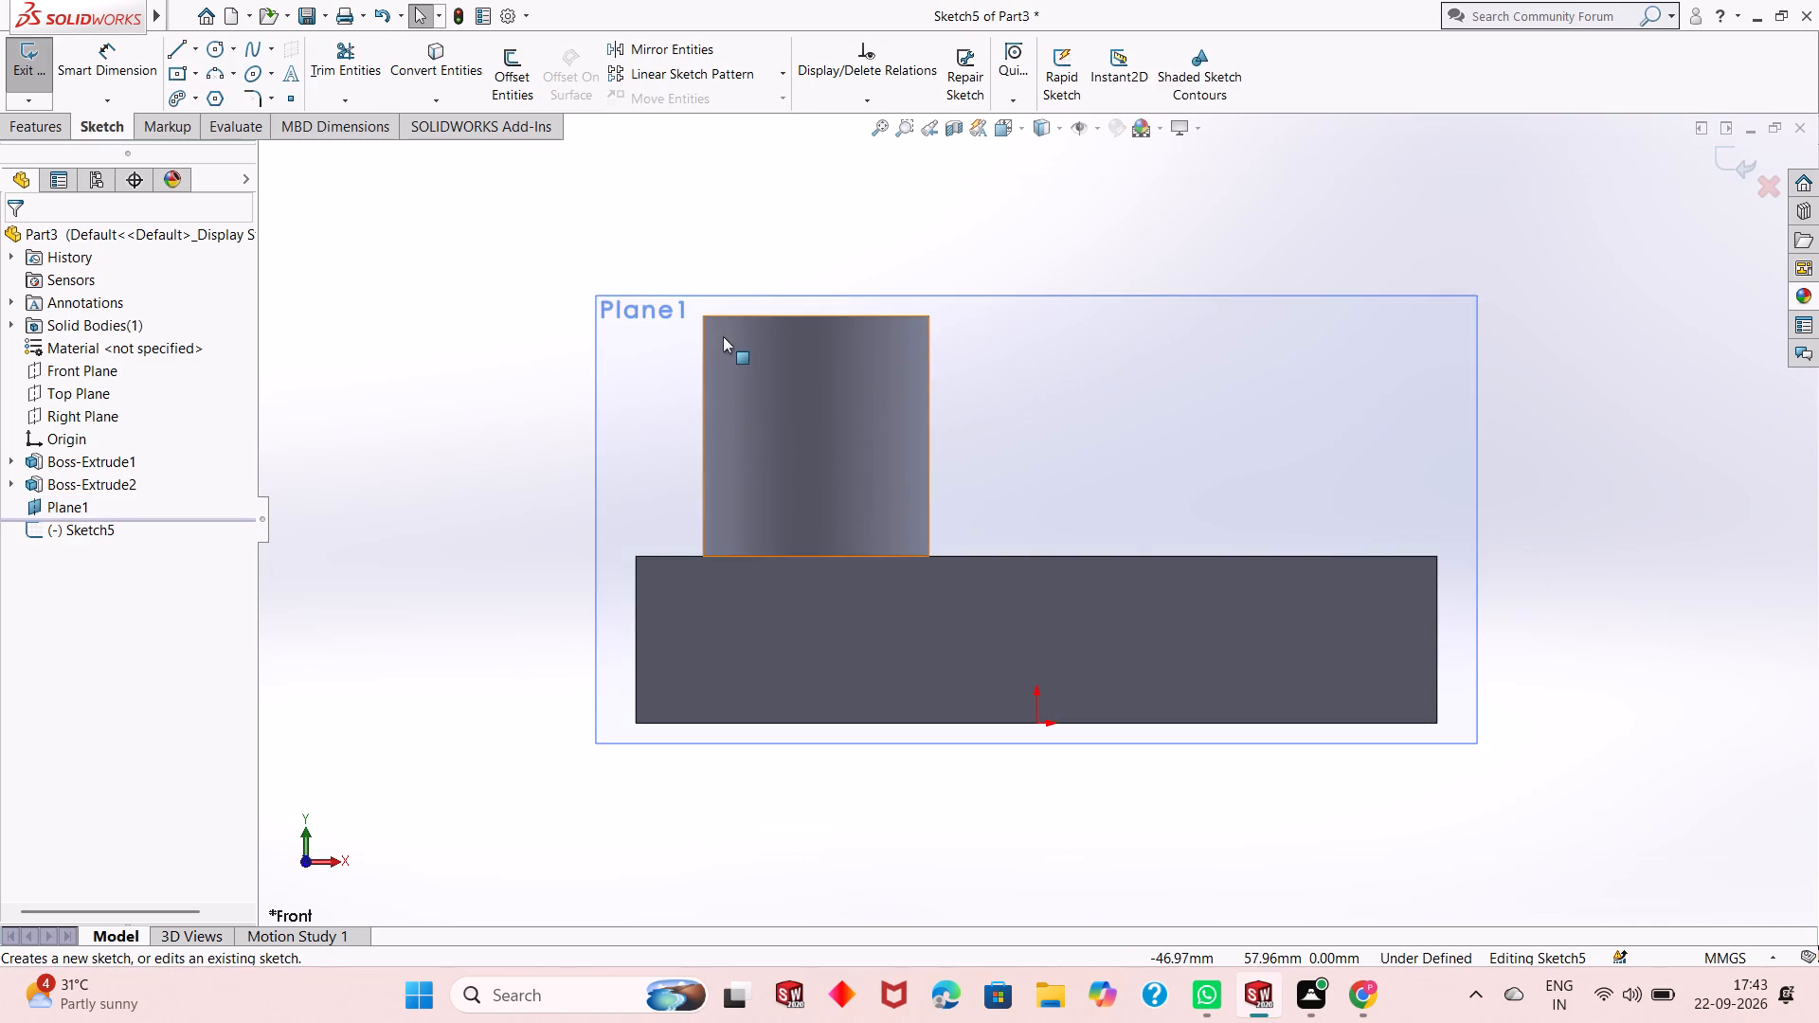
# Sketch a circle about 20.5 mm in diameter beside the boss's upper end, on its outer side near the block's short end.
pyautogui.scroll(2, 723, 336)
pyautogui.scroll(2, 728, 435)
pyautogui.scroll(-2, 856, 474)
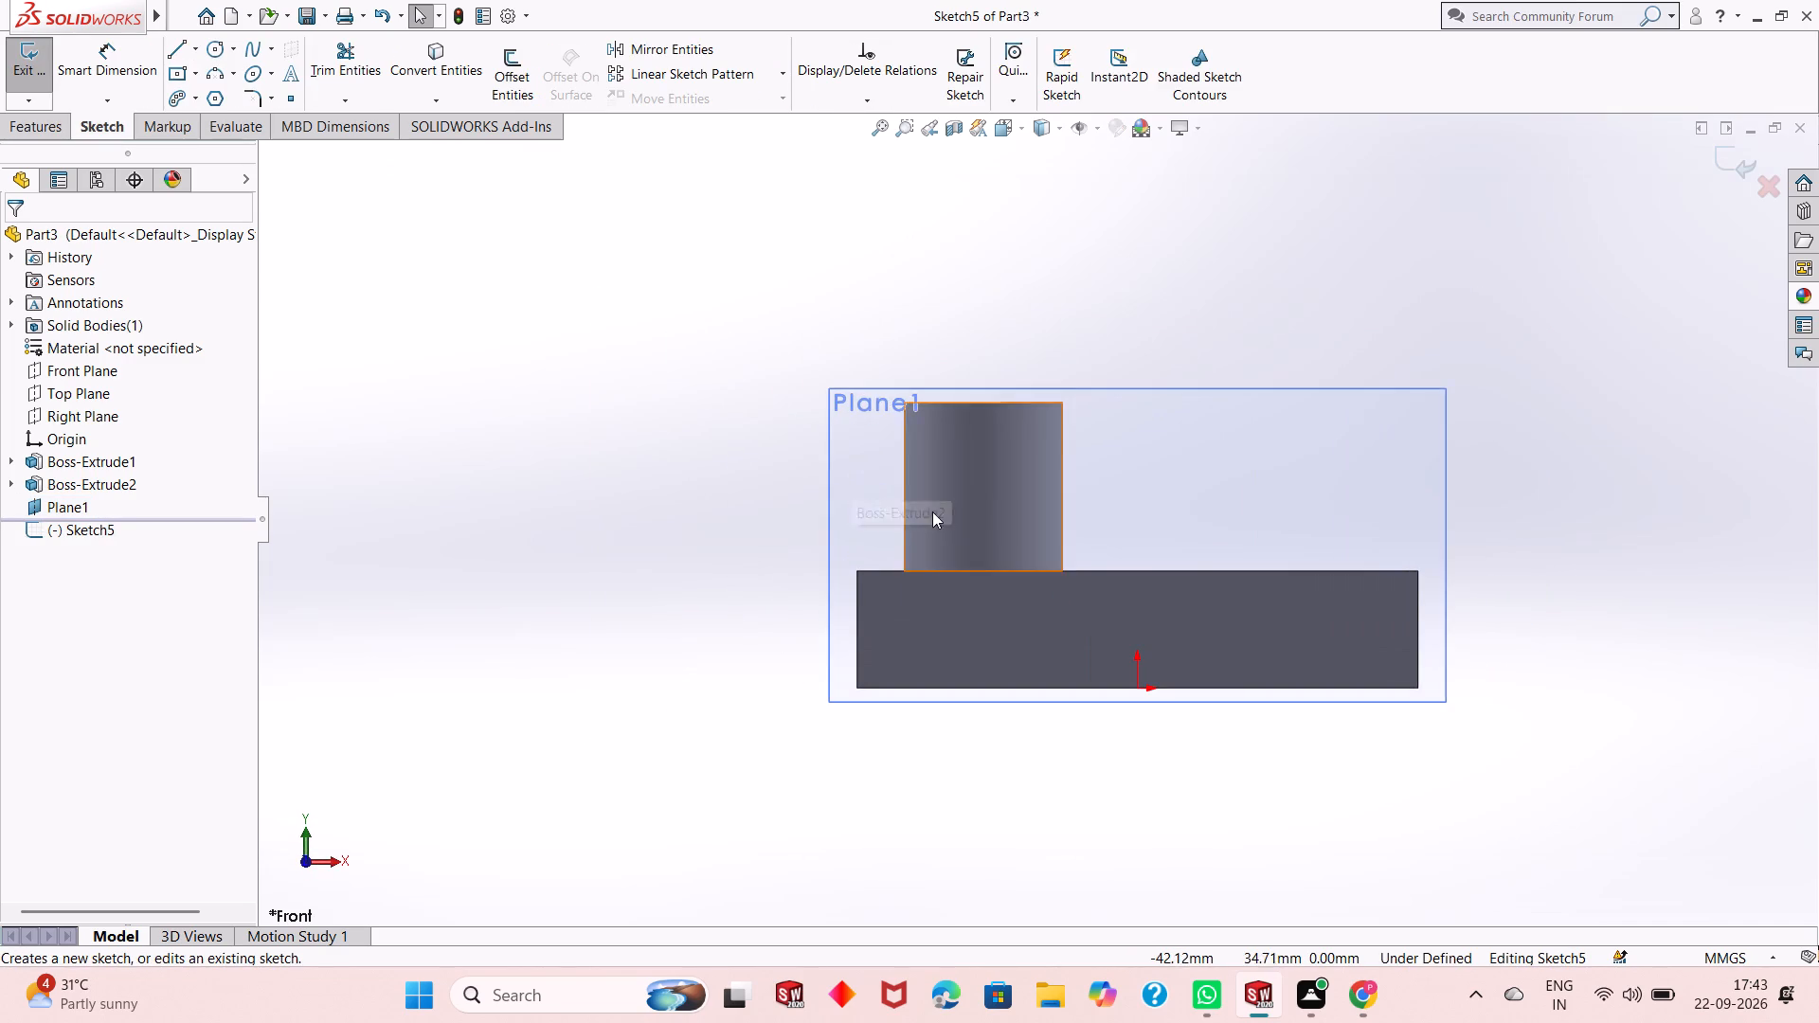
pyautogui.scroll(1, 930, 510)
pyautogui.scroll(-2, 982, 492)
pyautogui.scroll(1, 966, 487)
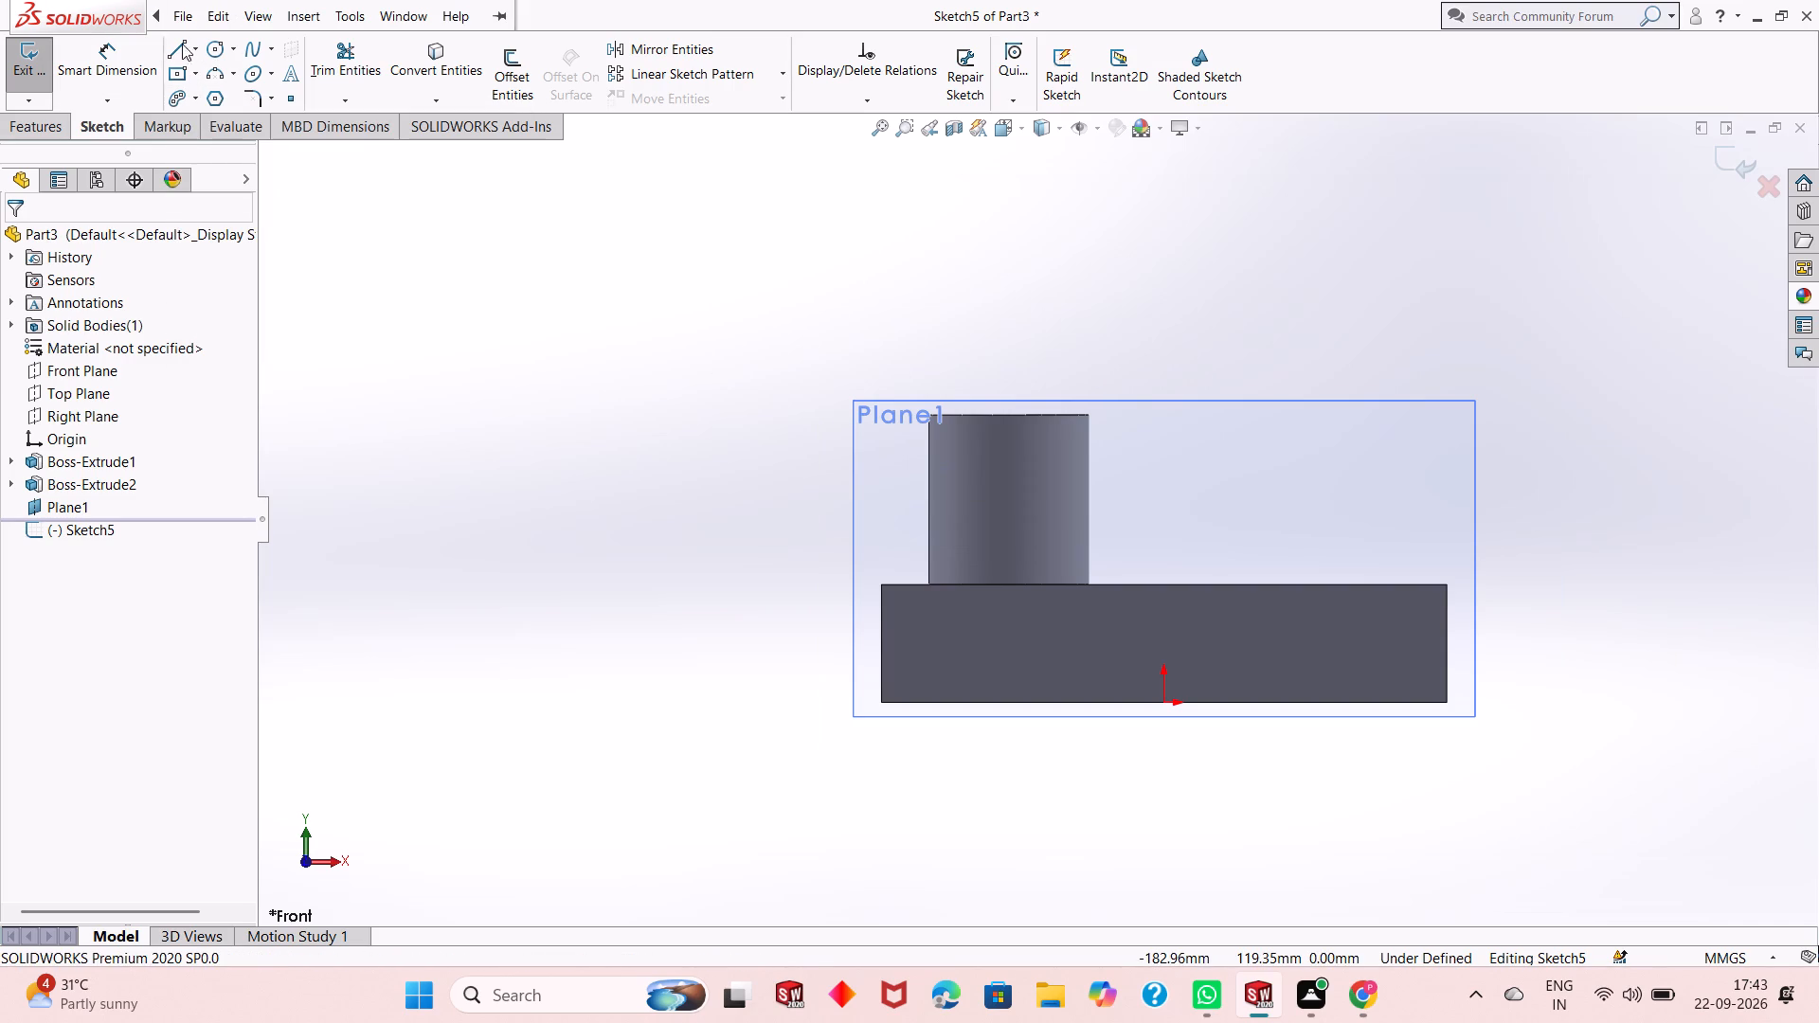
pyautogui.click(219, 51)
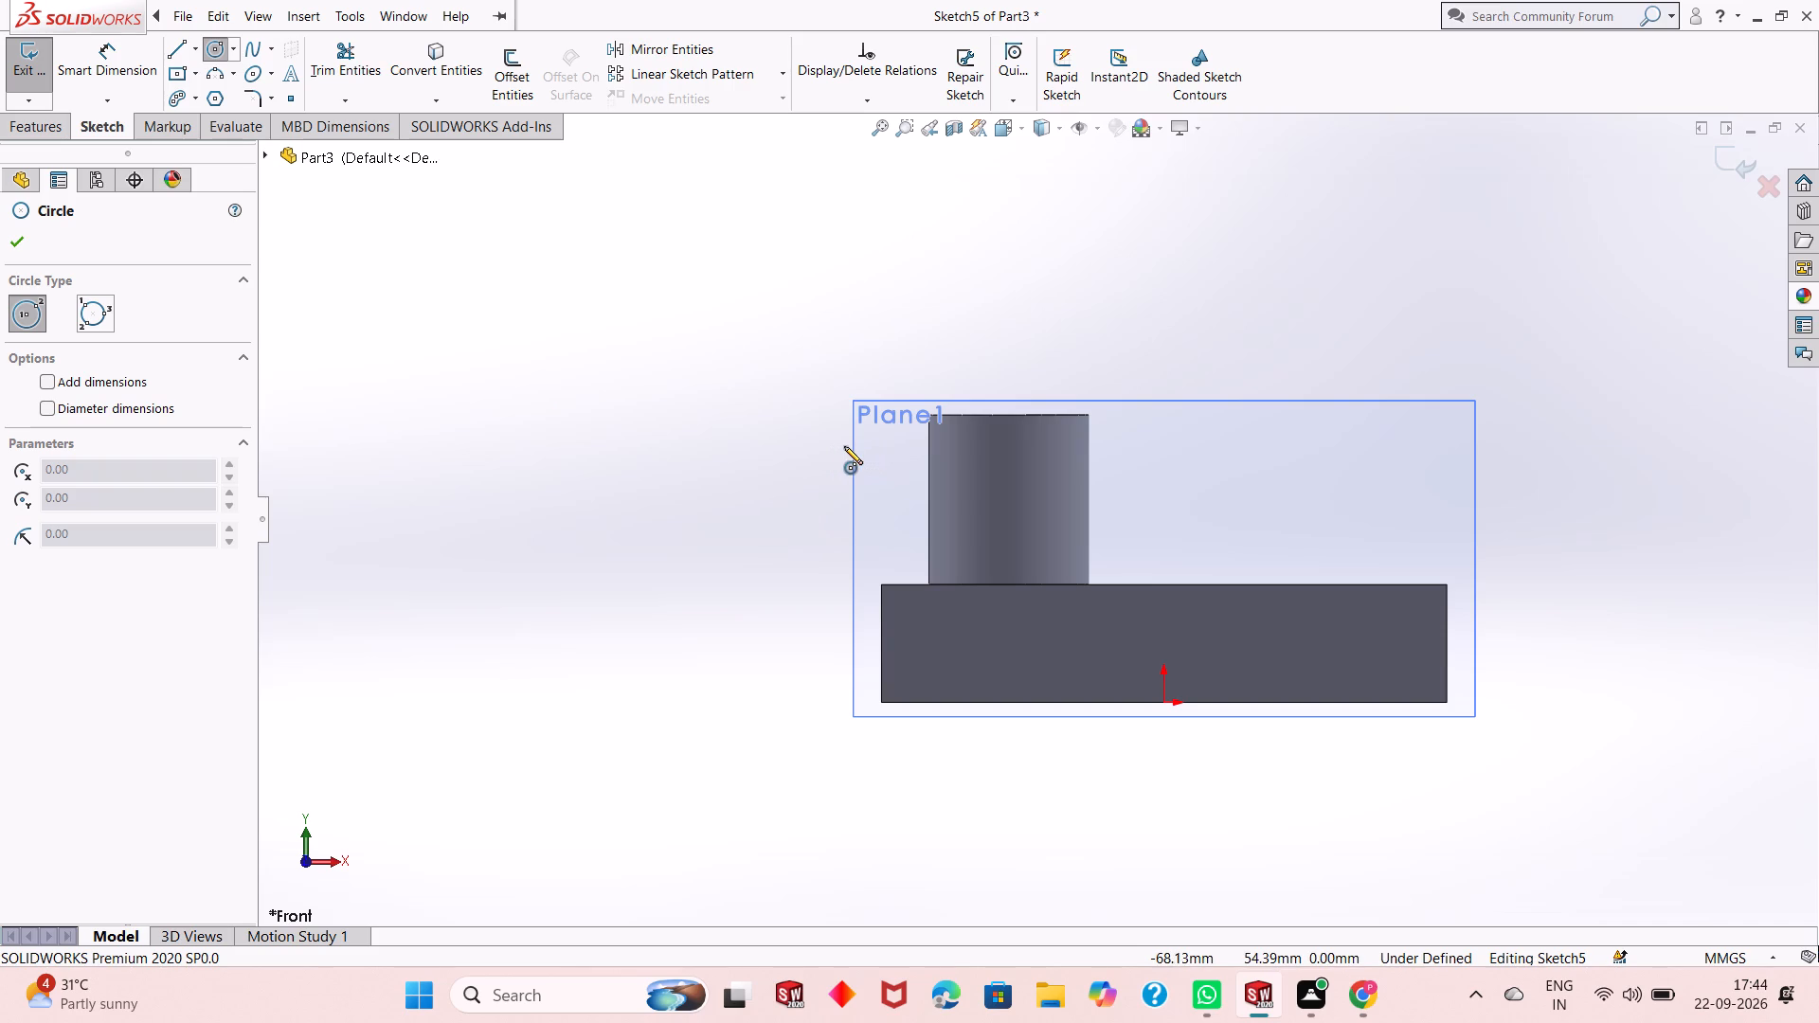
pyautogui.click(847, 448)
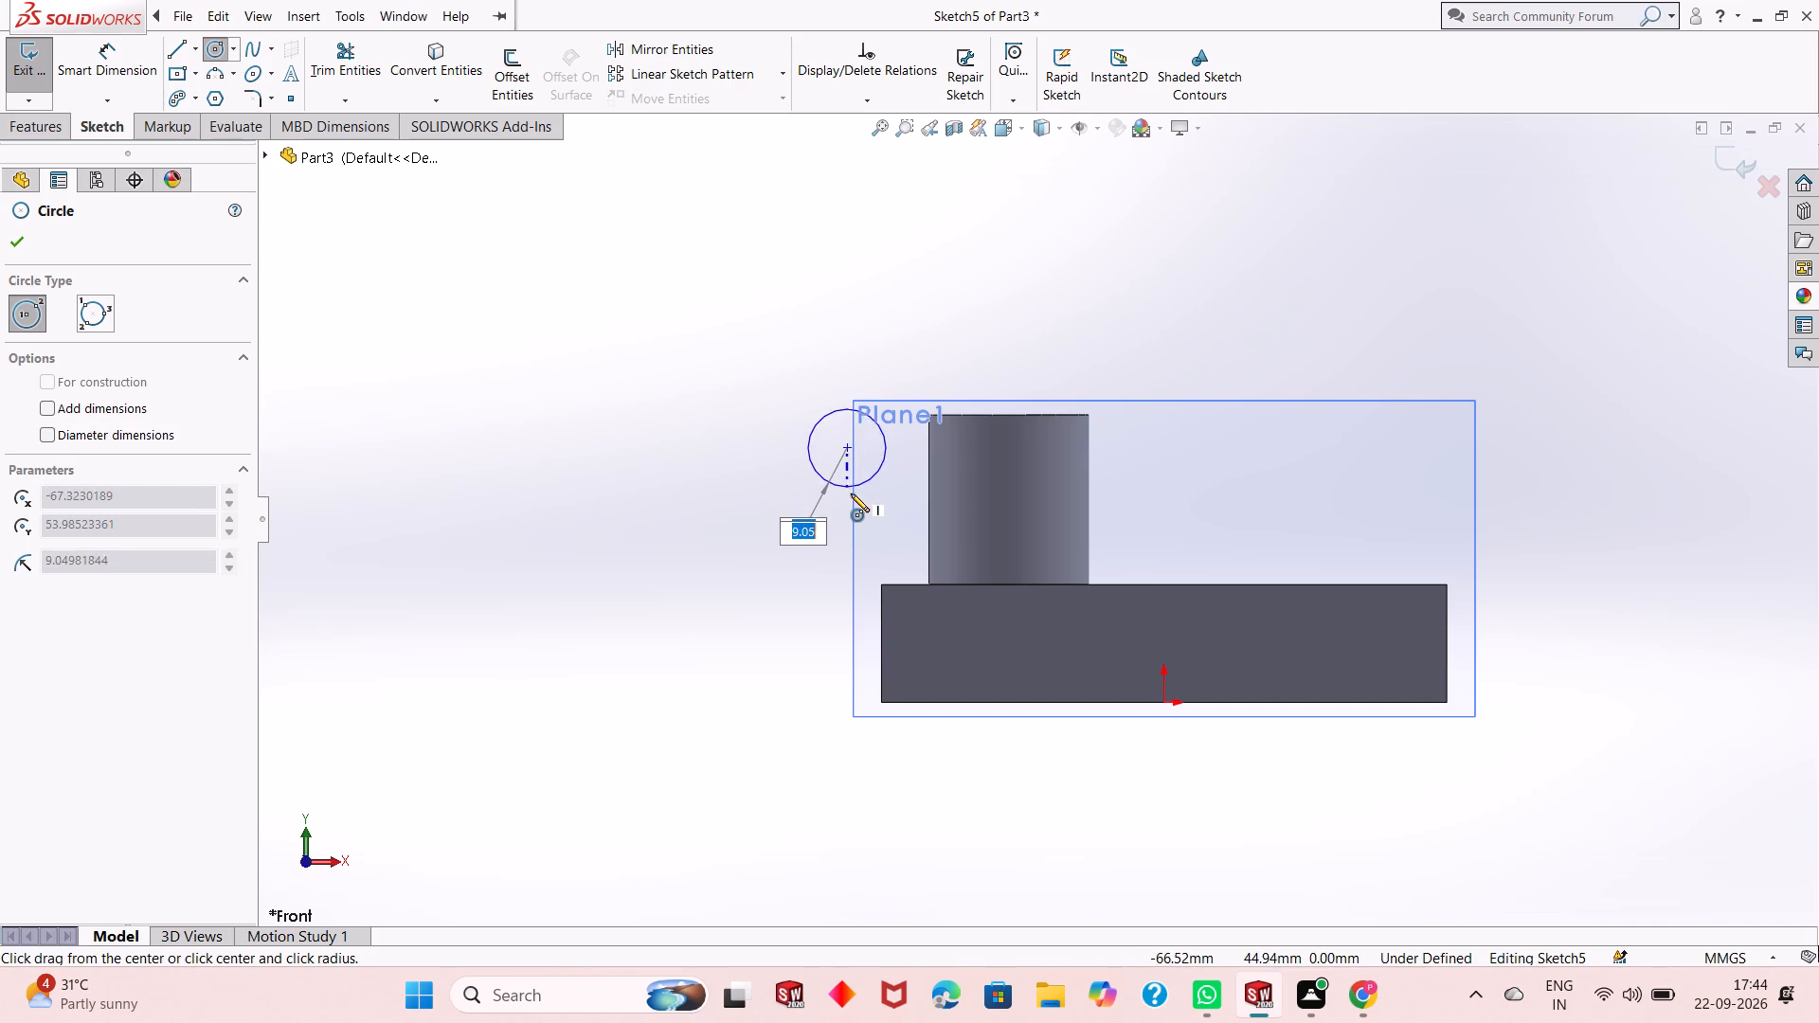
pyautogui.click(851, 496)
pyautogui.rightClick(740, 339)
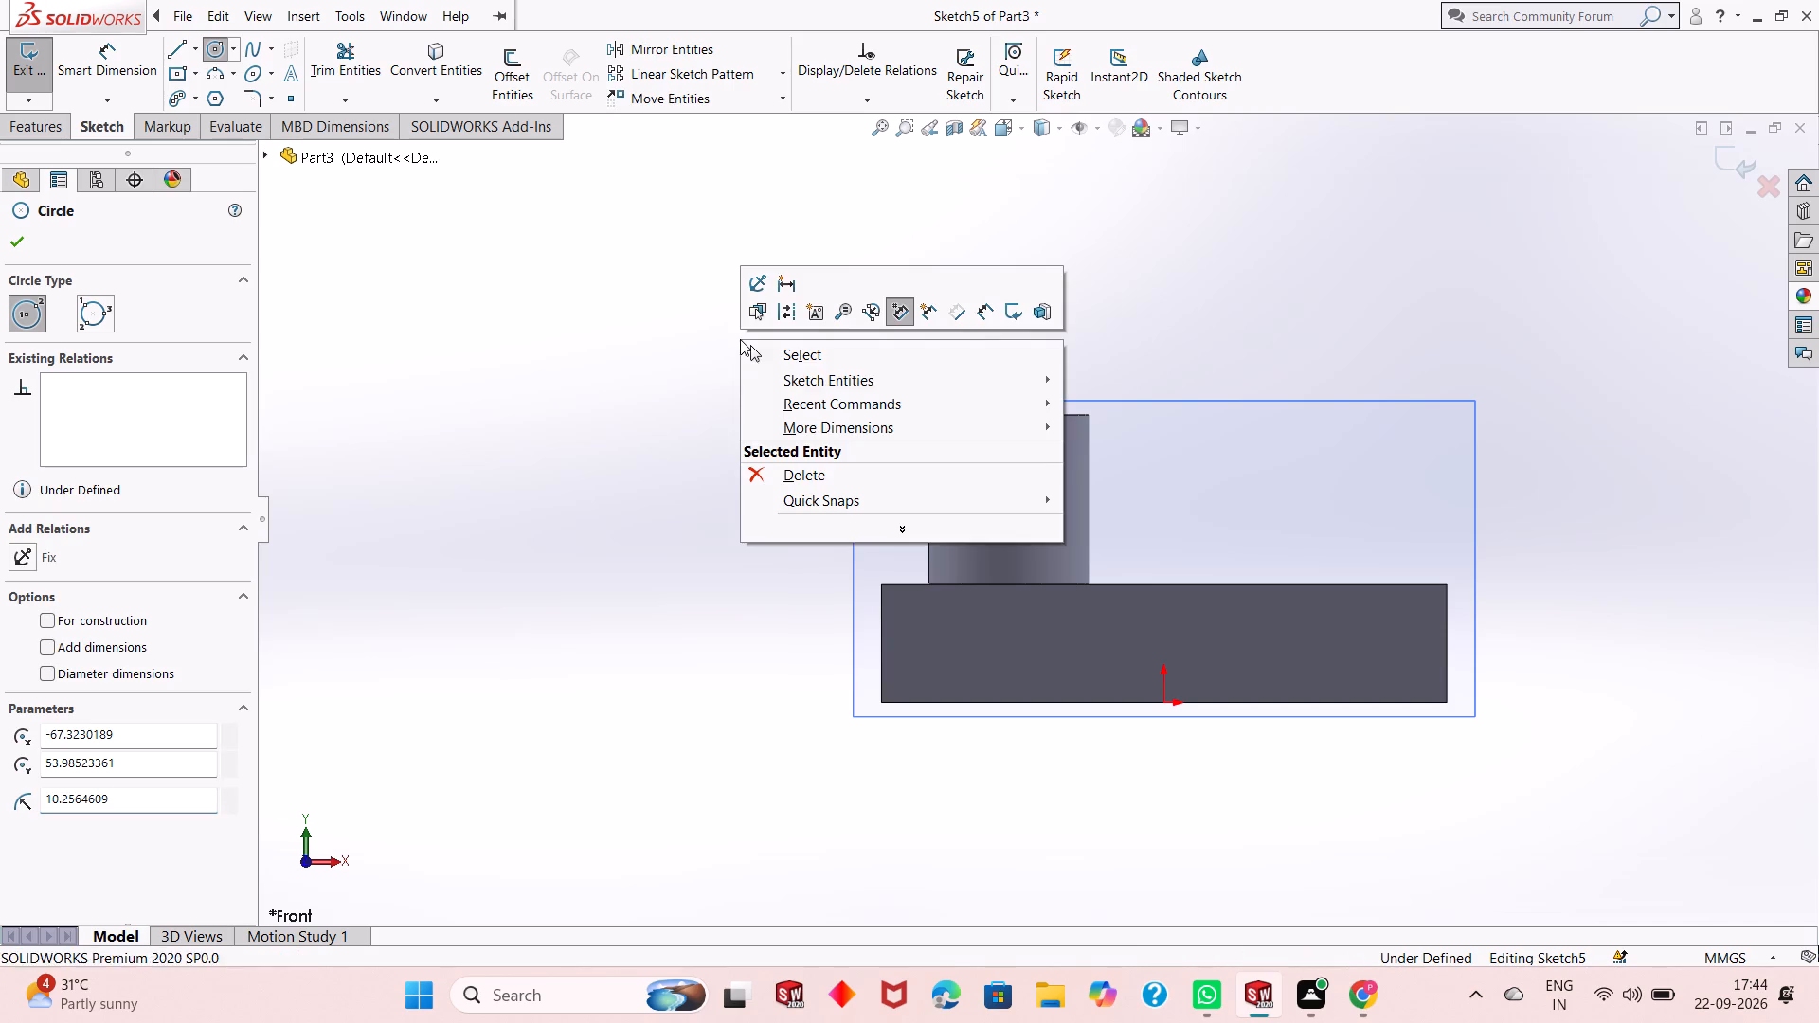
pyautogui.click(794, 359)
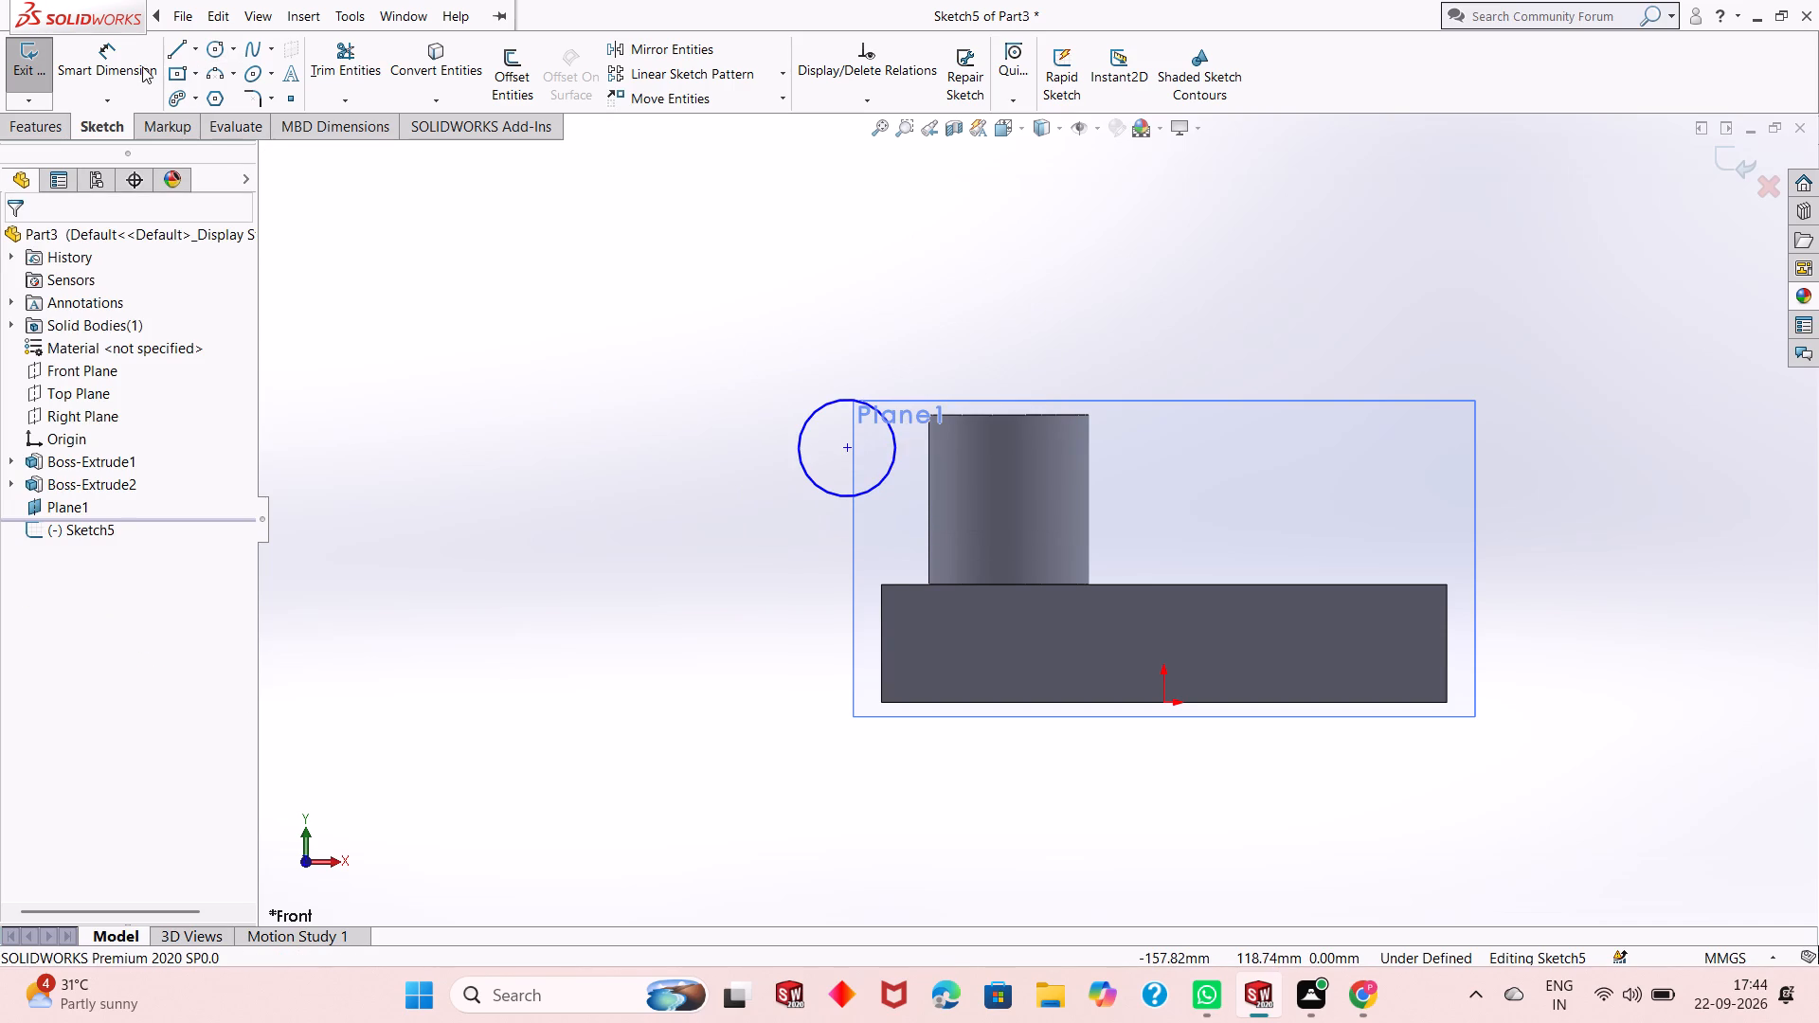
# Dimension the circle beside the boss to a 24 mm diameter.
pyautogui.click(142, 66)
pyautogui.click(819, 485)
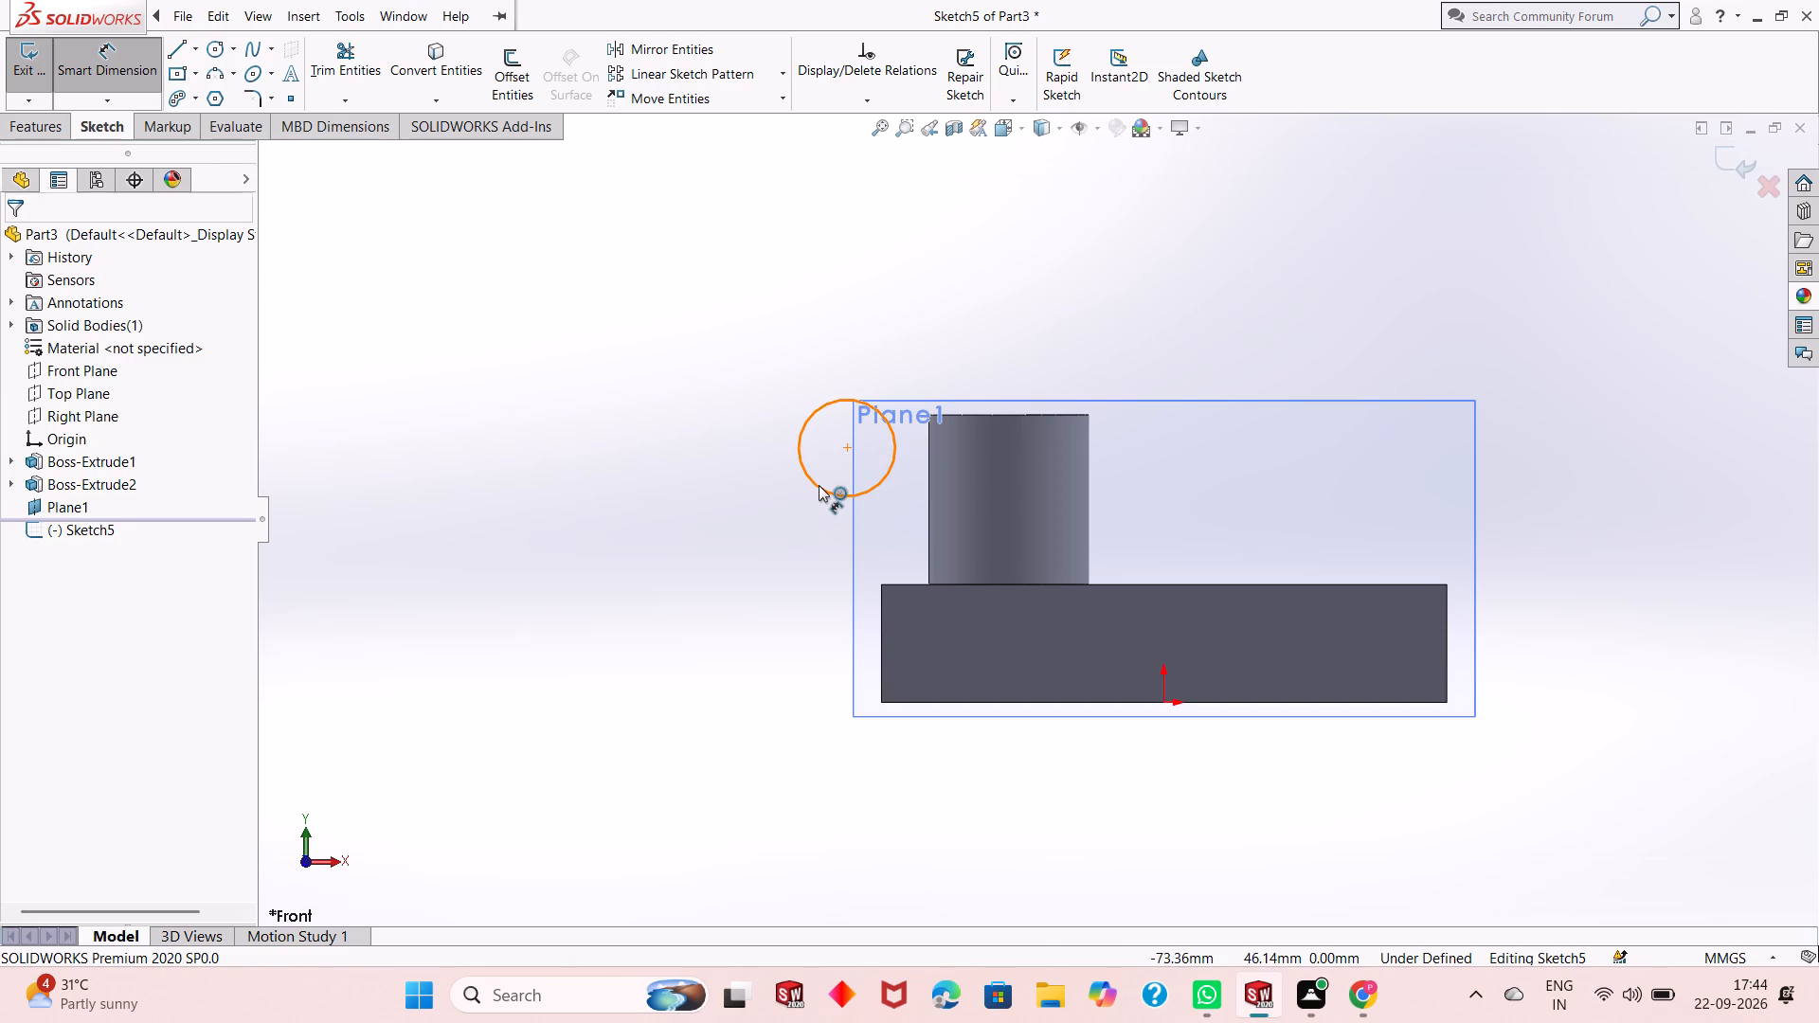
pyautogui.click(685, 594)
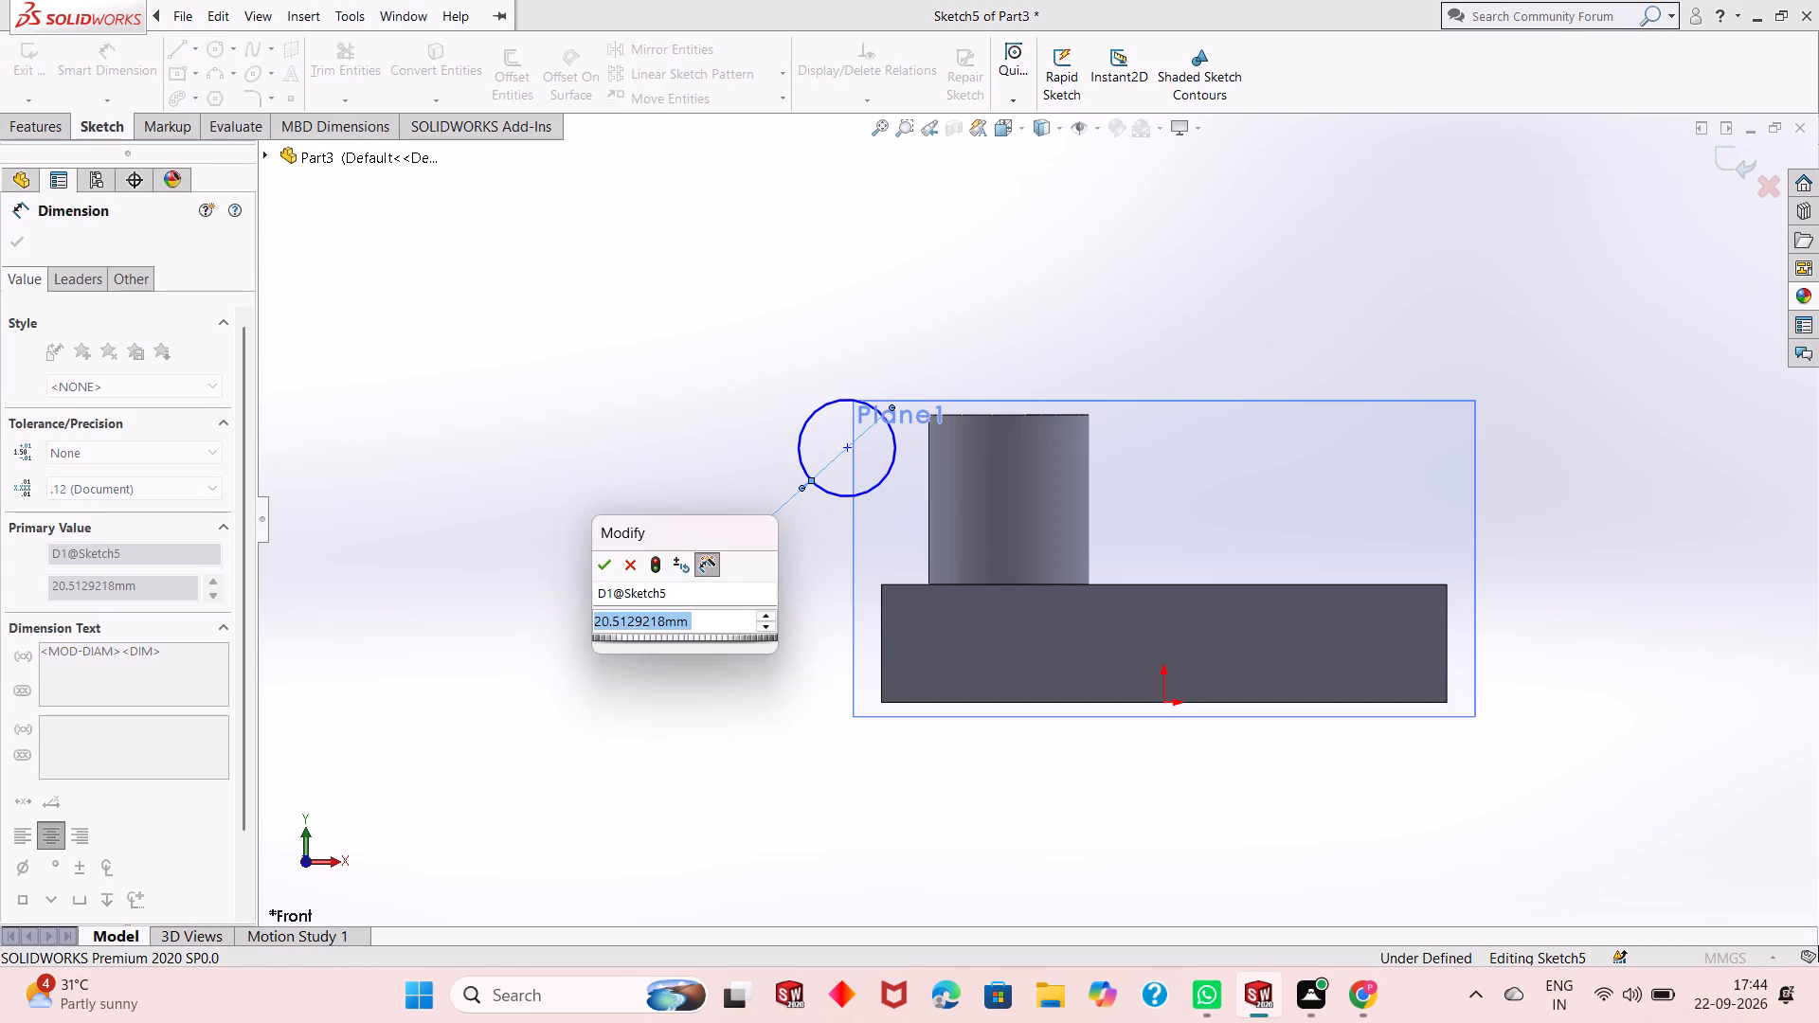
pyautogui.press('2')
pyautogui.press('4')
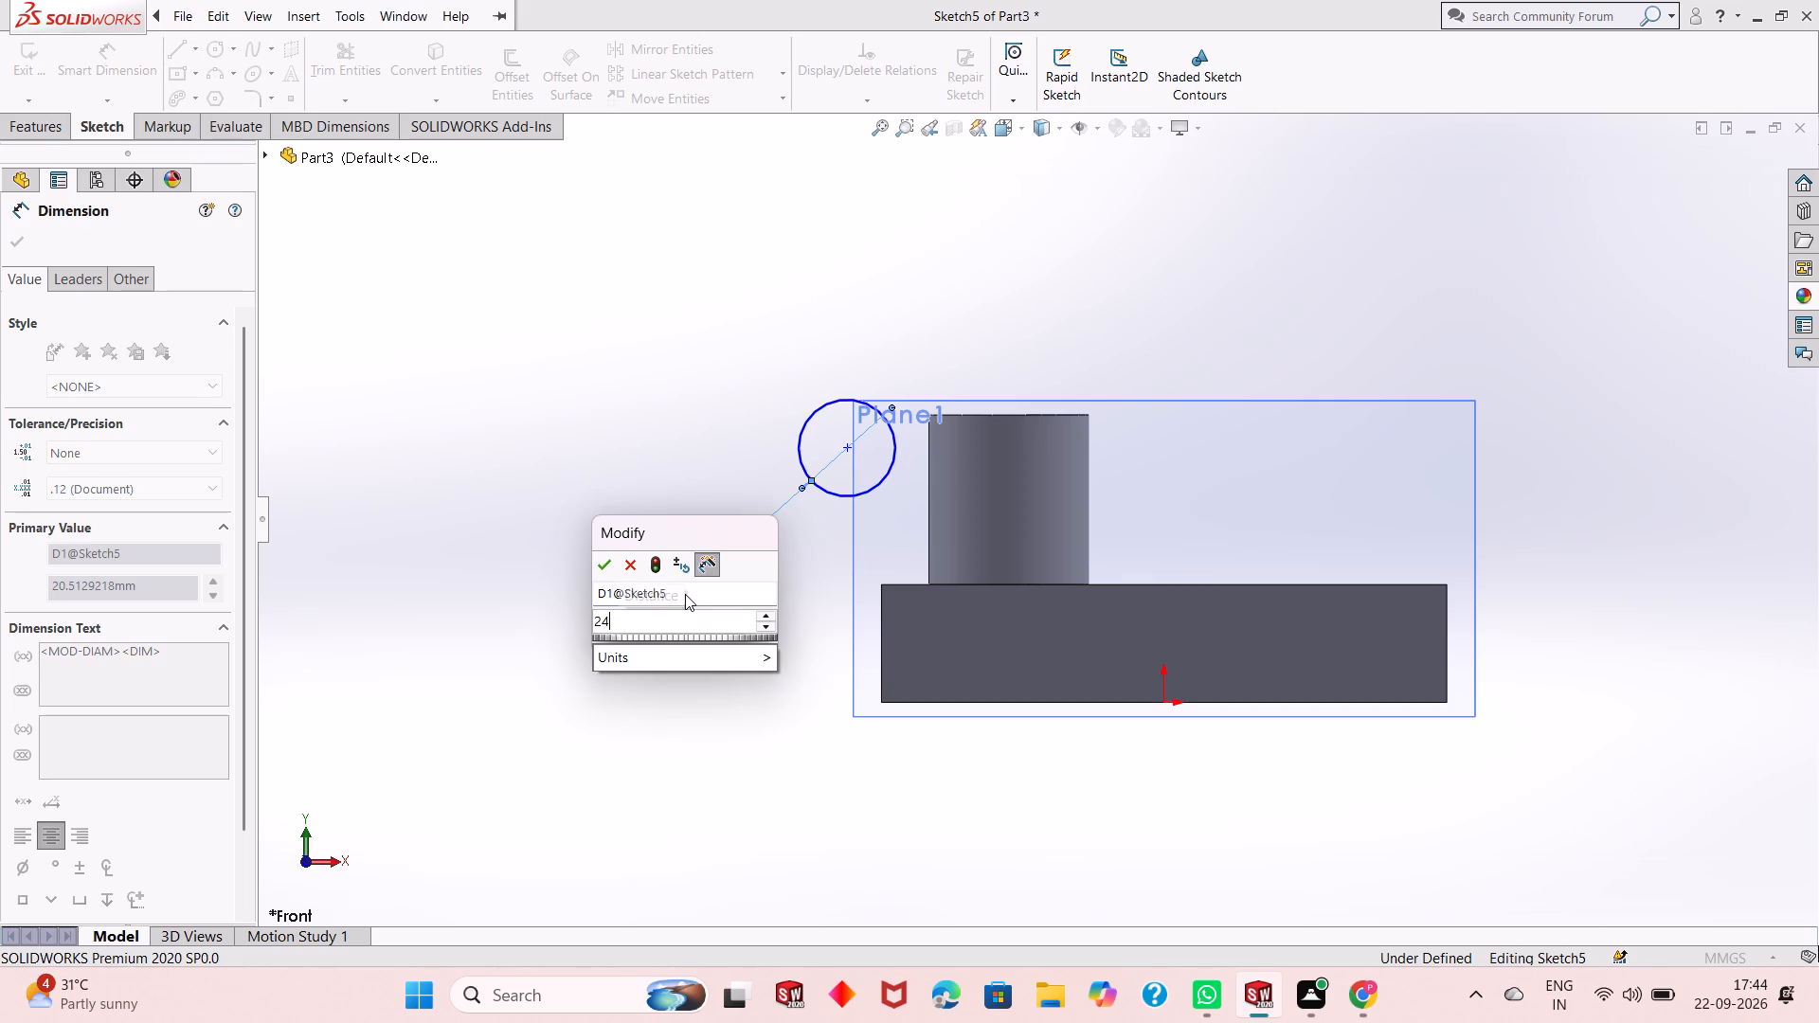
pyautogui.press('Return')
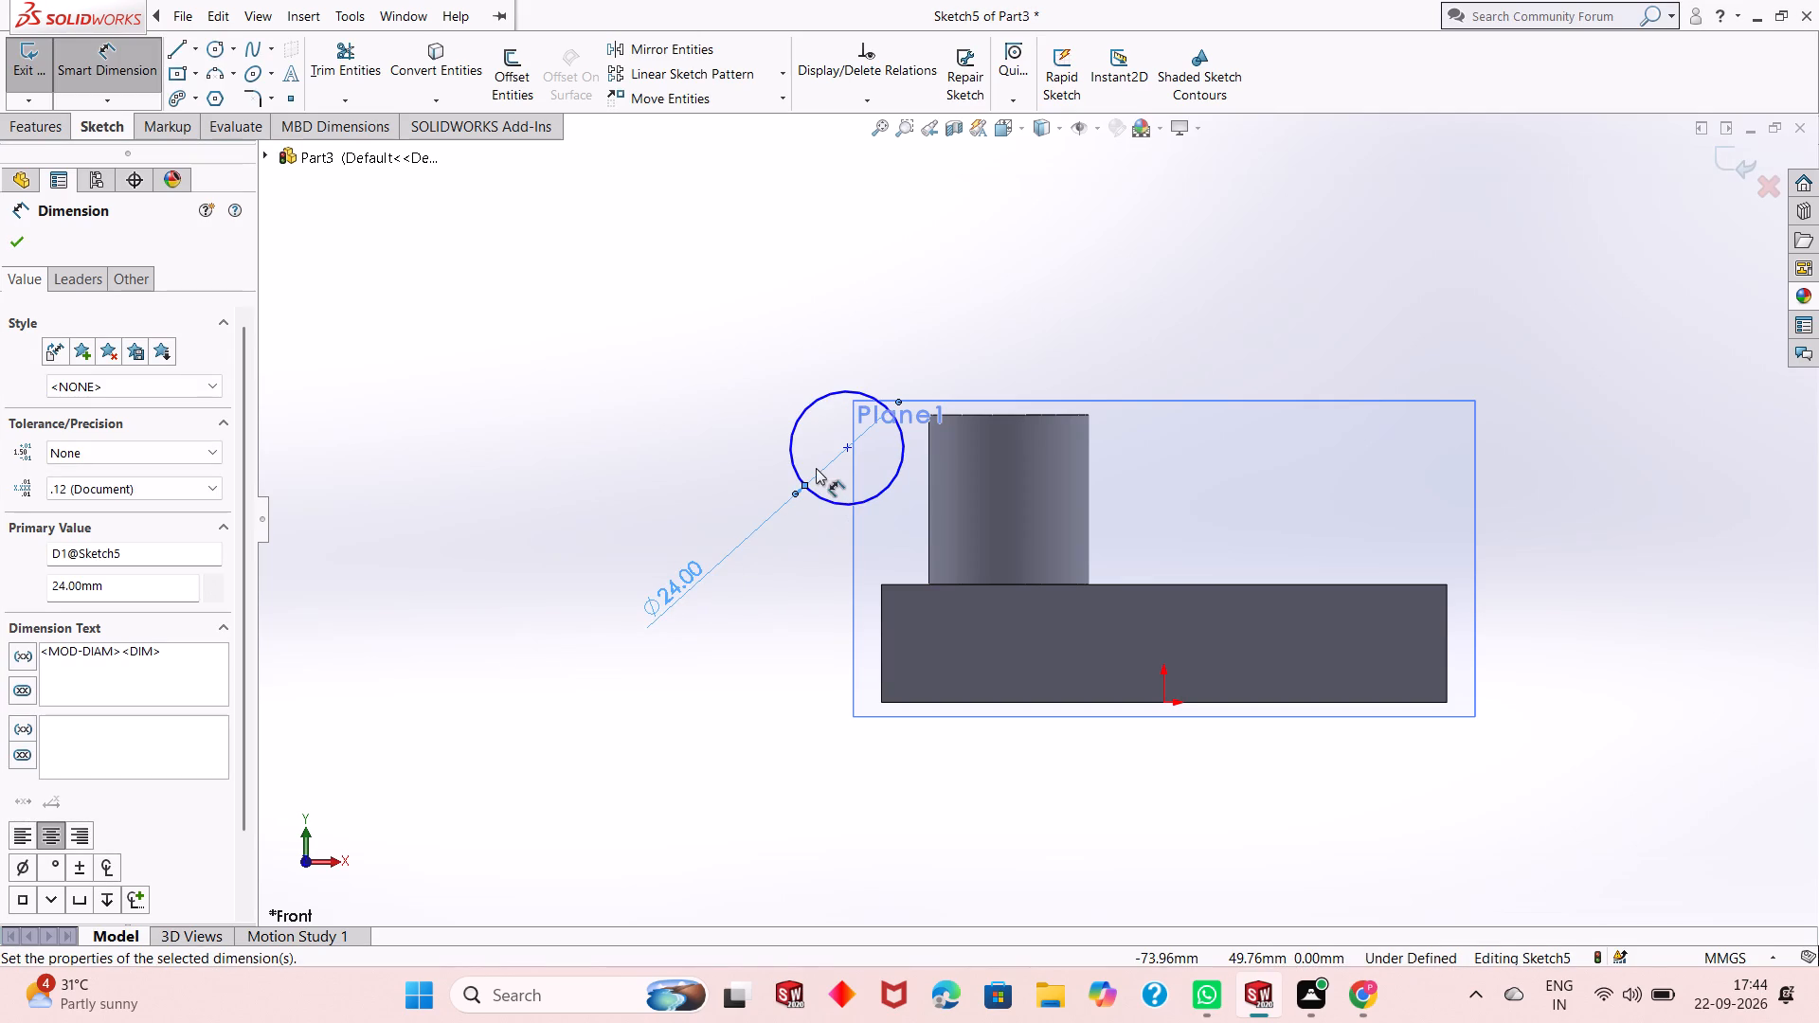
pyautogui.rightClick(620, 382)
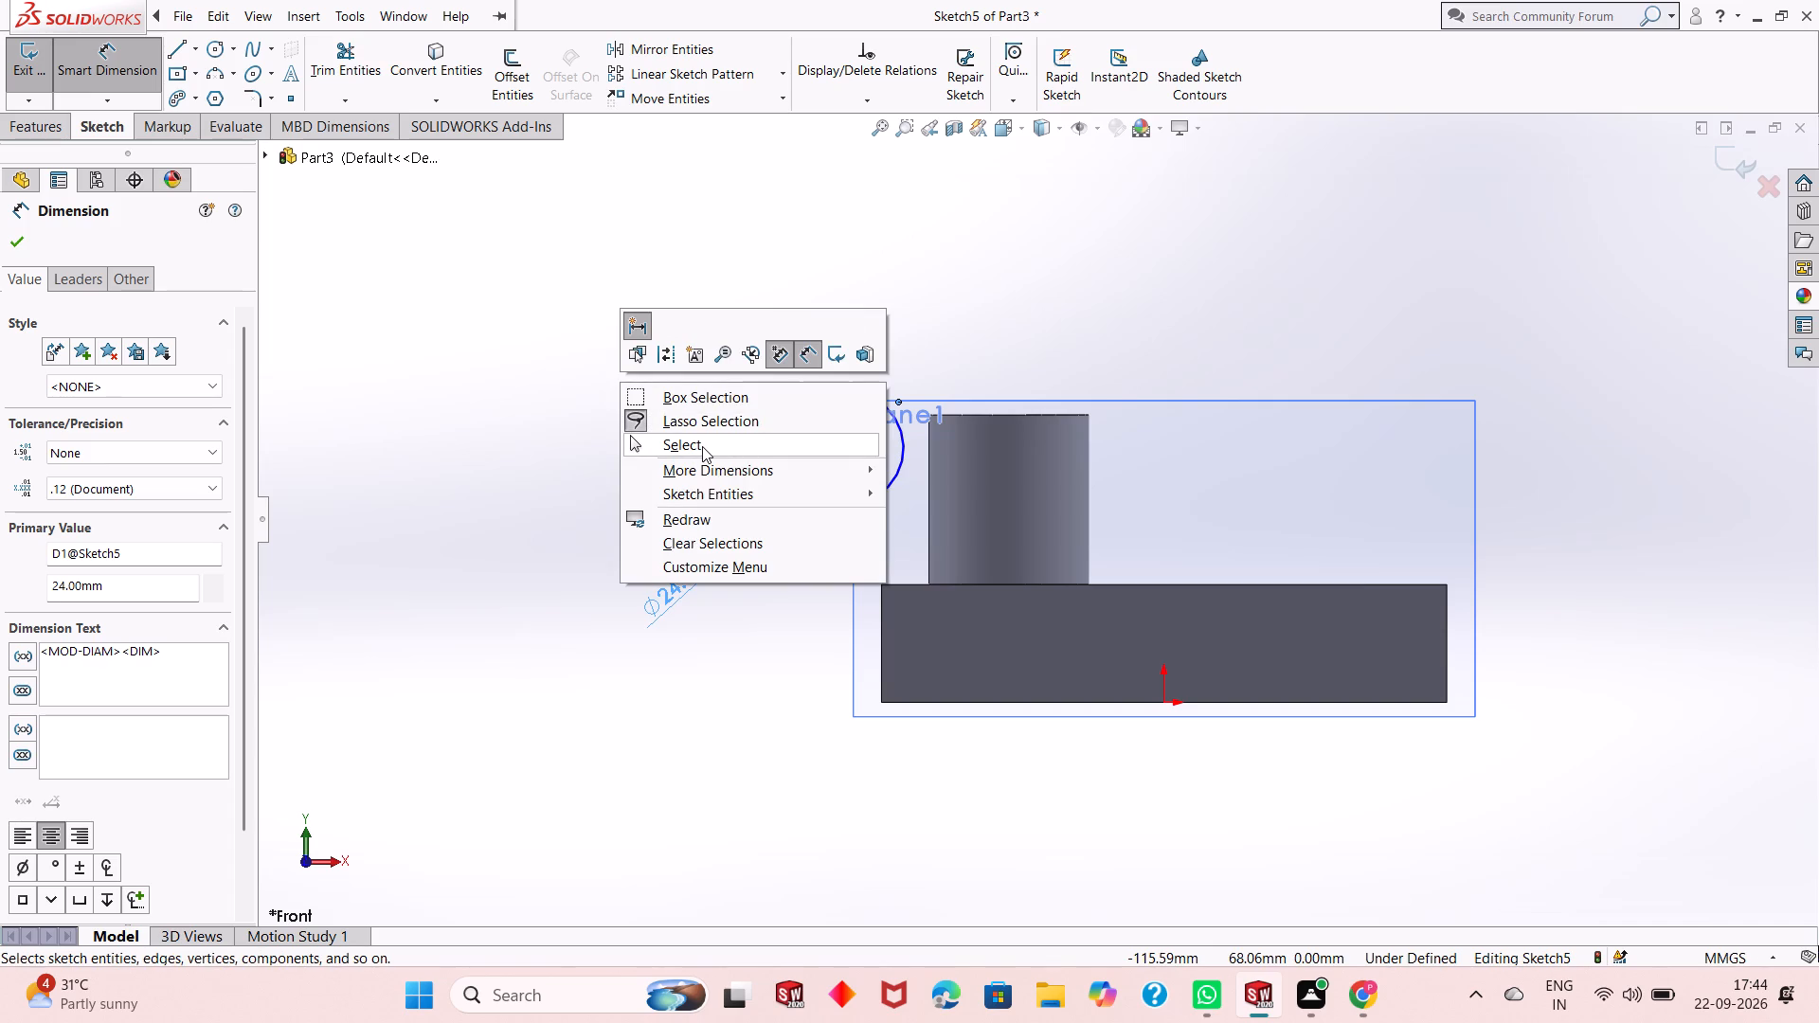
pyautogui.click(702, 446)
# Dimension the circle centre's vertical distance from the block's bottom corner to 56 mm.
pyautogui.scroll(-1, 927, 467)
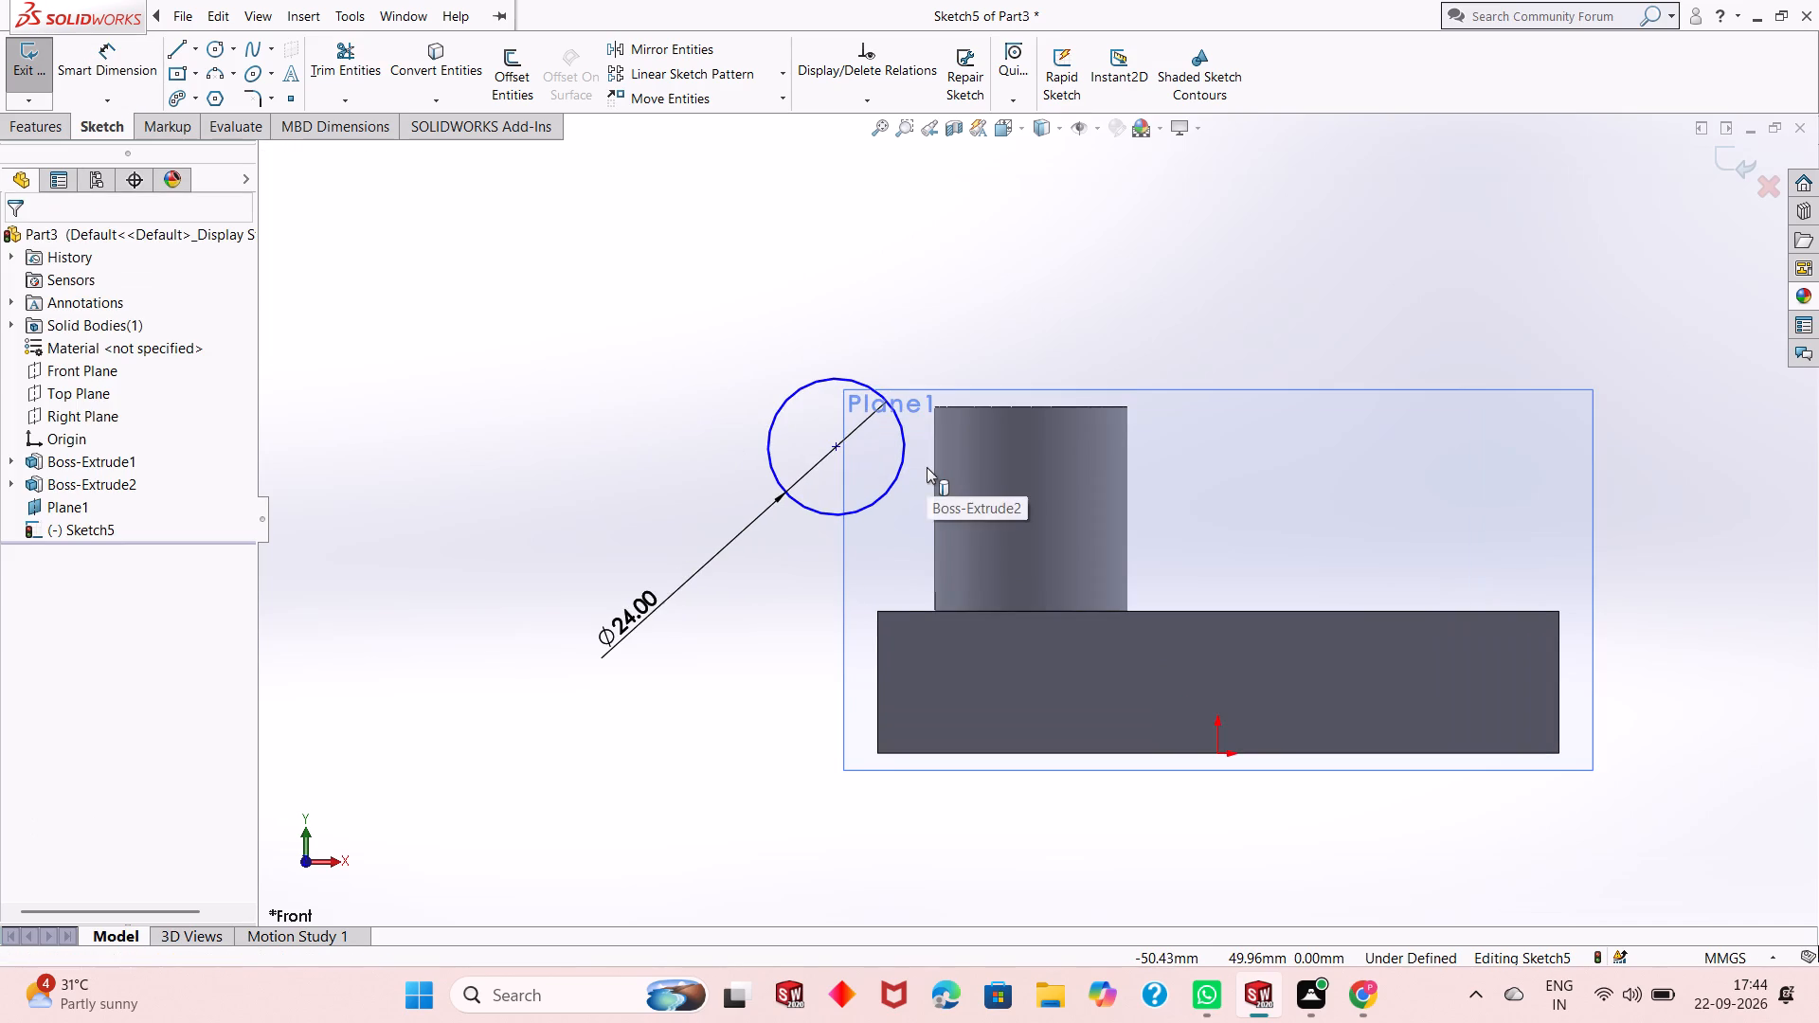
pyautogui.scroll(1, 927, 467)
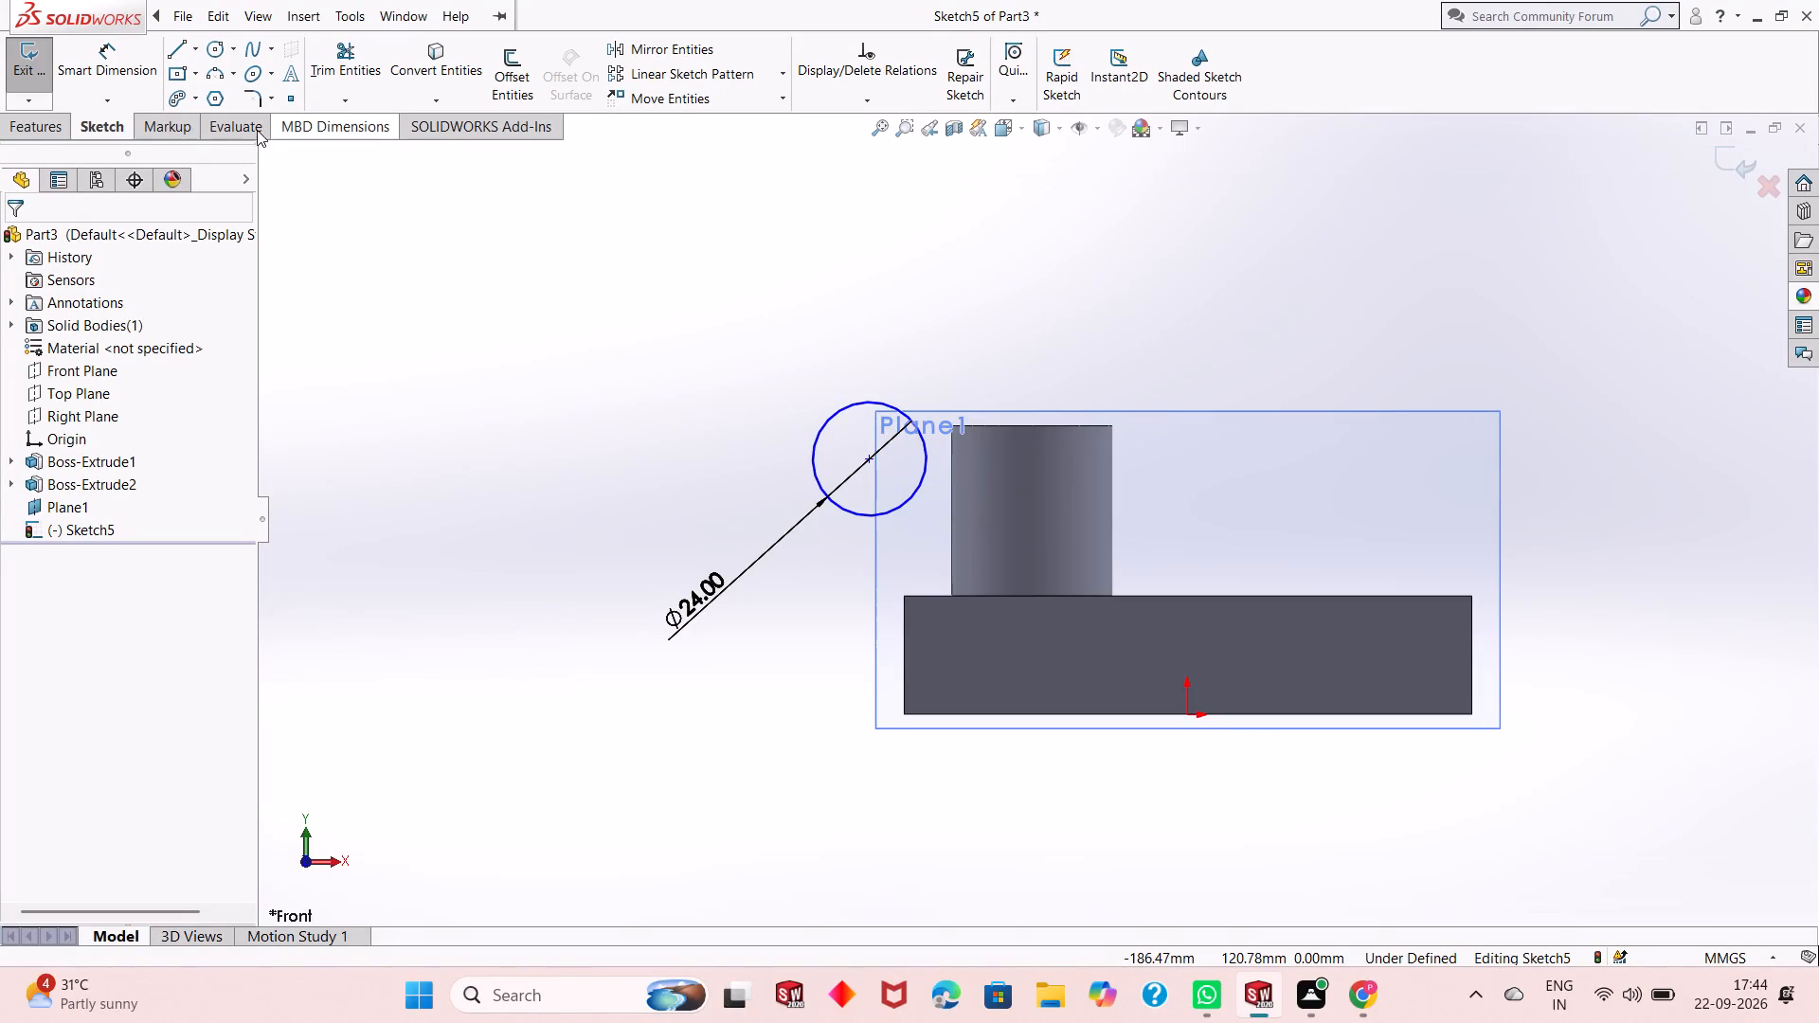
pyautogui.click(105, 61)
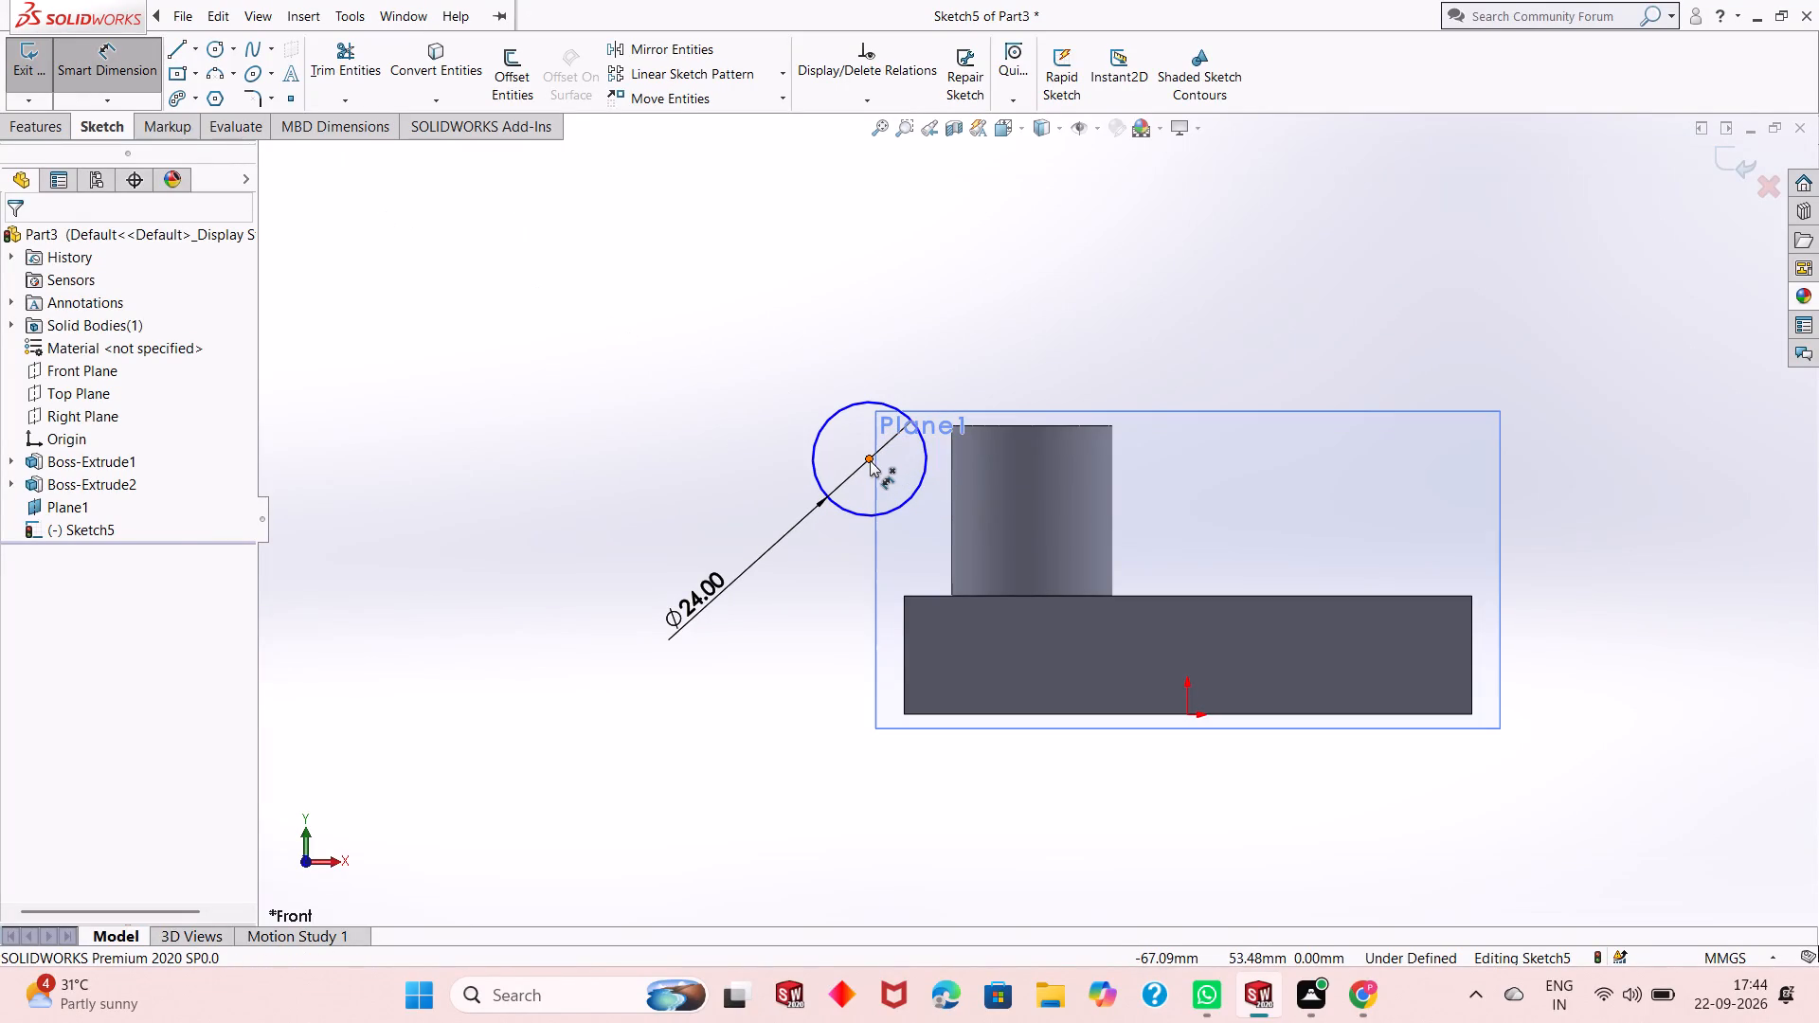
pyautogui.click(870, 460)
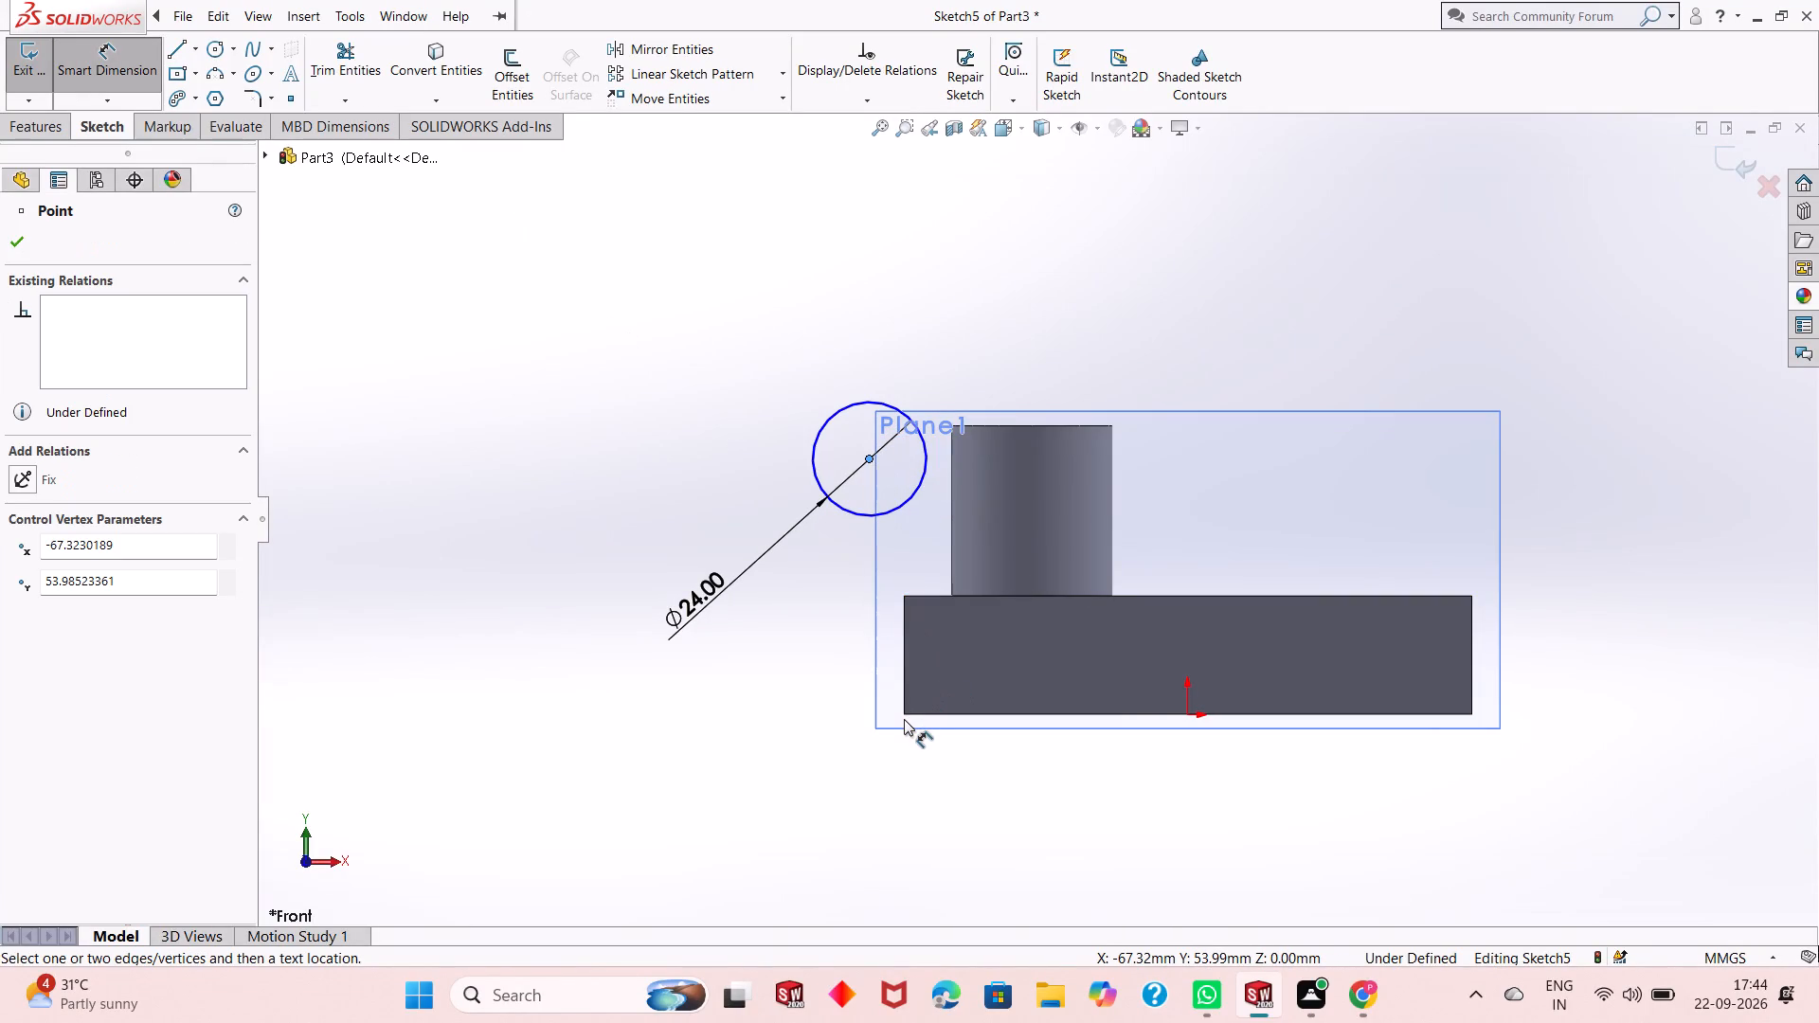
pyautogui.click(904, 713)
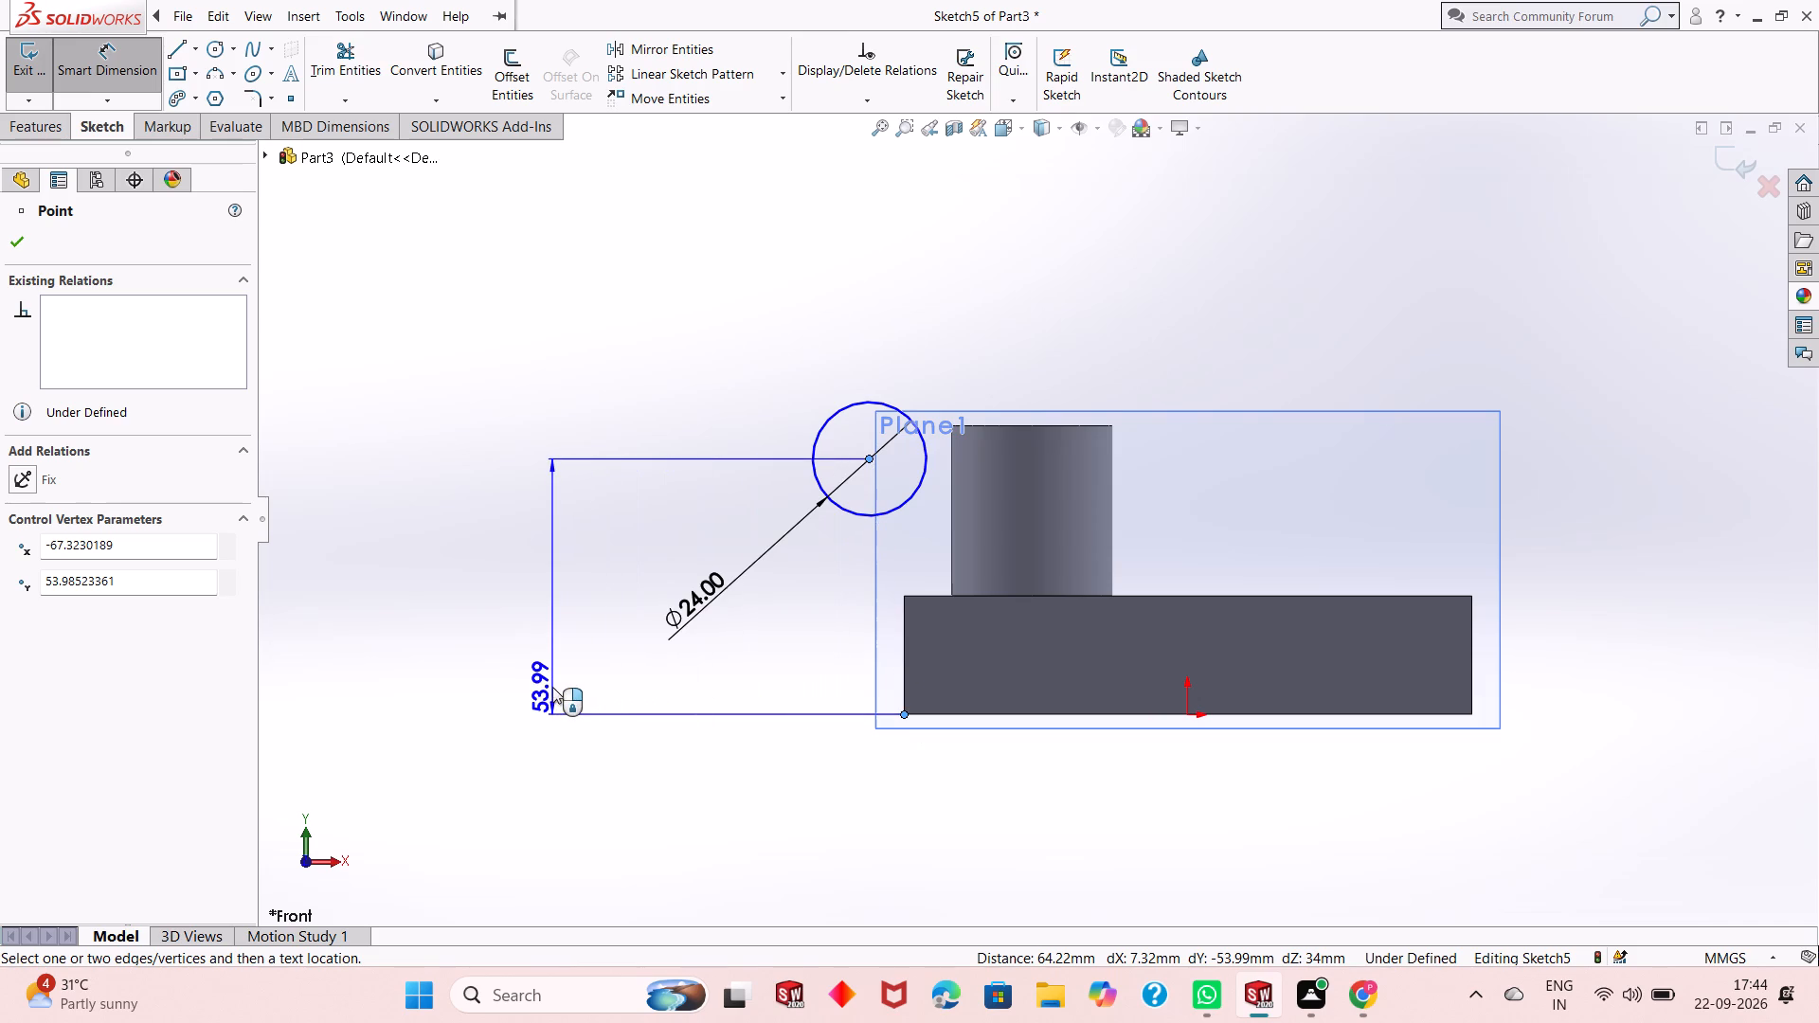
pyautogui.click(552, 687)
pyautogui.write('56')
pyautogui.press('Return')
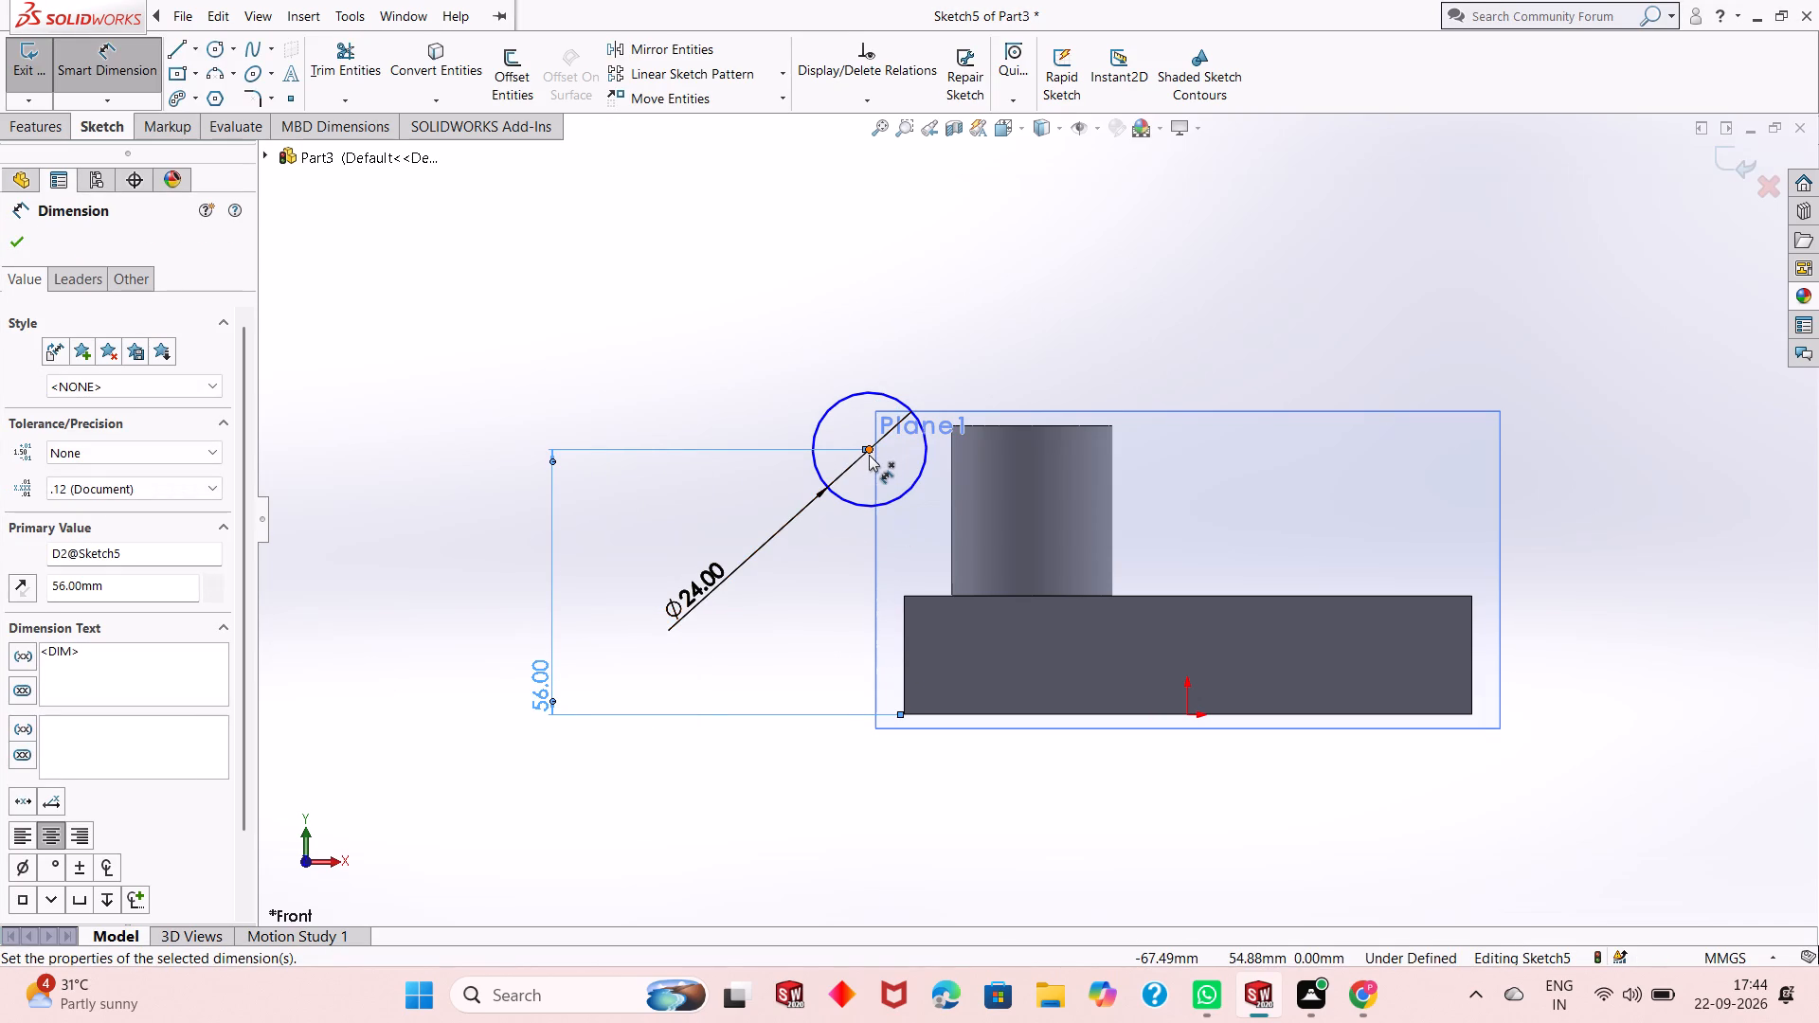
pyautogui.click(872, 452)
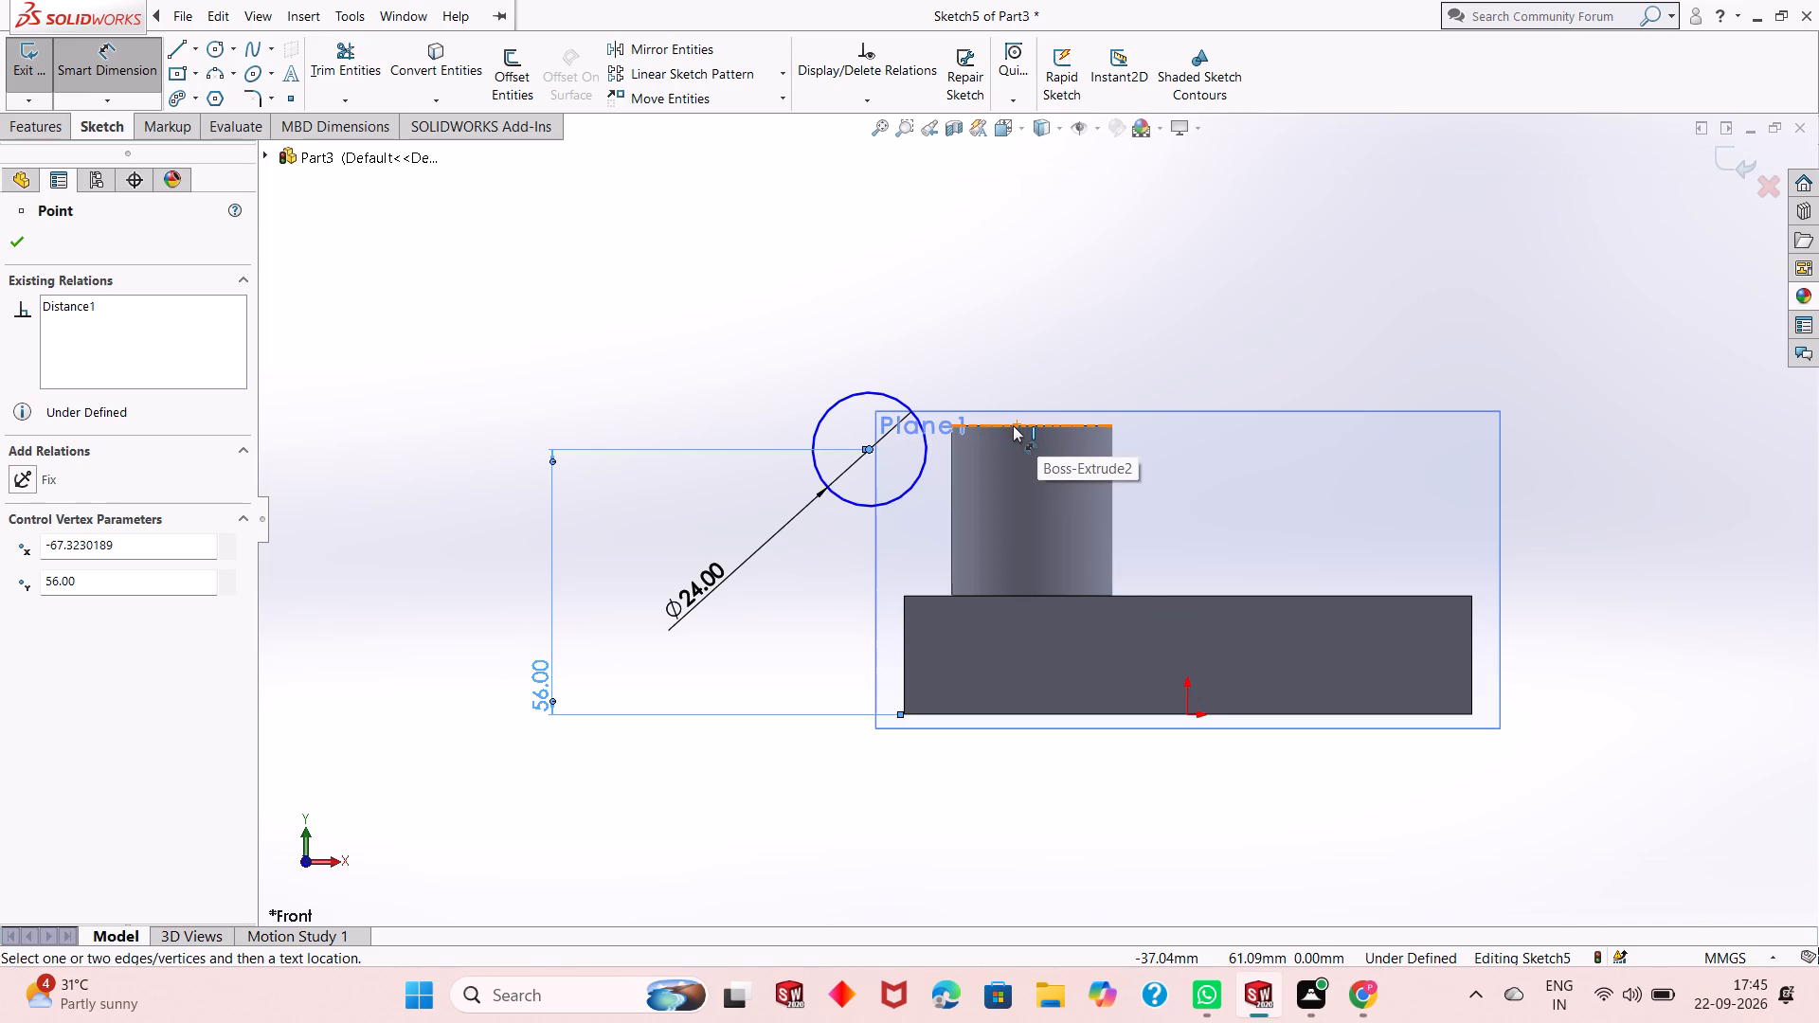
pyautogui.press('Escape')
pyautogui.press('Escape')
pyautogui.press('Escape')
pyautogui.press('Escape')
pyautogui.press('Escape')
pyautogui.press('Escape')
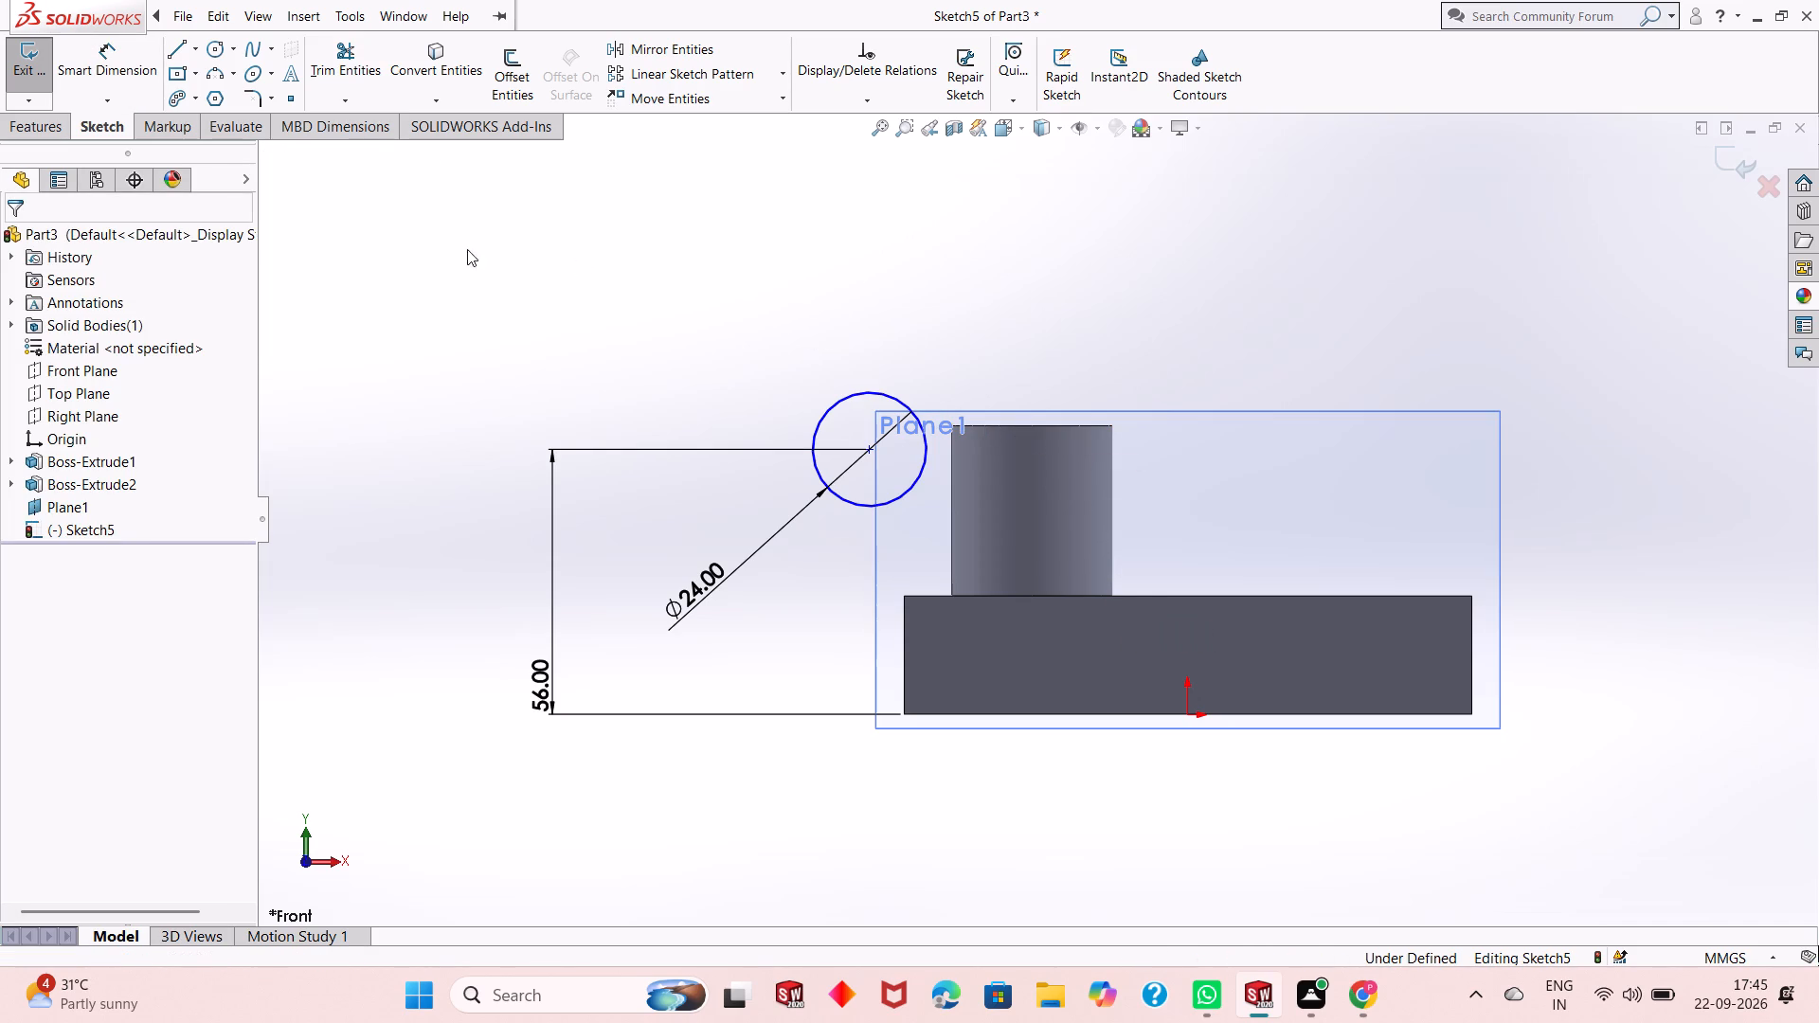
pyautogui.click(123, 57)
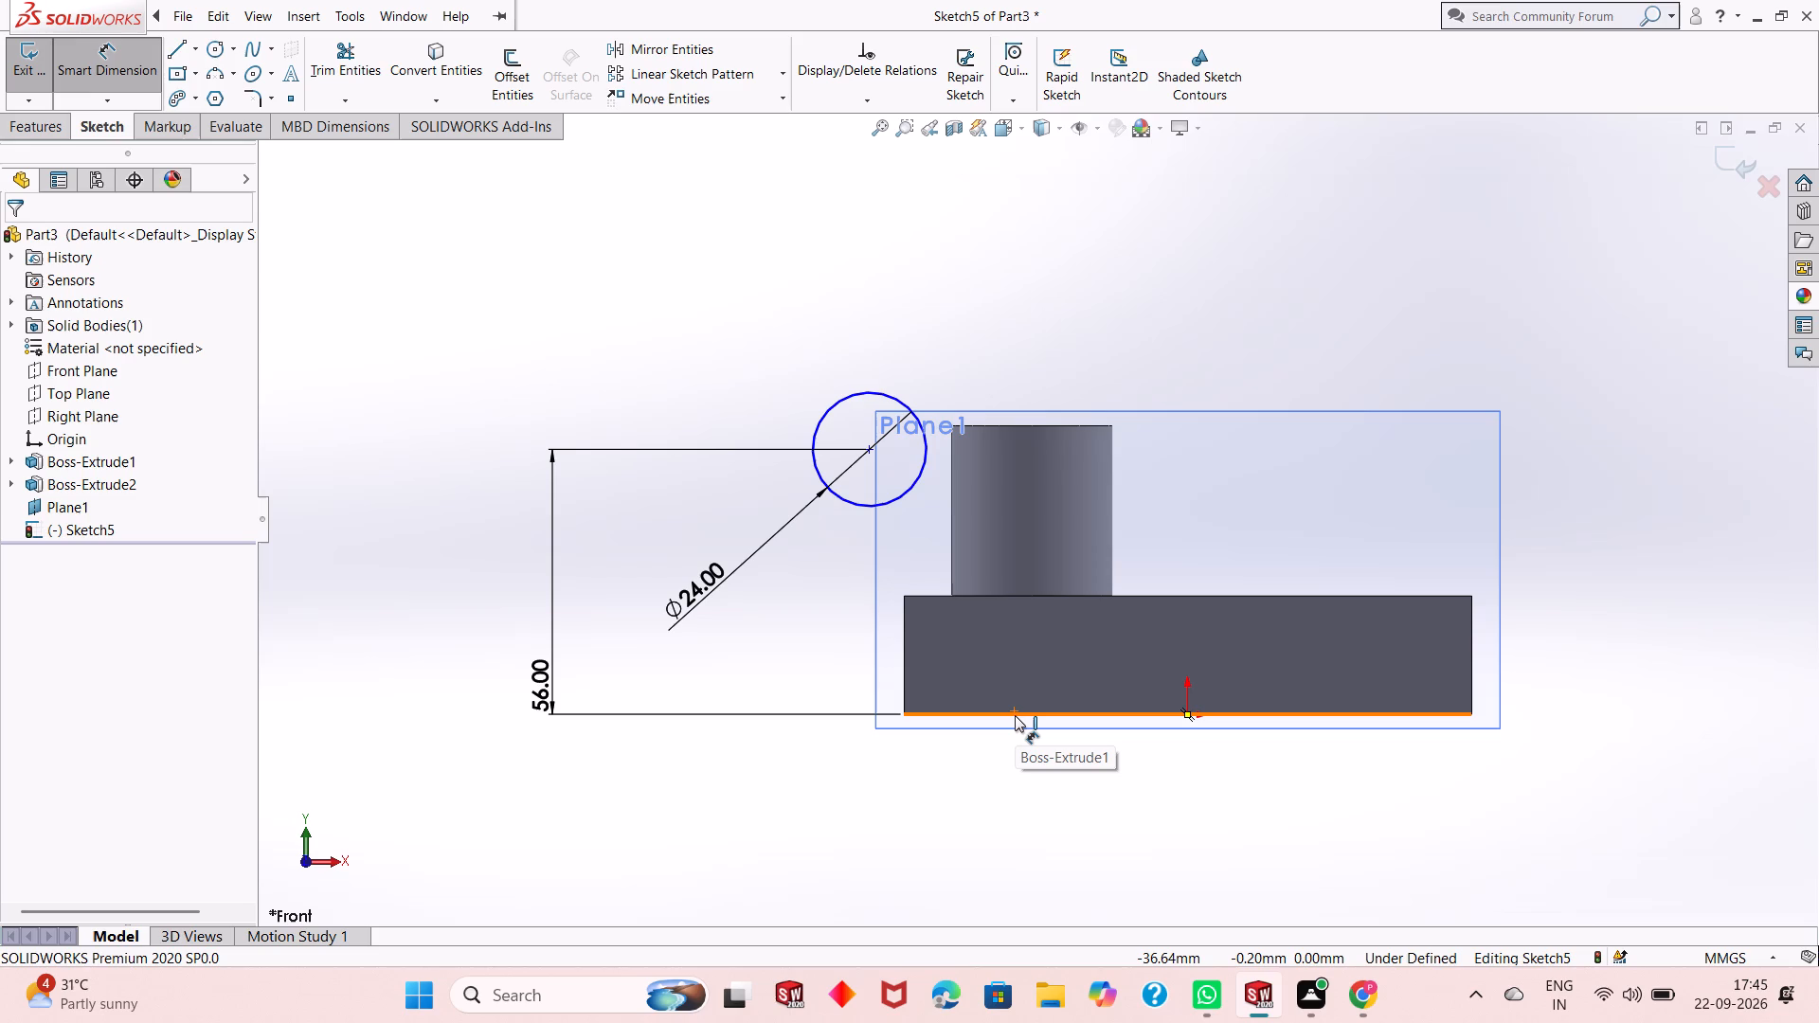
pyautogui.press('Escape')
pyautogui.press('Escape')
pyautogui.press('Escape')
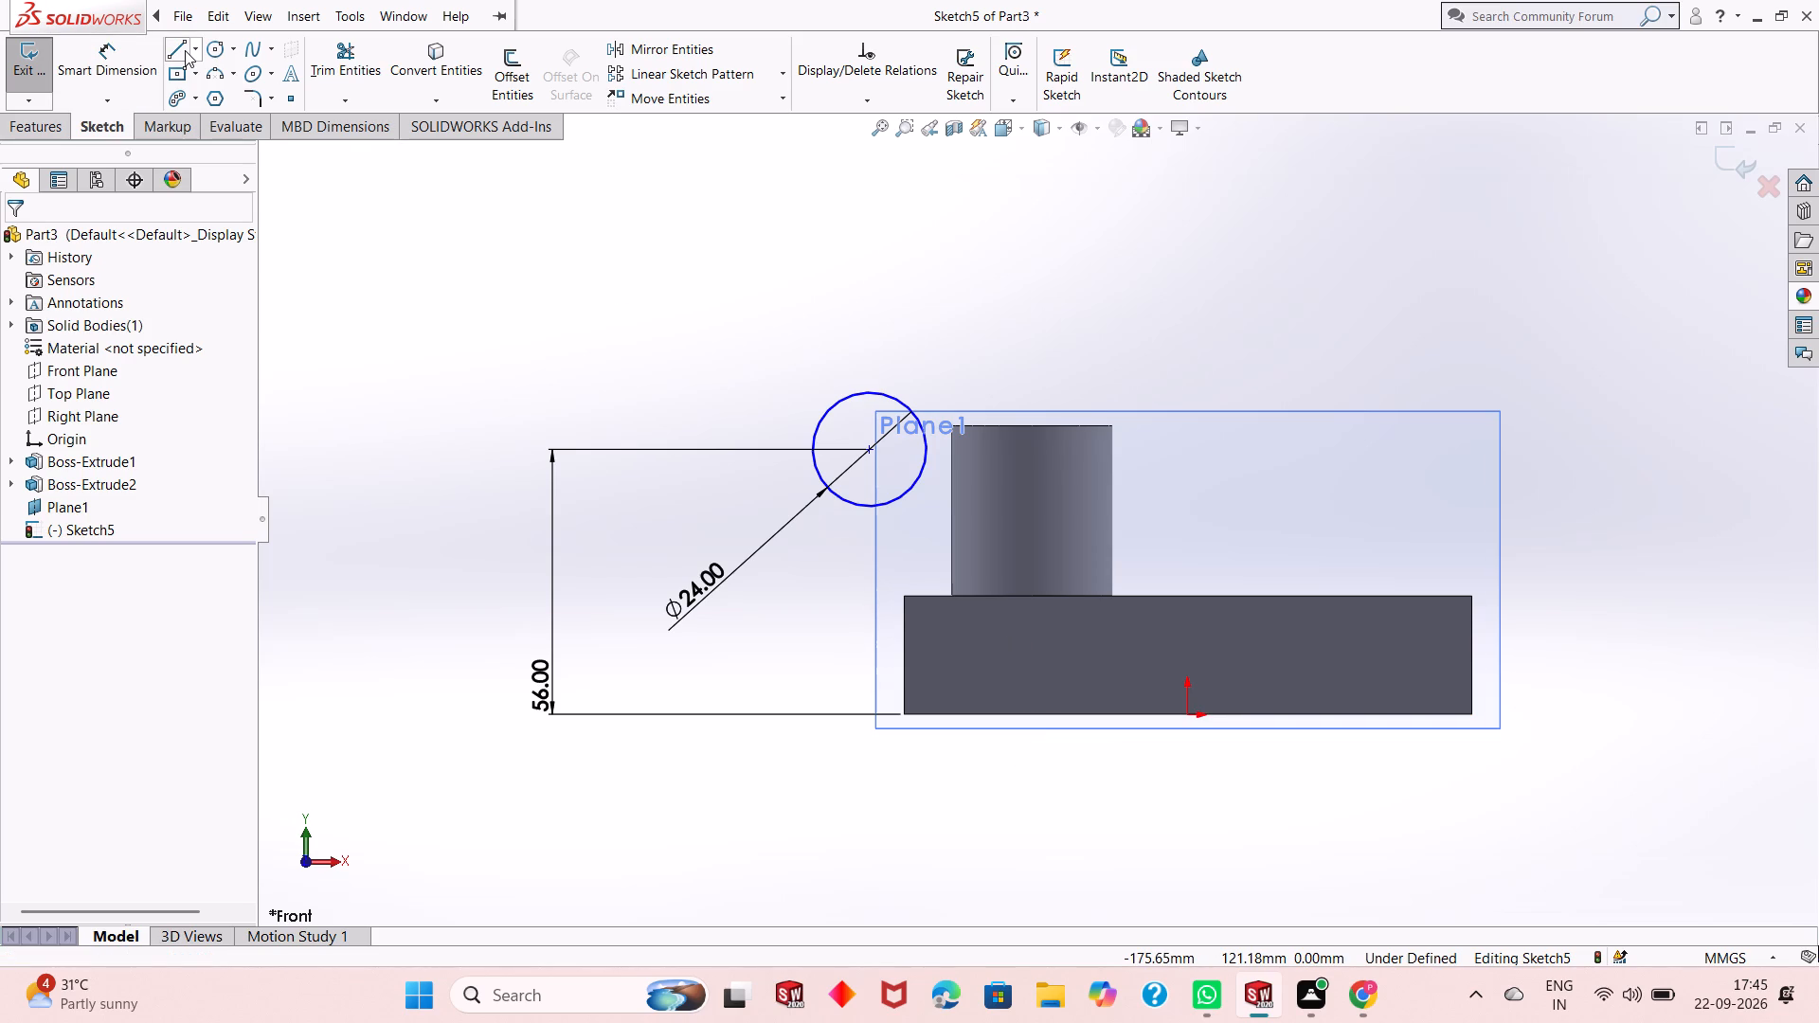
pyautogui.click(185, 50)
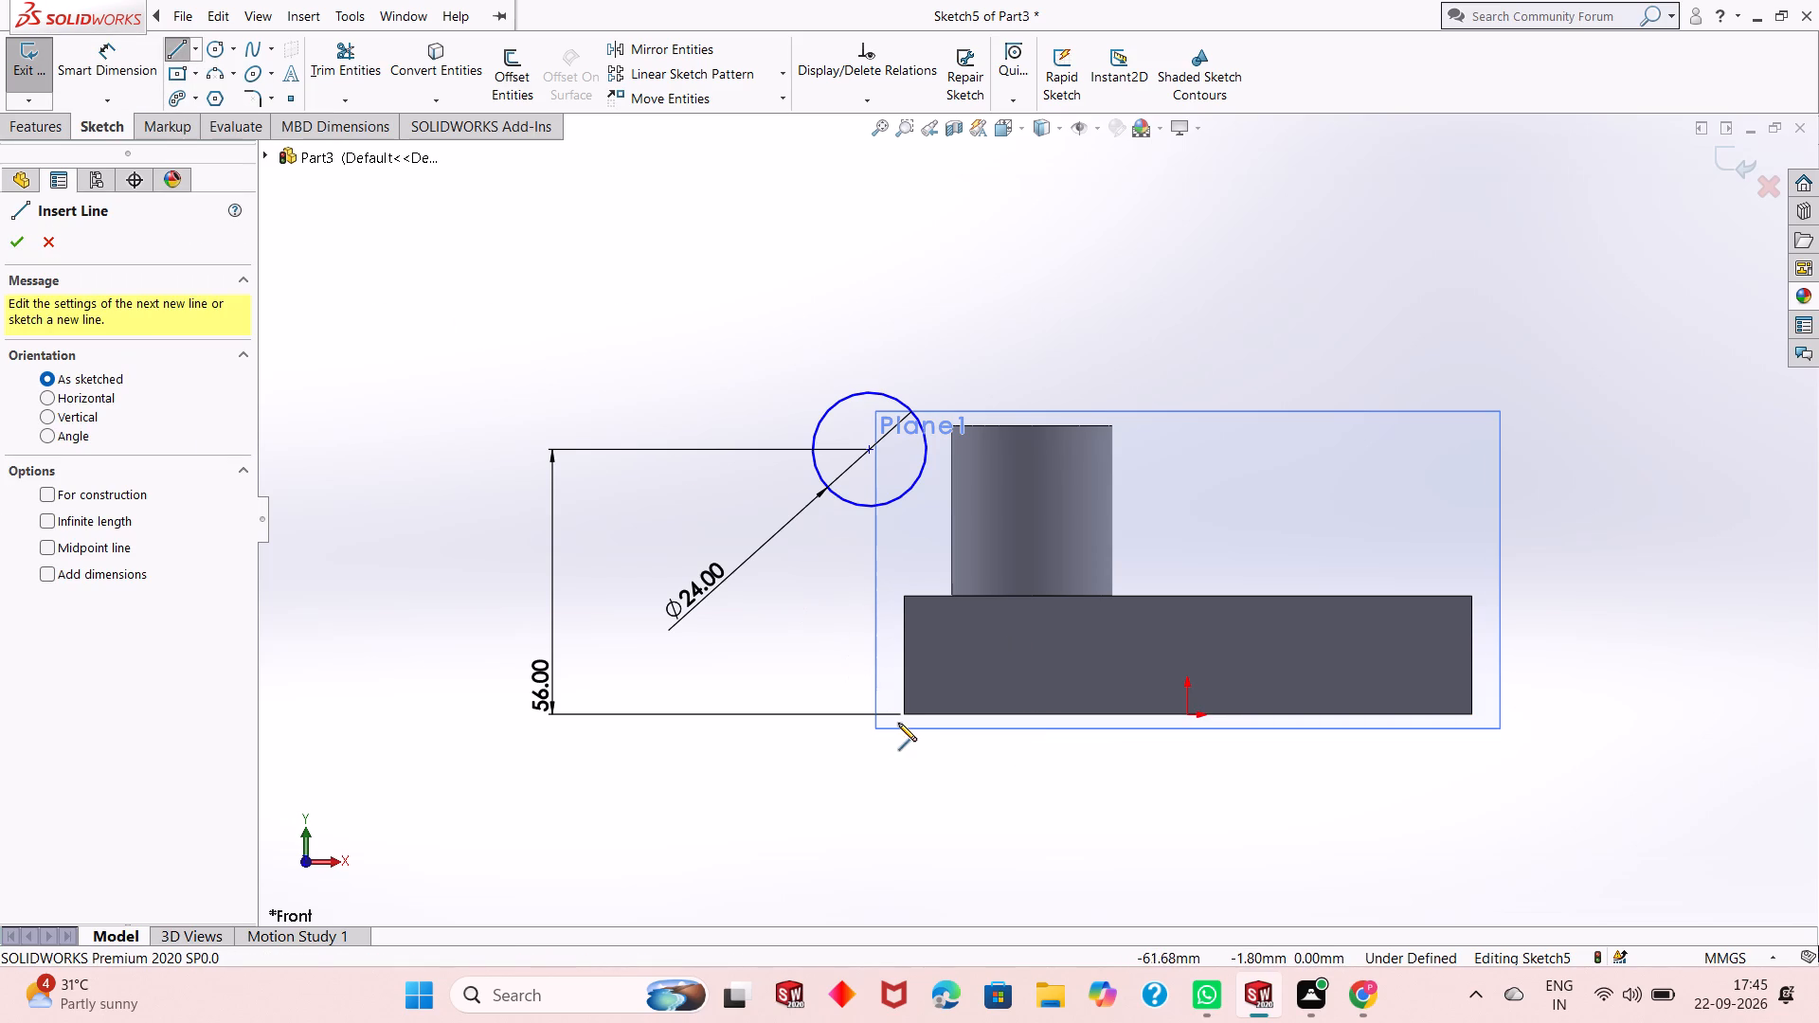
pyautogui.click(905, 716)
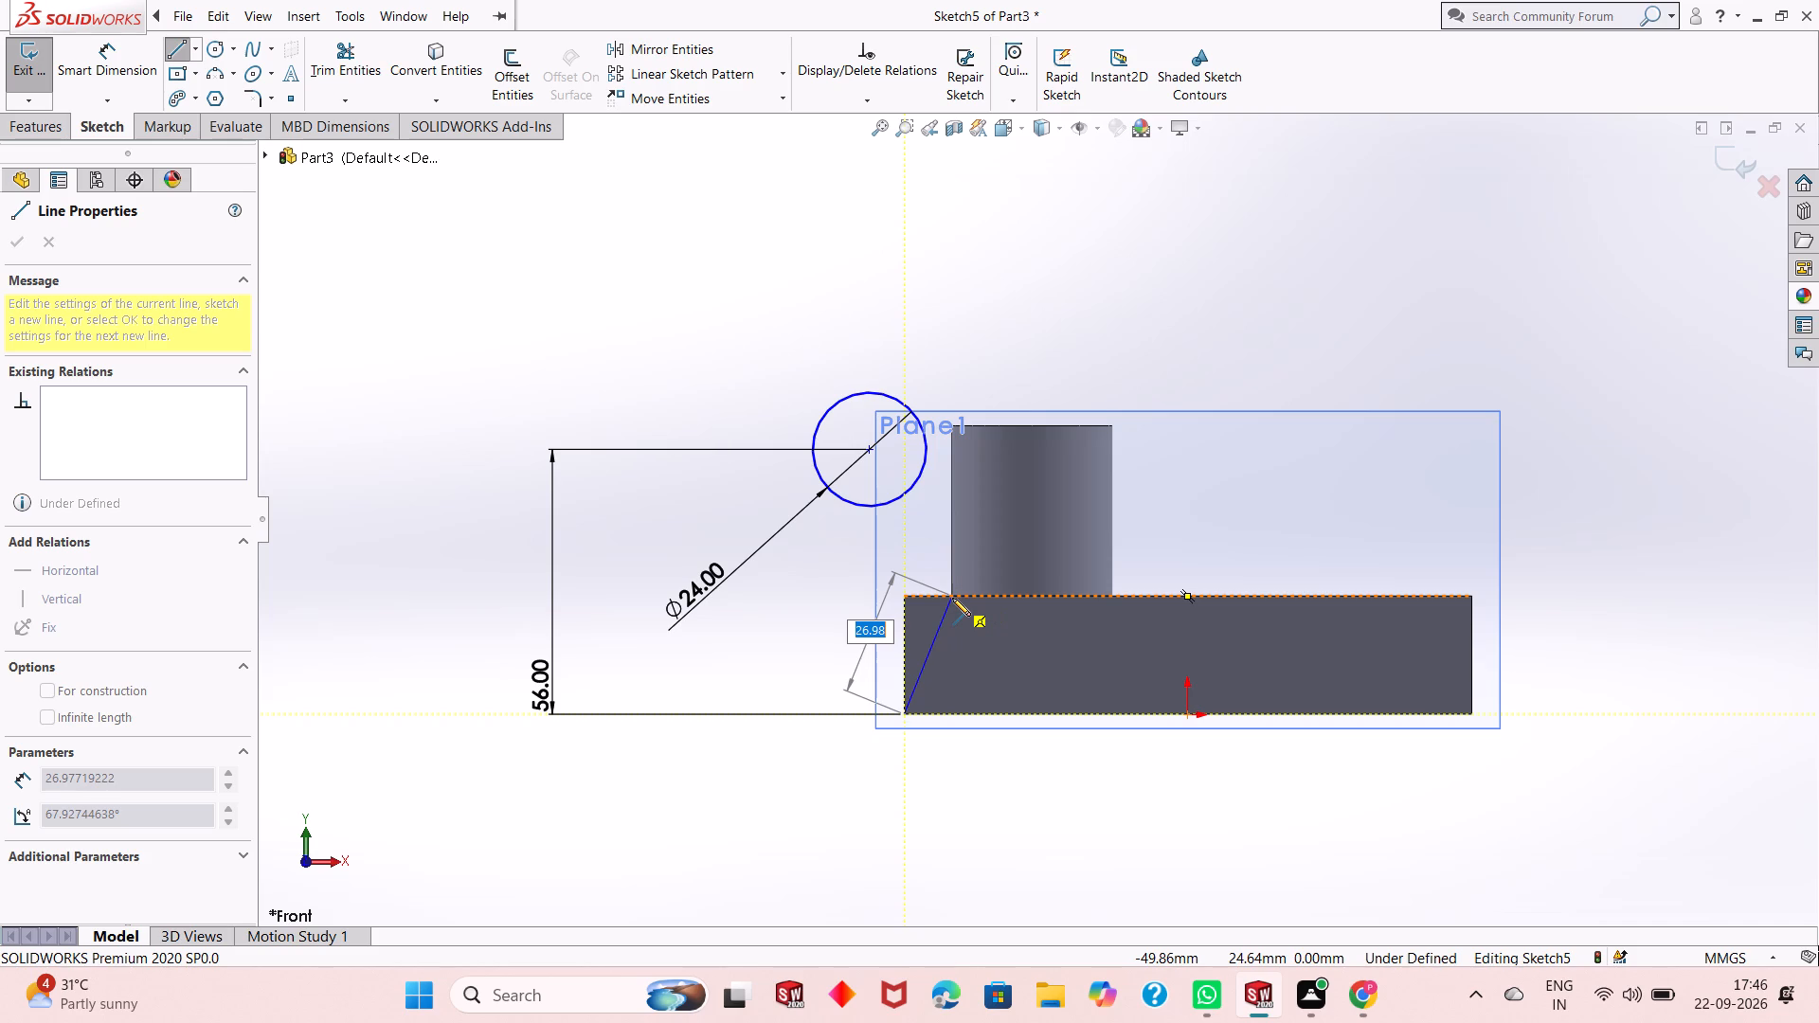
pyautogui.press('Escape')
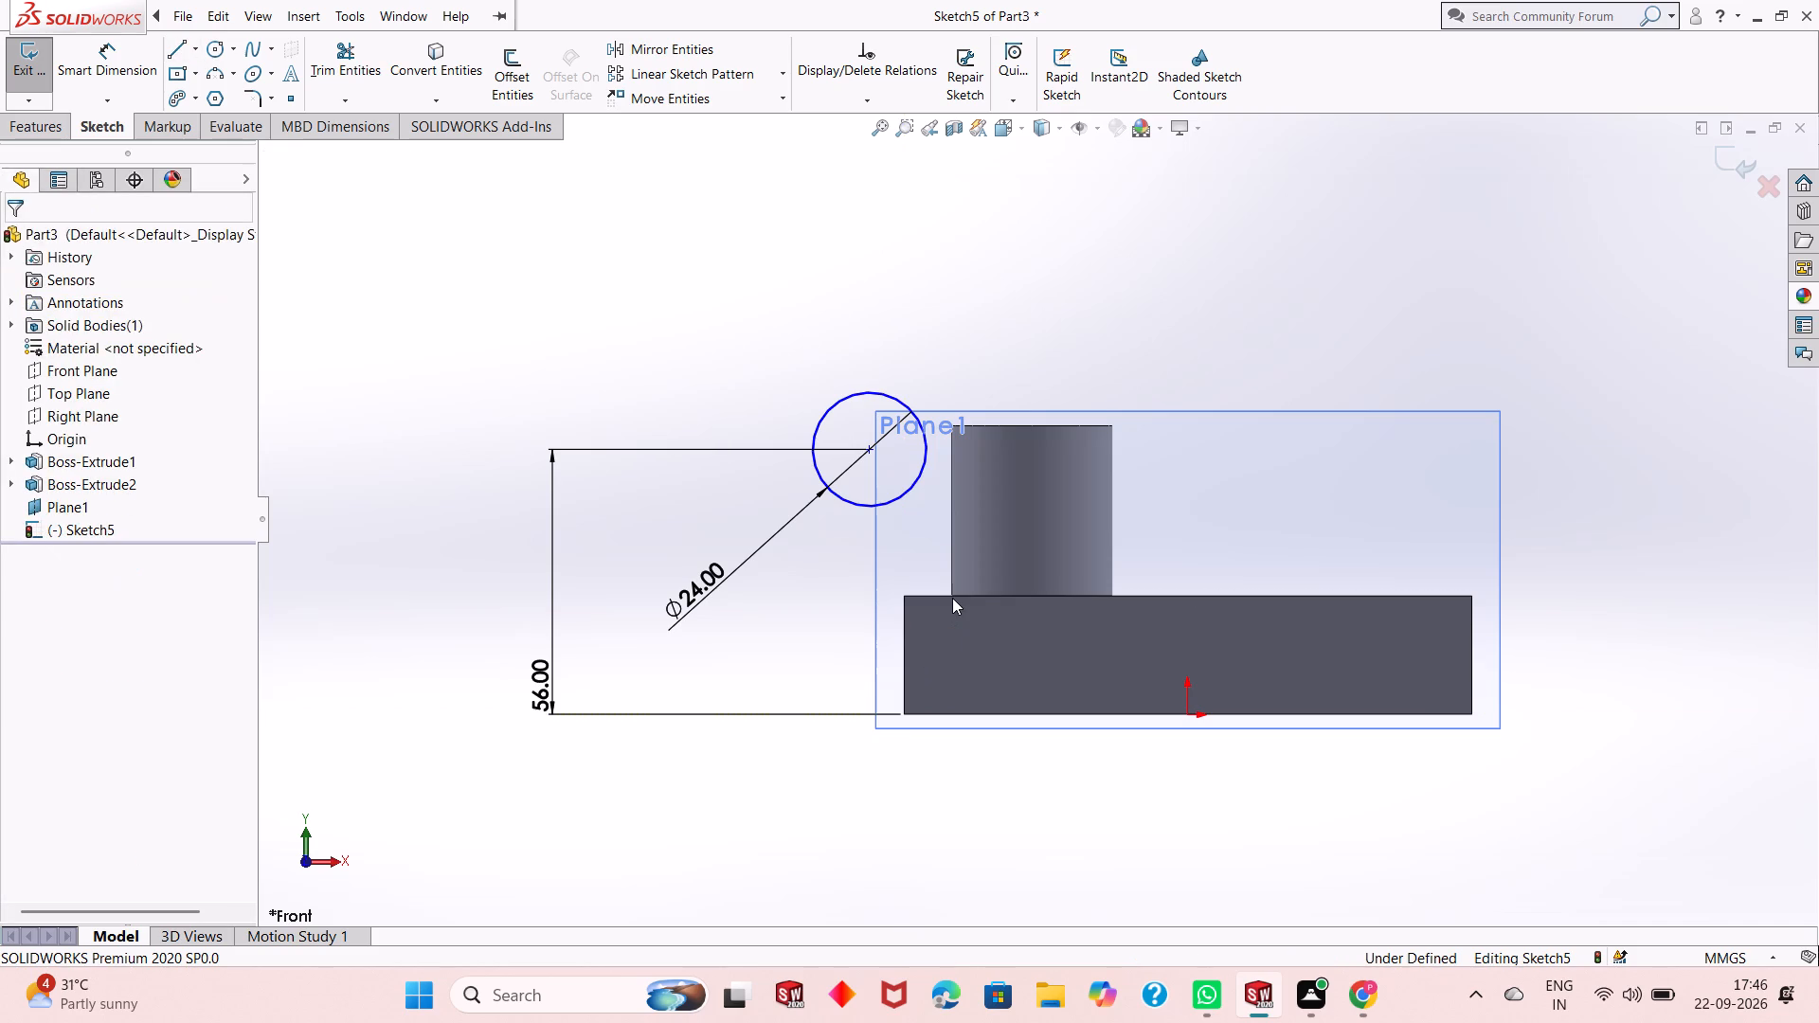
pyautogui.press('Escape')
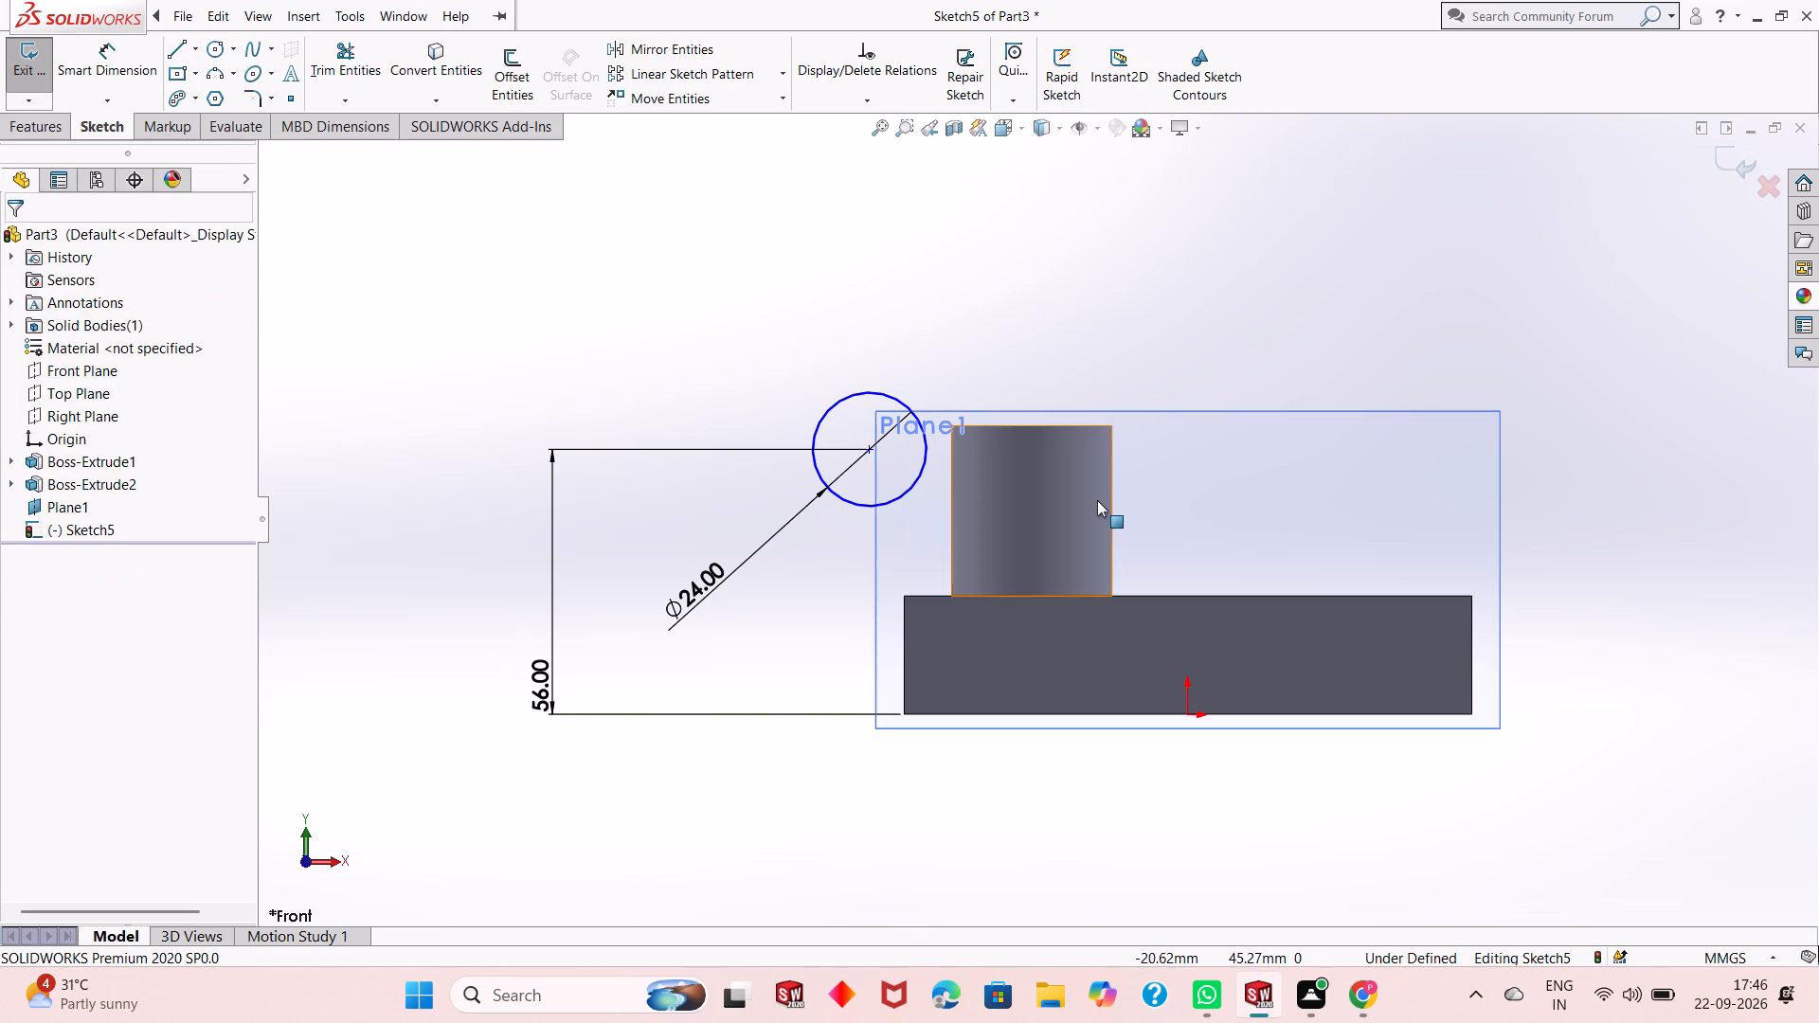
# Dimension the circle centre's horizontal distance from the block's far bottom corner, on the end away from the boss, to 125 mm.
pyautogui.moveTo(1097, 500); pyautogui.dragTo(1098, 643, button='middle')
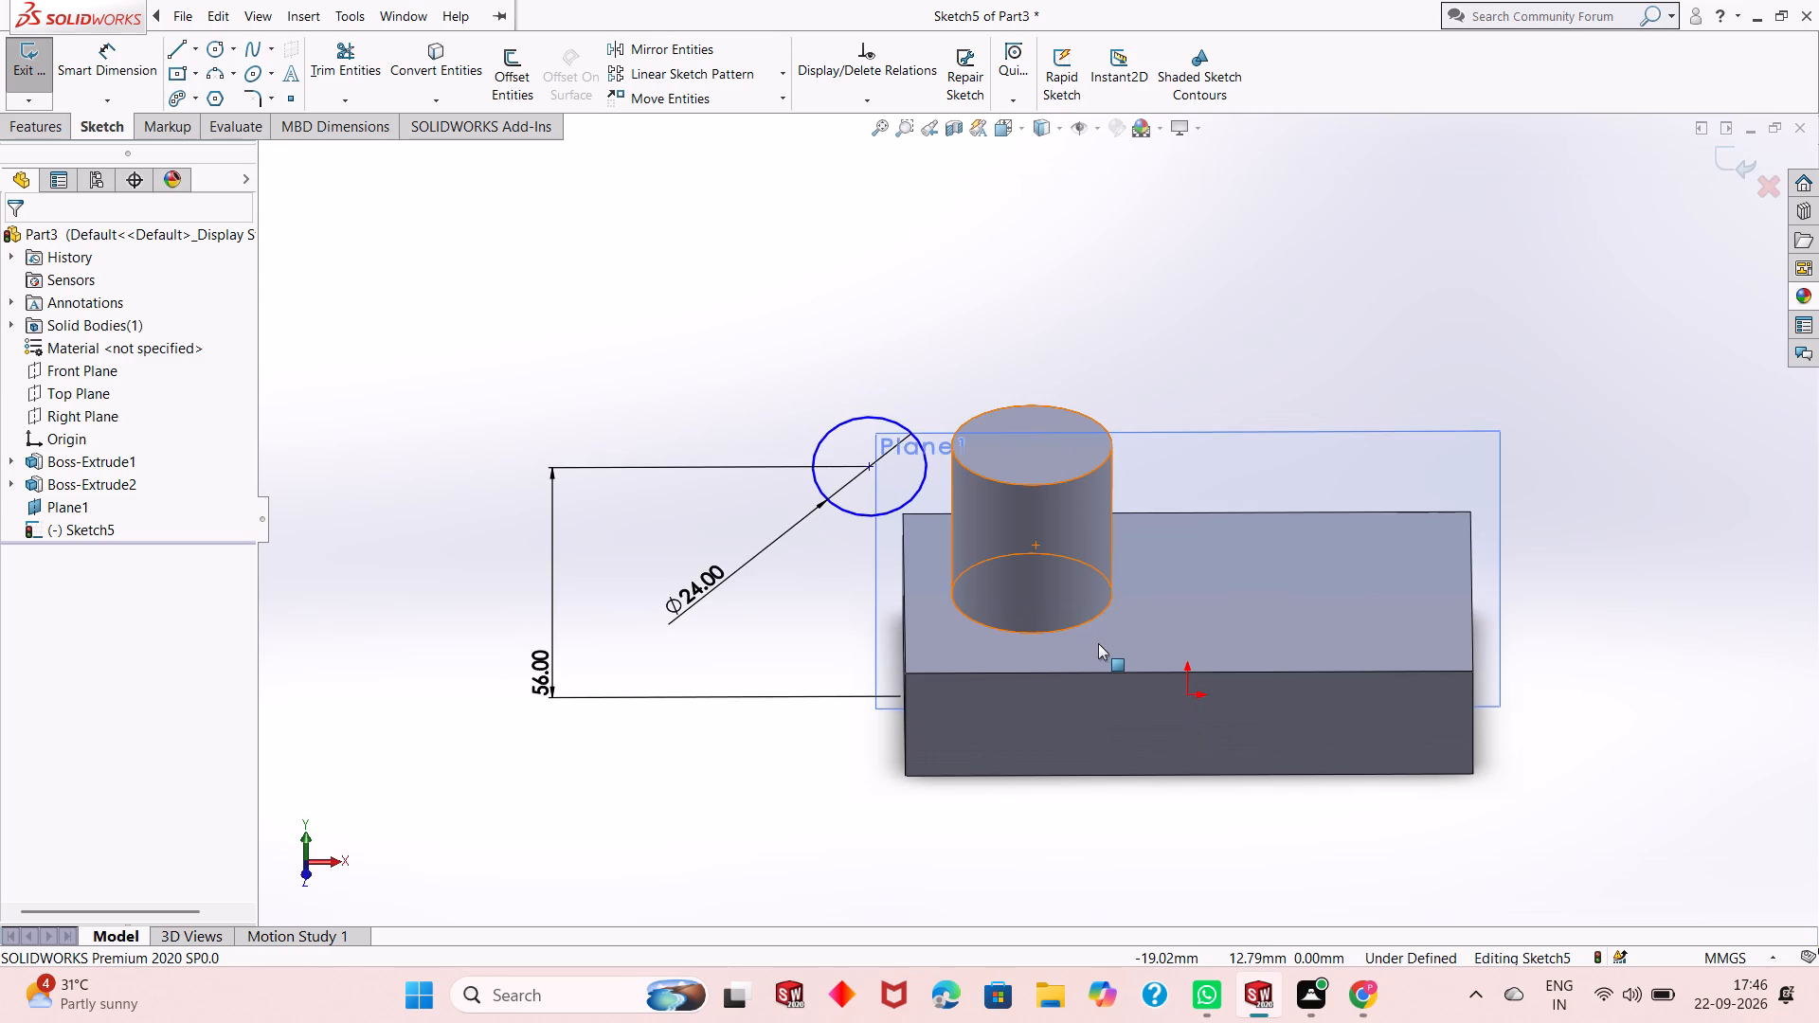
pyautogui.hotkey('ctrl', '8')
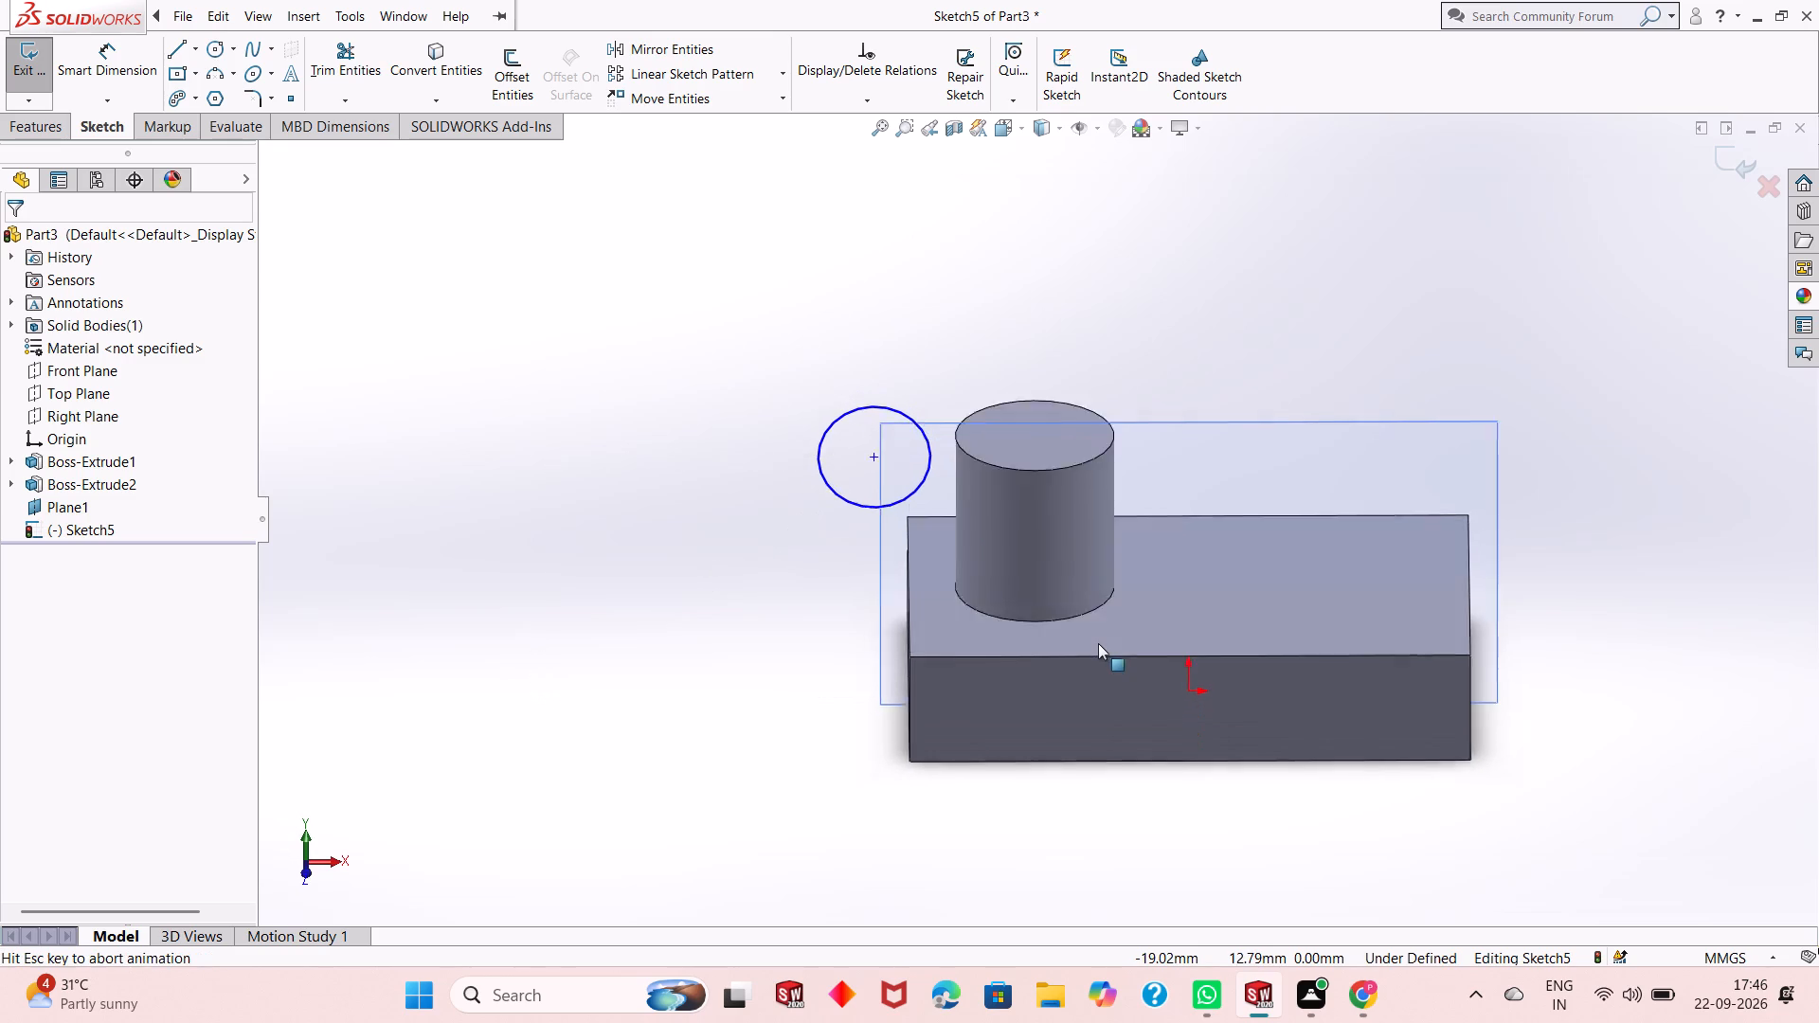
pyautogui.scroll(-2, 1199, 463)
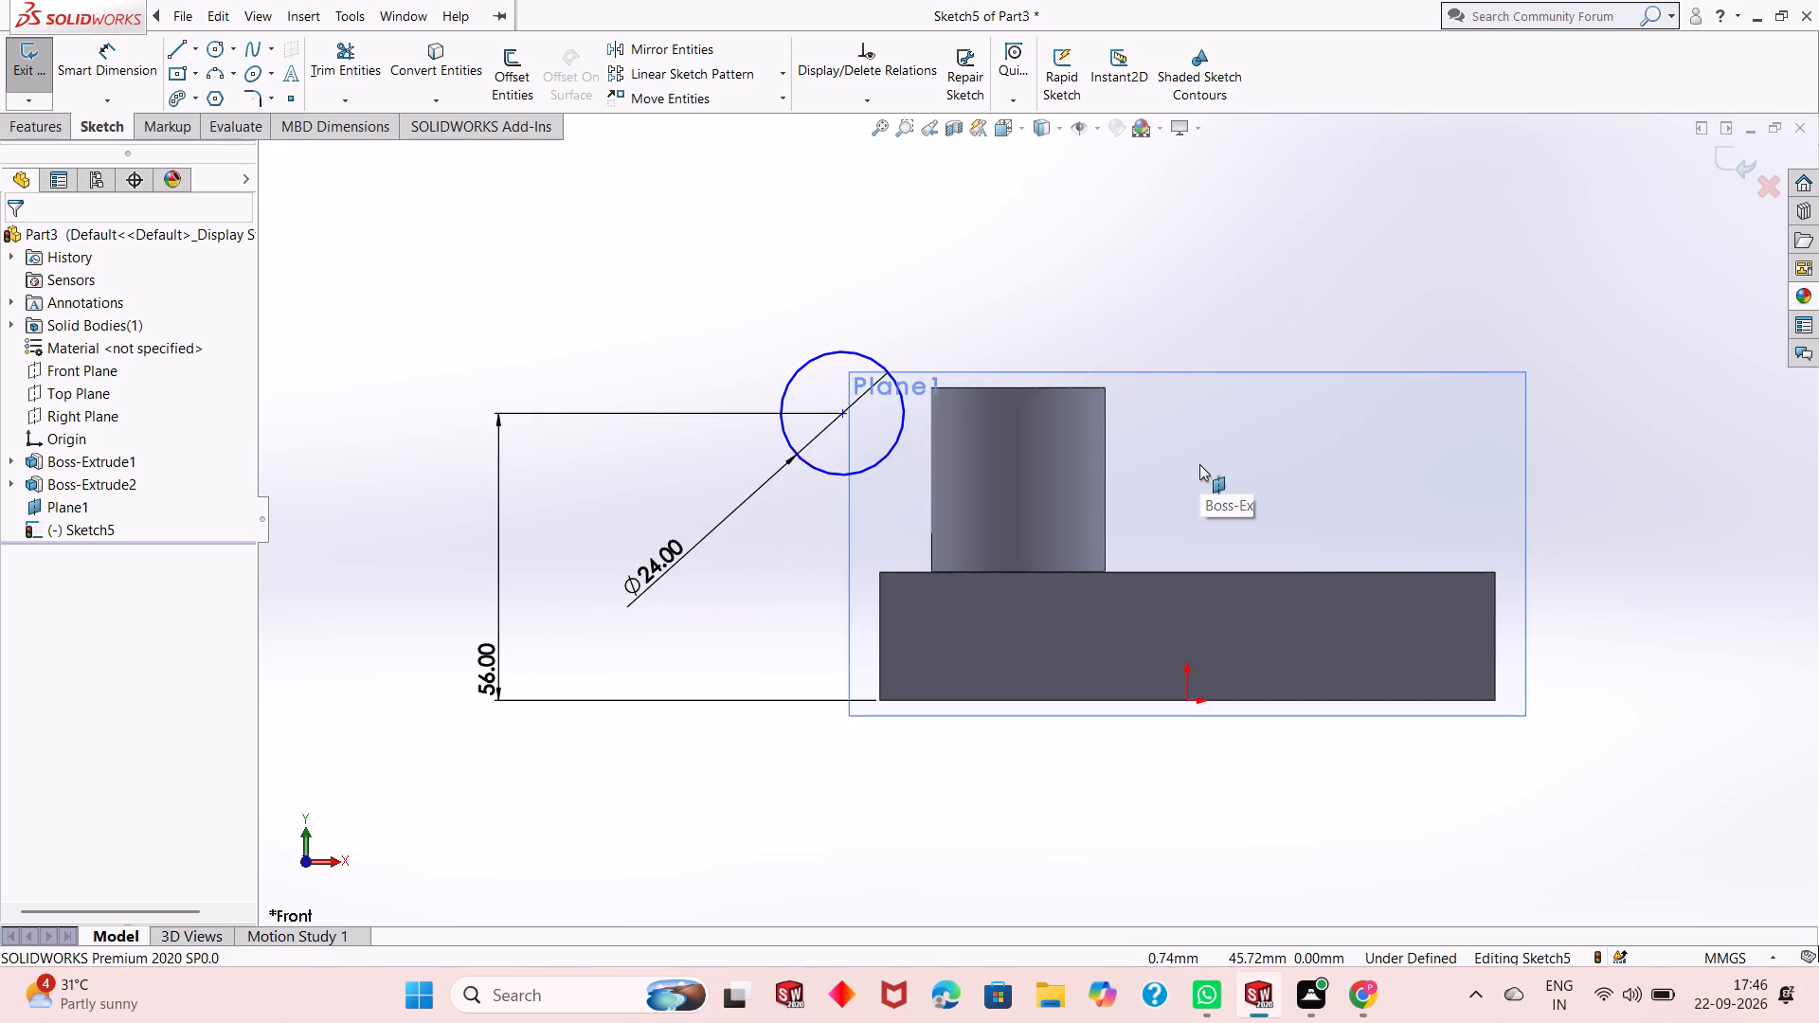
pyautogui.scroll(1, 1003, 486)
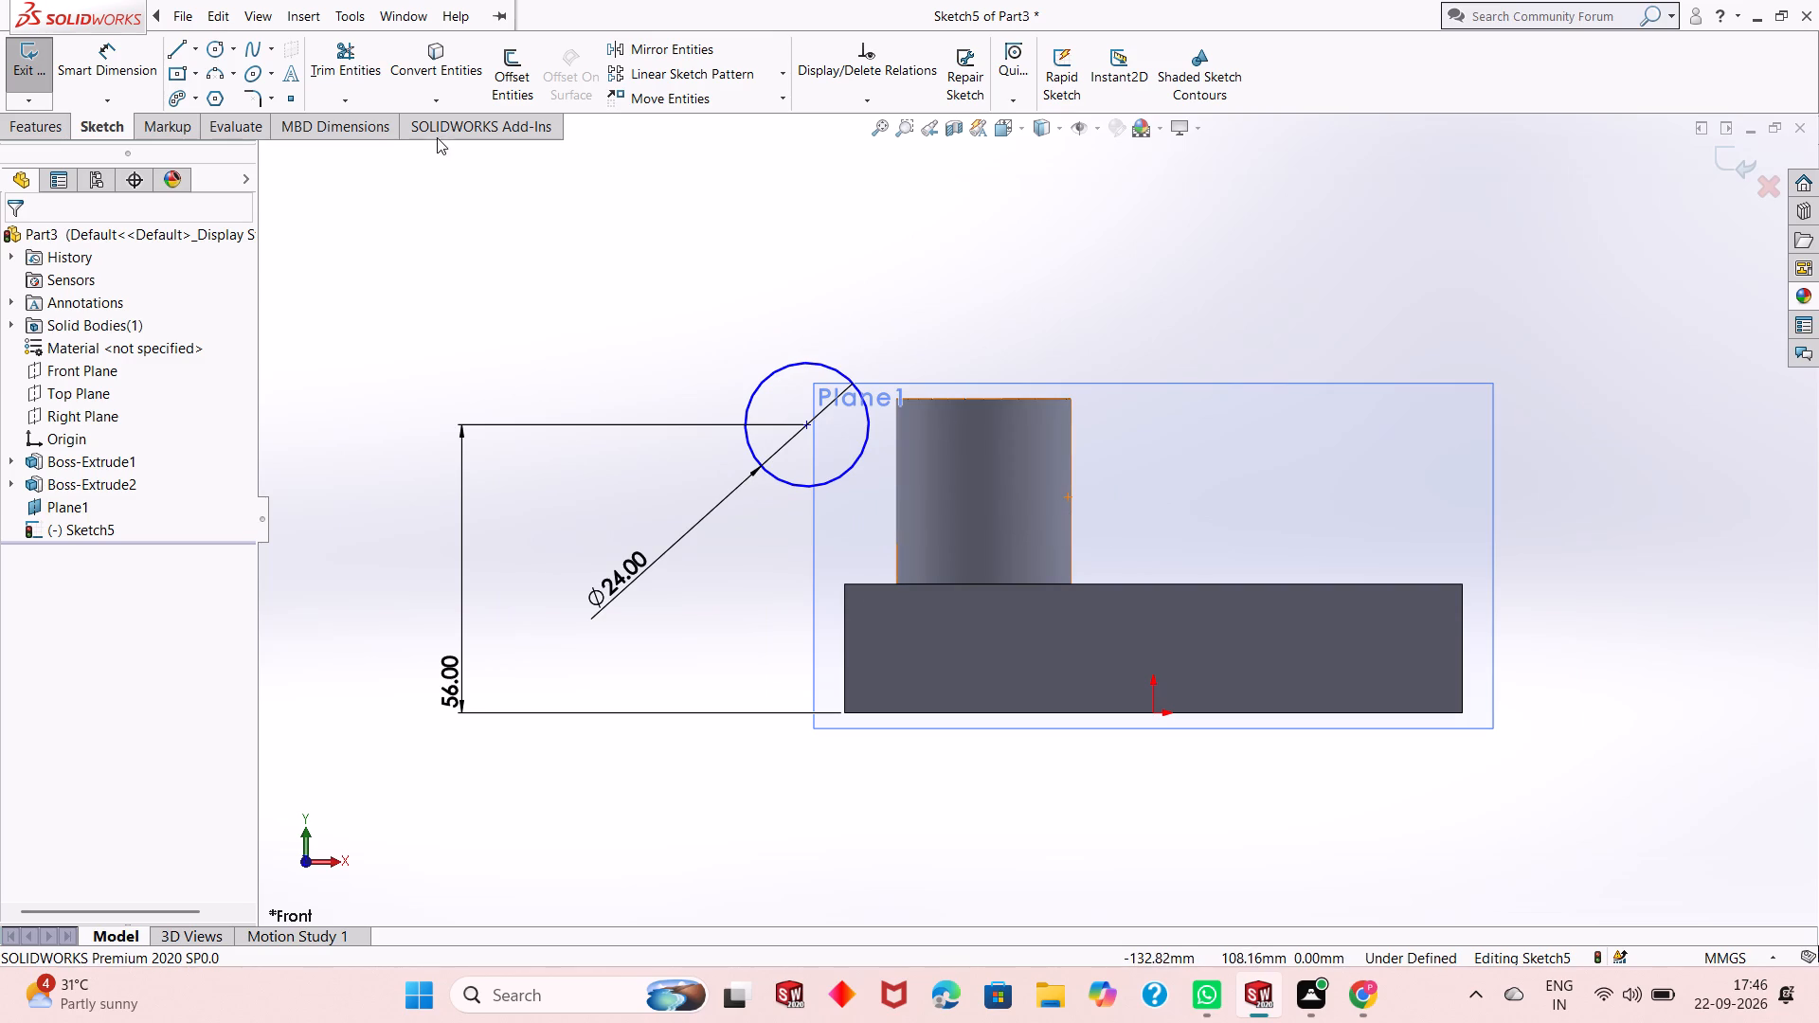
pyautogui.click(127, 71)
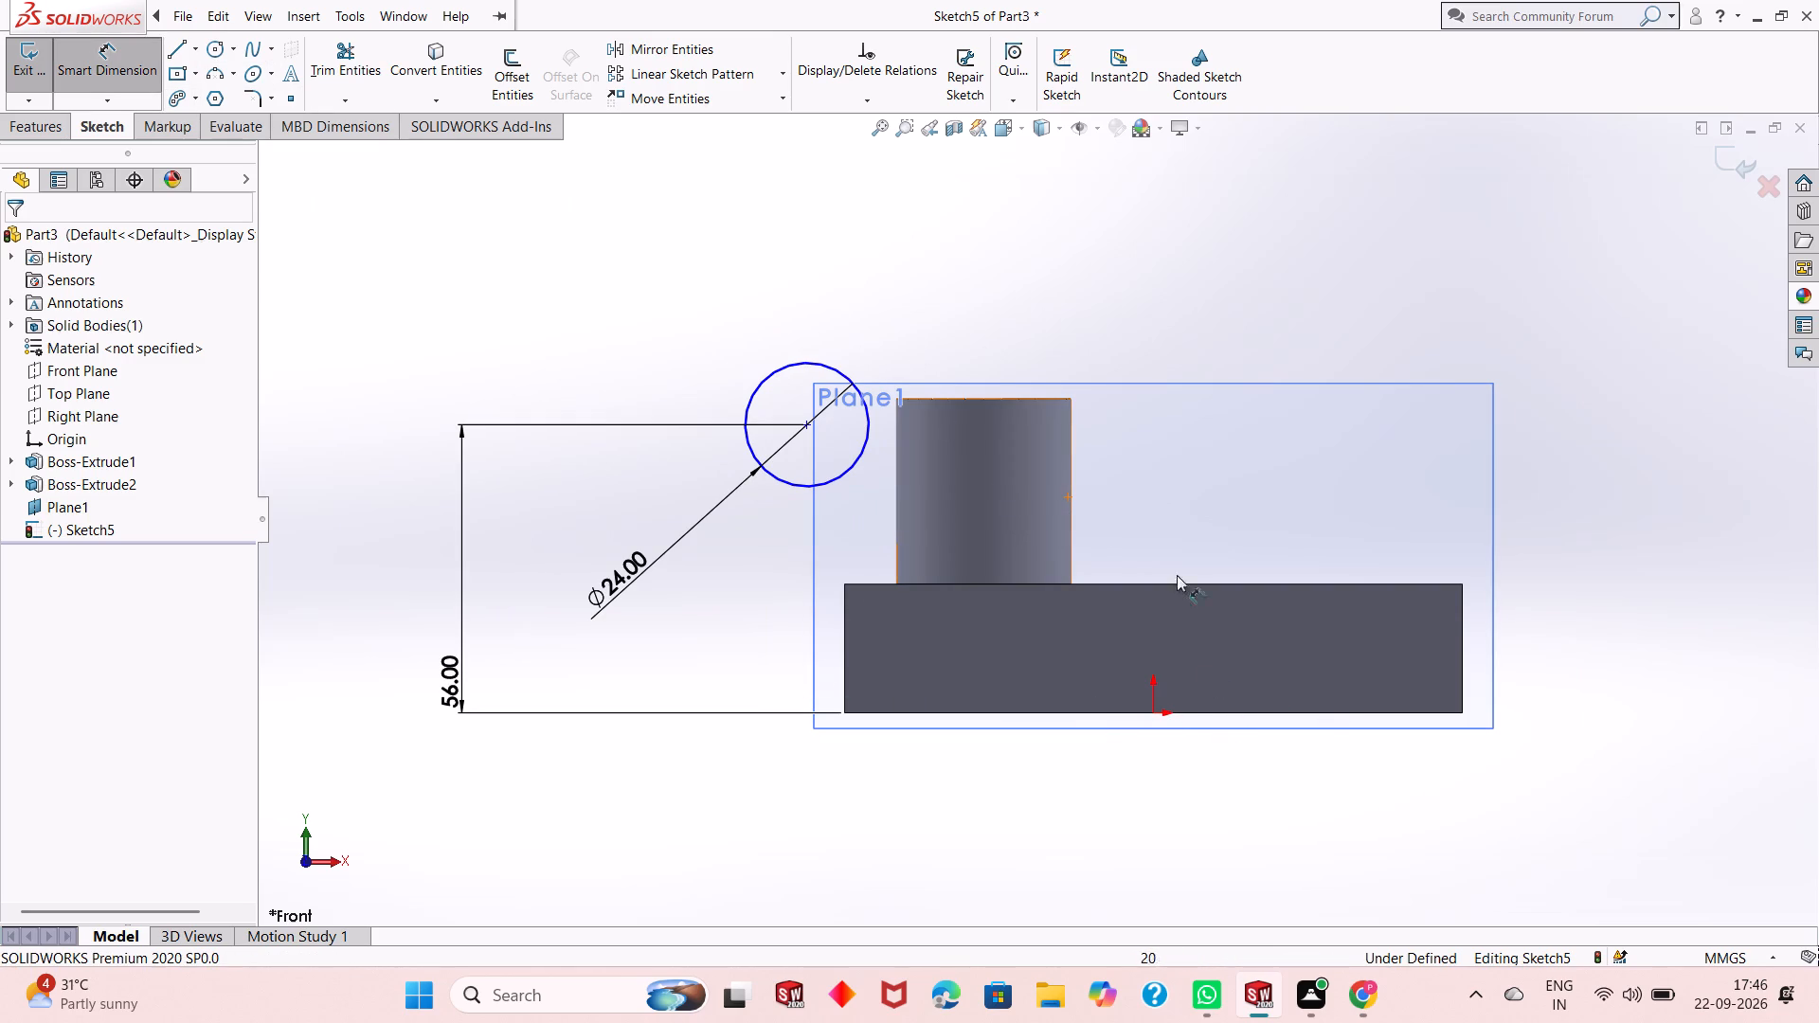
pyautogui.click(809, 429)
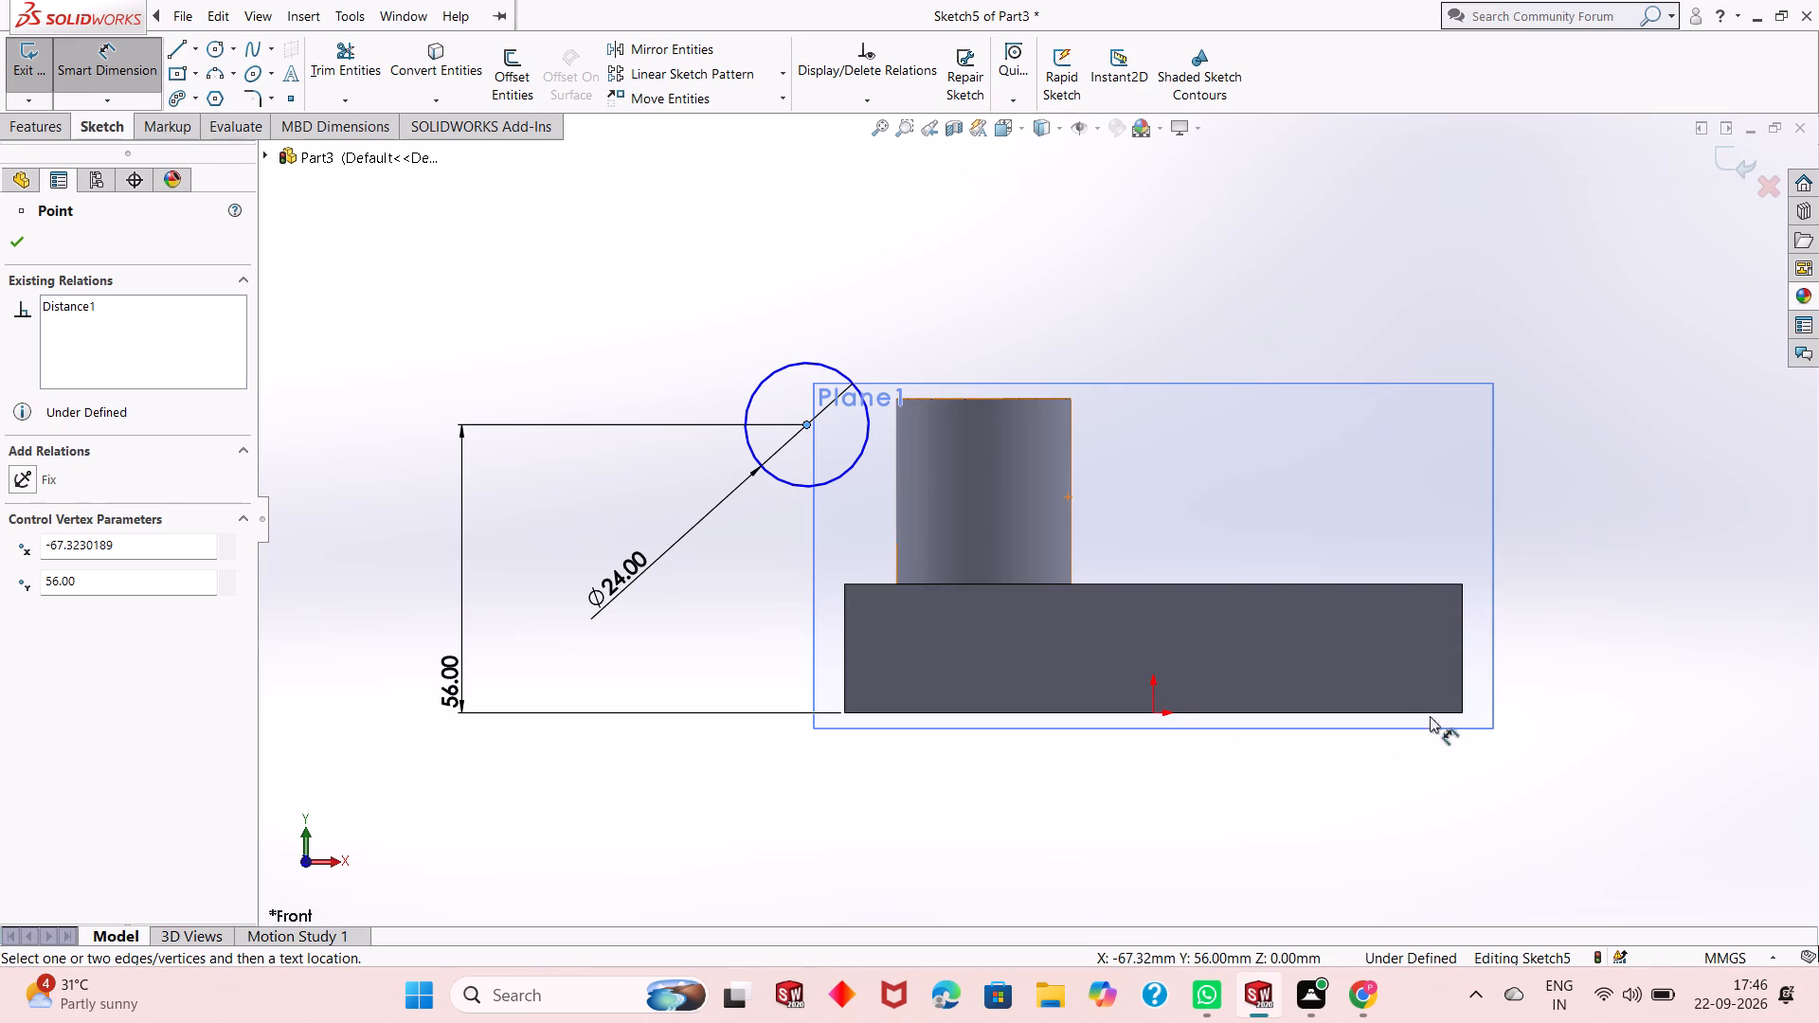
pyautogui.click(1465, 714)
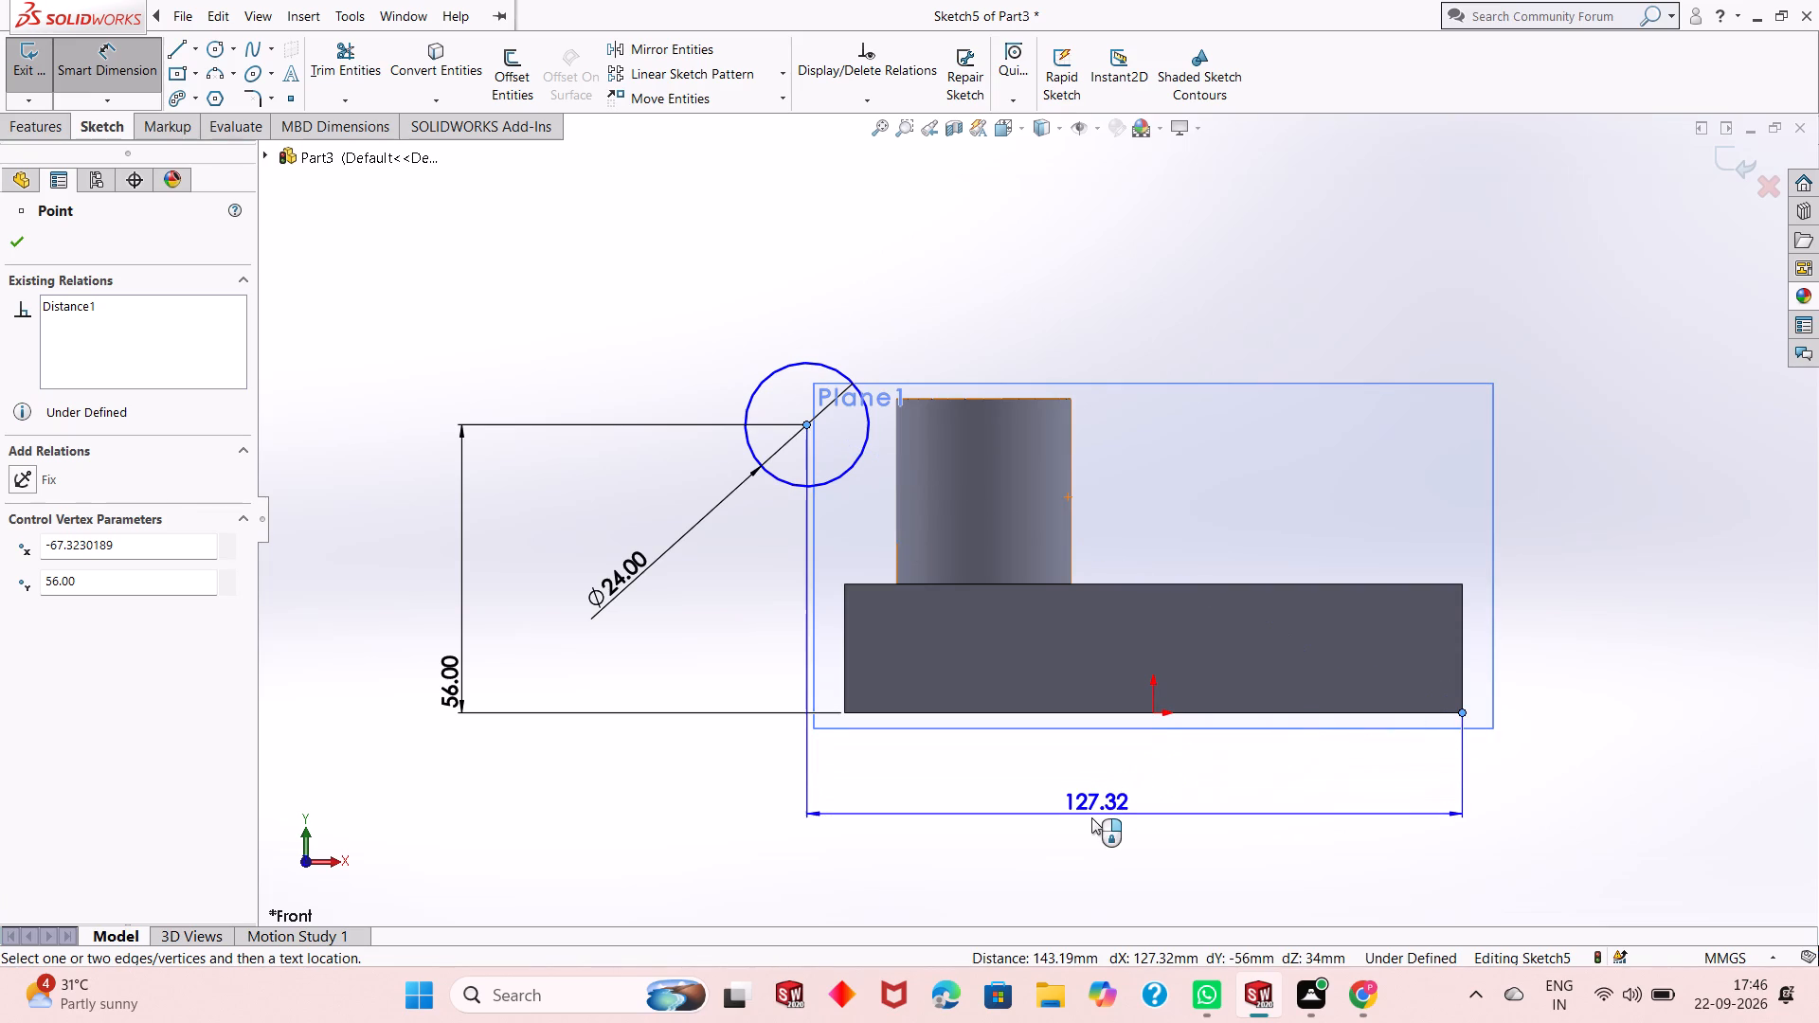
pyautogui.click(1091, 817)
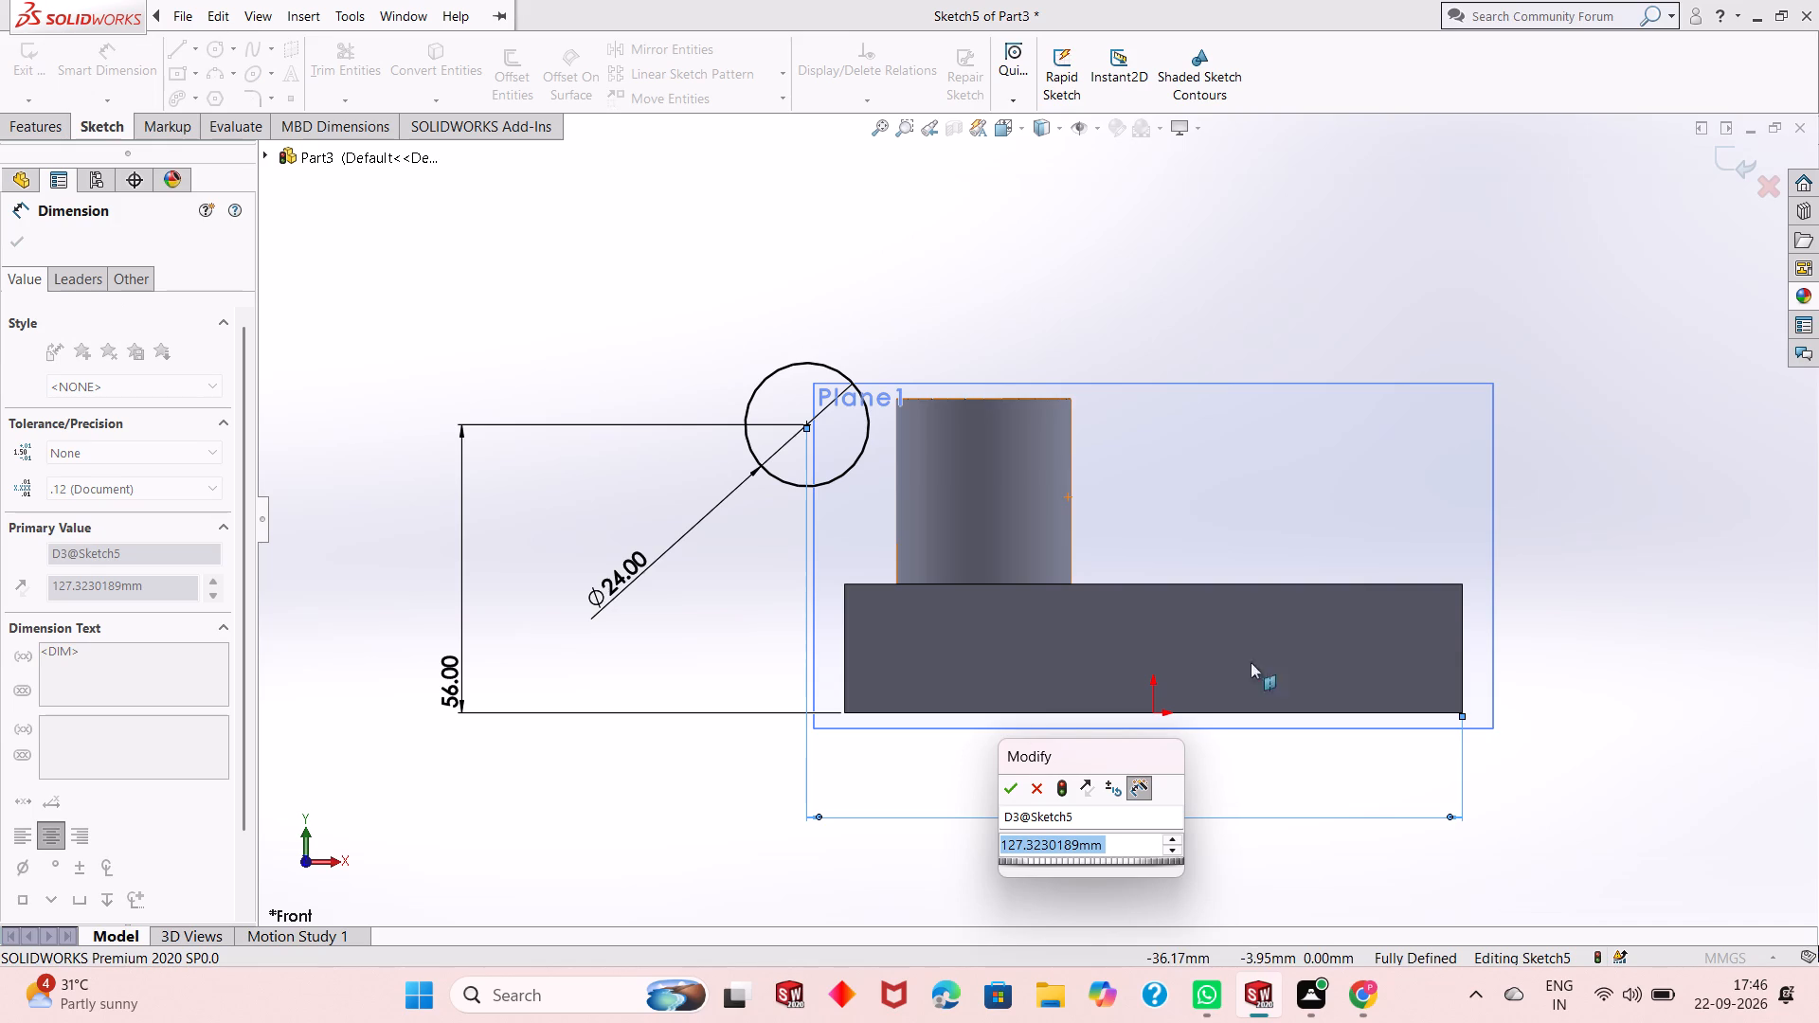
pyautogui.write('125')
pyautogui.press('Return')
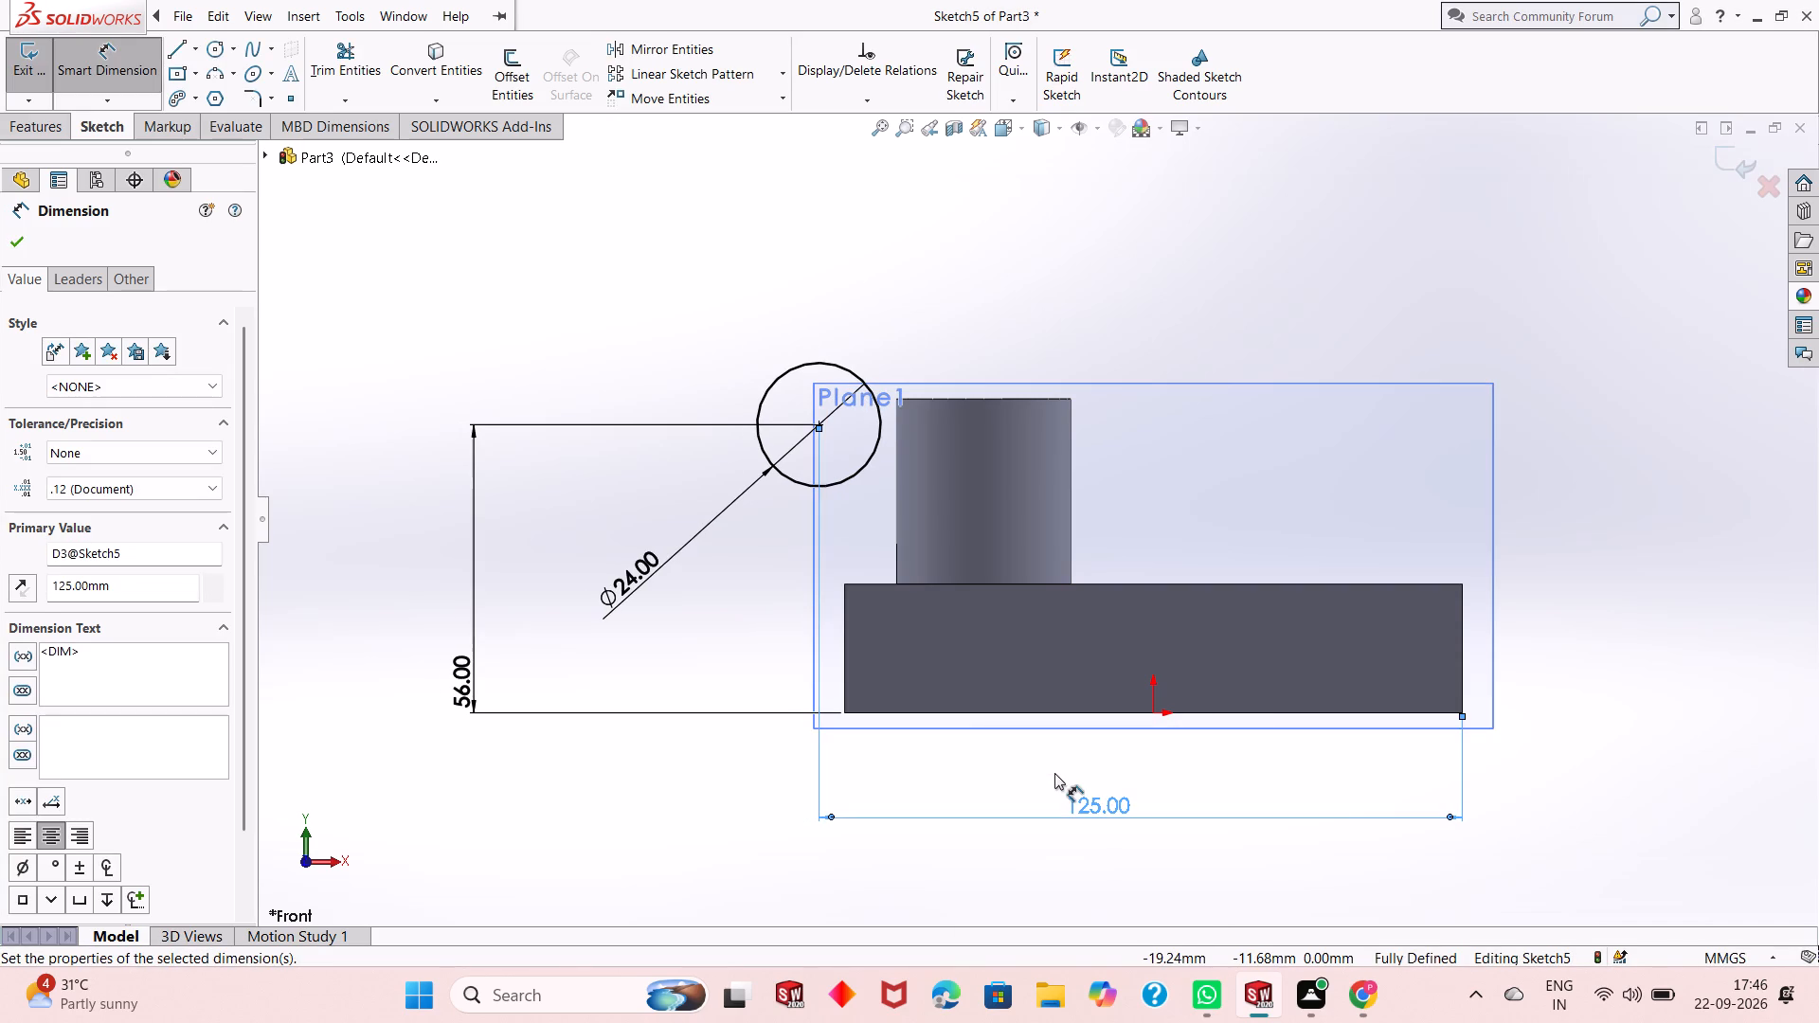
pyautogui.rightClick(708, 306)
pyautogui.click(646, 322)
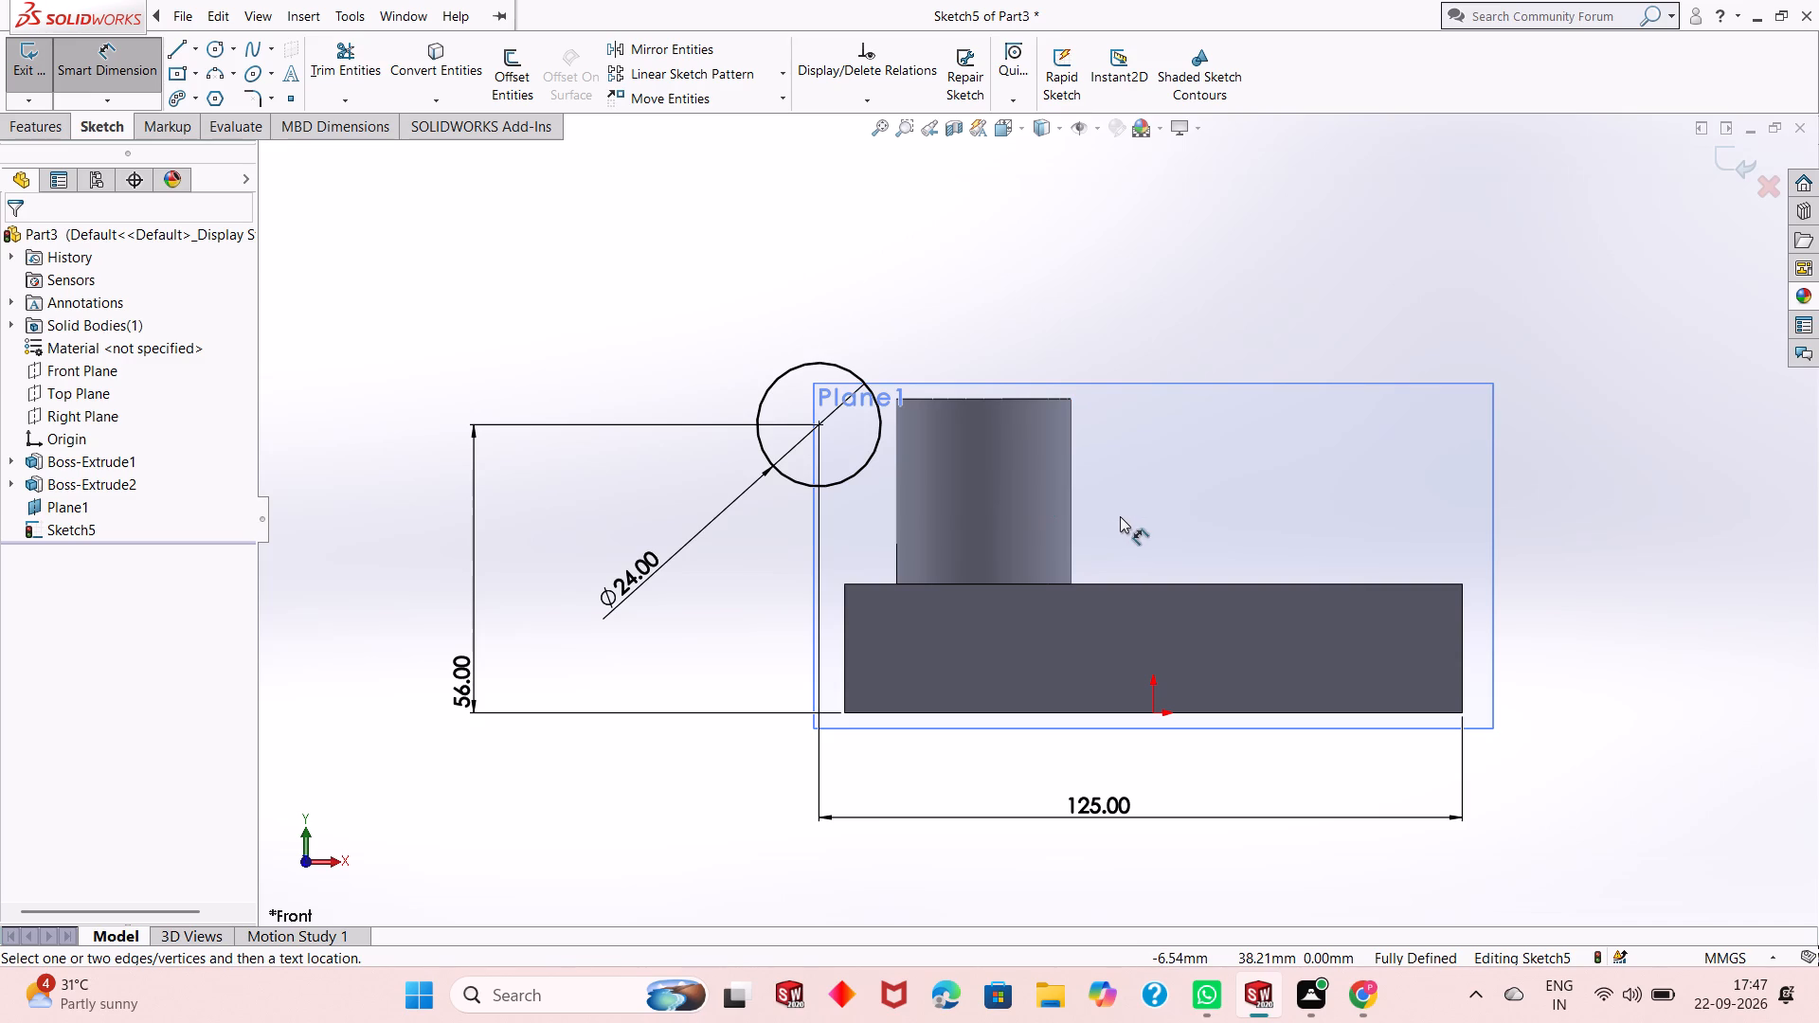
# Examine in 3D how the sketched circle sits relative to the boss and the block.
pyautogui.moveTo(1109, 531); pyautogui.dragTo(1188, 611, button='middle')
pyautogui.scroll(-1, 1048, 370)
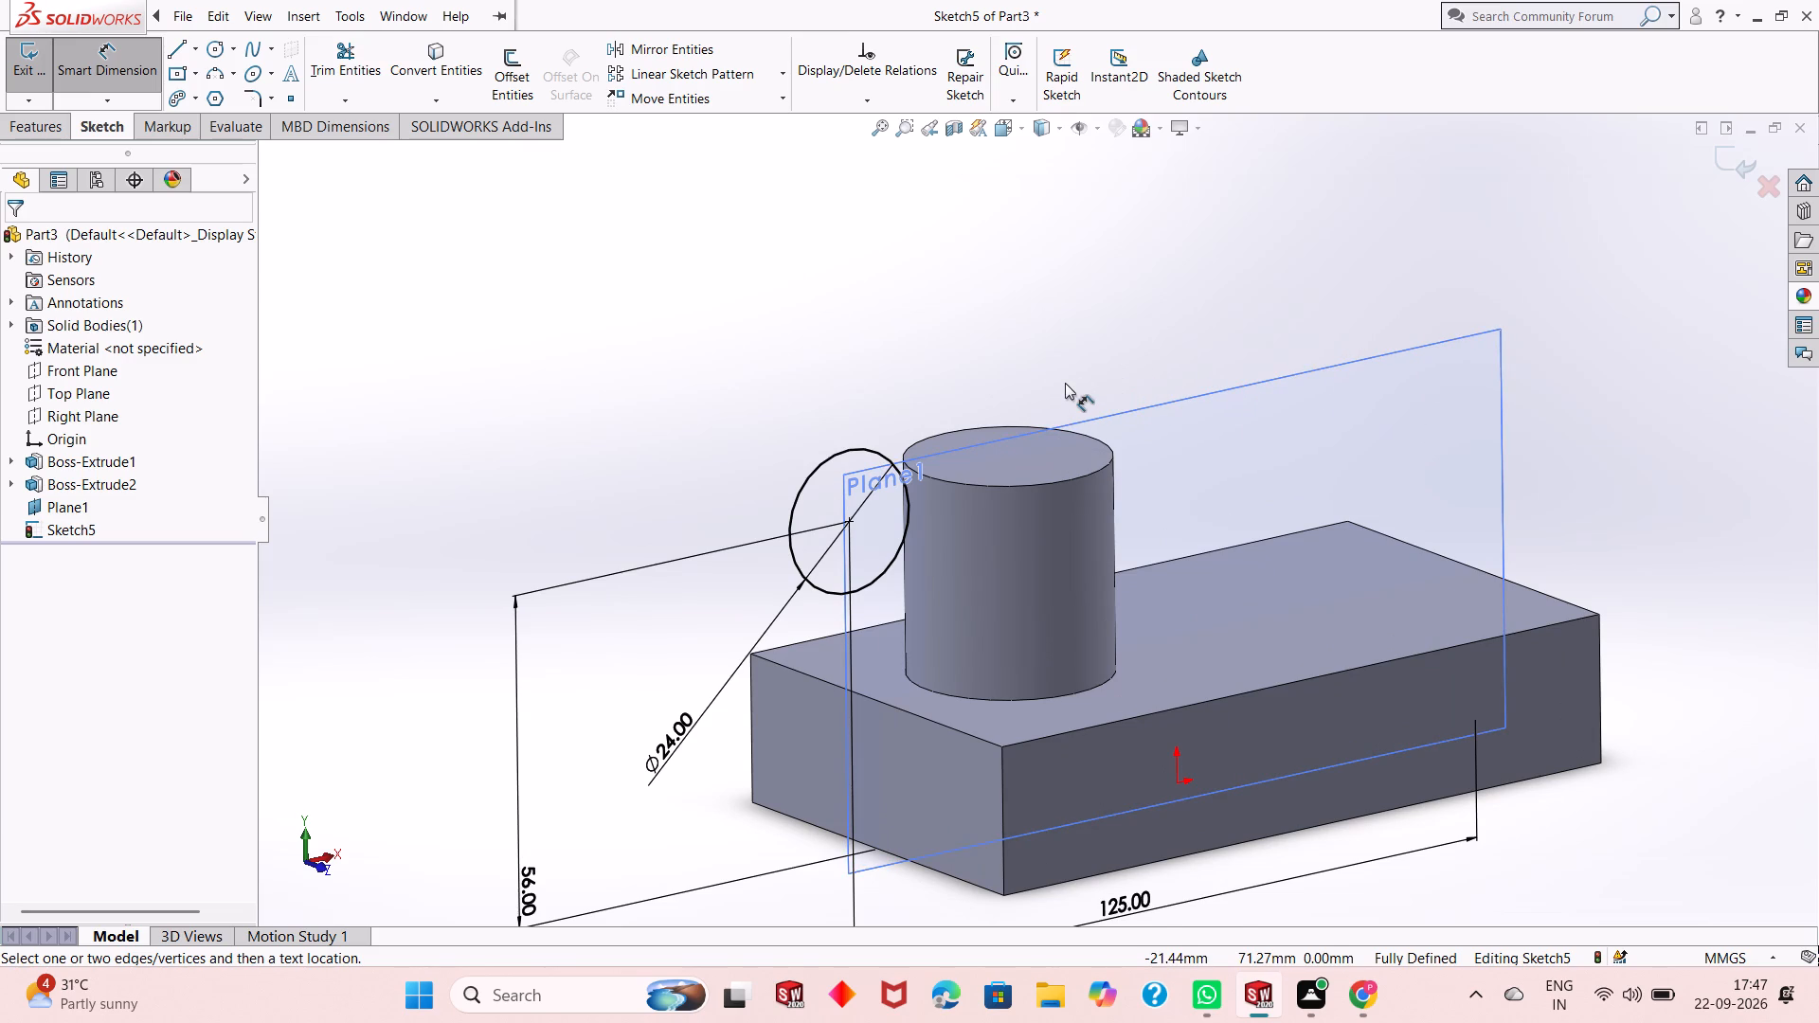
pyautogui.scroll(-2, 1171, 339)
pyautogui.scroll(1, 1171, 339)
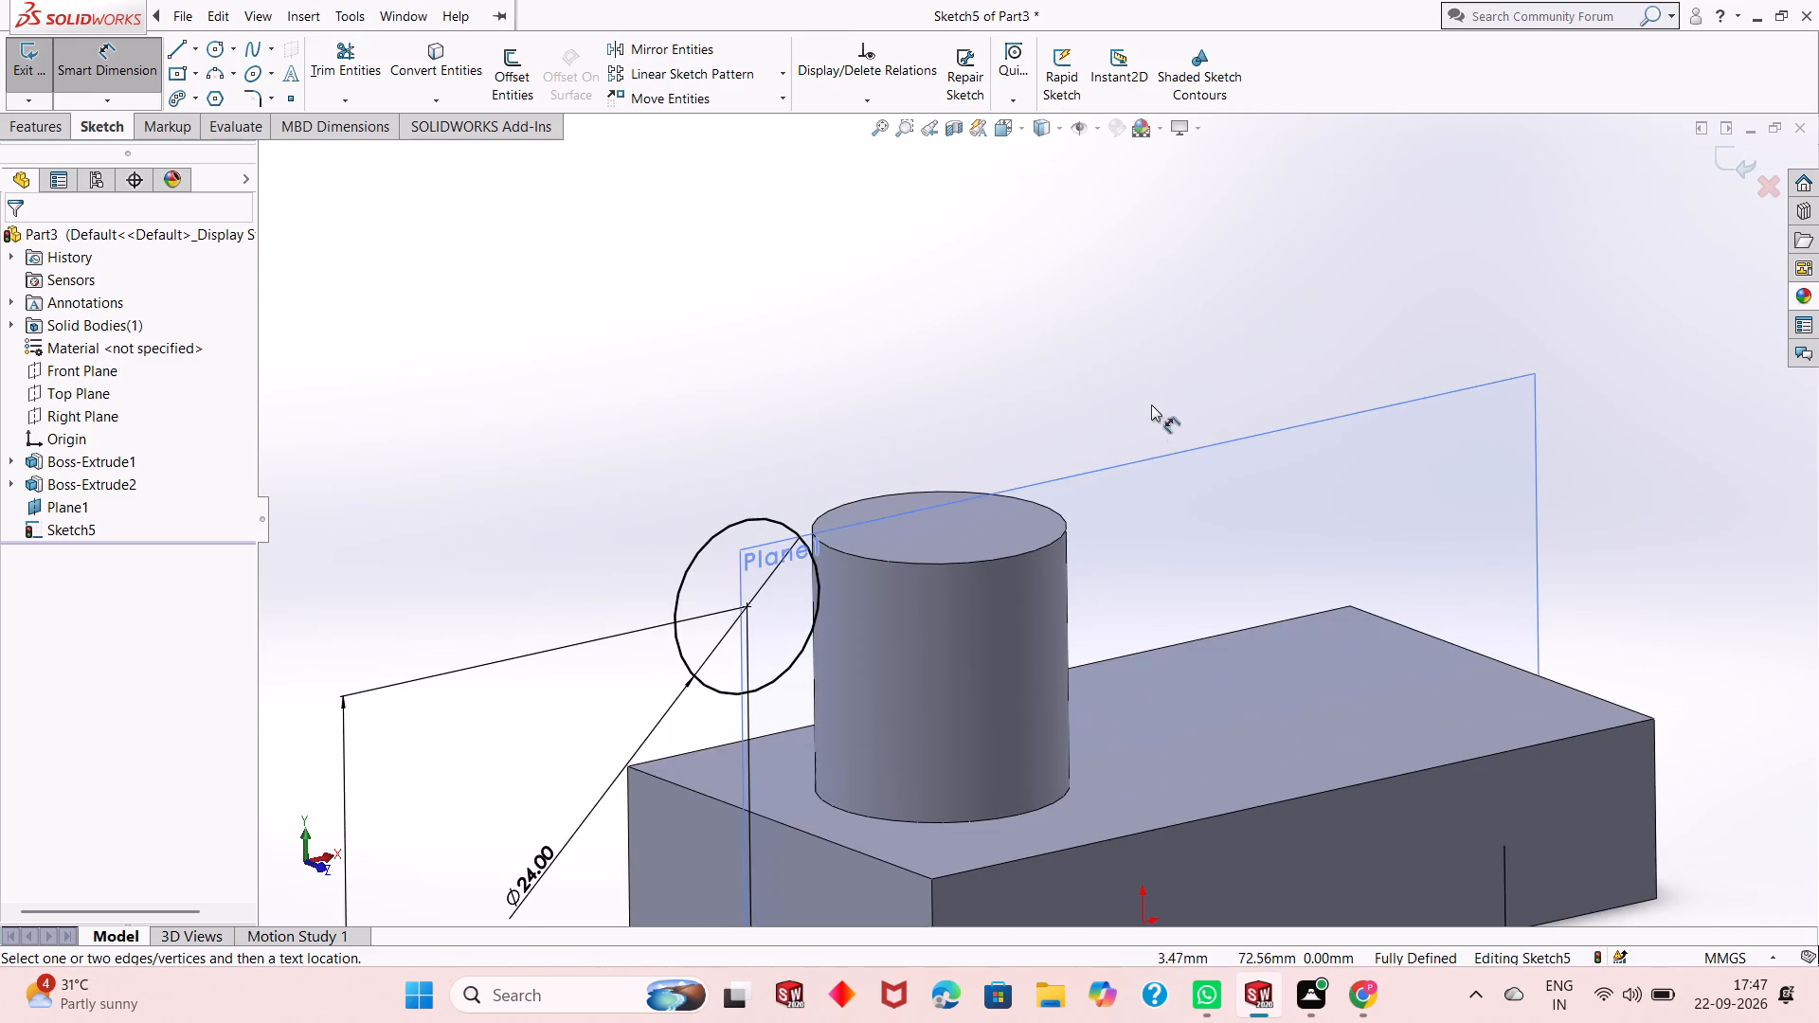
pyautogui.scroll(-1, 1054, 536)
pyautogui.scroll(3, 1054, 536)
pyautogui.scroll(-1, 1083, 442)
pyautogui.scroll(2, 1063, 540)
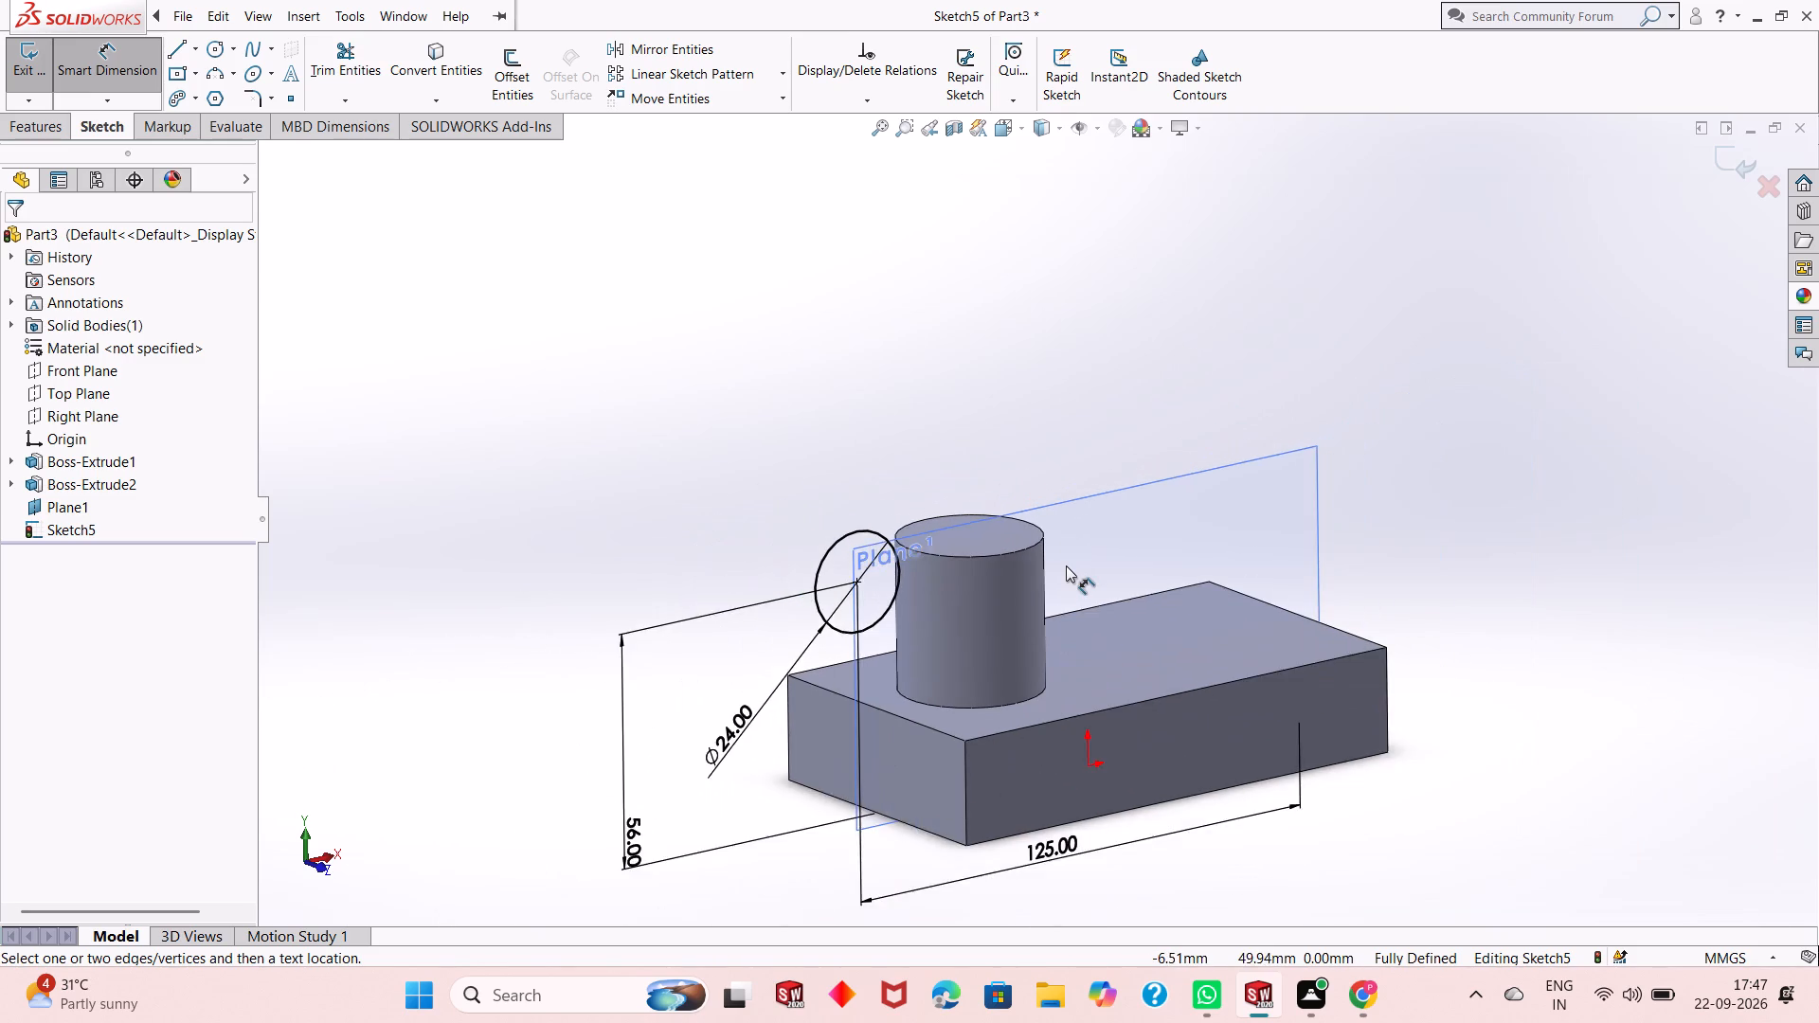
pyautogui.scroll(-4, 1066, 566)
pyautogui.scroll(5, 1065, 568)
pyautogui.scroll(-3, 1057, 601)
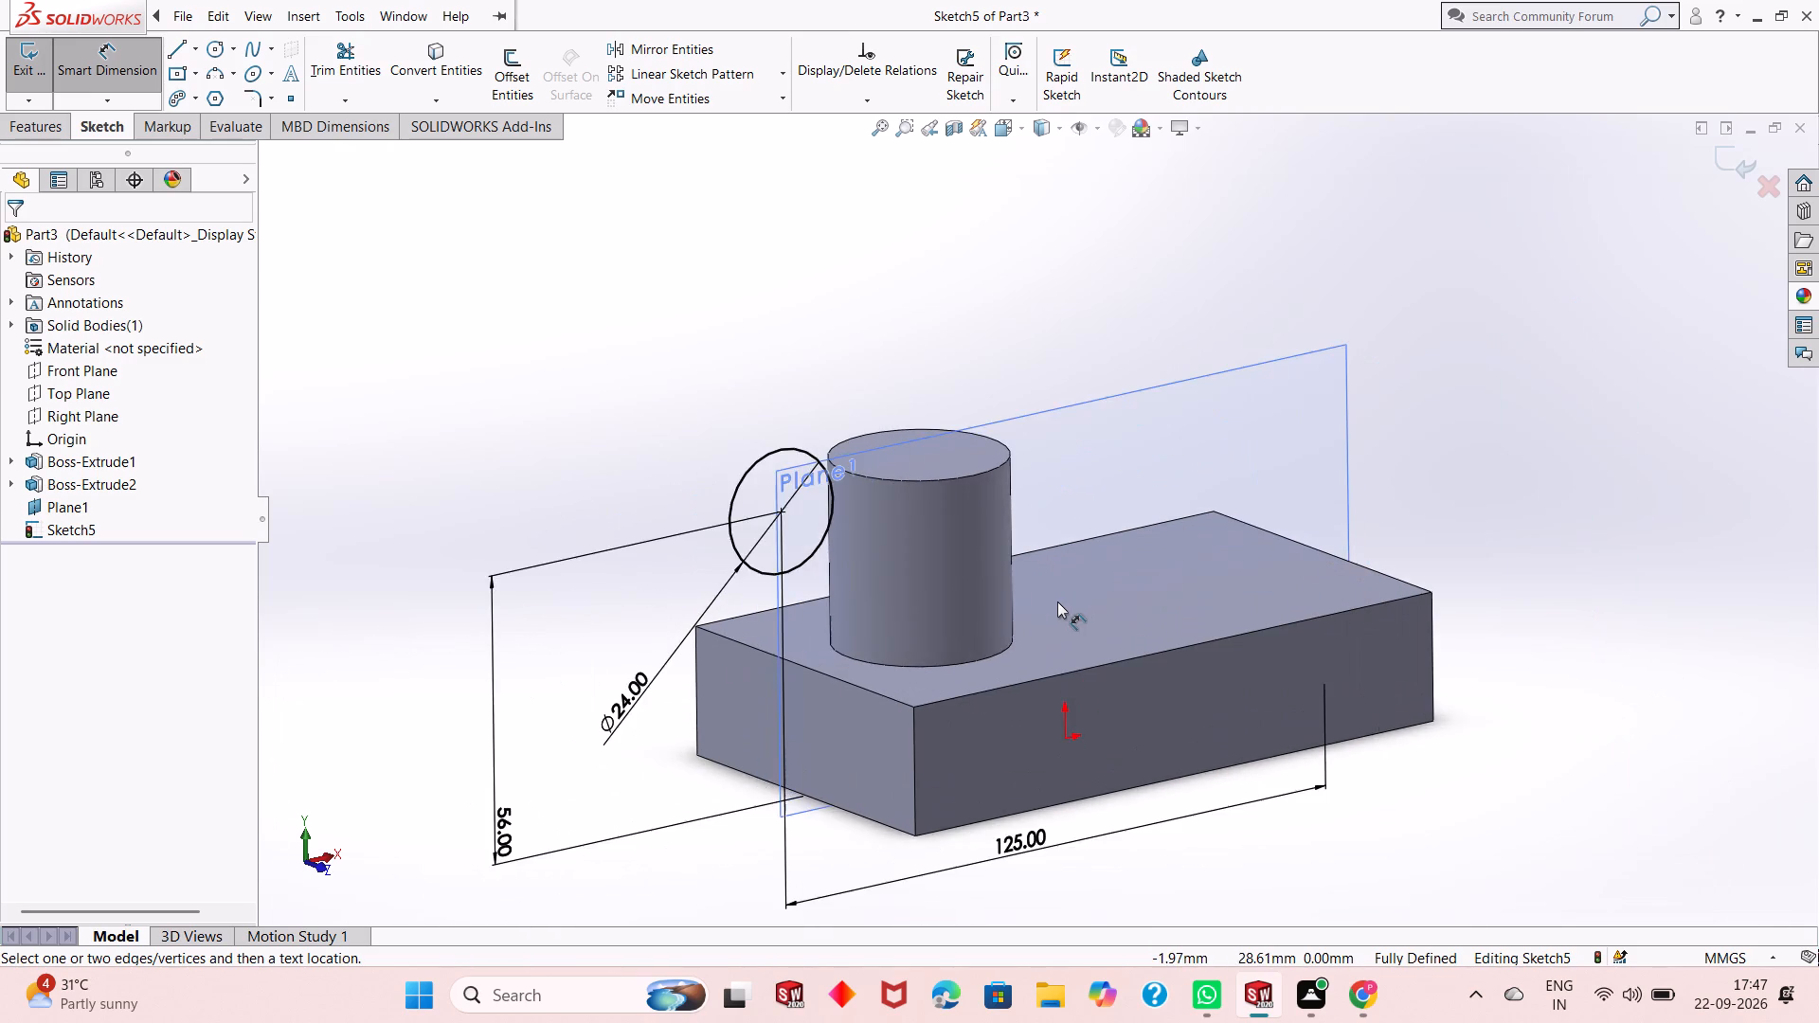
pyautogui.scroll(-1, 1069, 516)
pyautogui.scroll(2, 1069, 516)
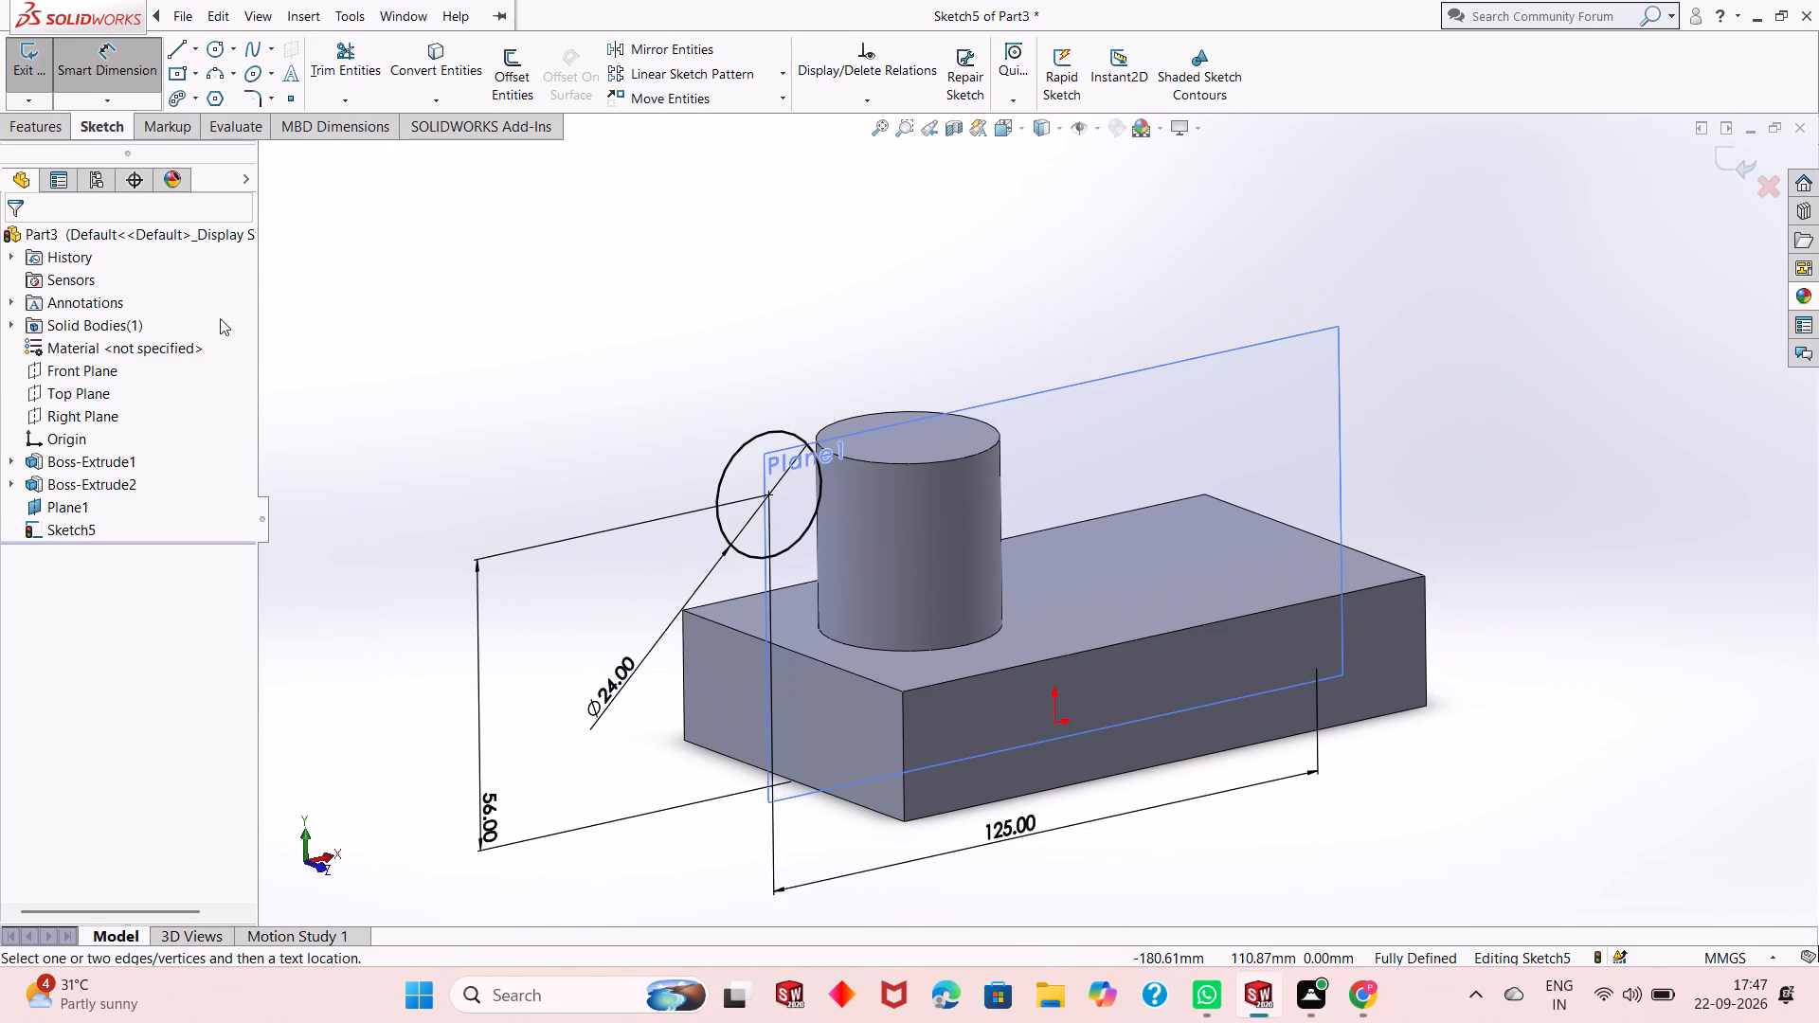
# Exit the circle sketch and set the 34 mm boss's blind extrusion depth to 48 mm.
pyautogui.click(81, 480)
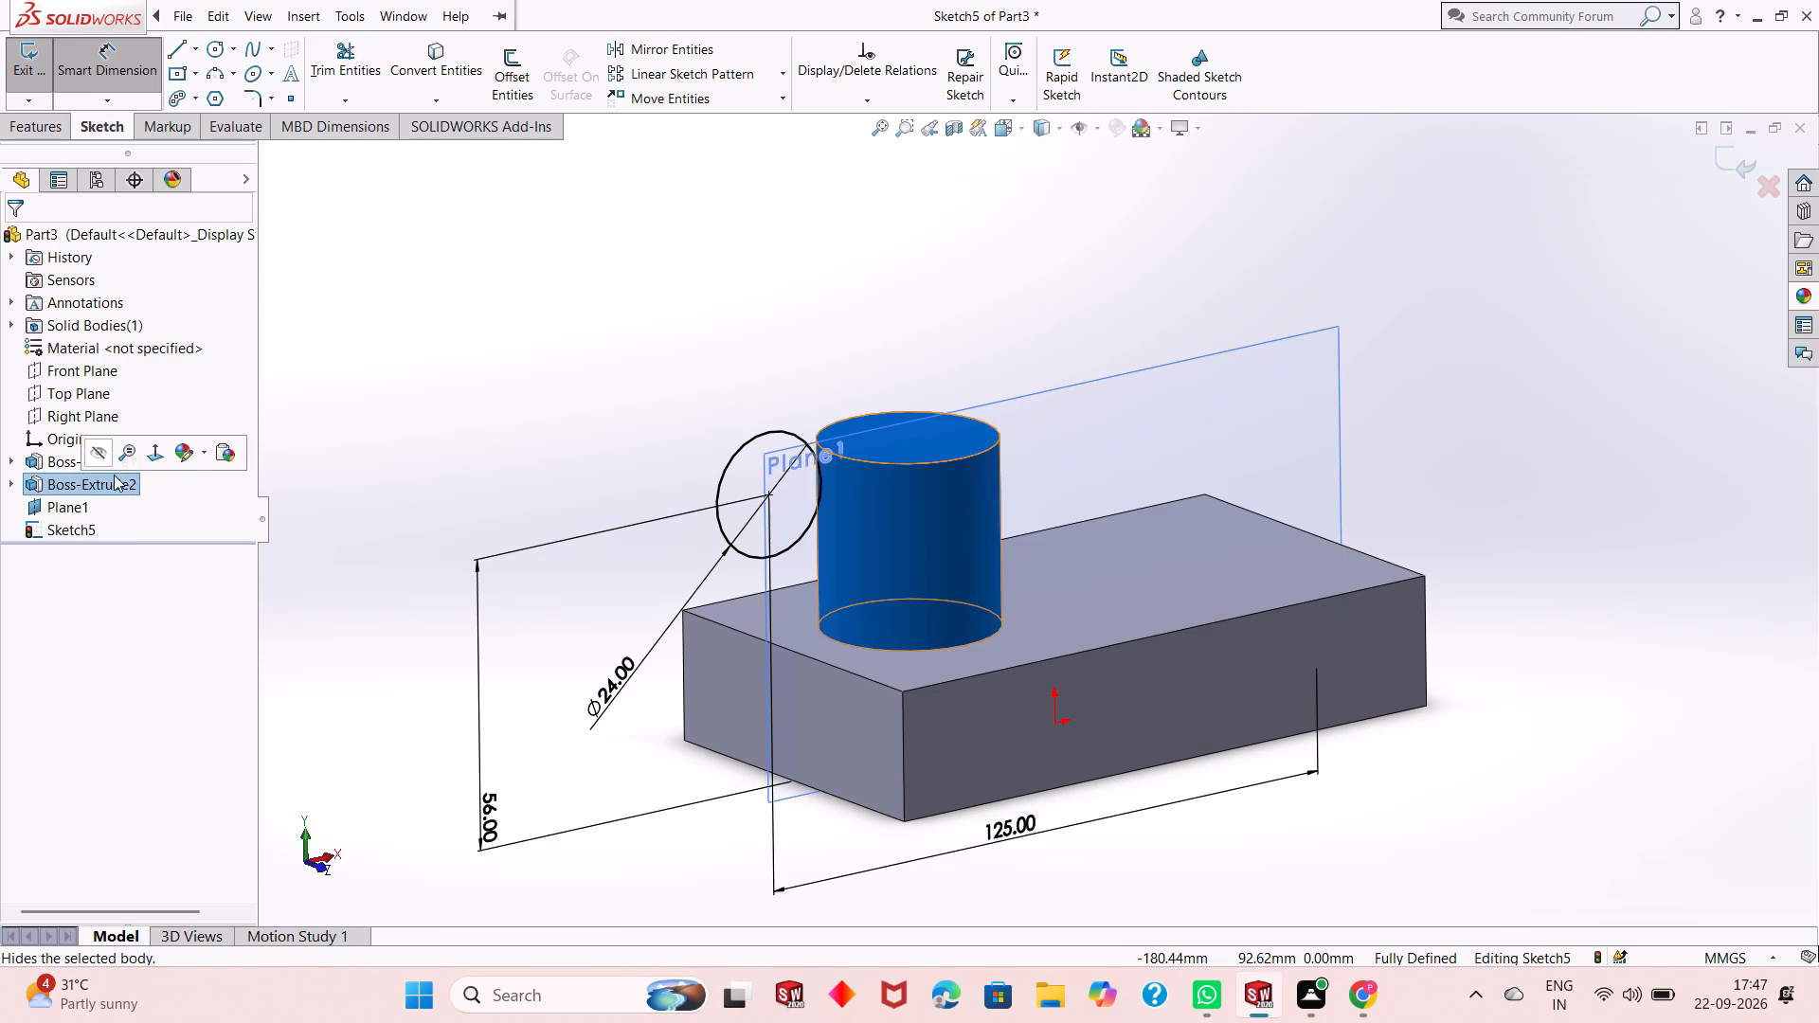
pyautogui.click(392, 402)
pyautogui.click(1720, 148)
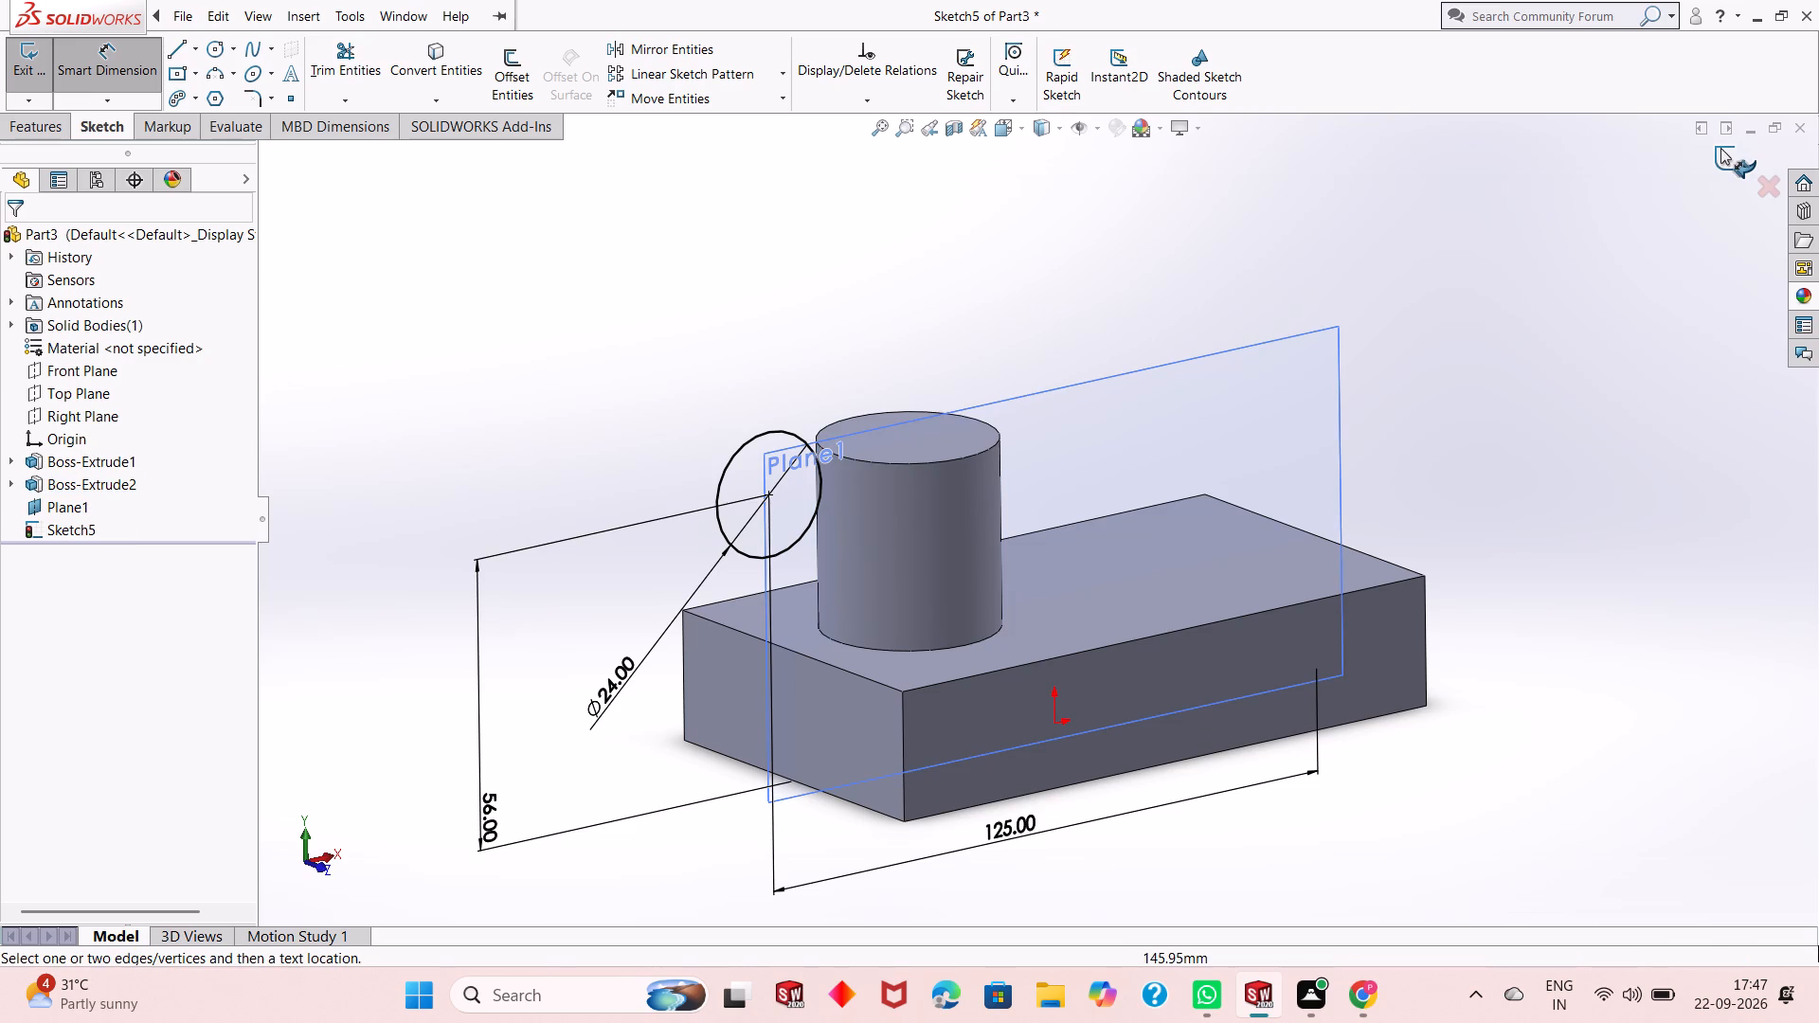
pyautogui.click(133, 481)
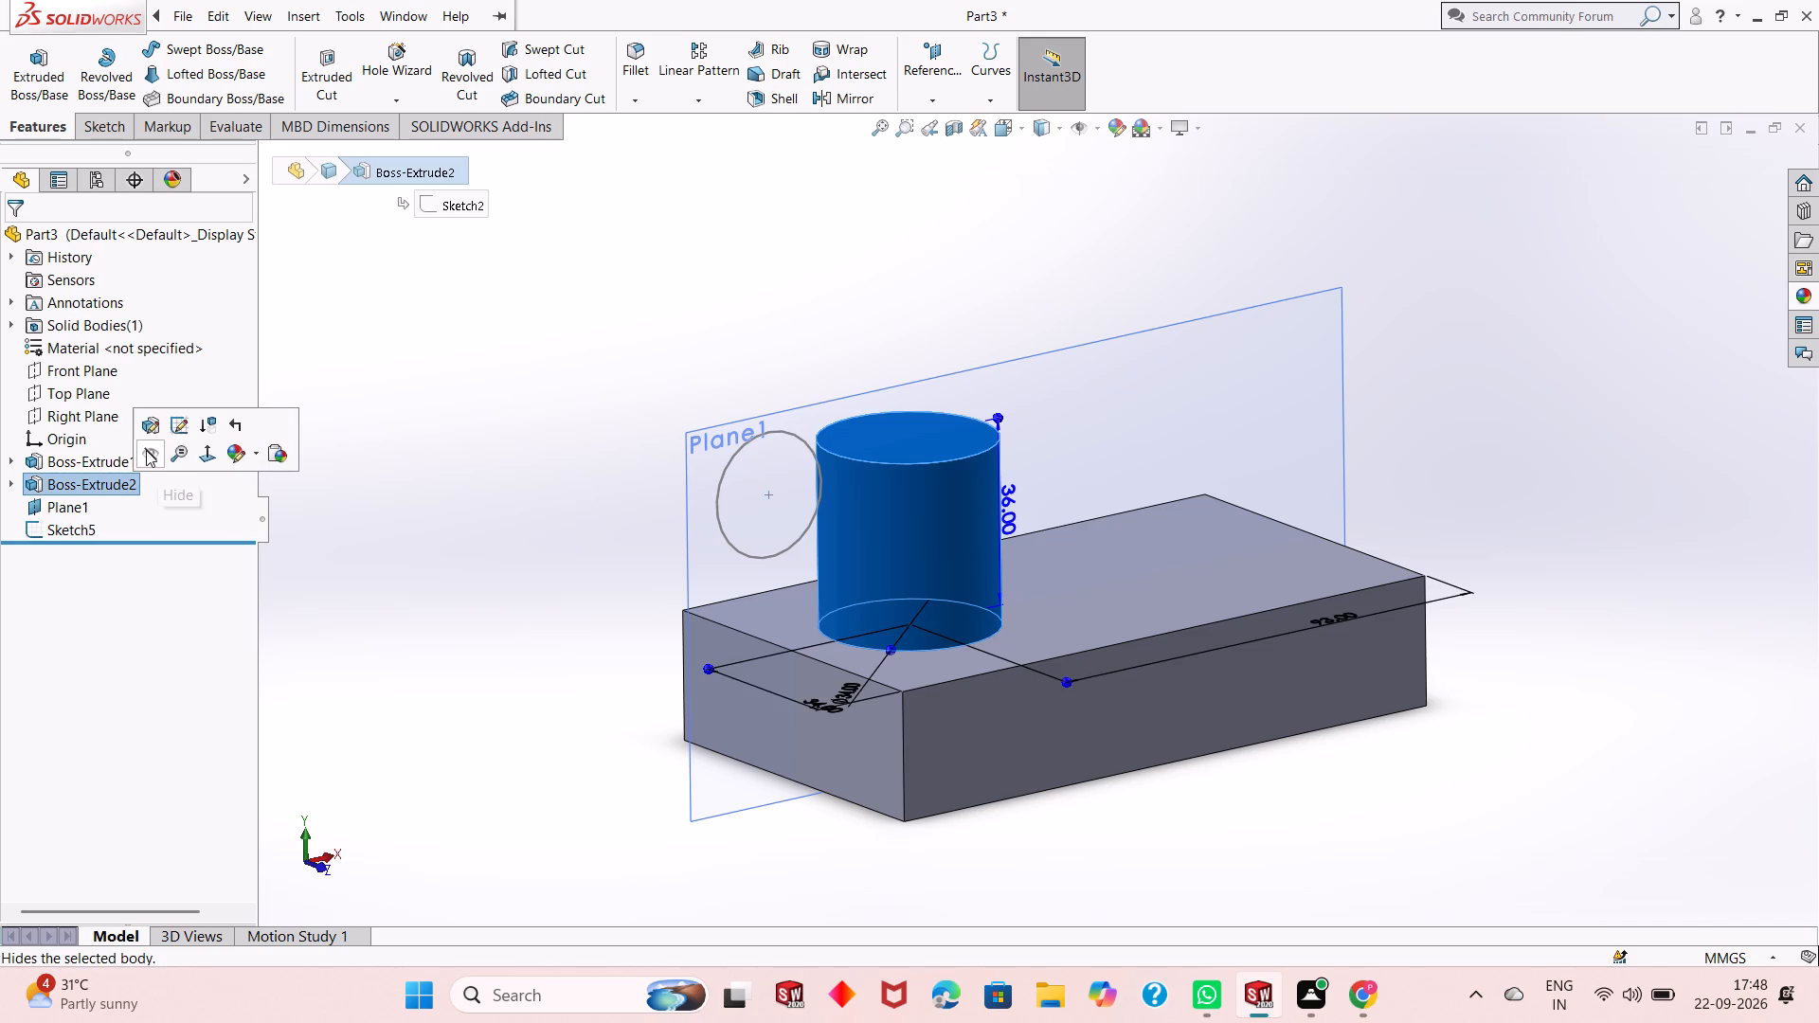
pyautogui.click(146, 428)
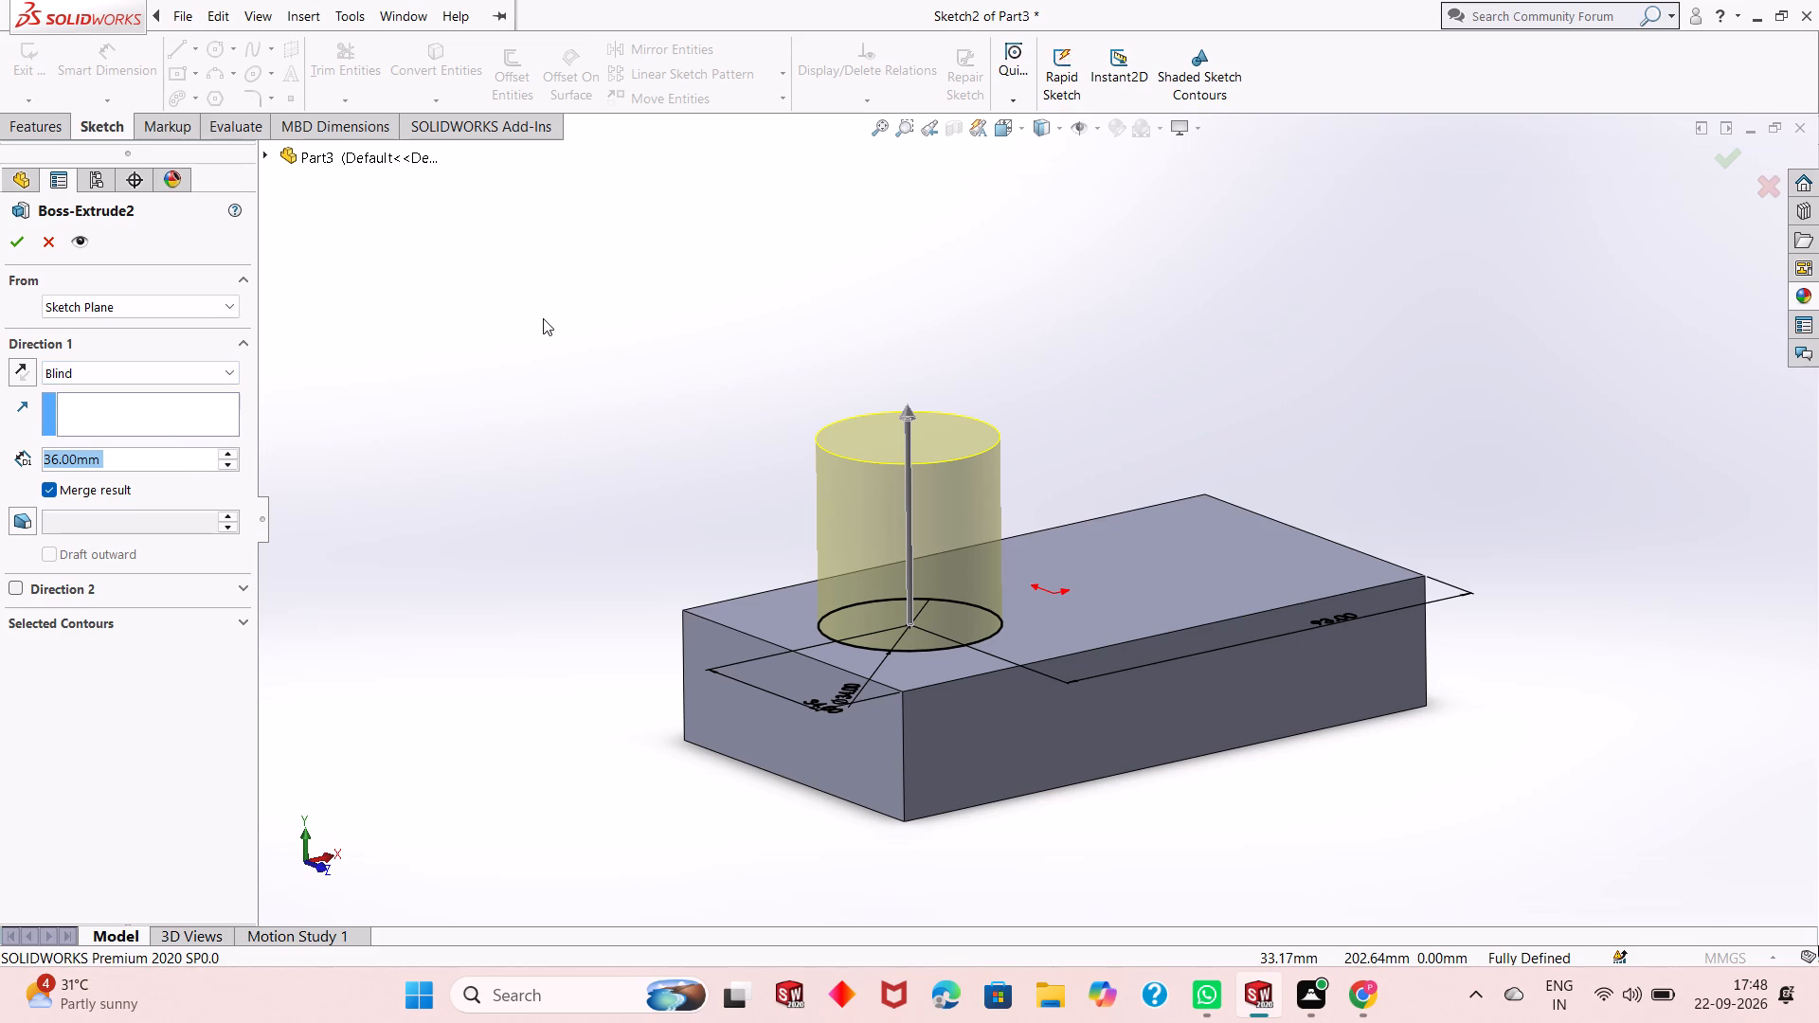
pyautogui.scroll(-2, 754, 486)
pyautogui.moveTo(1025, 643); pyautogui.dragTo(996, 691, button='middle')
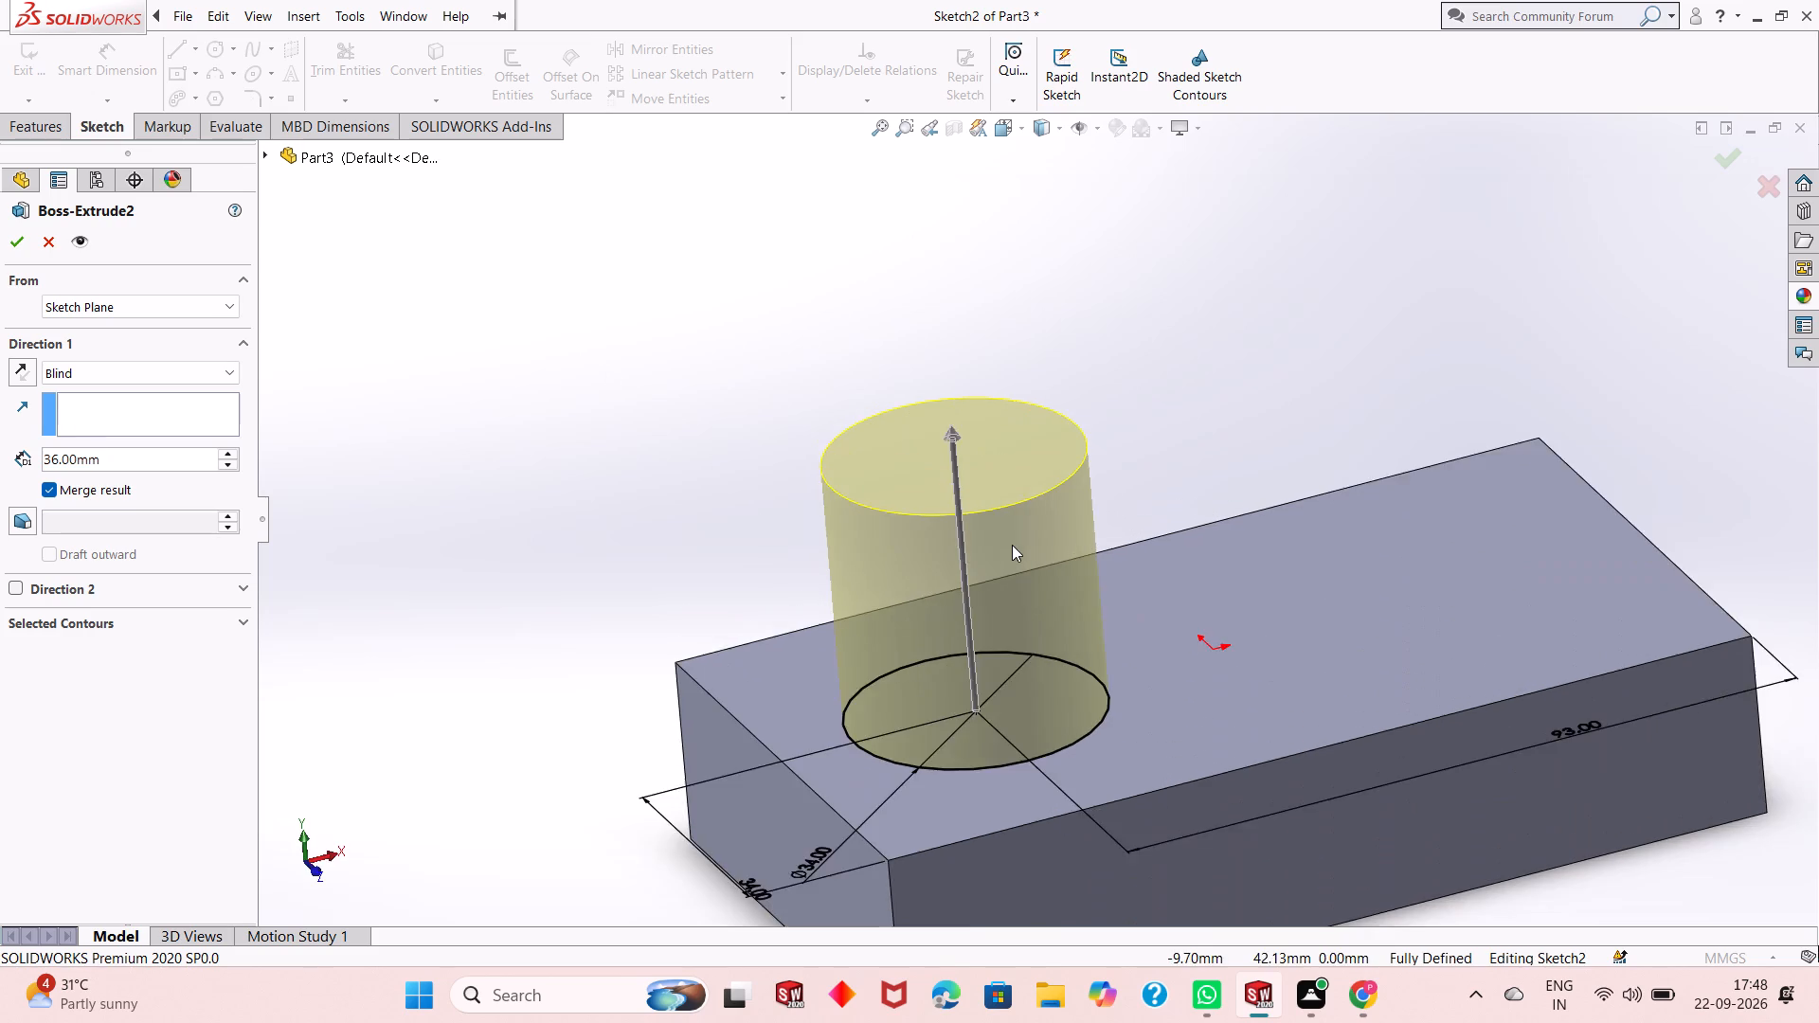
pyautogui.moveTo(1012, 545); pyautogui.dragTo(1002, 596, button='middle')
pyautogui.scroll(3, 1000, 607)
pyautogui.scroll(1, 1048, 675)
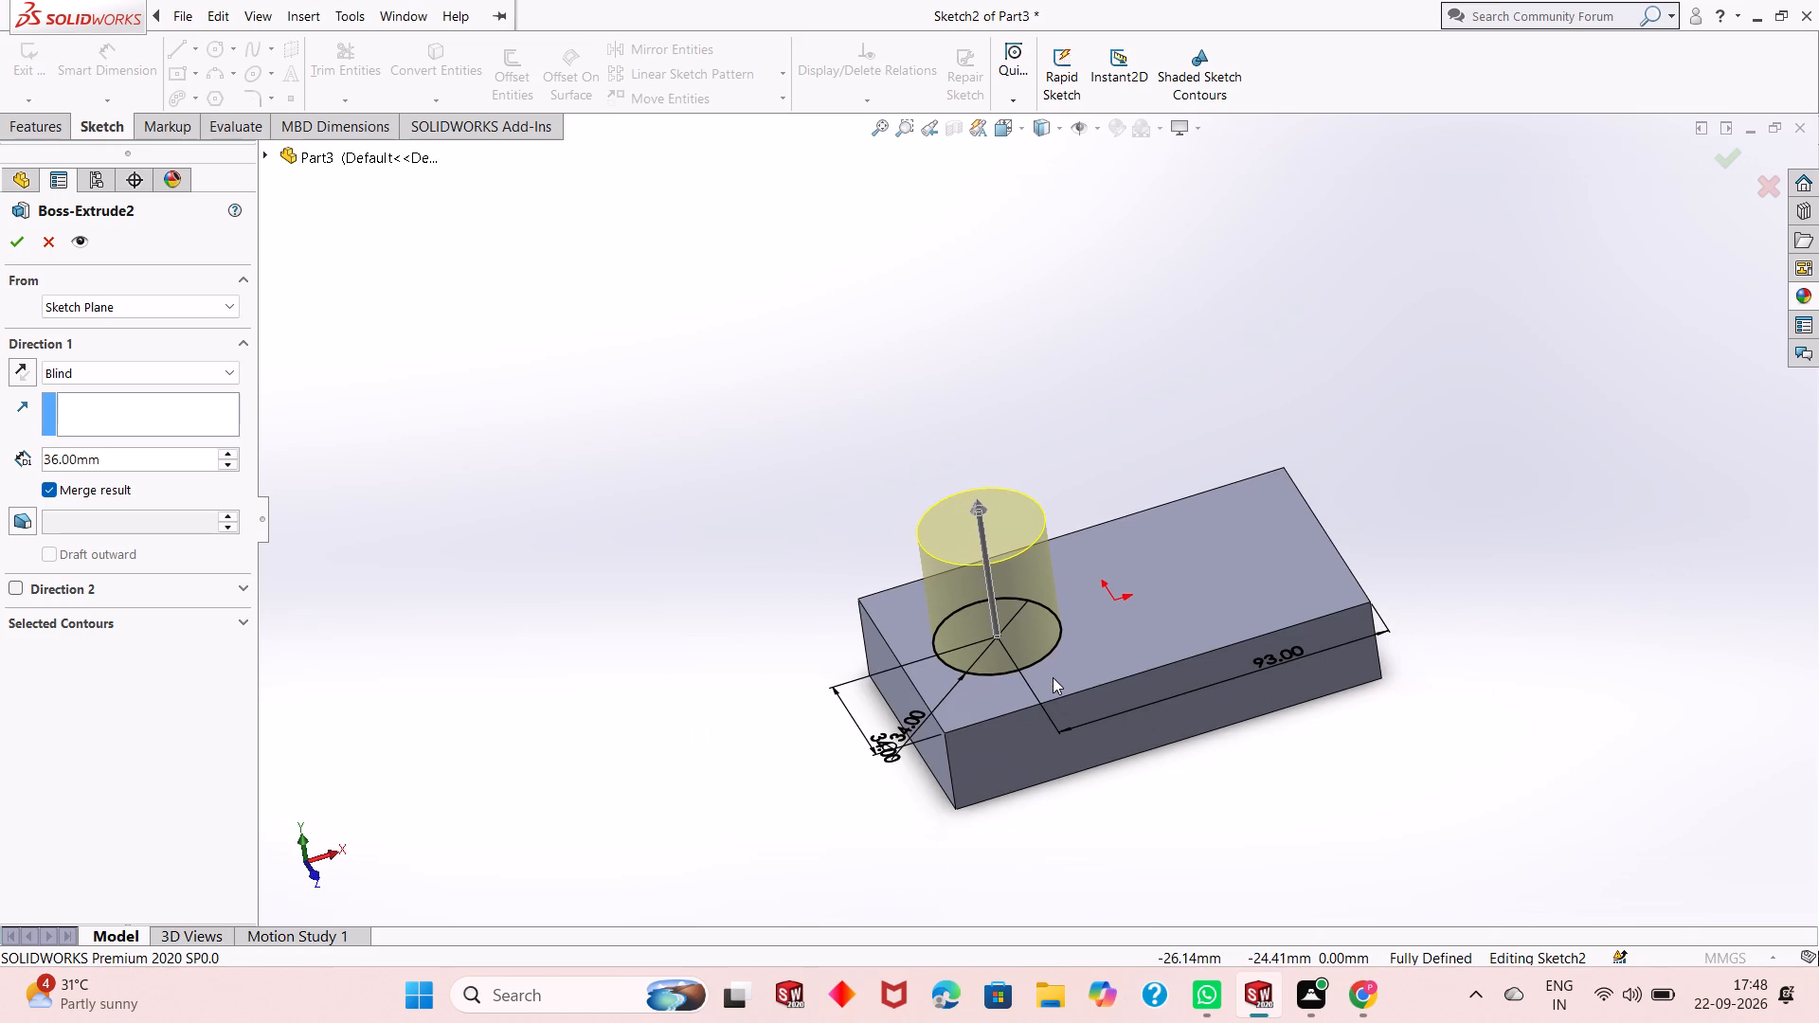
pyautogui.scroll(1, 1053, 677)
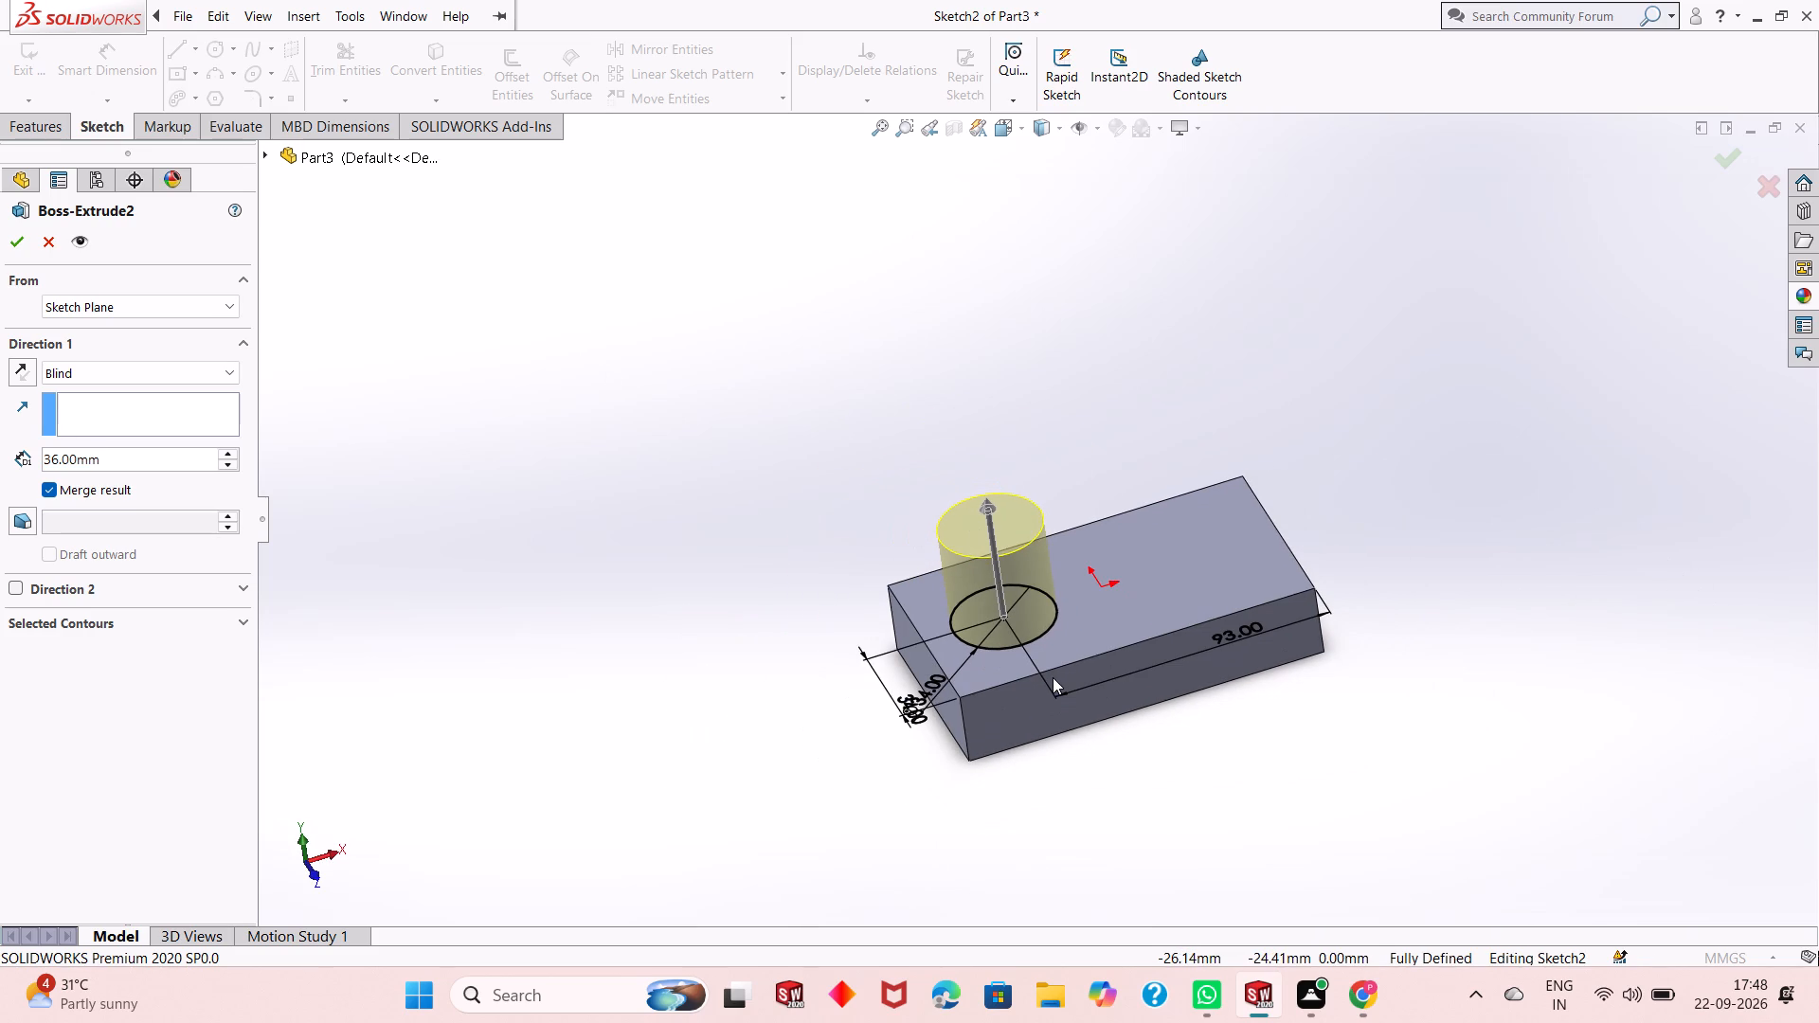
pyautogui.doubleClick(132, 460)
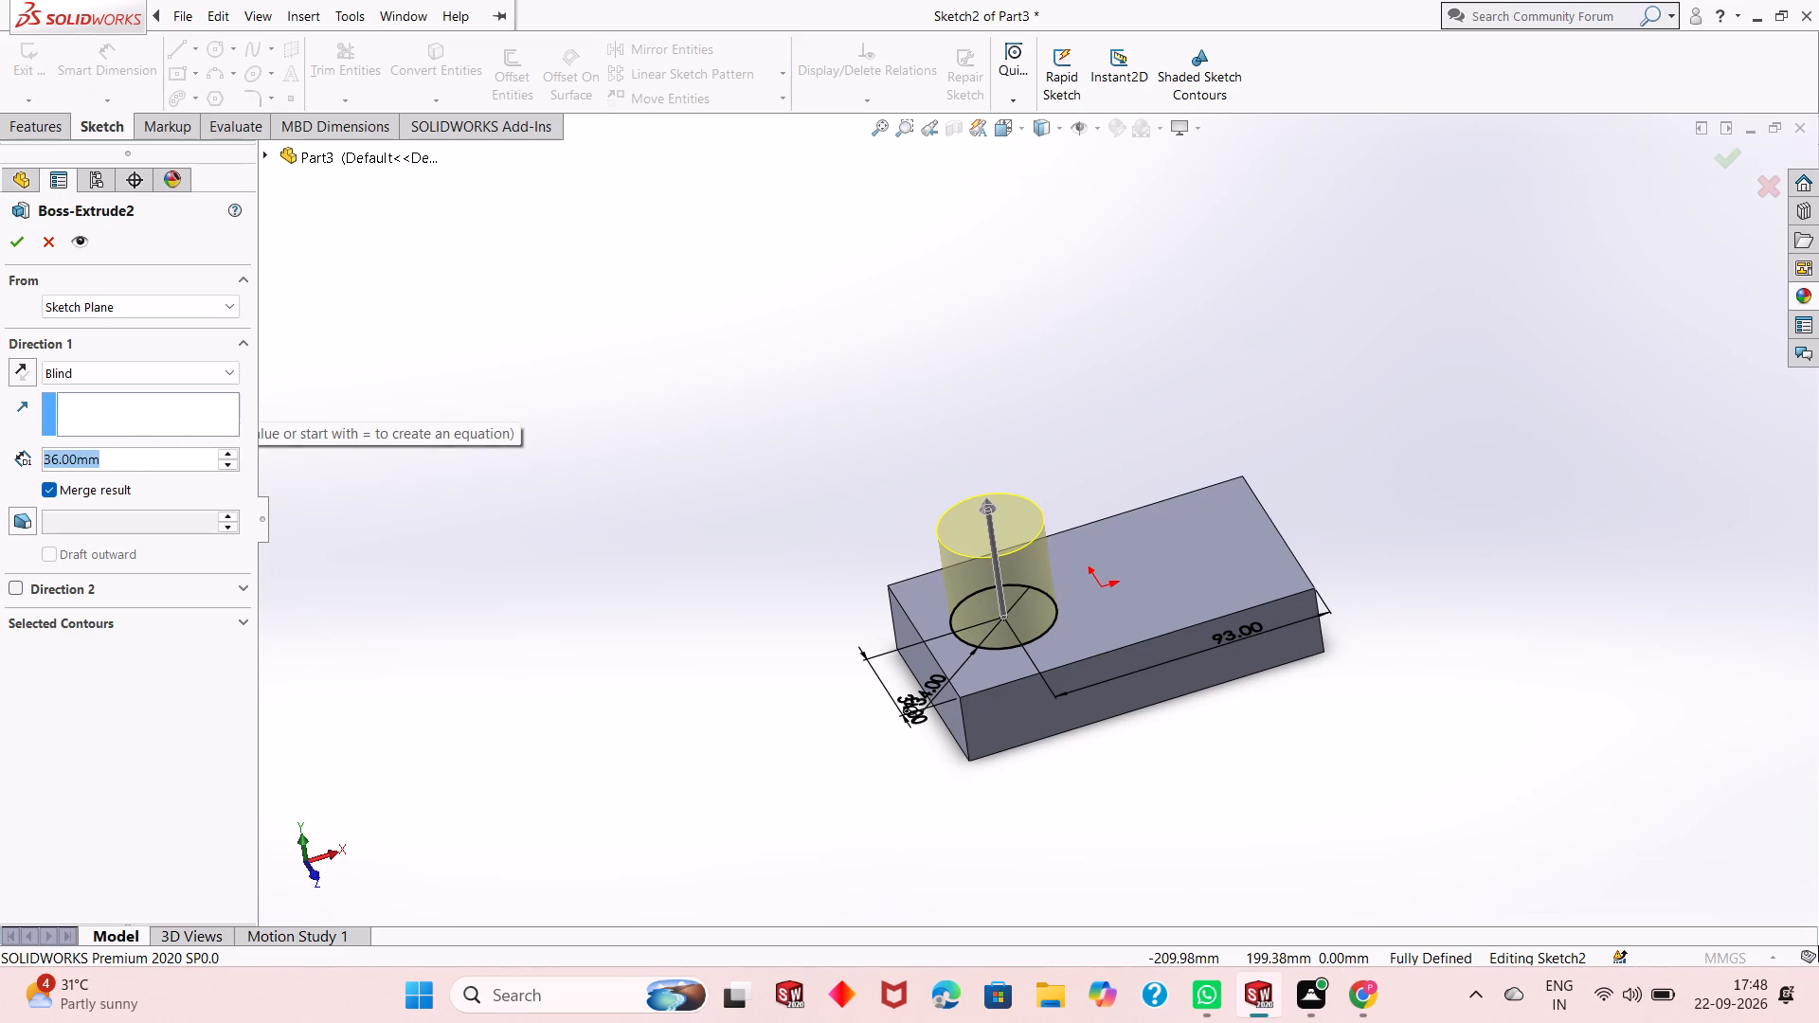
pyautogui.write('48')
pyautogui.press('Return')
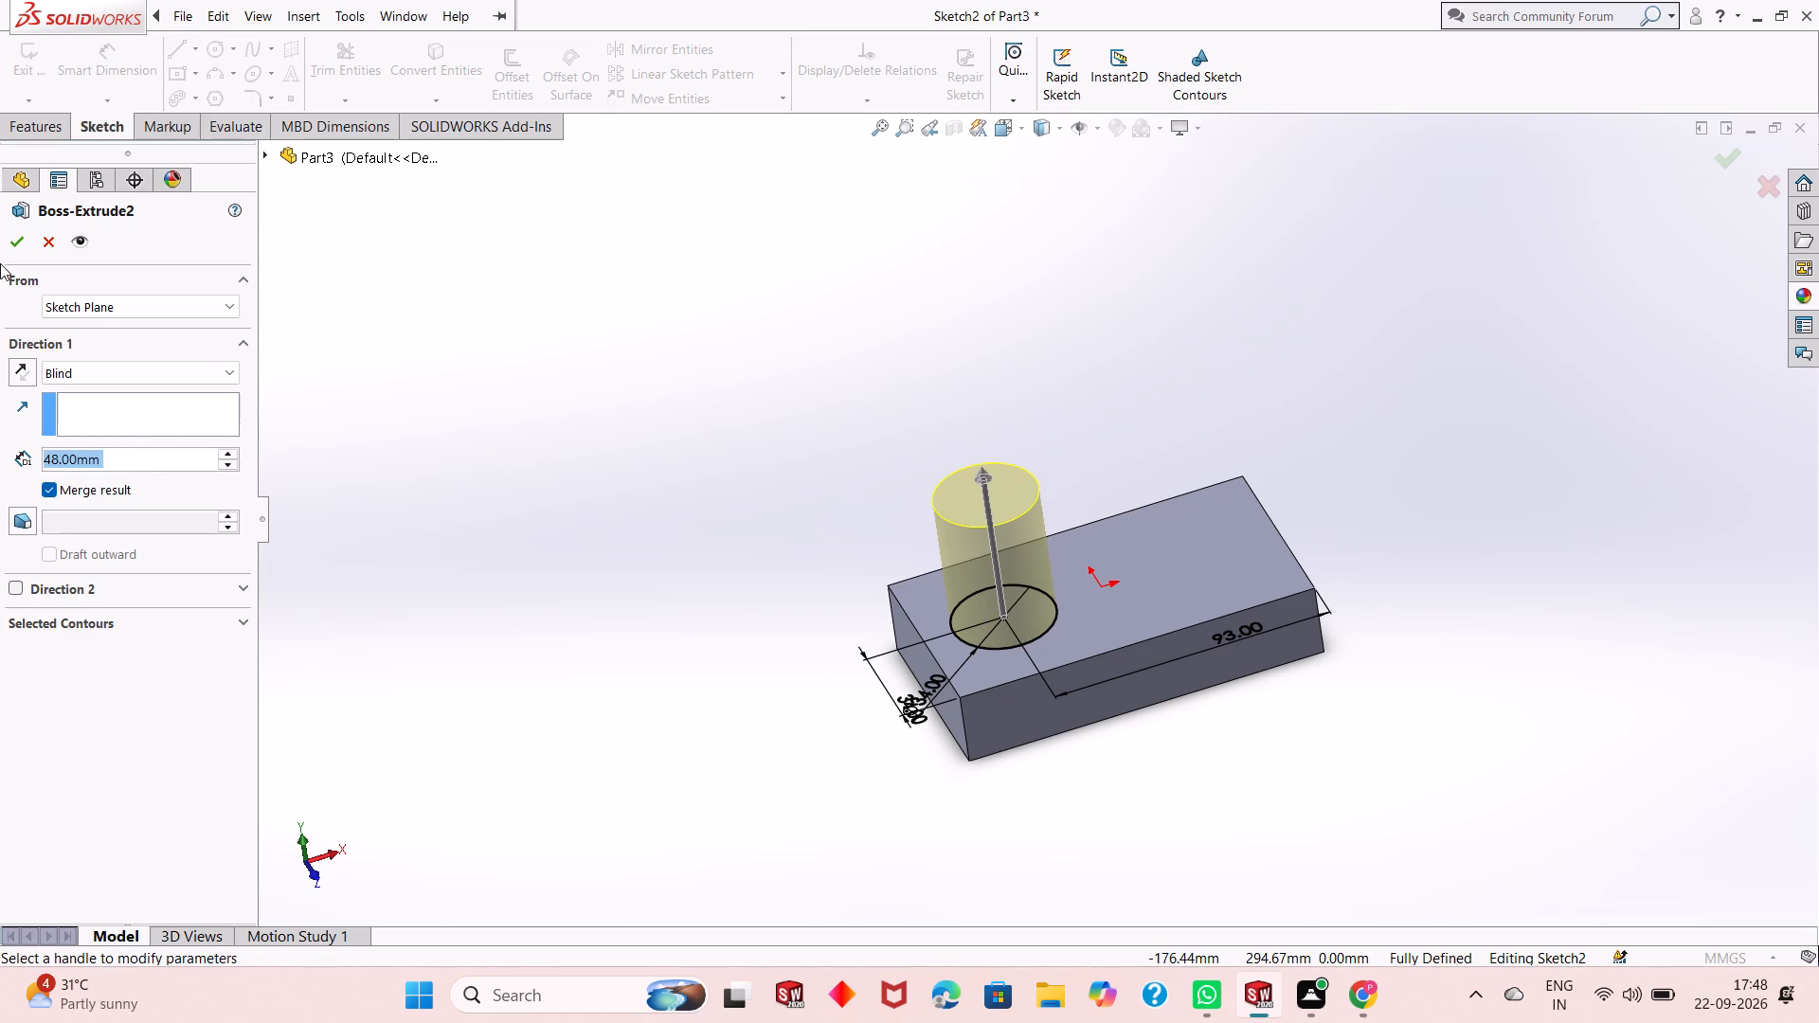
pyautogui.click(9, 248)
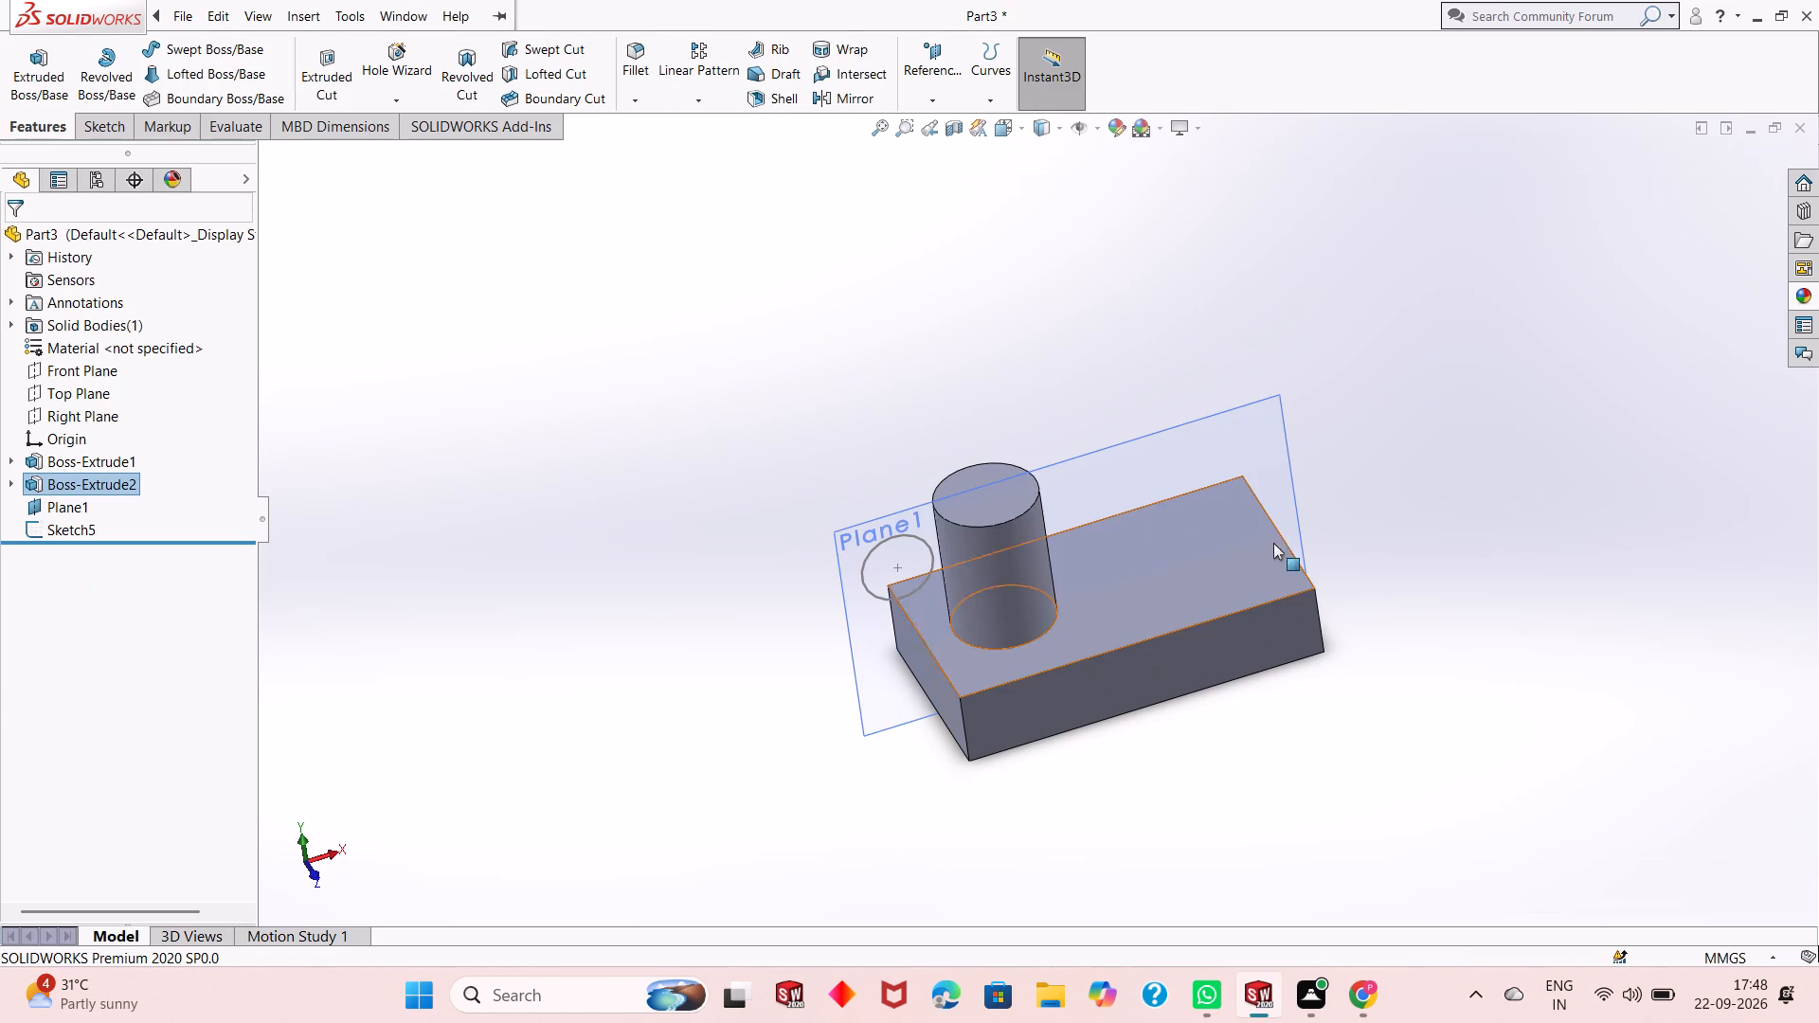
# Reopen the sketch of the 24 mm circle beside the boss for editing.
pyautogui.scroll(-1, 1242, 502)
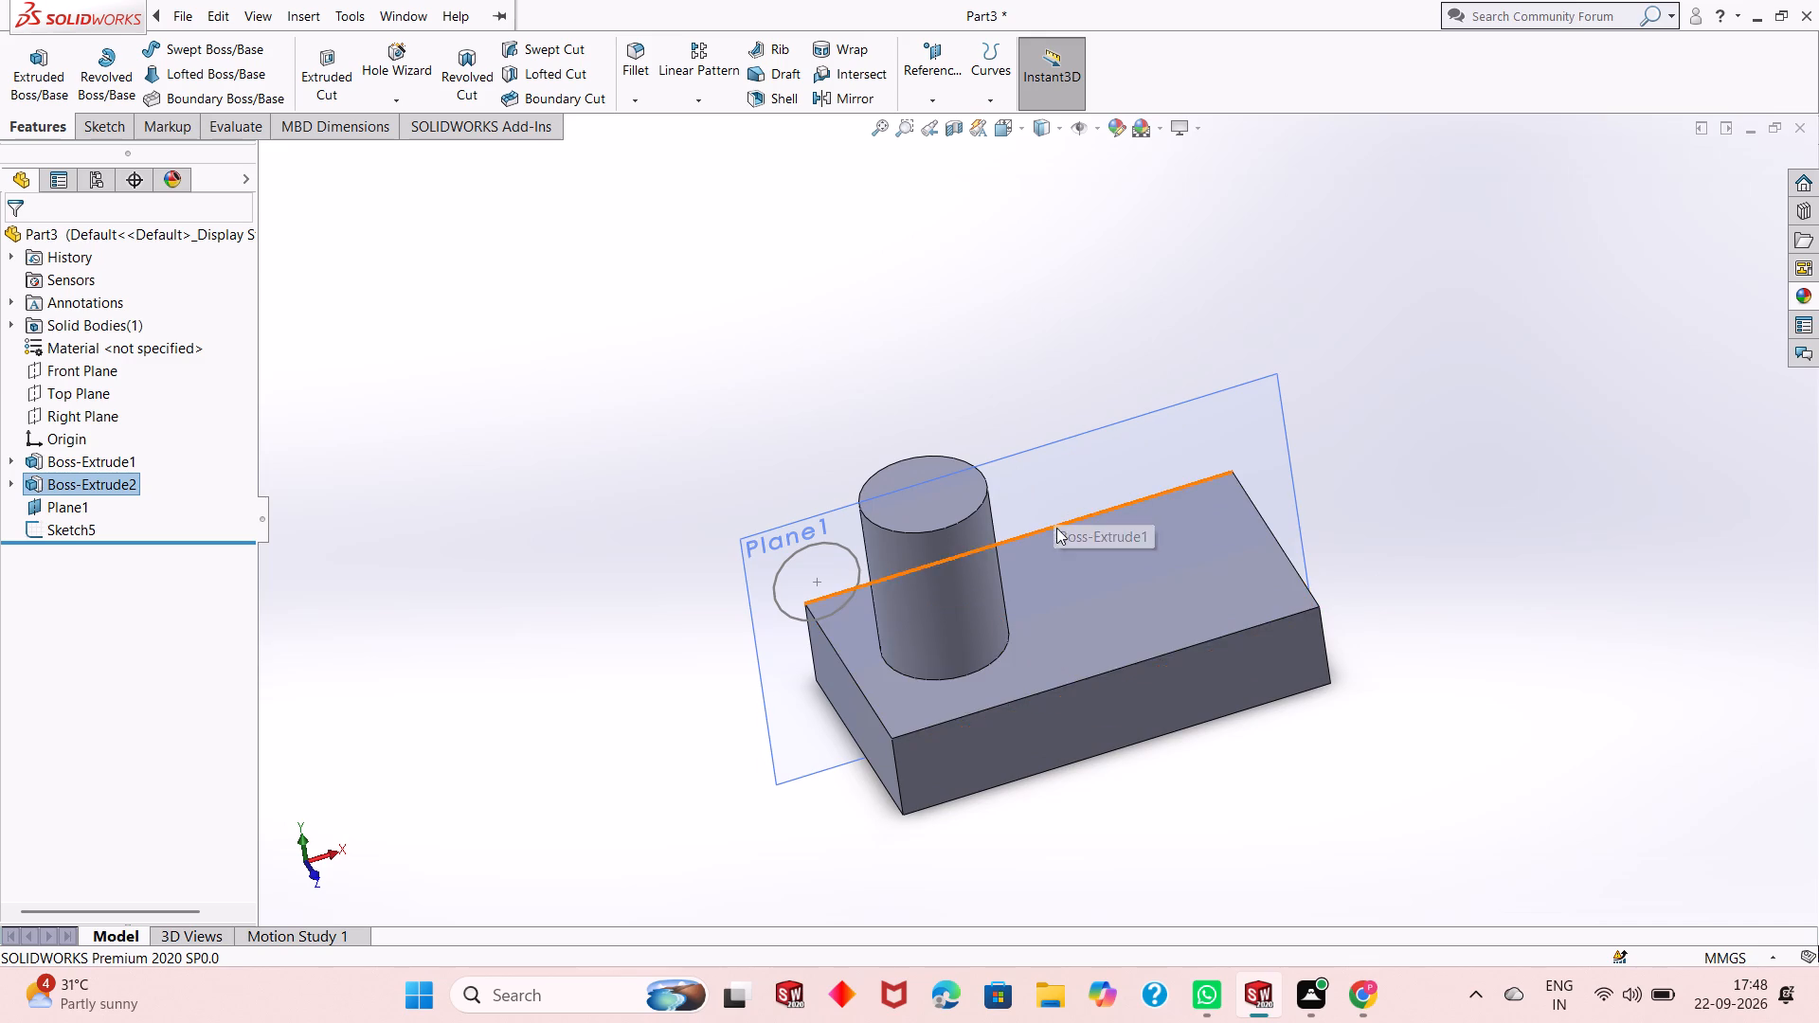
pyautogui.click(69, 534)
pyautogui.click(86, 485)
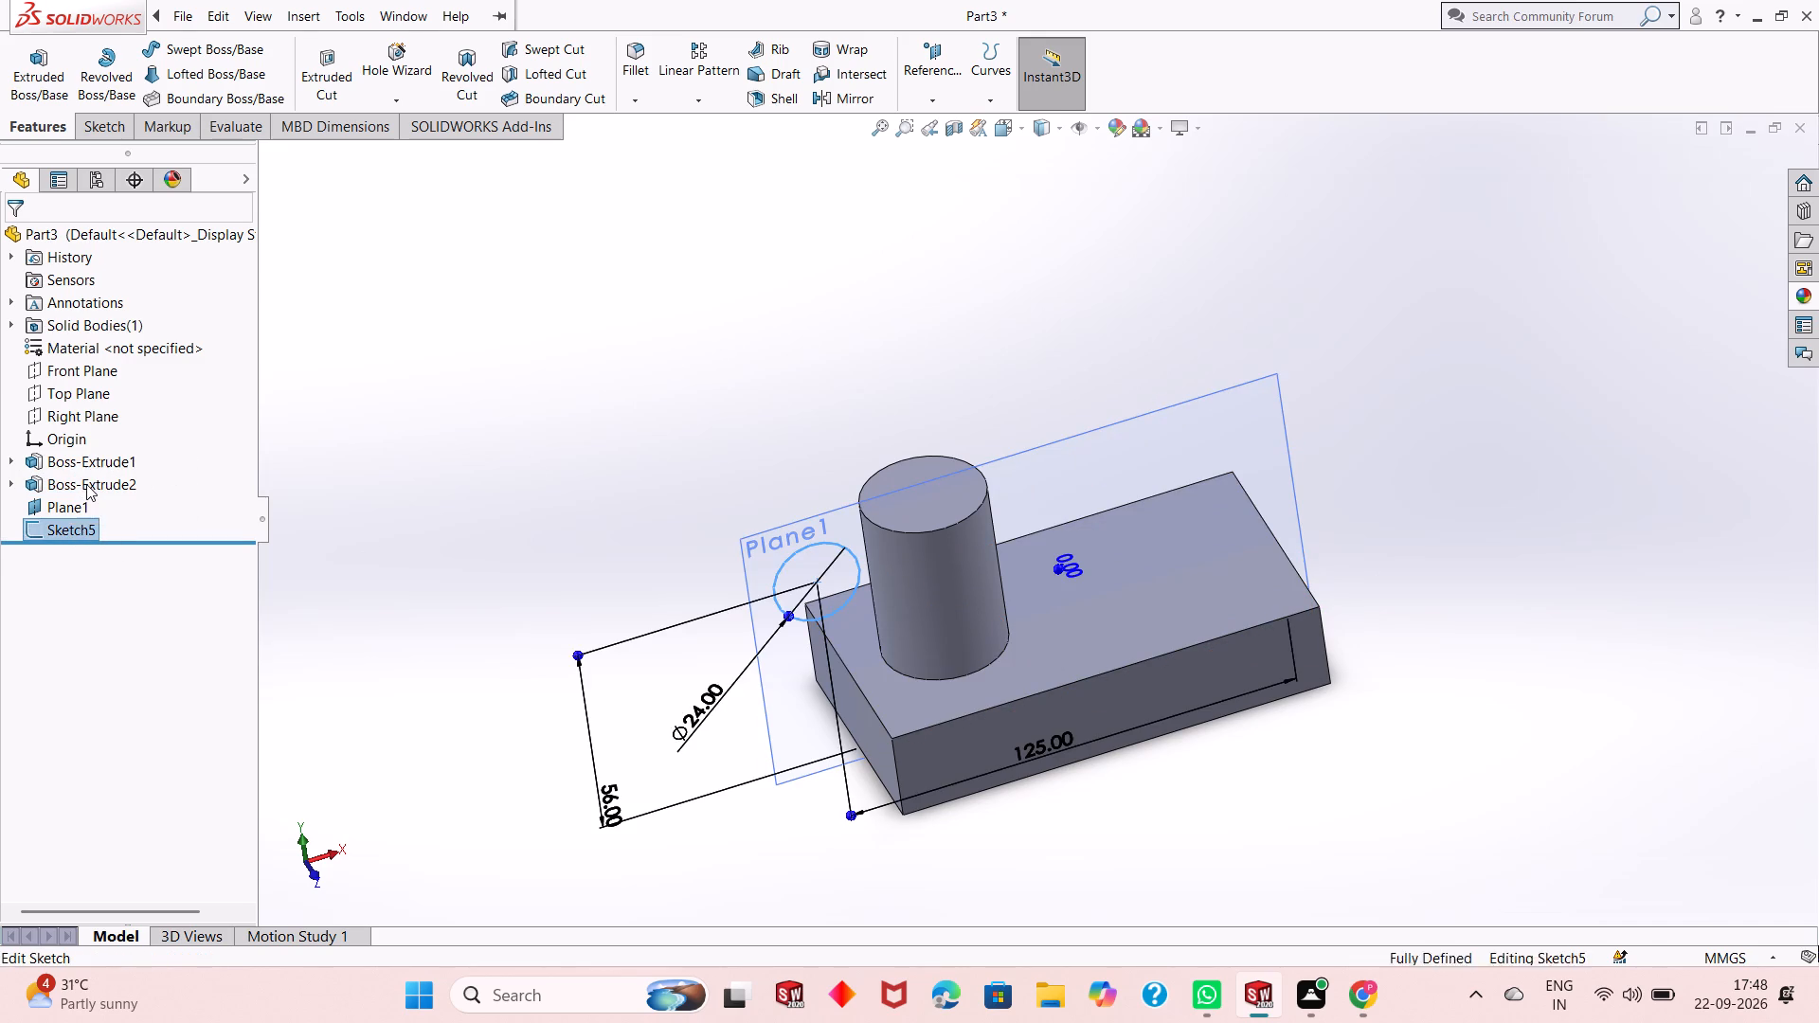
pyautogui.moveTo(839, 652); pyautogui.dragTo(925, 532, button='middle')
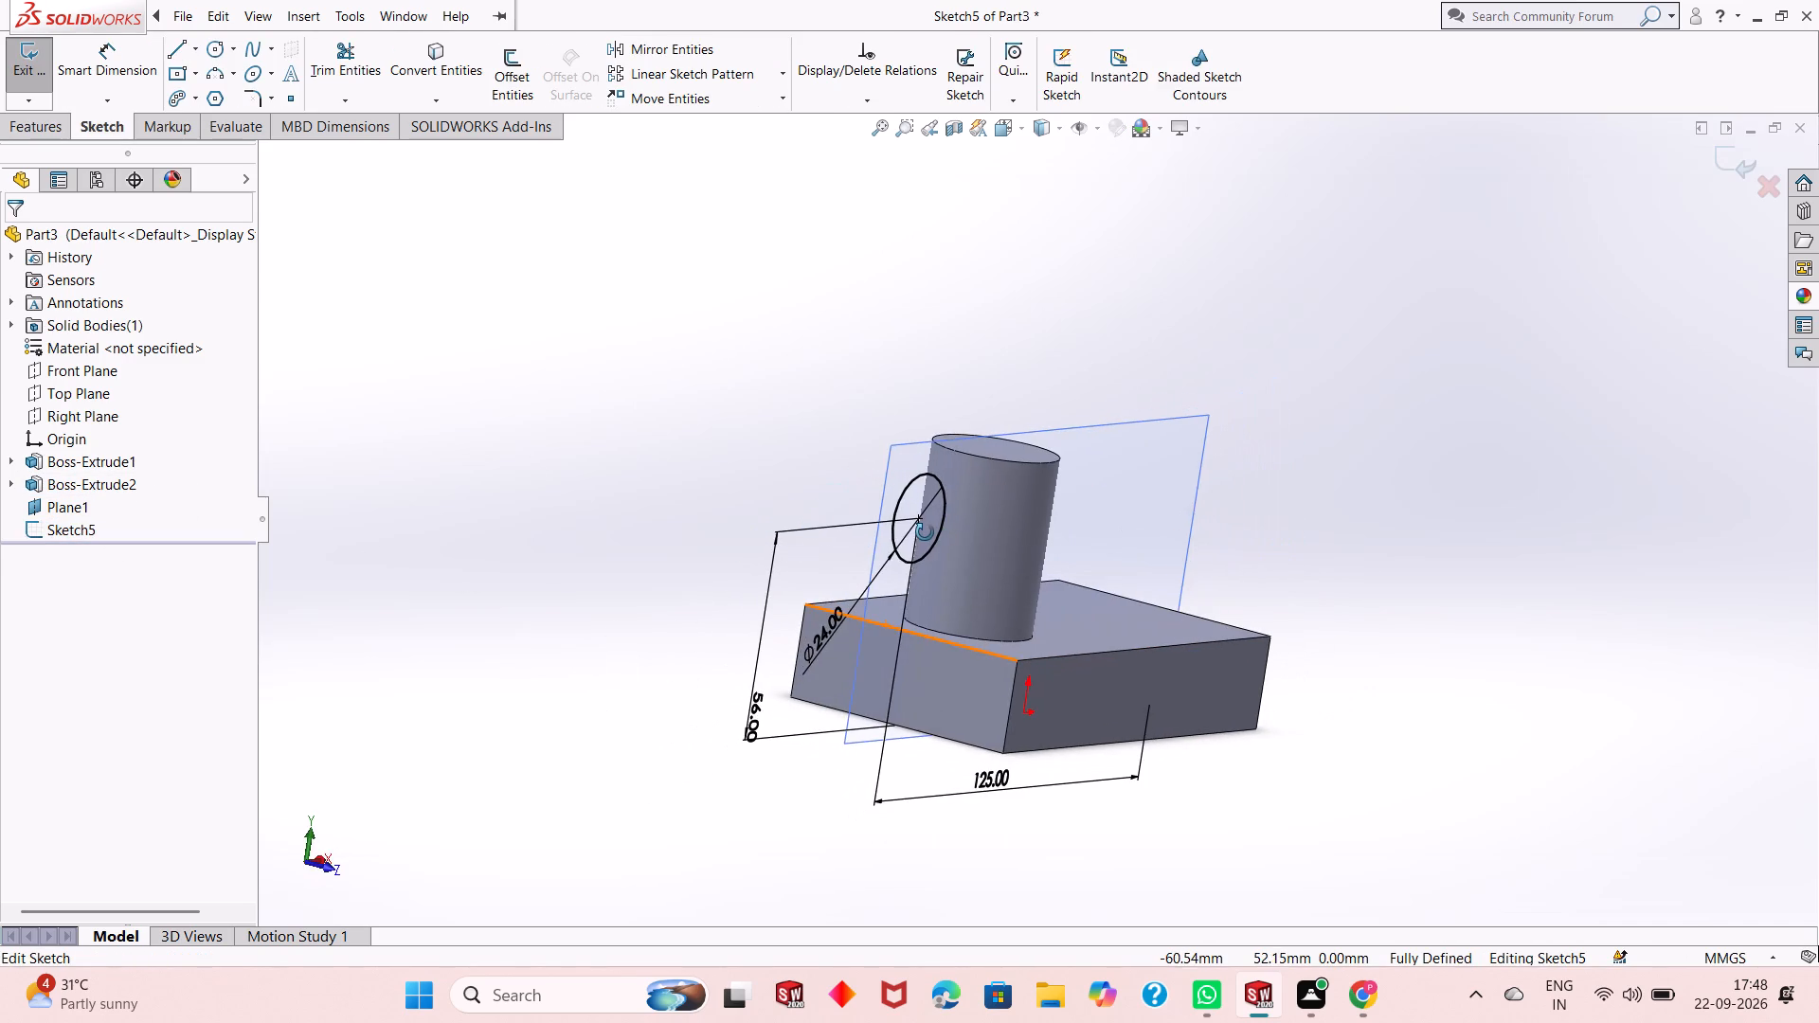
# Examine in 3D how the 24 mm circle sketch sits relative to the boss and the block.
pyautogui.moveTo(925, 532); pyautogui.dragTo(833, 499, button='middle')
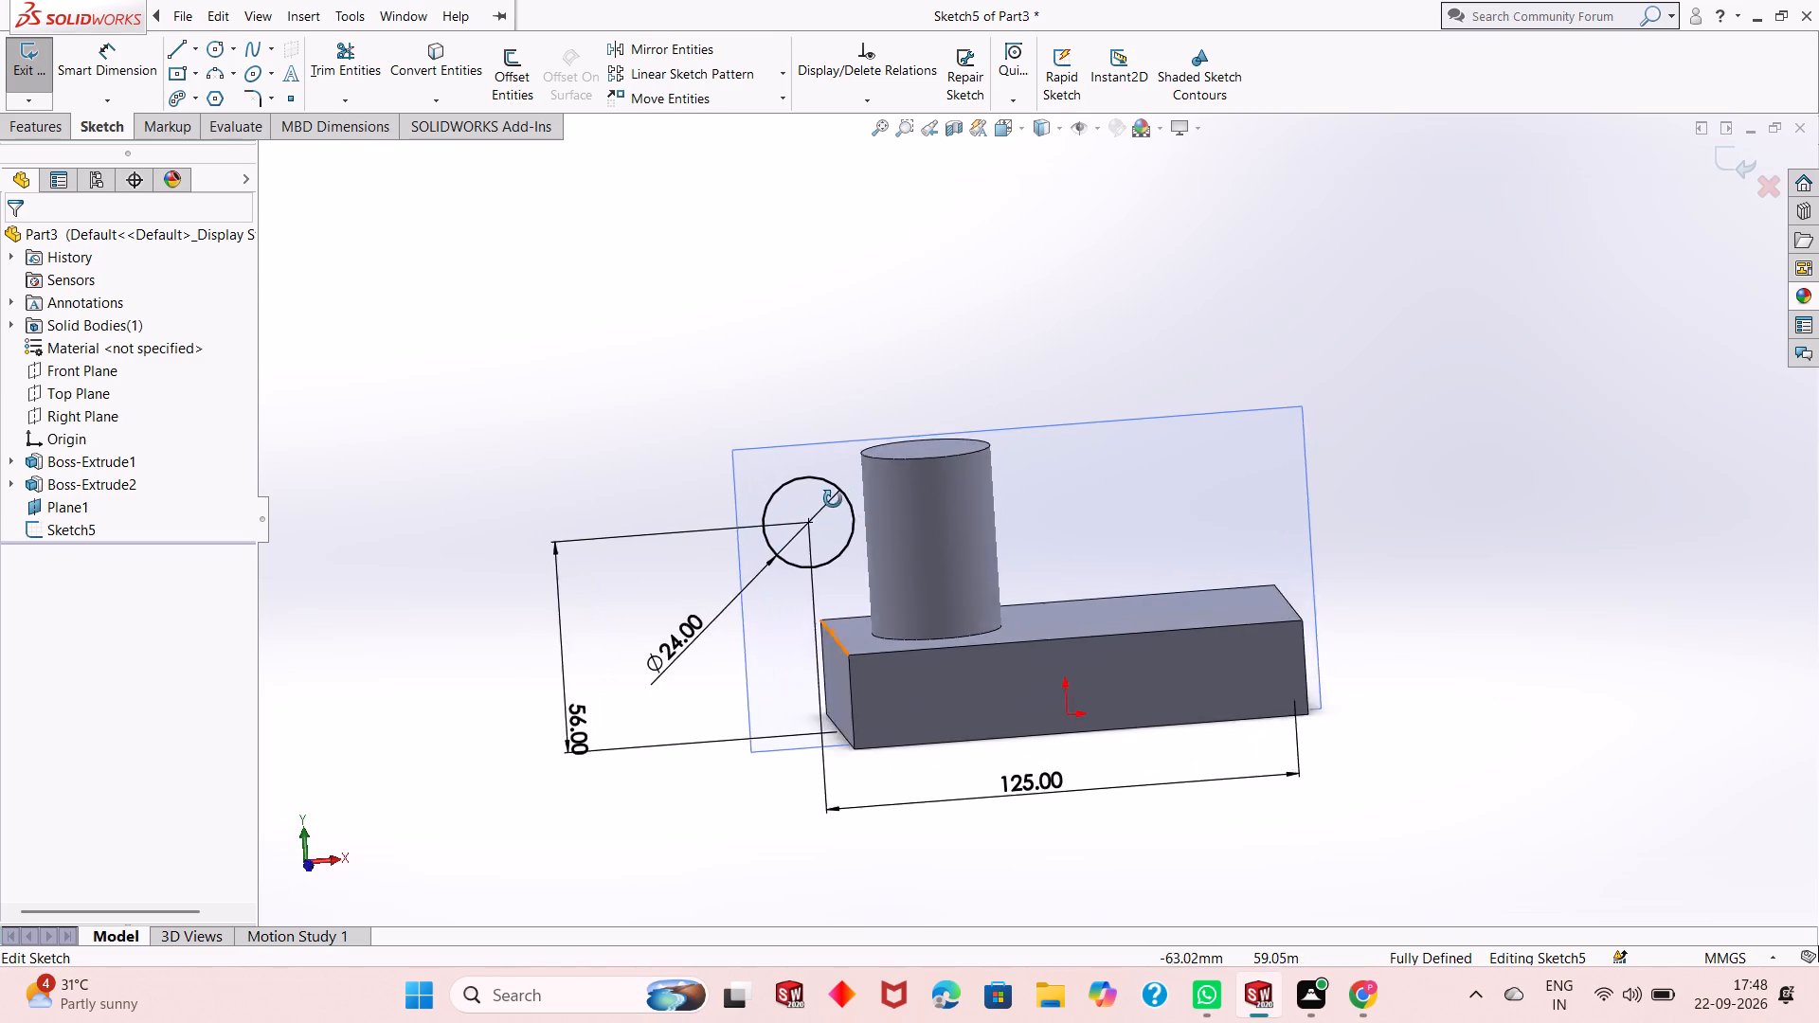
pyautogui.moveTo(833, 499); pyautogui.dragTo(887, 505, button='middle')
pyautogui.click(706, 476)
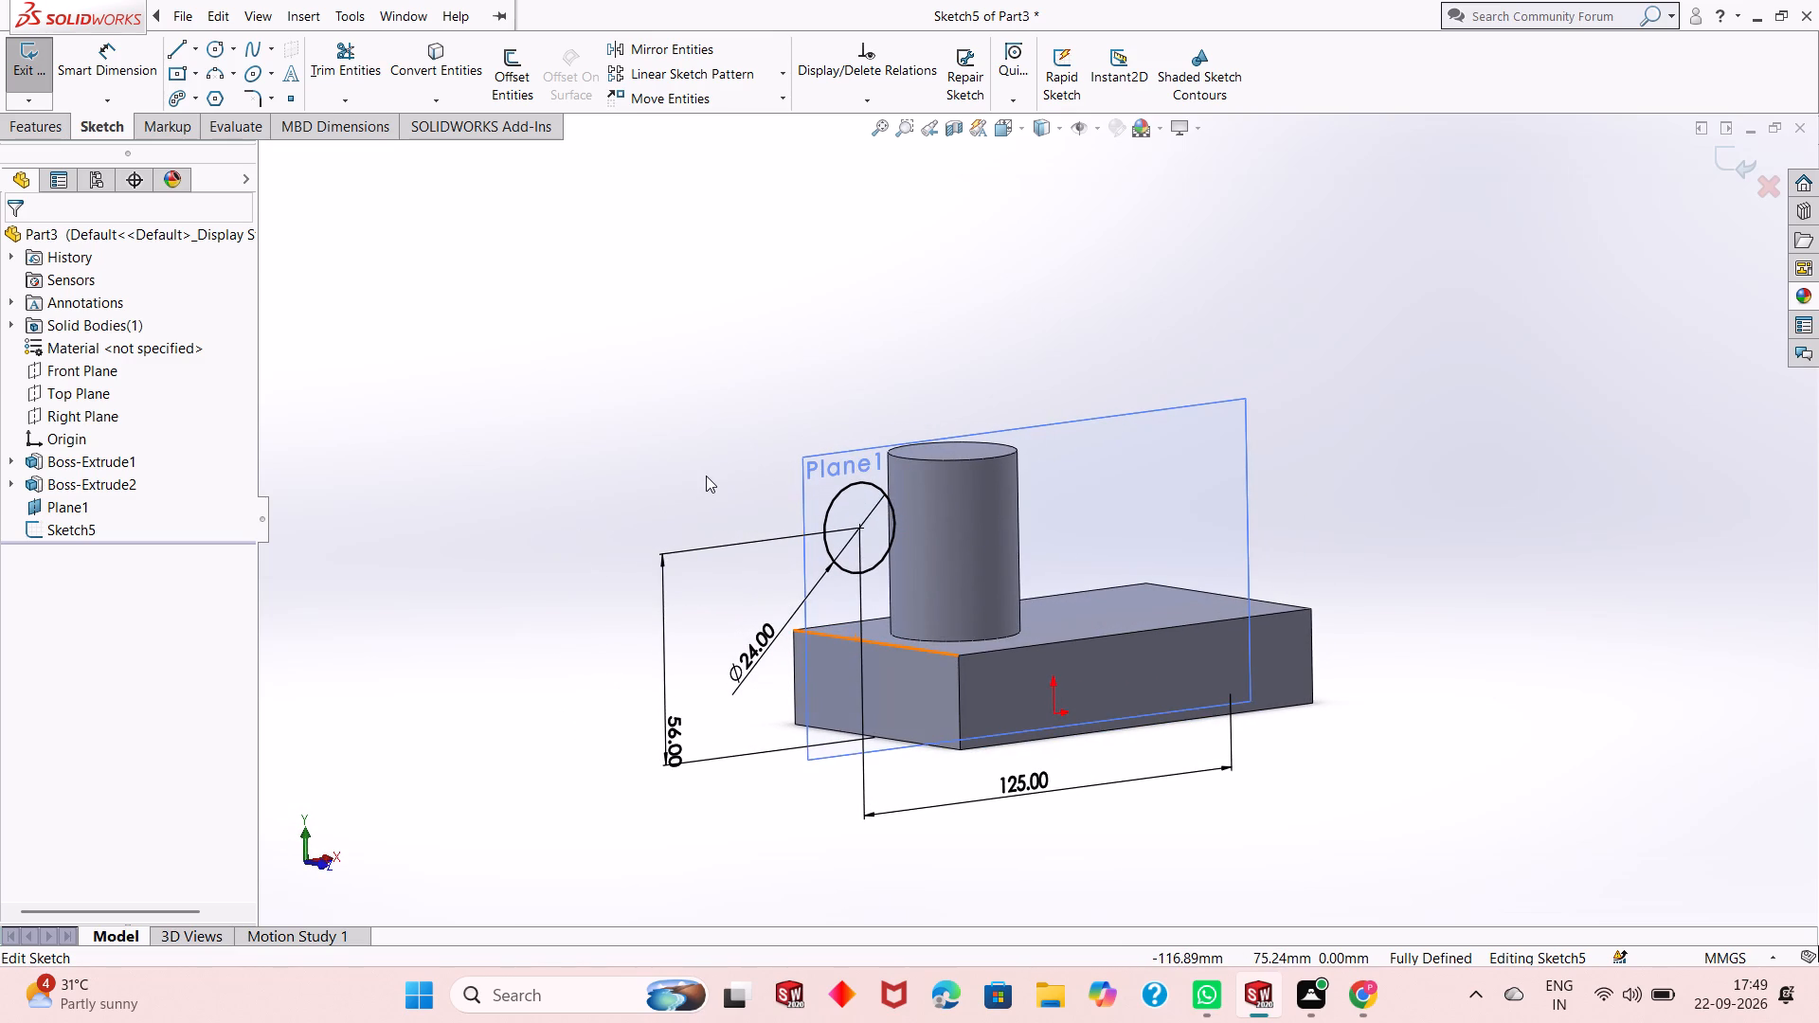
pyautogui.click(920, 683)
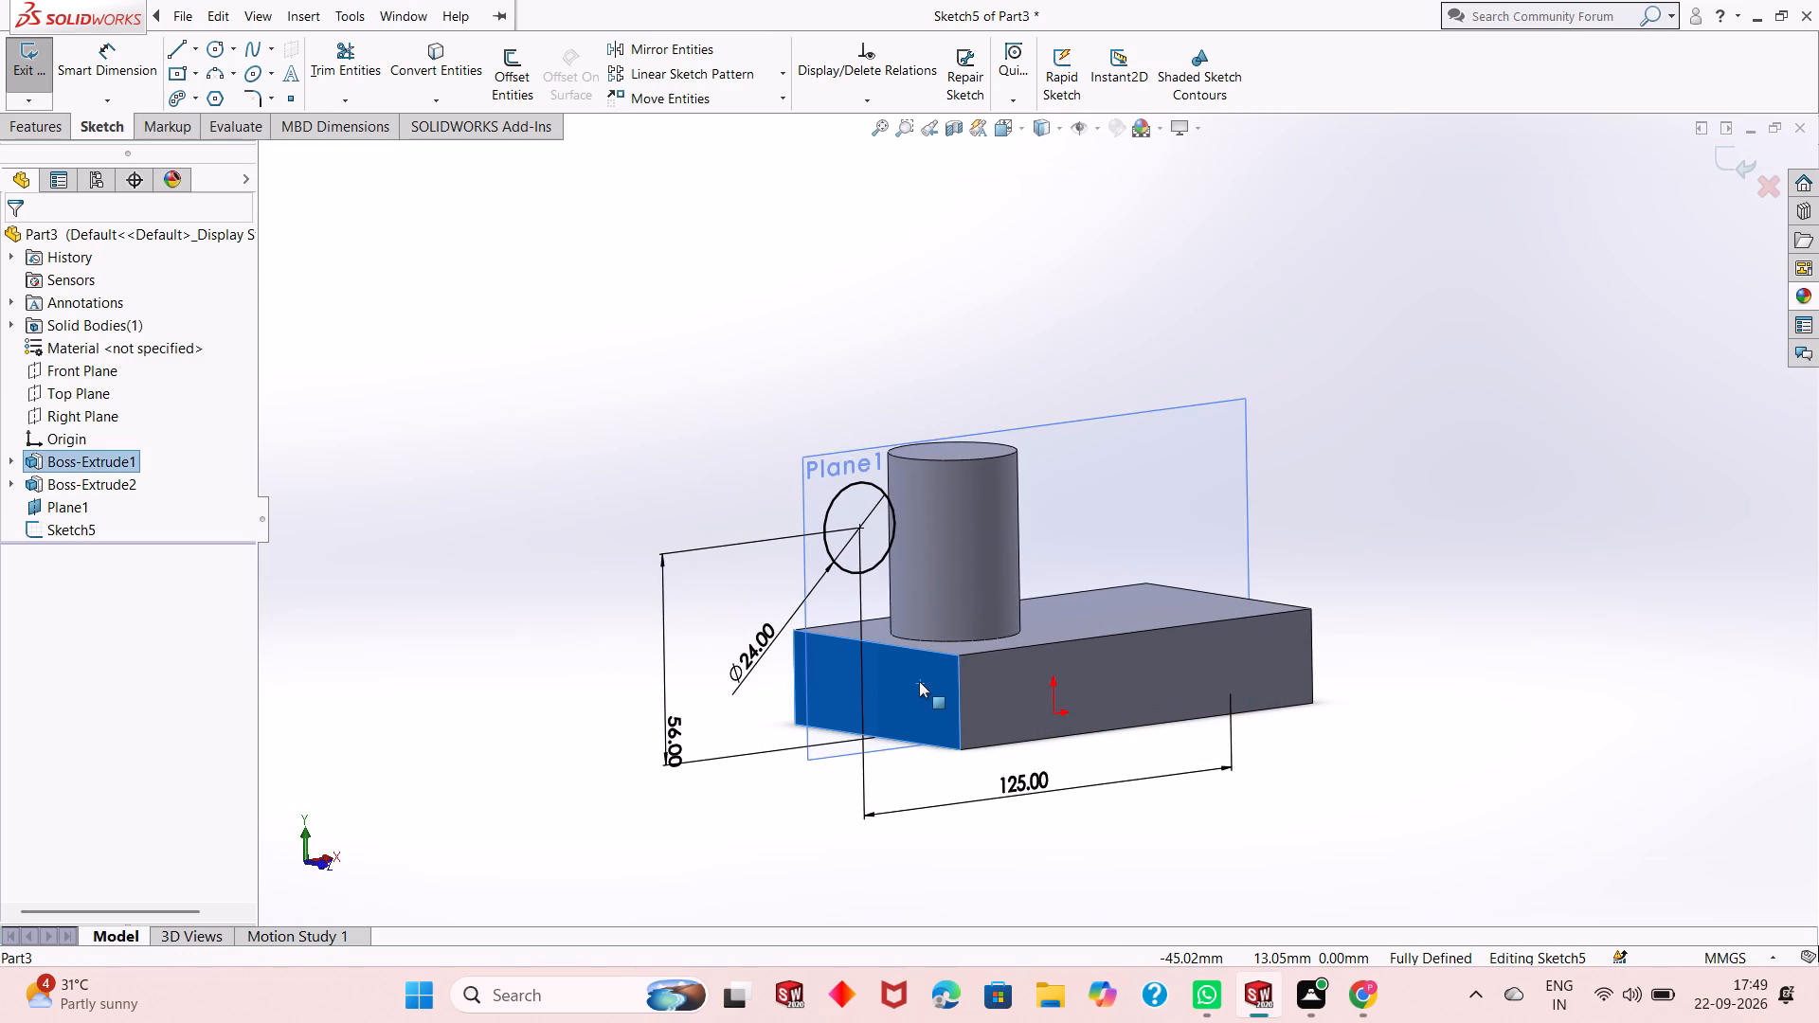
pyautogui.press('Escape')
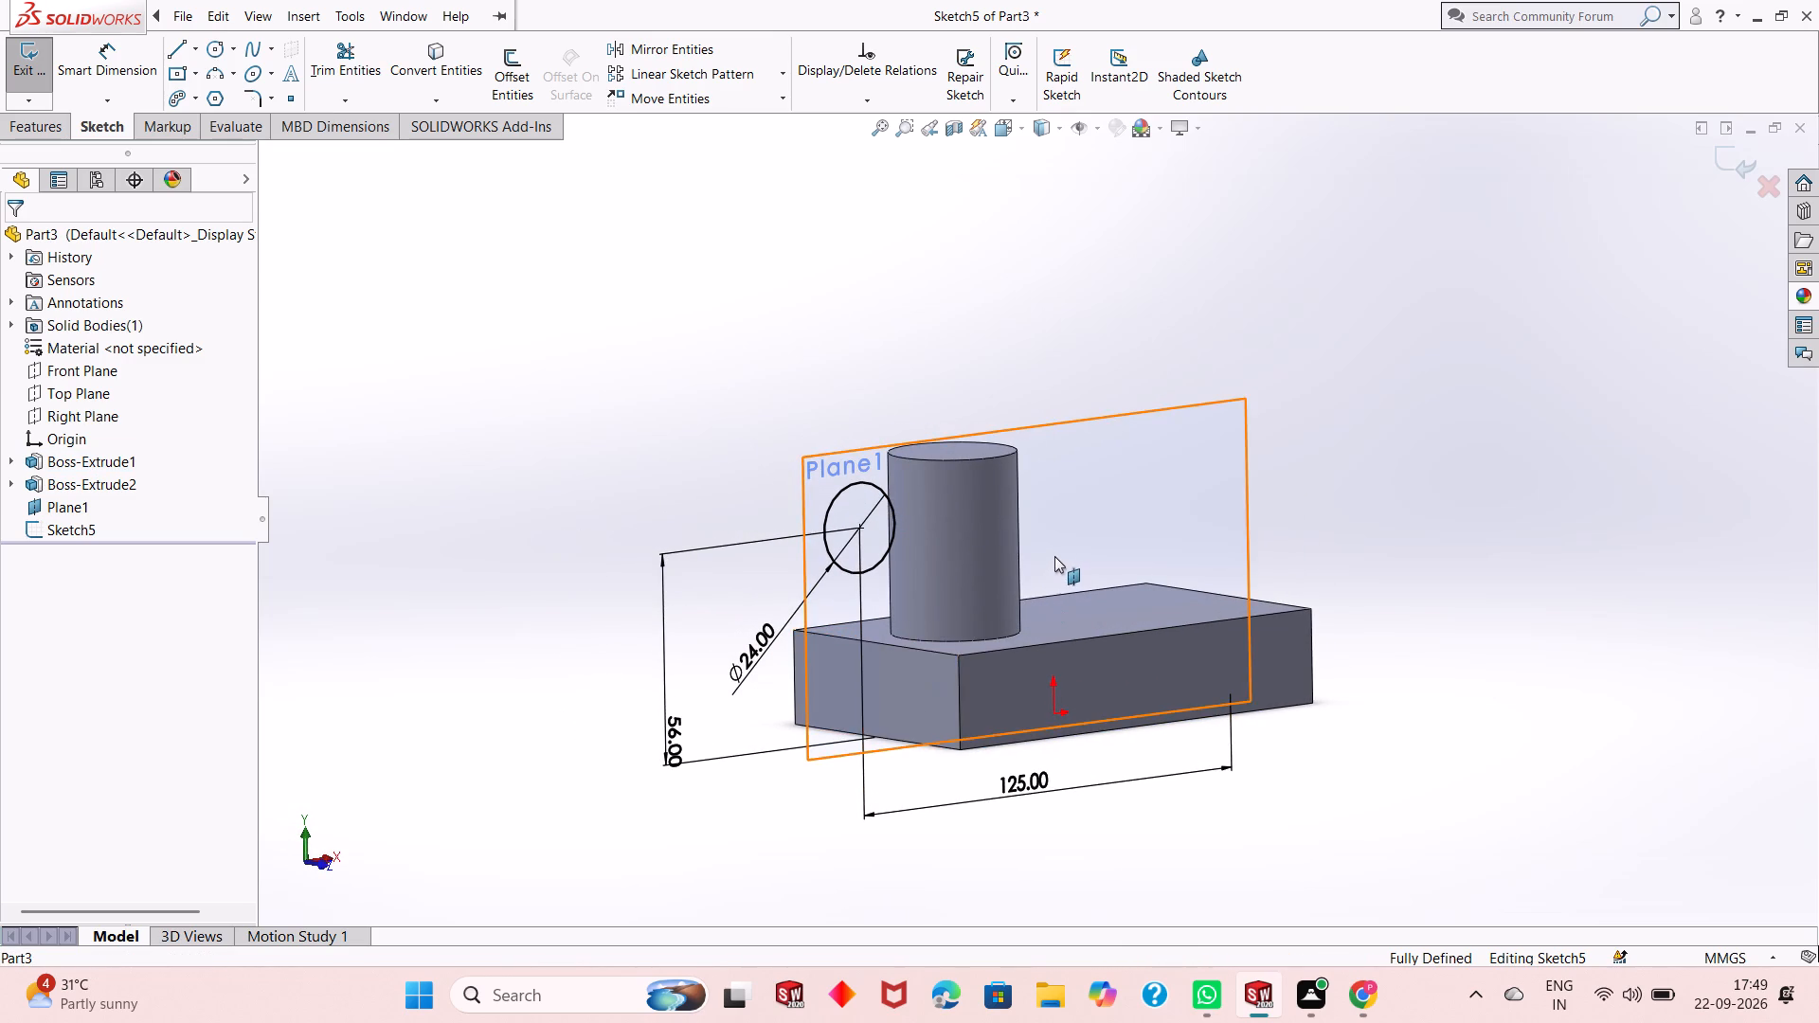
pyautogui.scroll(-2, 1057, 555)
pyautogui.moveTo(1071, 609); pyautogui.dragTo(1046, 596, button='middle')
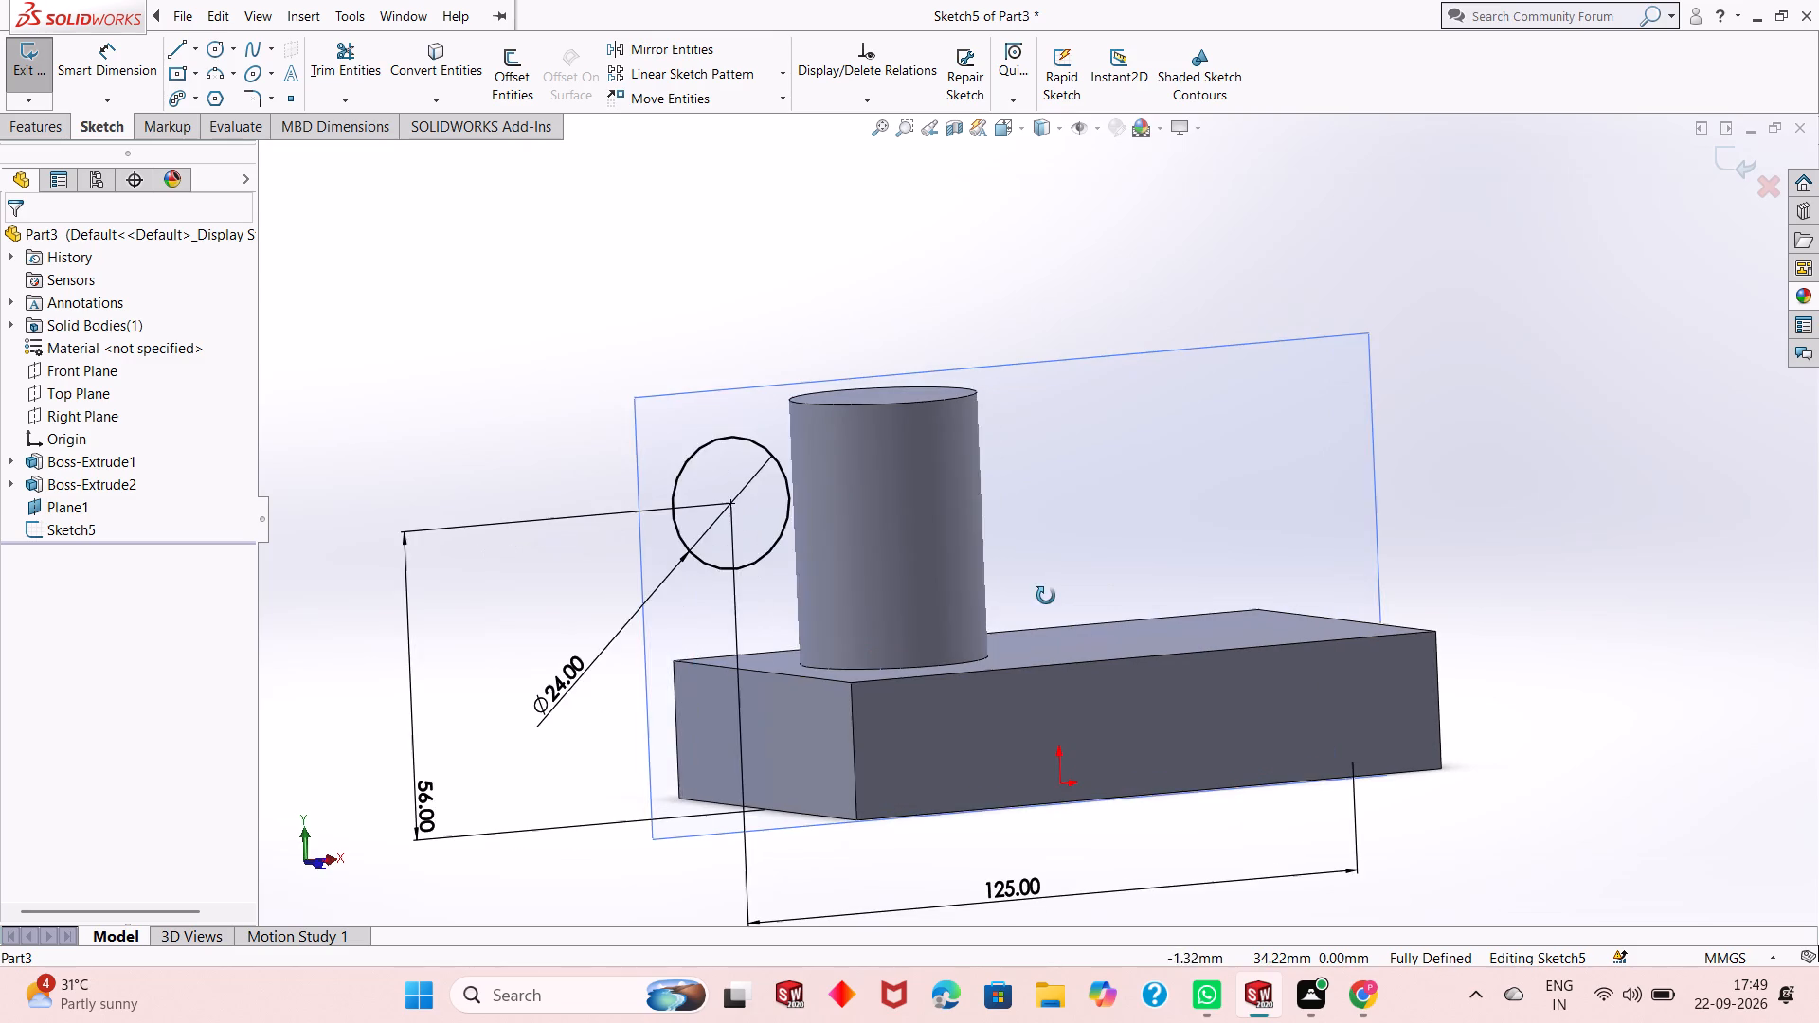
pyautogui.moveTo(1046, 596); pyautogui.dragTo(997, 607, button='middle')
pyautogui.moveTo(997, 607); pyautogui.dragTo(1008, 544, button='middle')
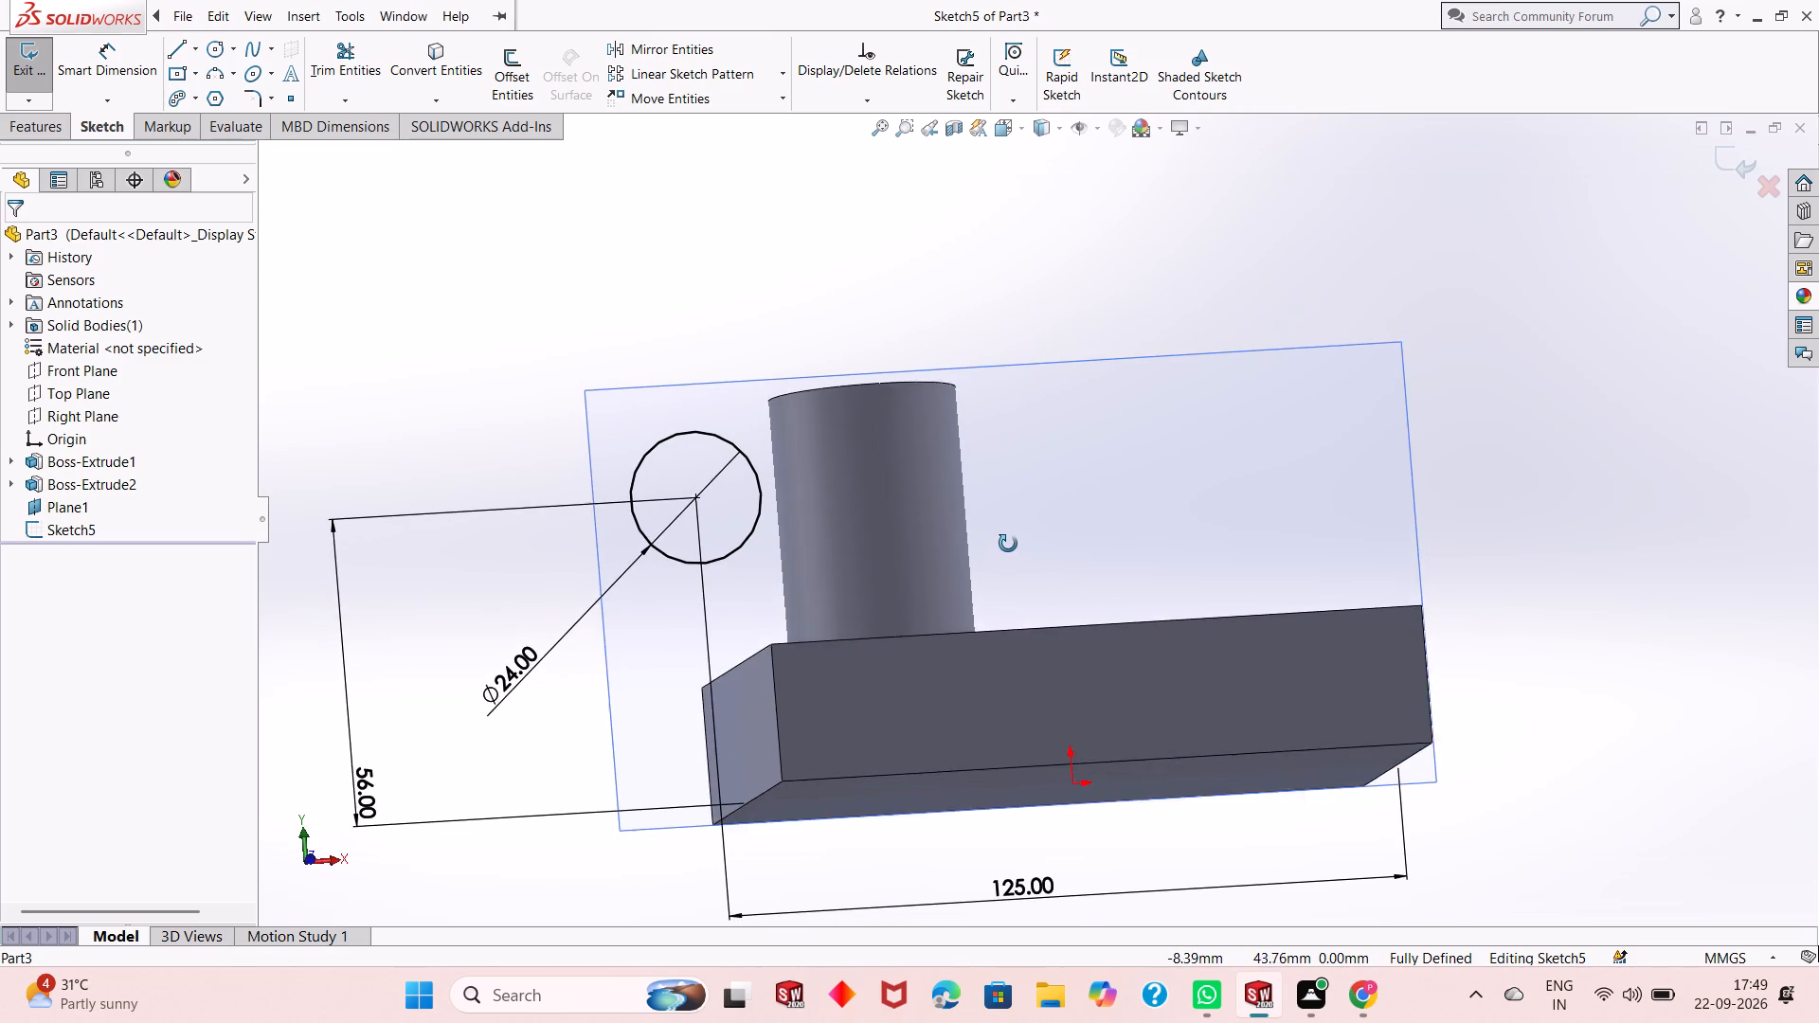
pyautogui.moveTo(1008, 544); pyautogui.dragTo(998, 551, button='middle')
# Sketch a horizontal line about 16 mm long from the circle's top into the boss, a 24 mm vertical line down, and a horizontal line back to the circle's bottom.
pyautogui.hotkey('ctrl', '8')
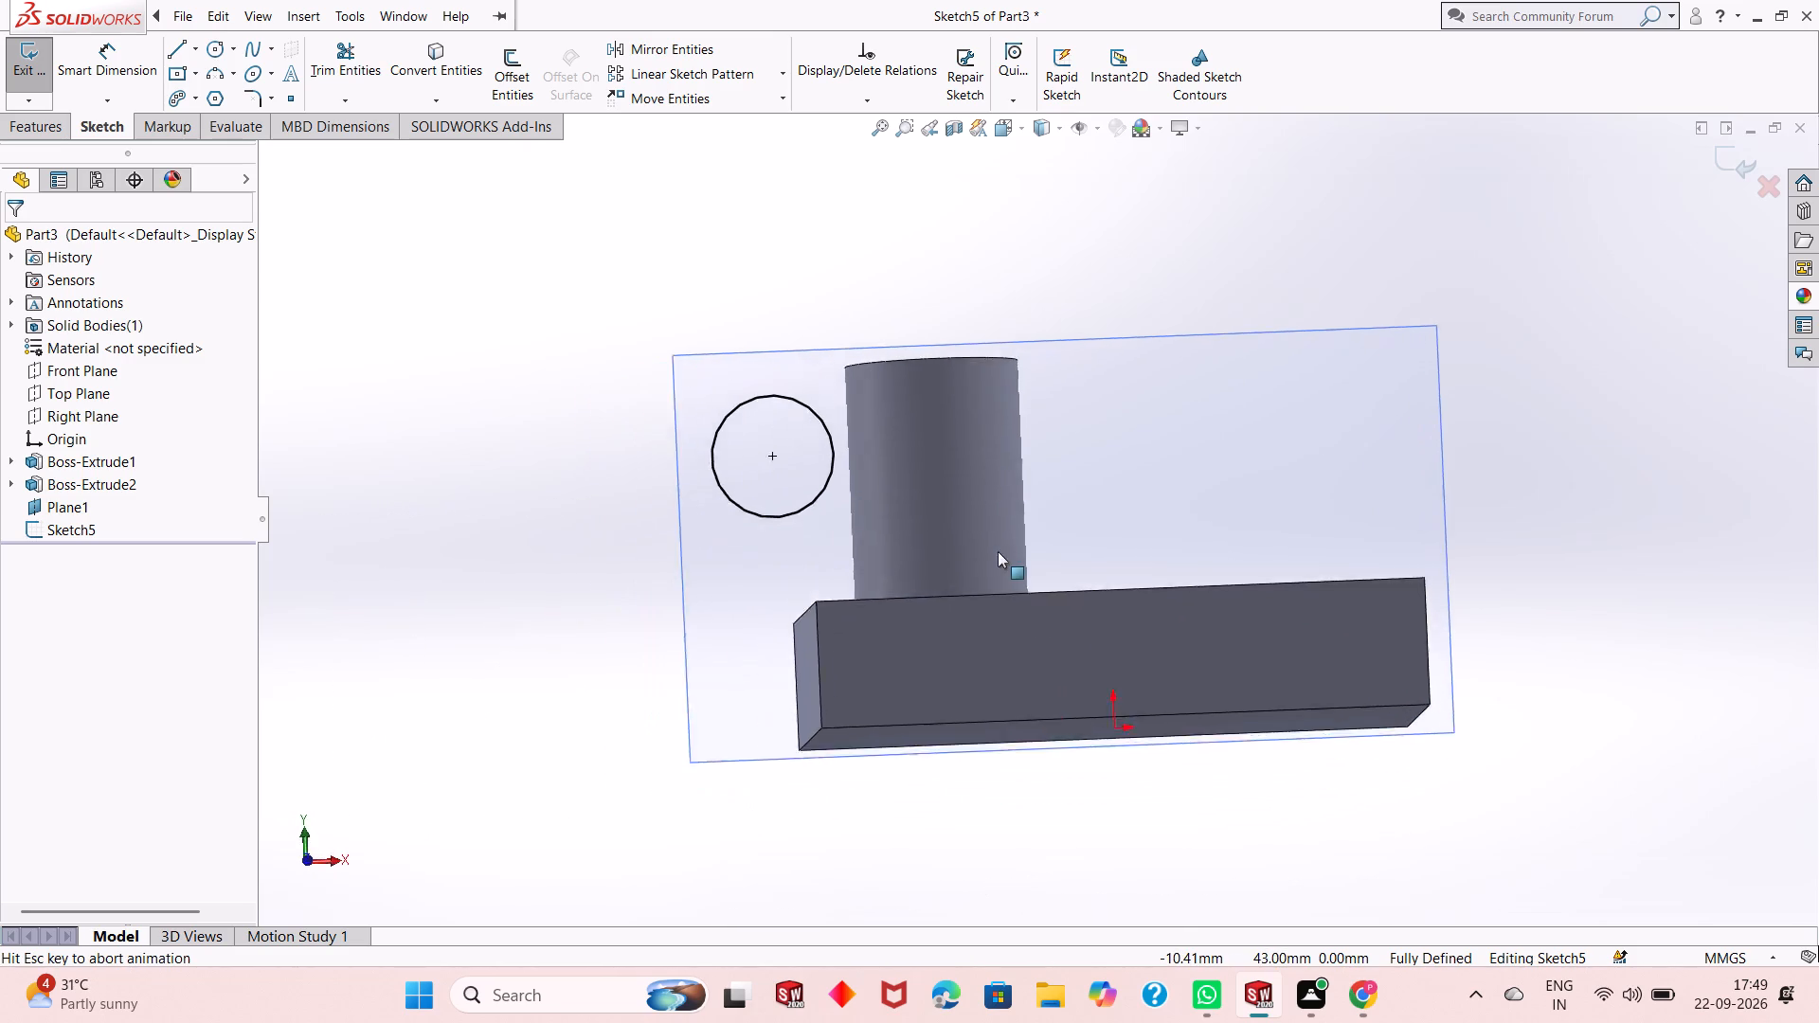
pyautogui.scroll(-3, 982, 337)
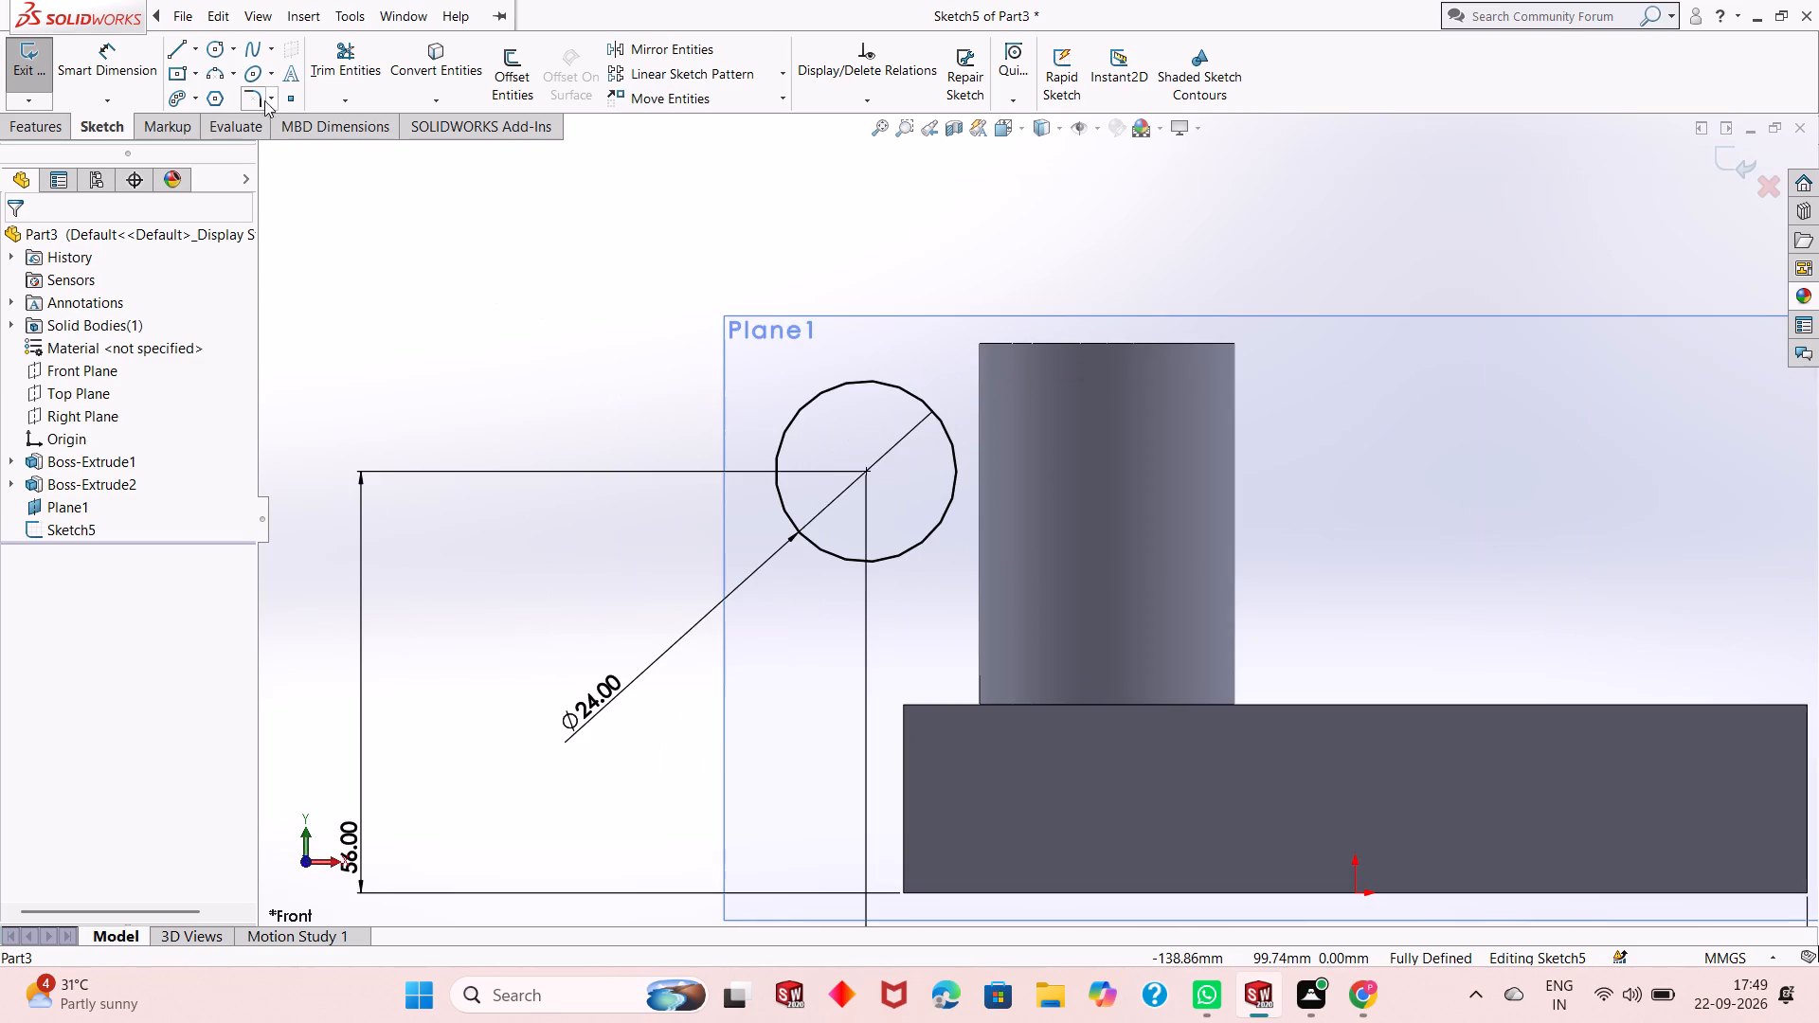
pyautogui.click(174, 47)
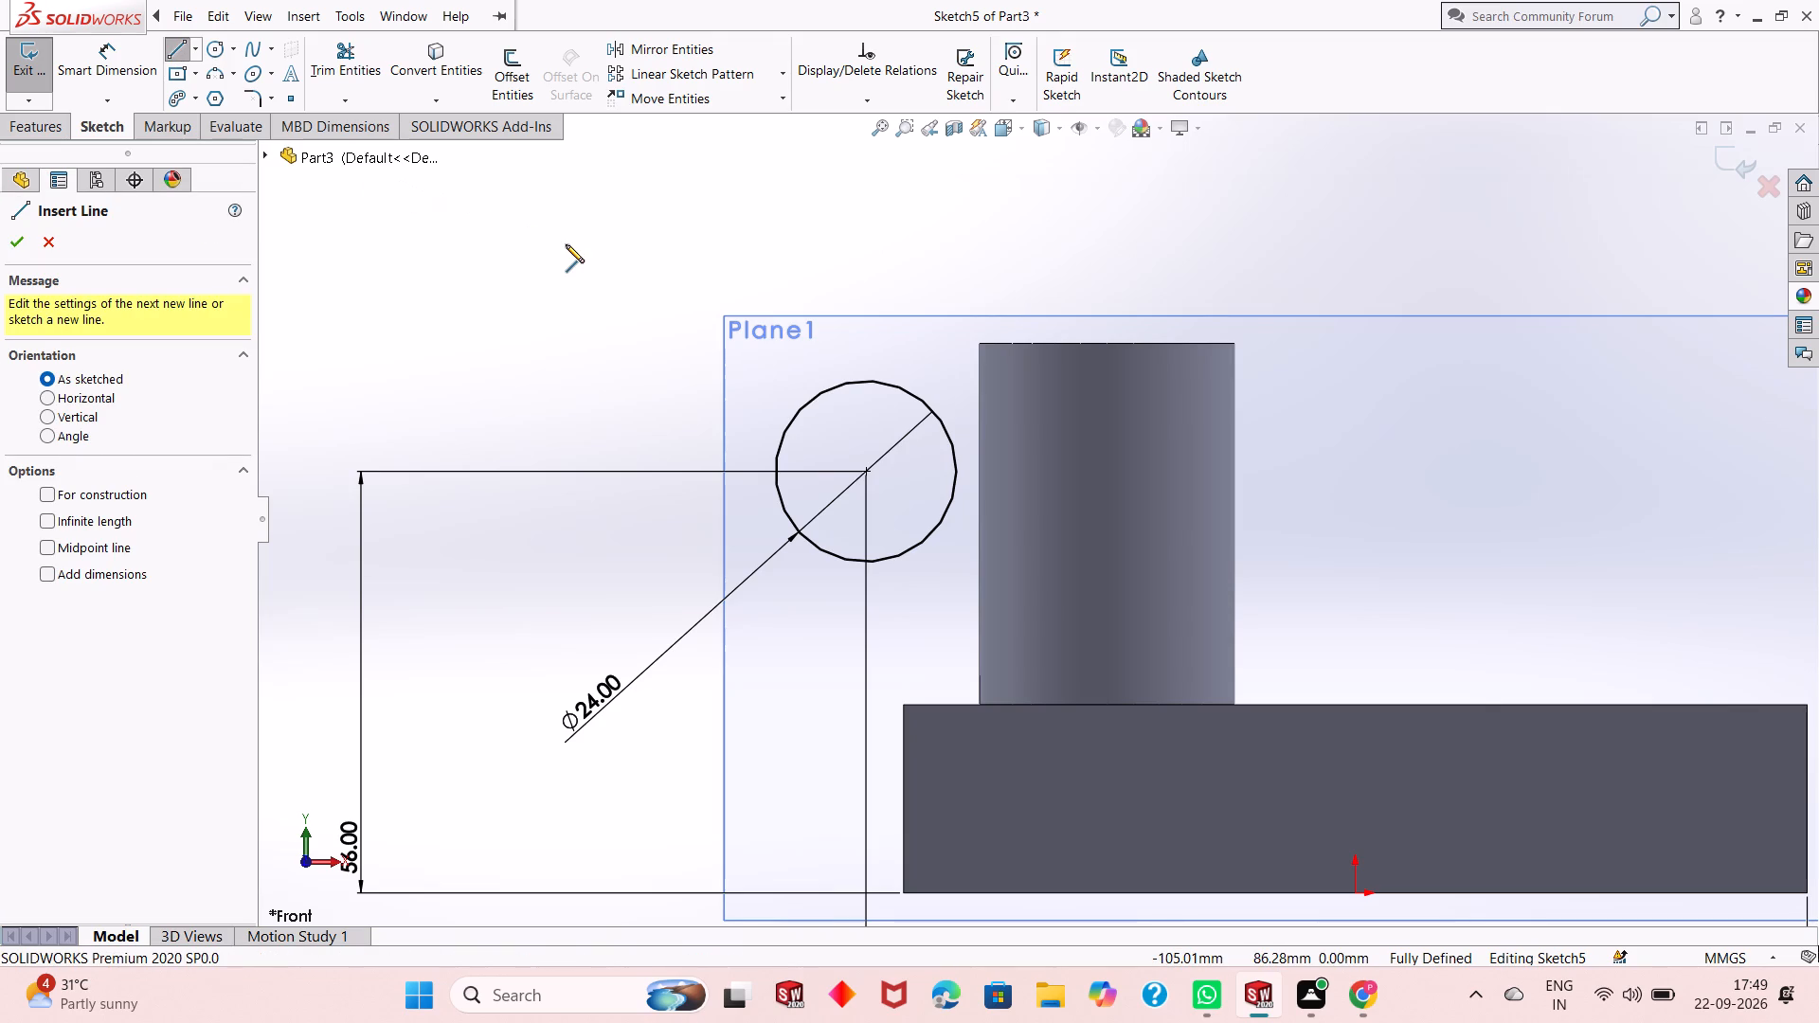
pyautogui.click(867, 380)
pyautogui.click(987, 380)
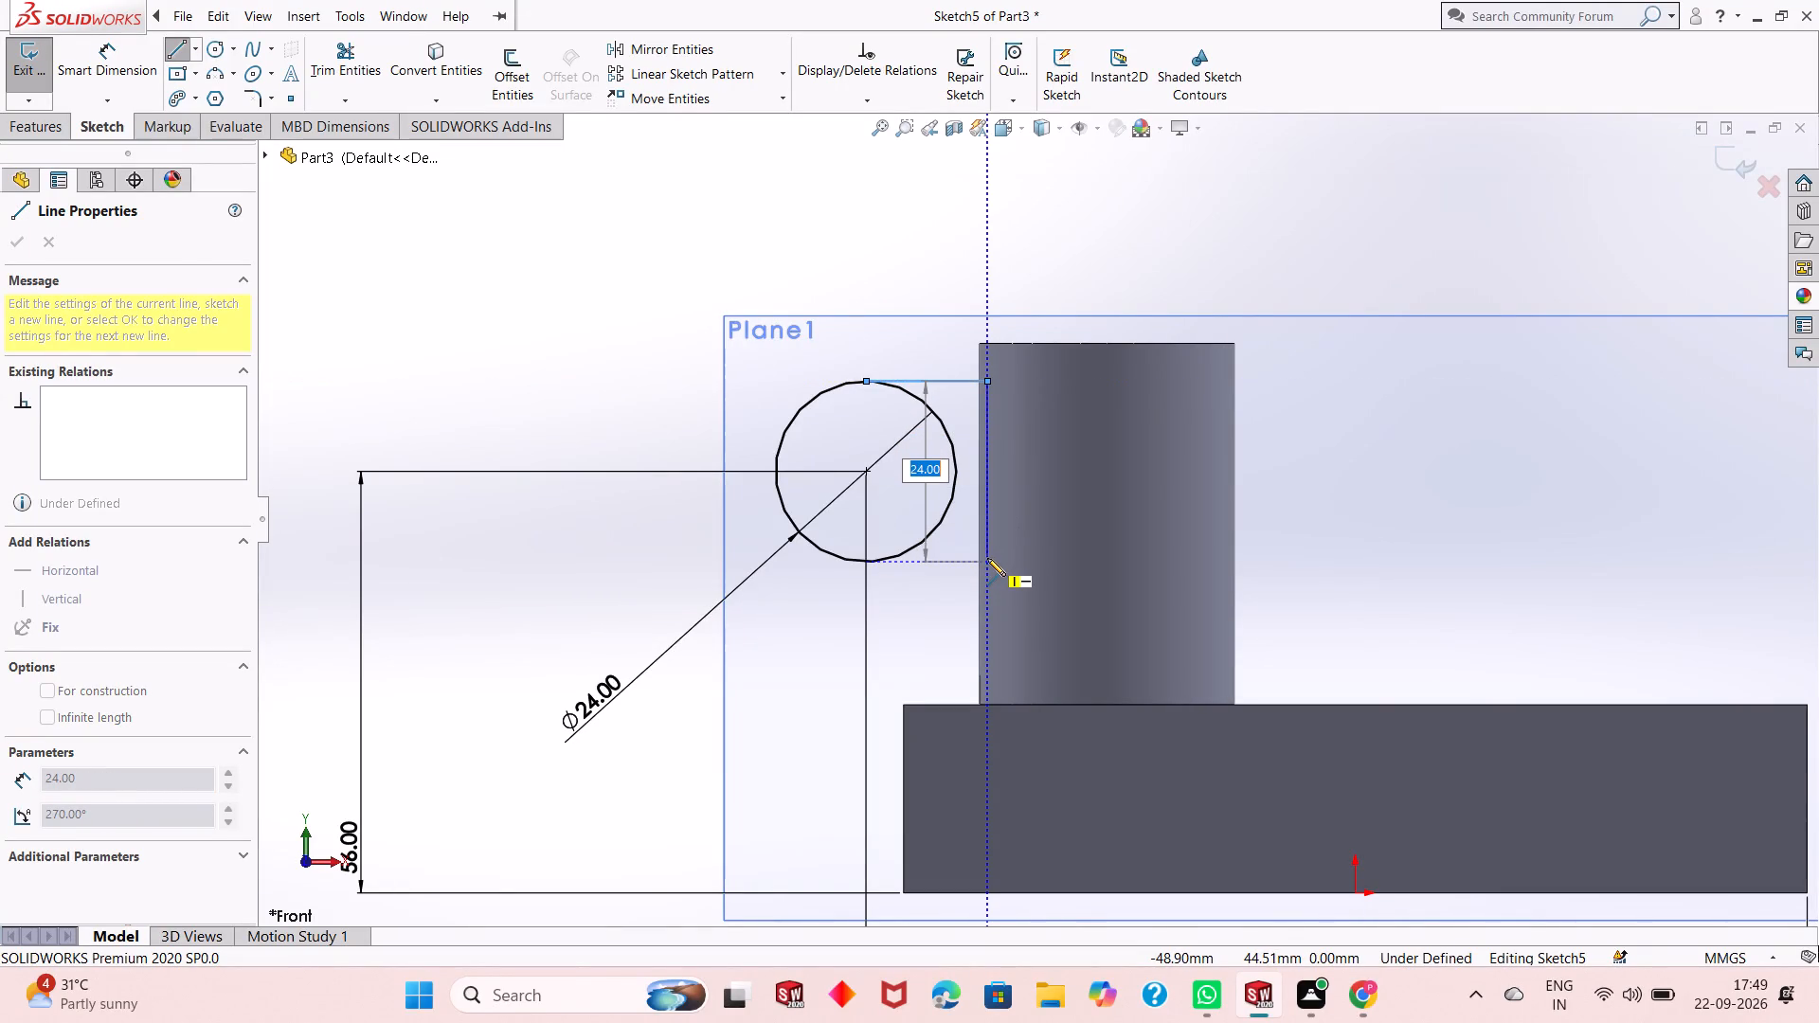
pyautogui.click(987, 558)
pyautogui.click(867, 562)
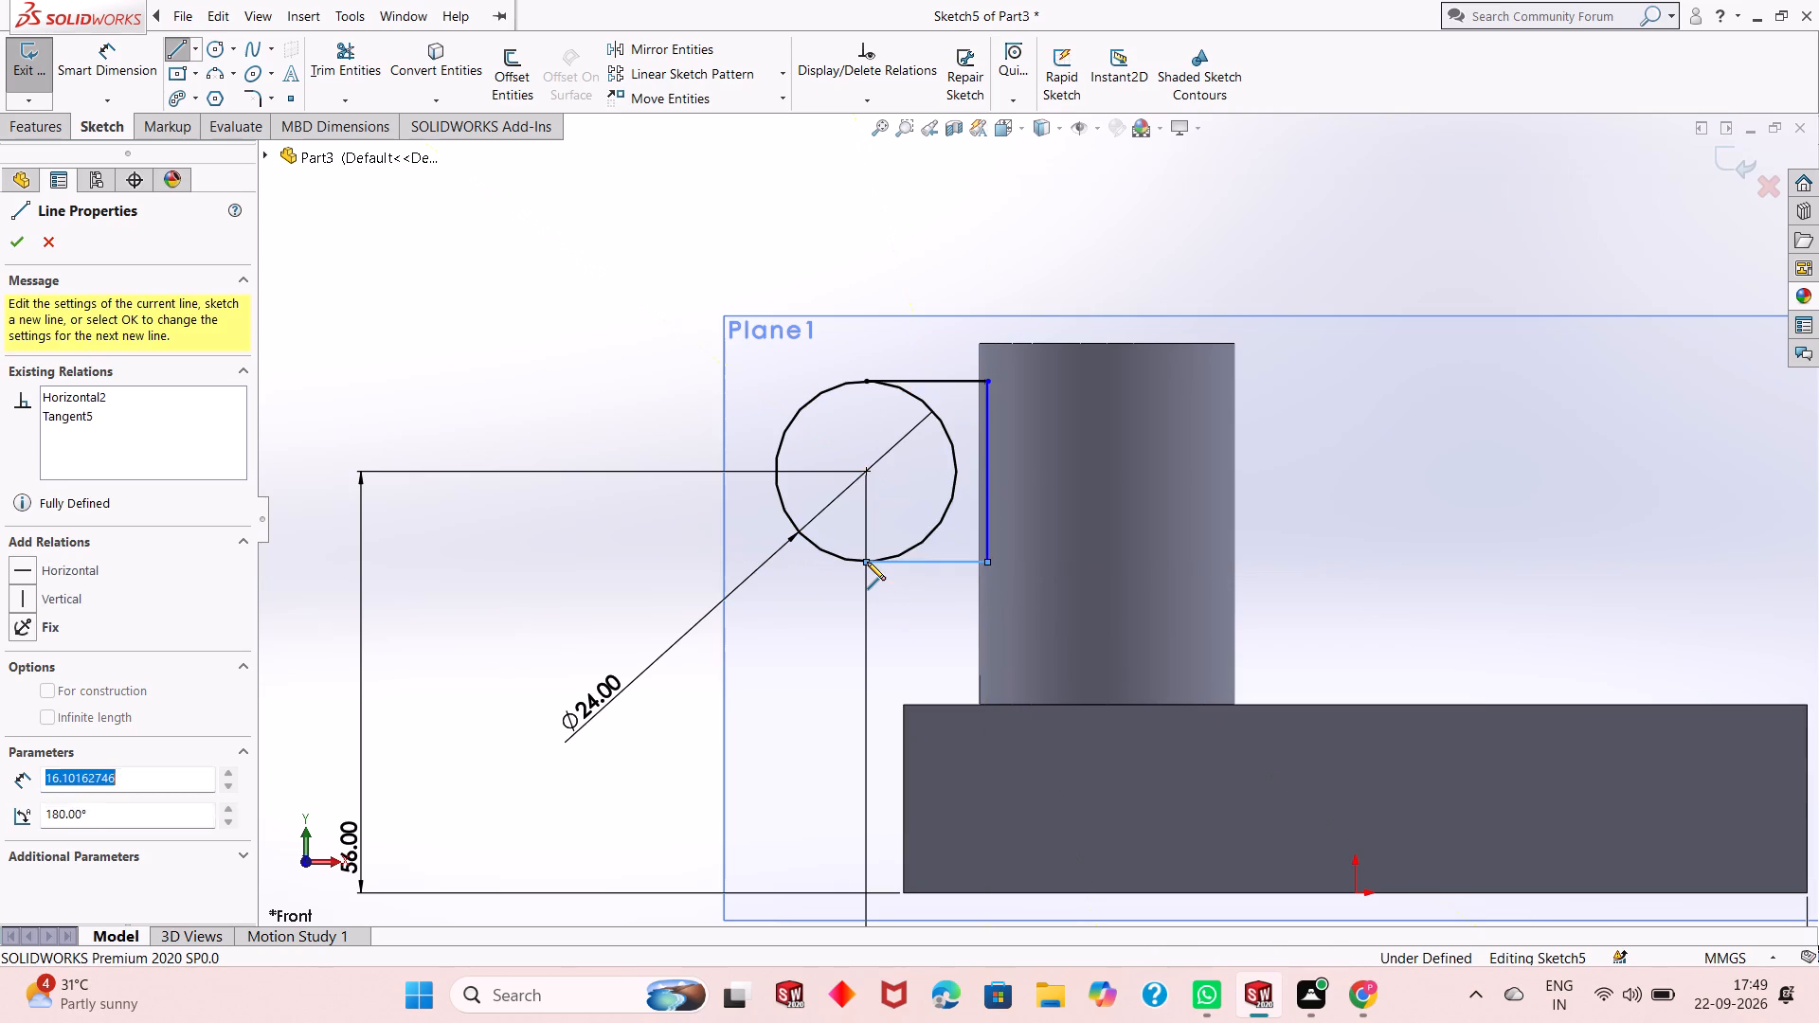
pyautogui.rightClick(866, 562)
pyautogui.click(908, 566)
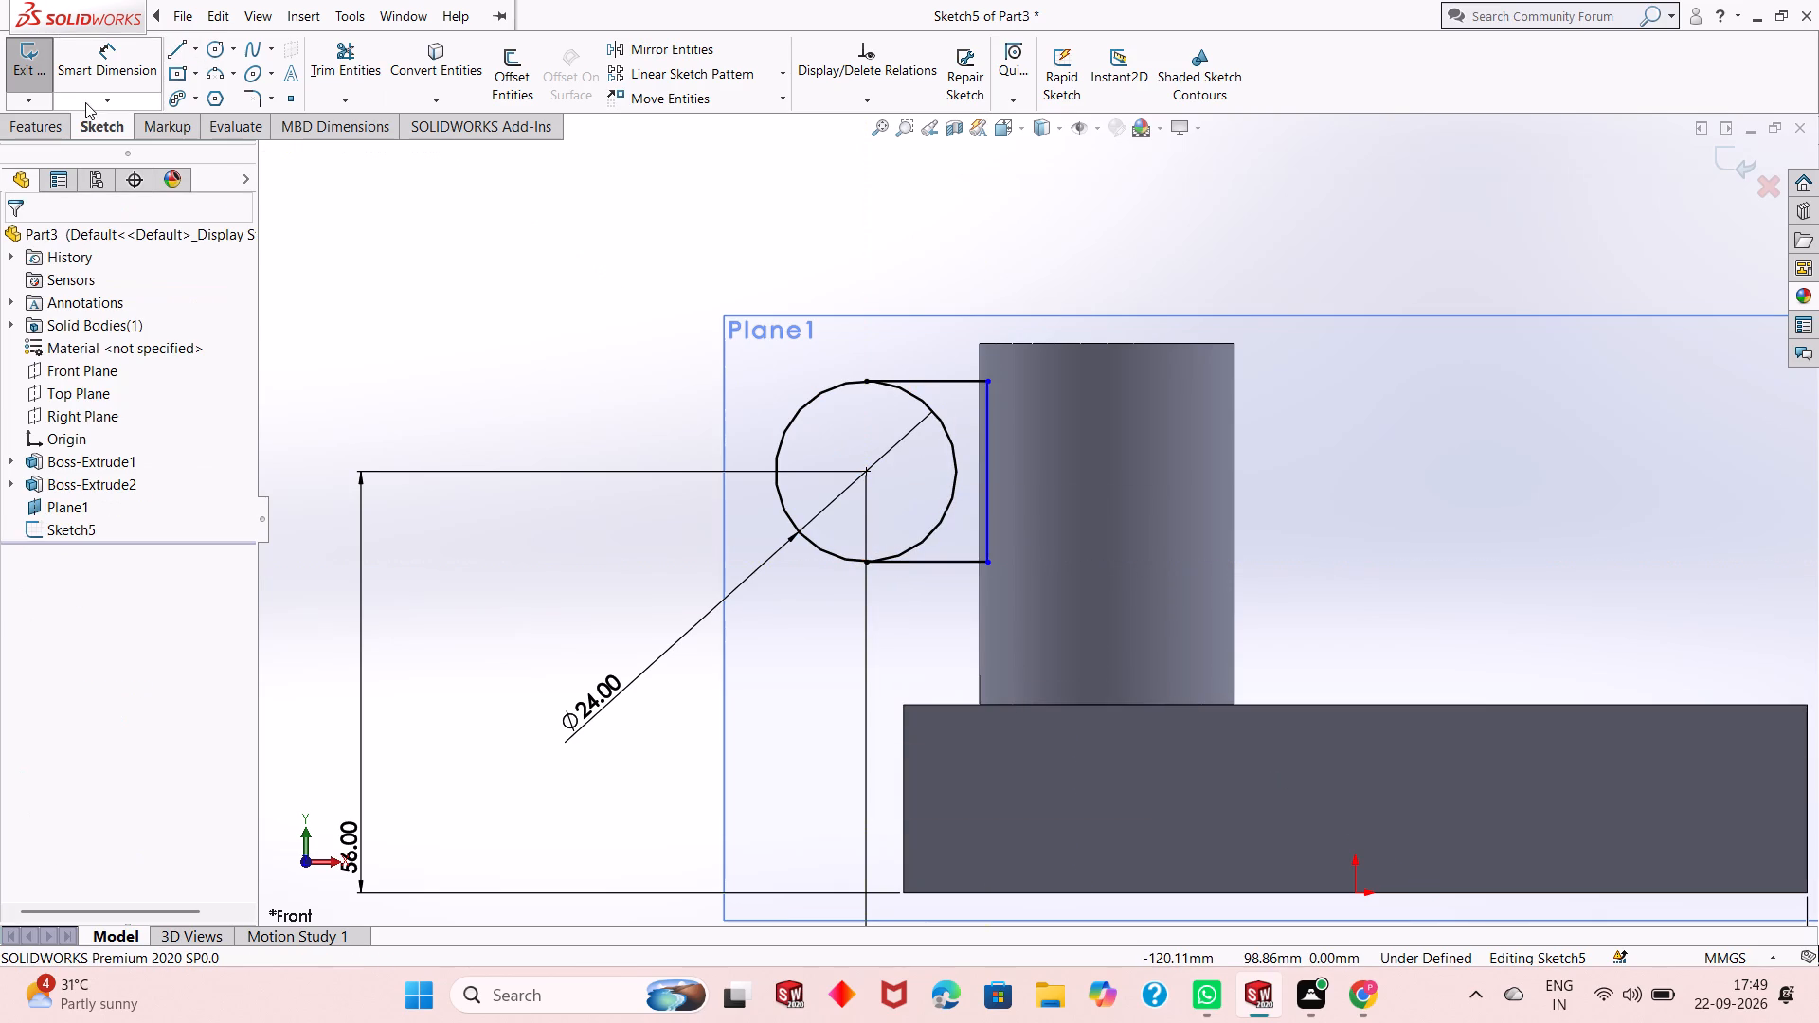
# Trim away the boss-side half of the circle to leave a closed round-ended profile.
pyautogui.click(85, 73)
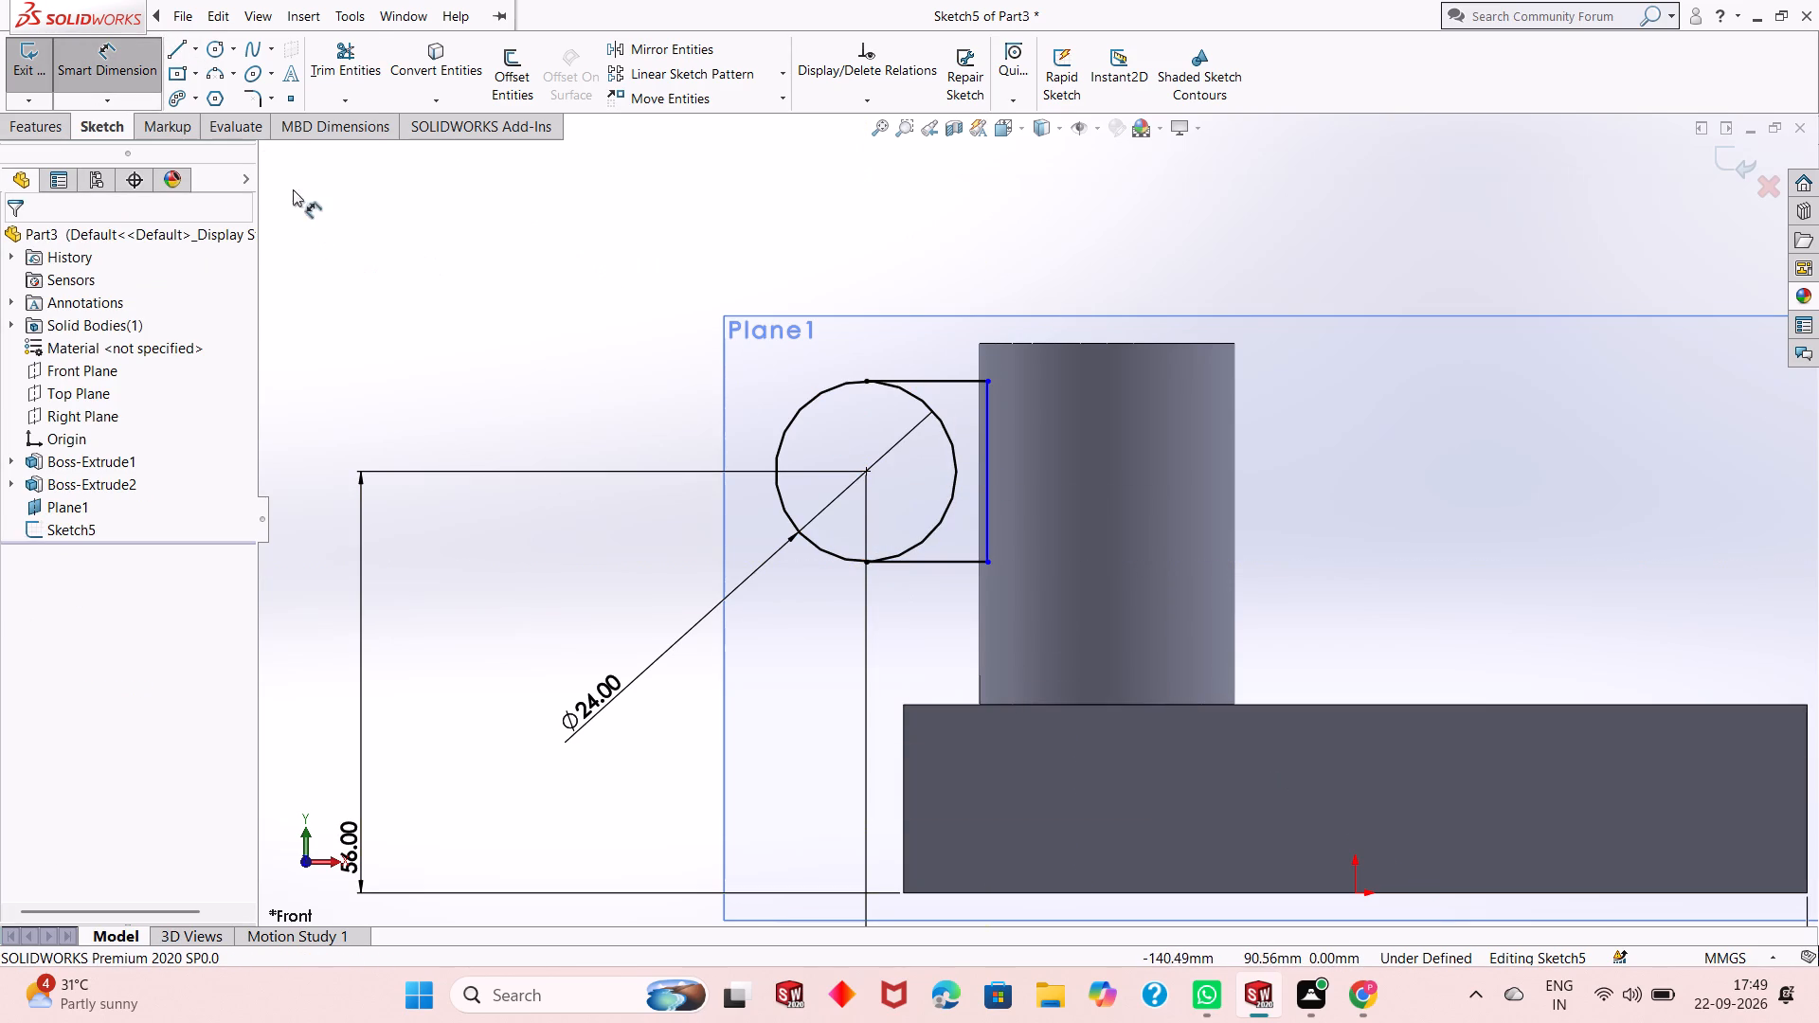
pyautogui.click(344, 62)
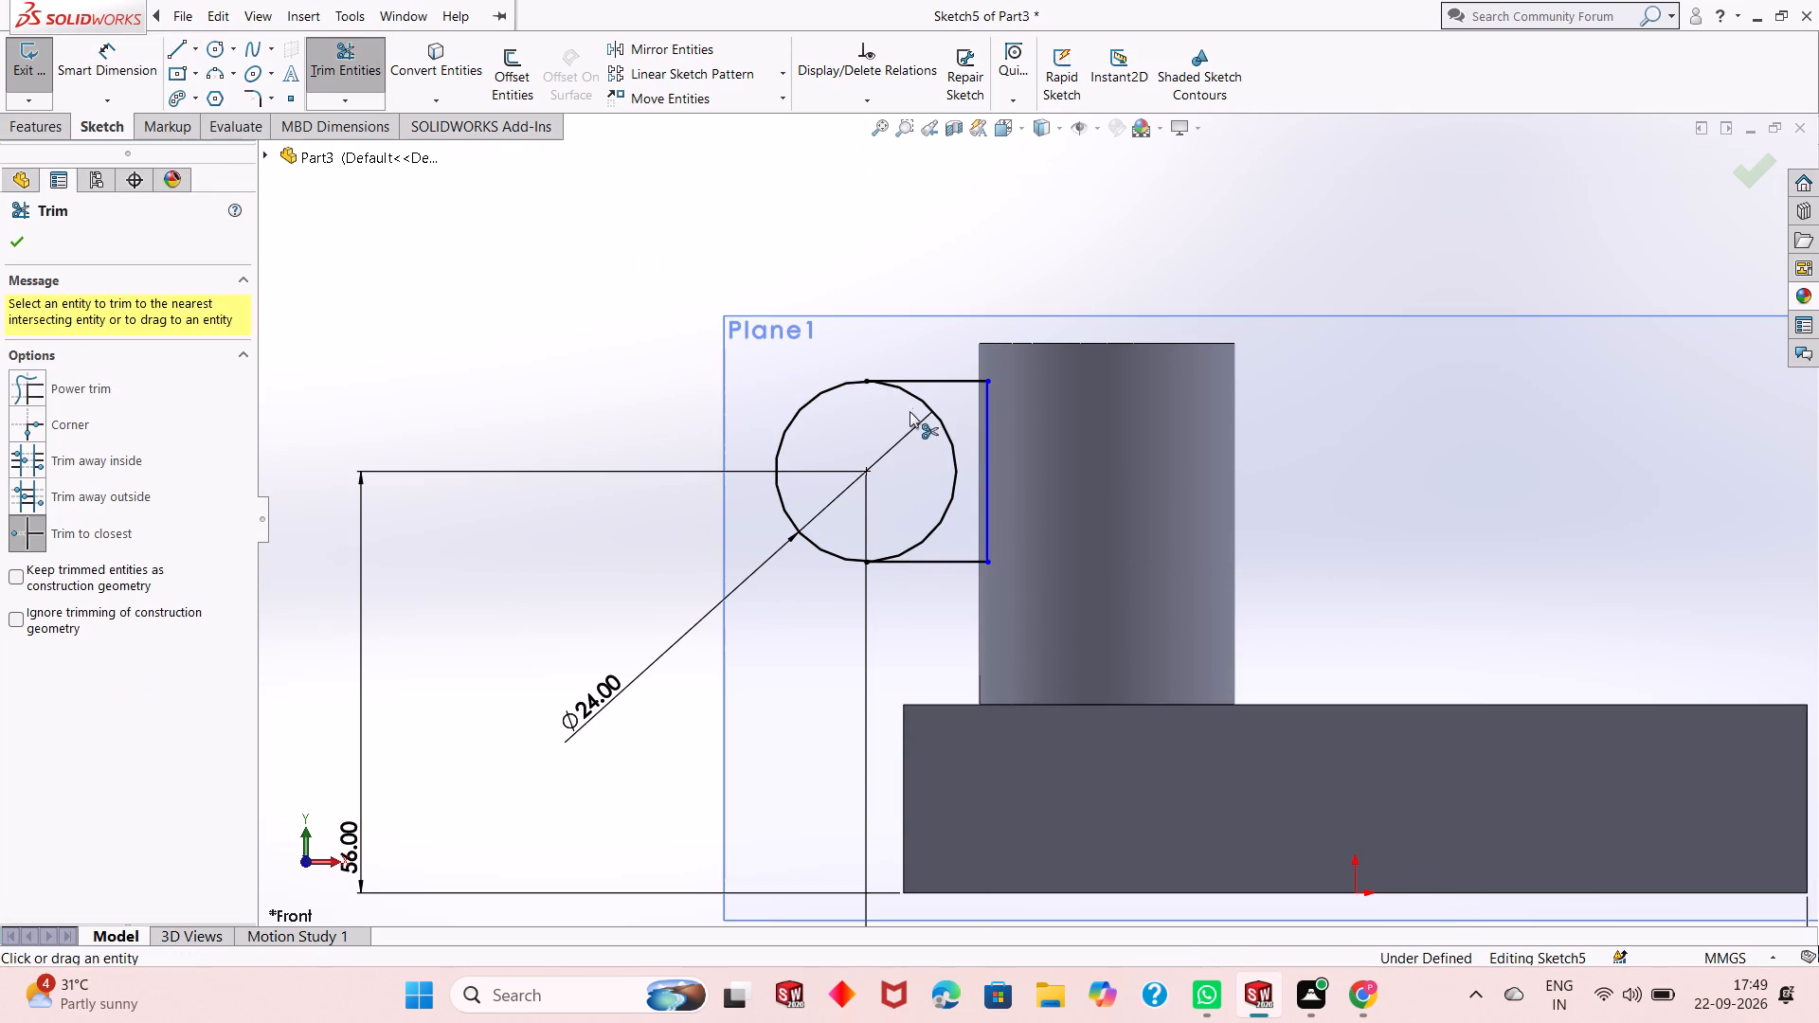
pyautogui.click(935, 407)
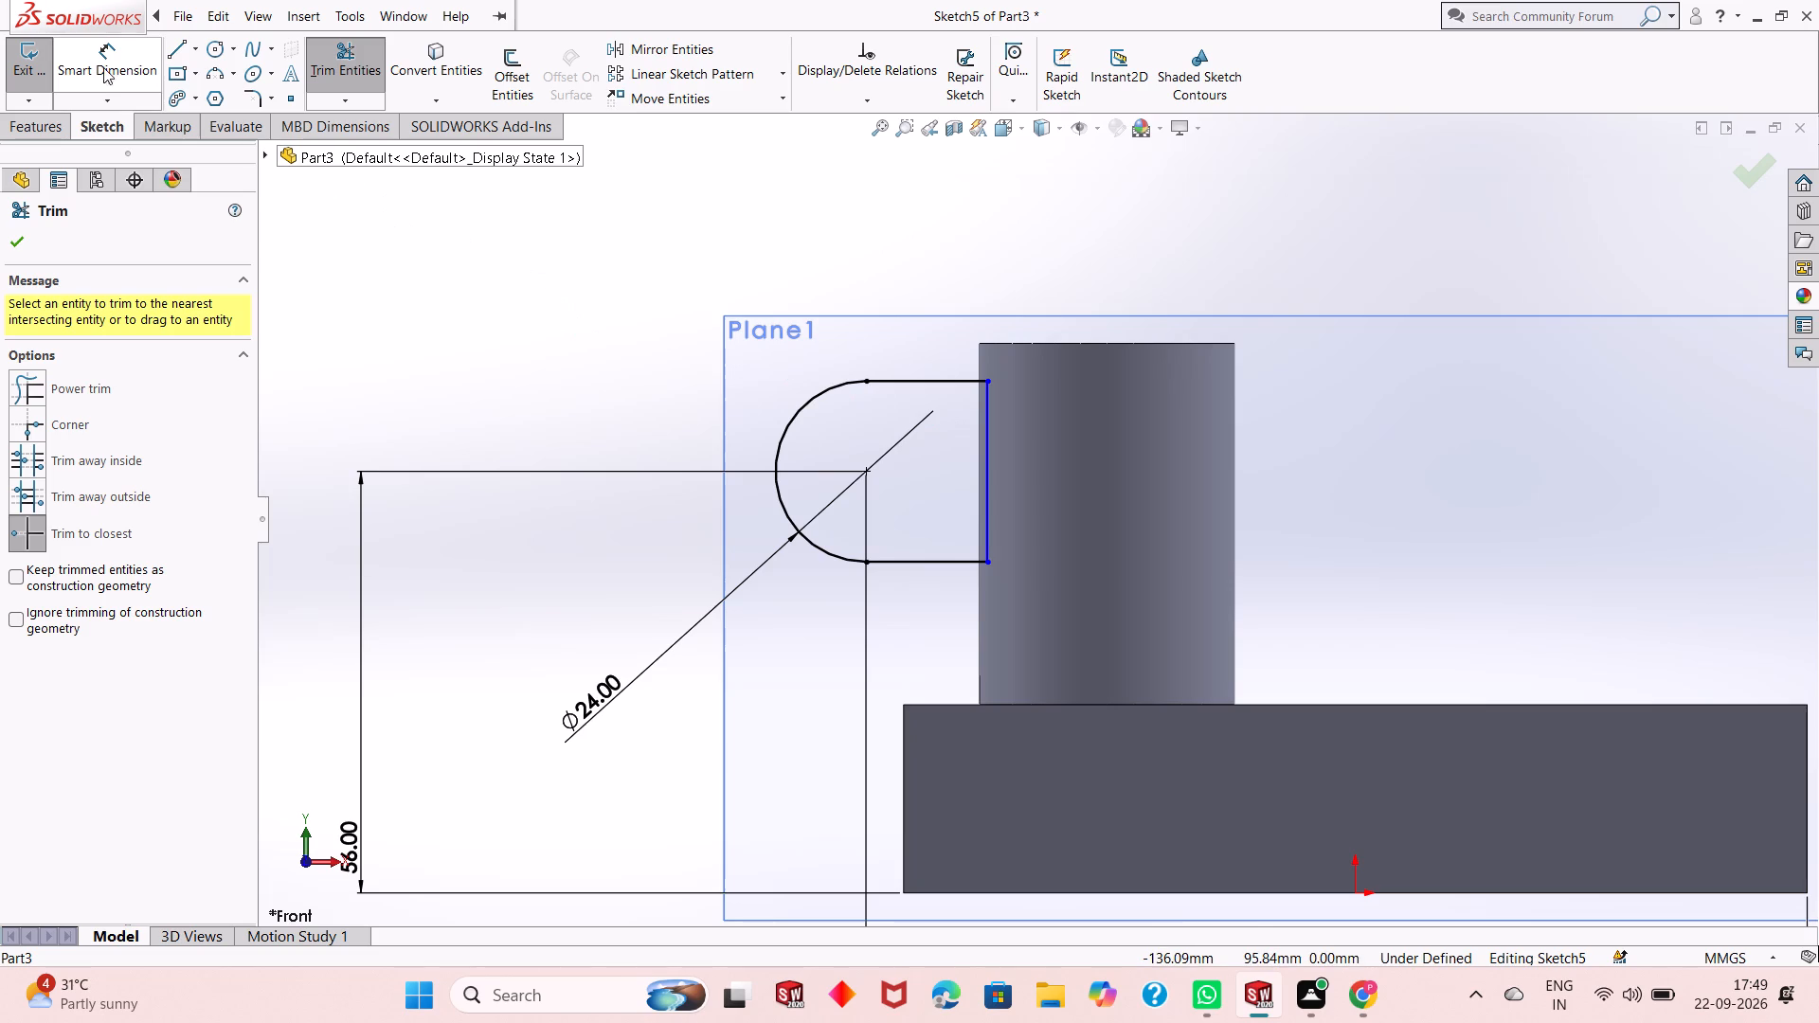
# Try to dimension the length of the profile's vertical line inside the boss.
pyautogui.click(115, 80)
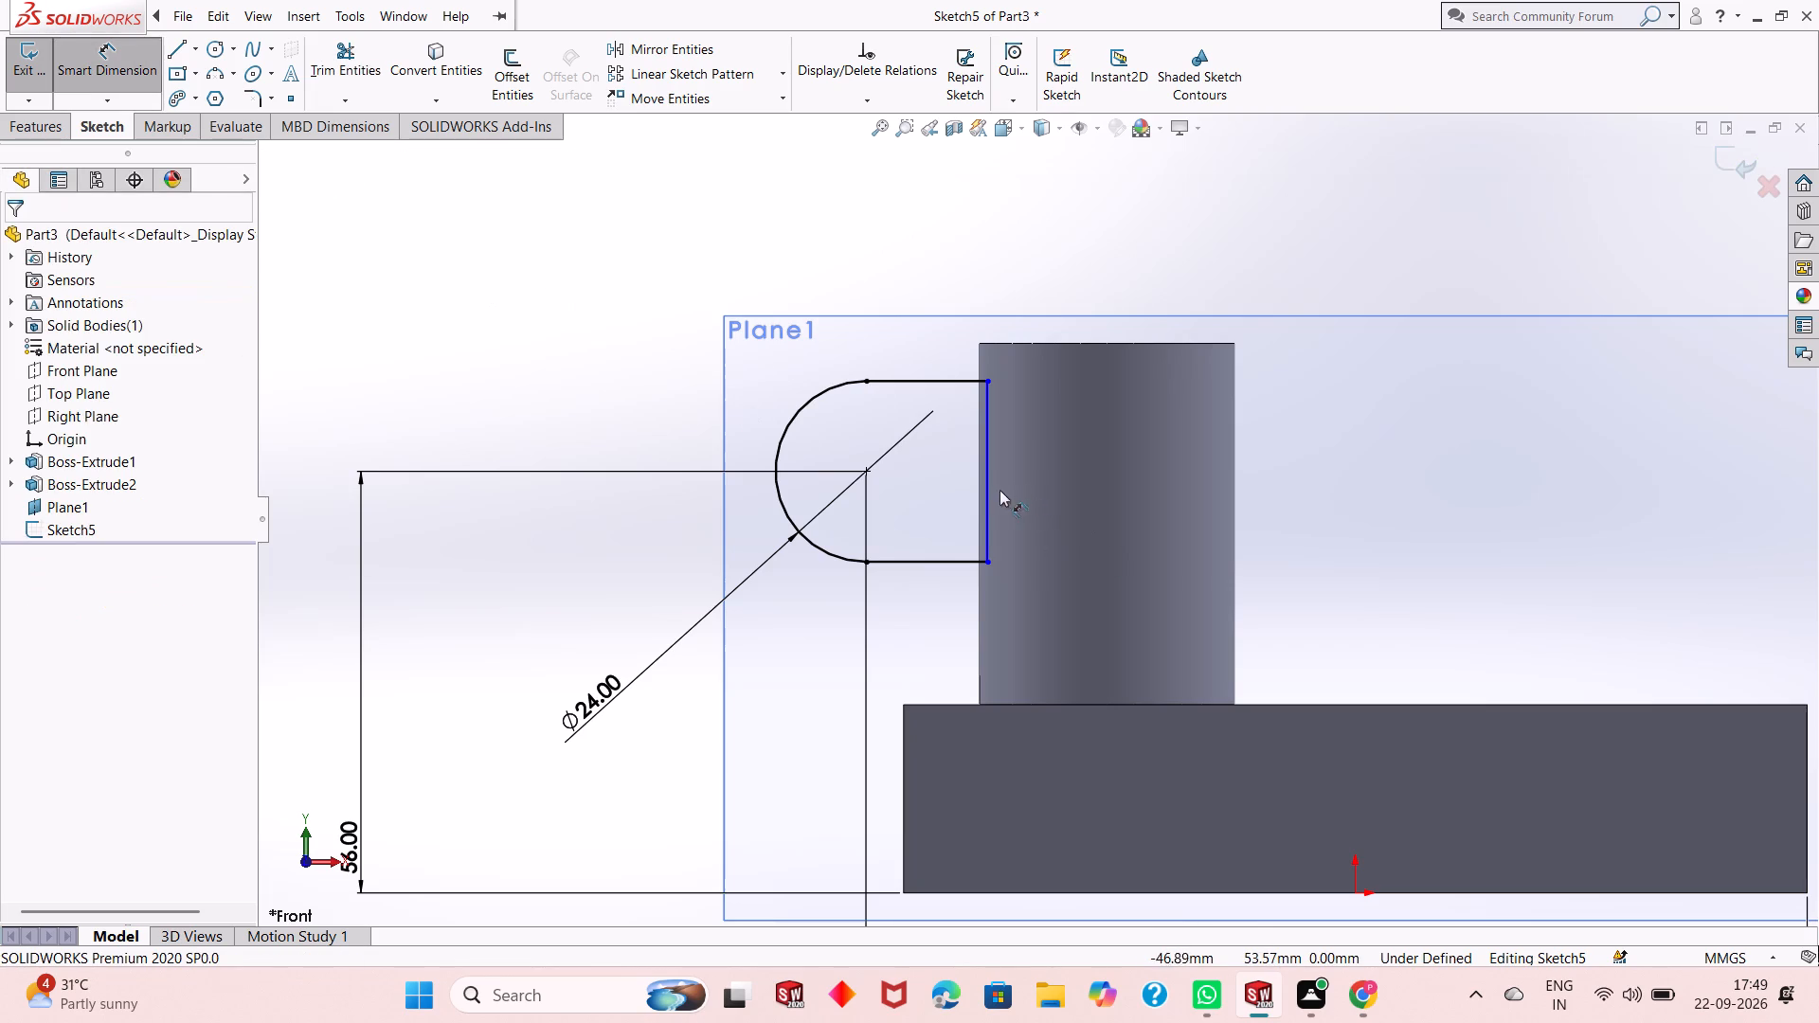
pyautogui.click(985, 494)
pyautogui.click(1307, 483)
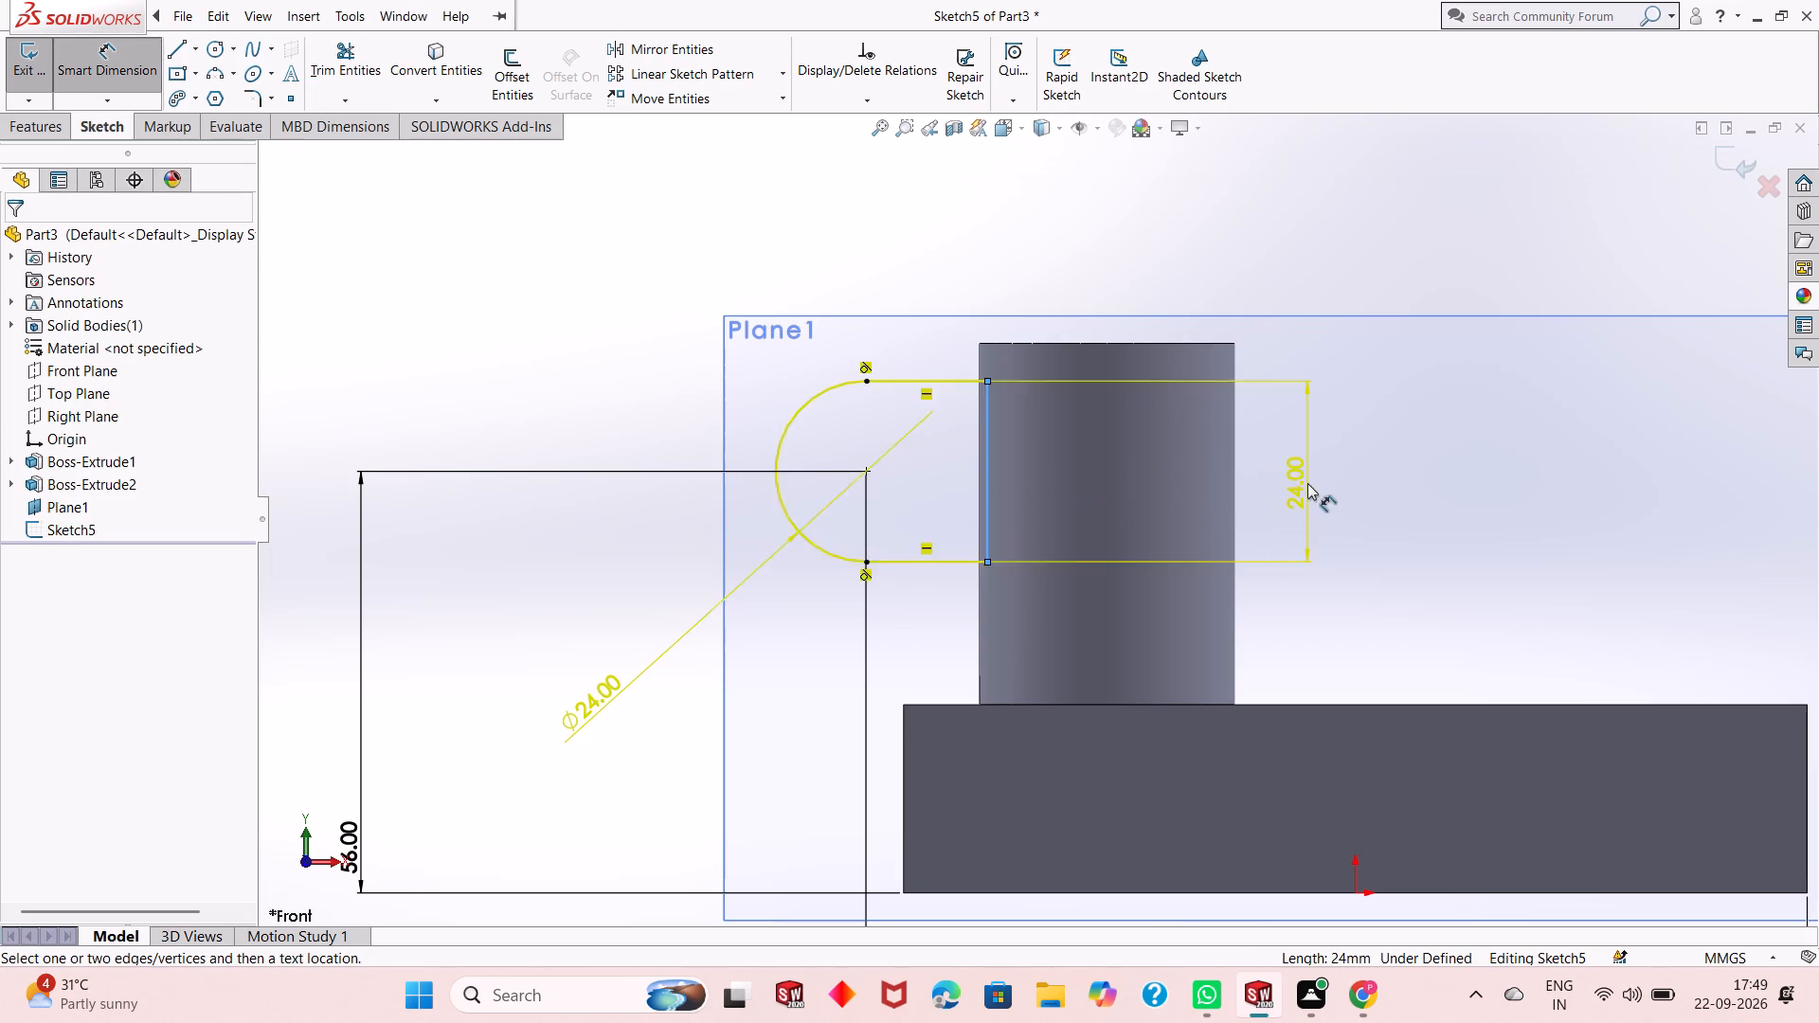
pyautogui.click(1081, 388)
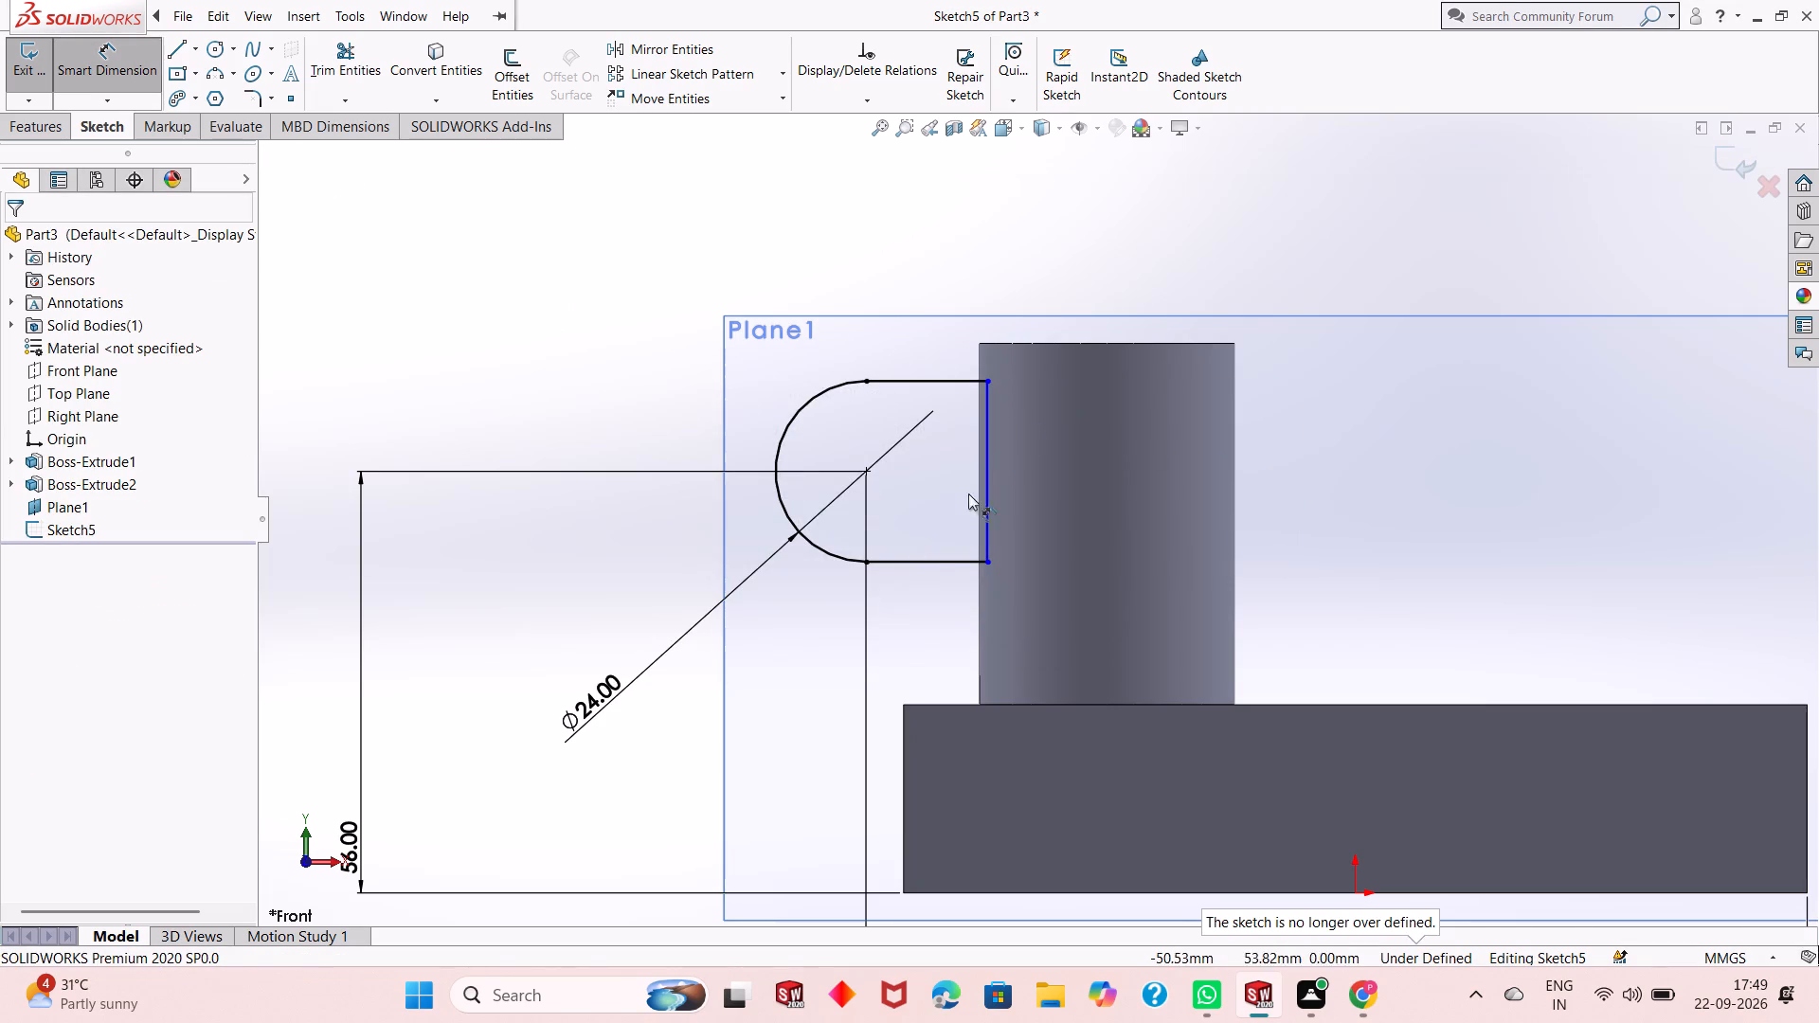
# Dimension the length of the profile's lower horizontal line.
pyautogui.click(936, 566)
pyautogui.click(900, 783)
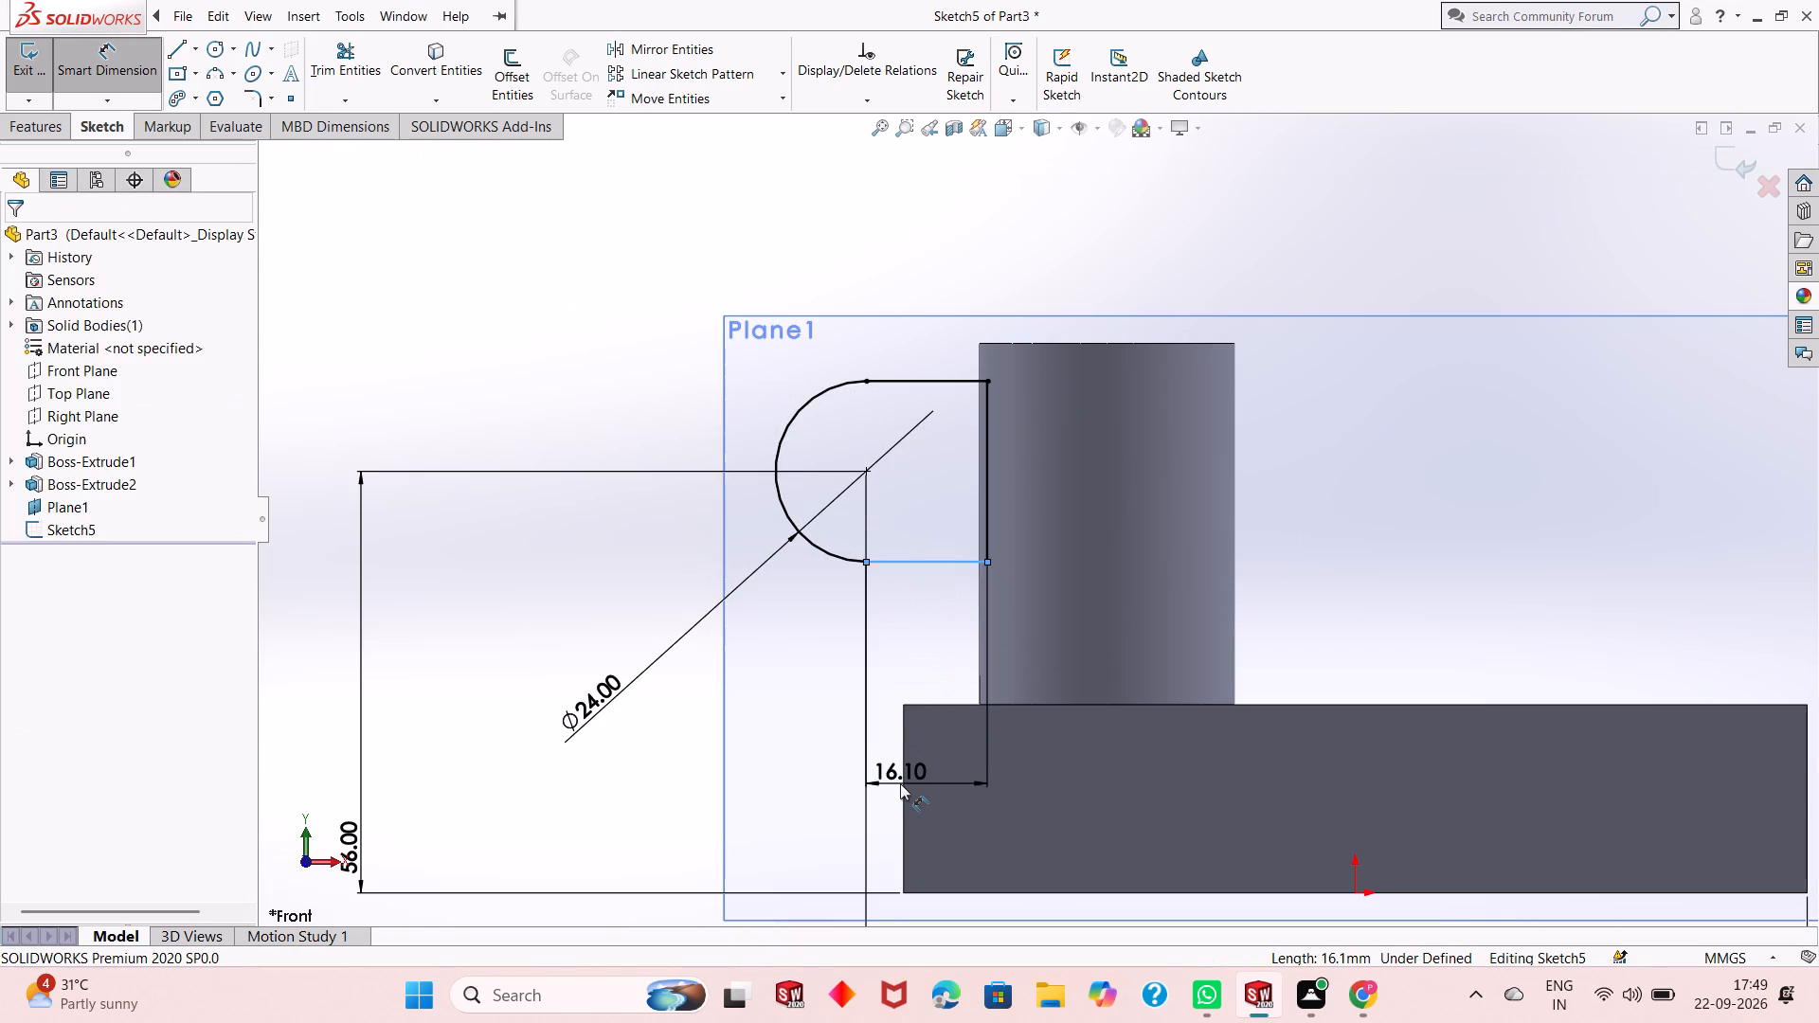
pyautogui.click(819, 745)
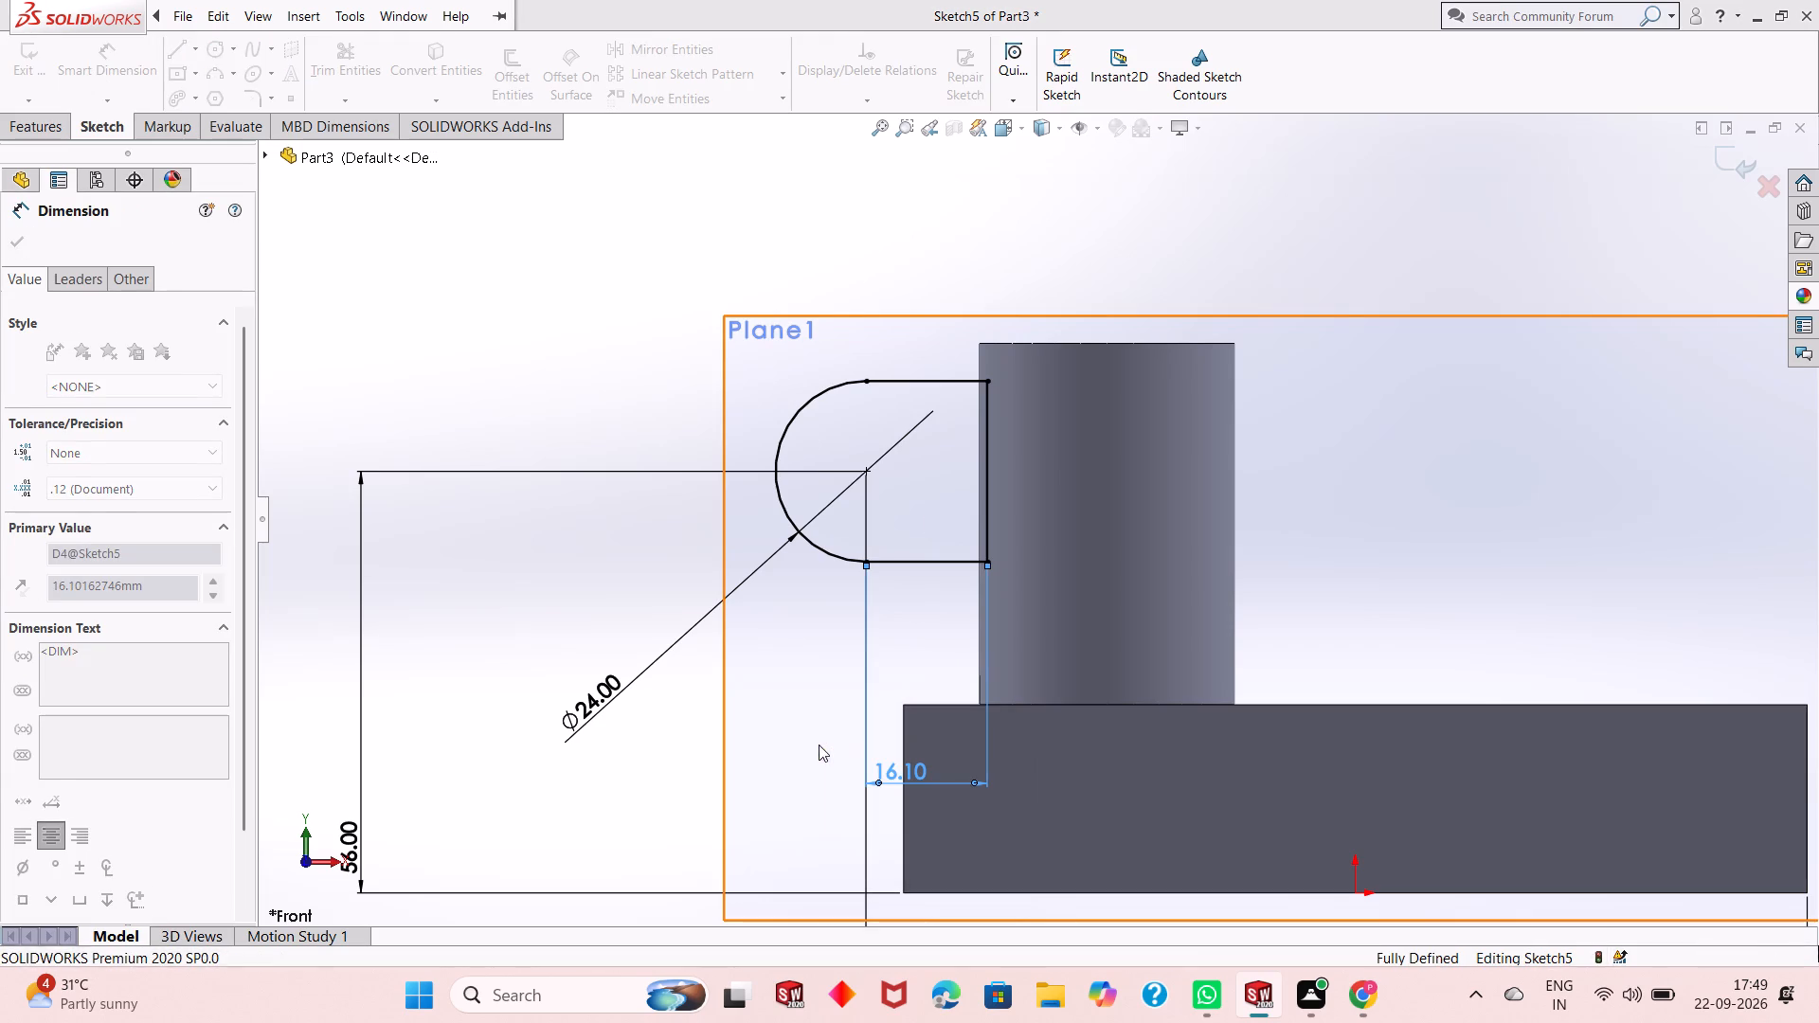
pyautogui.rightClick(594, 332)
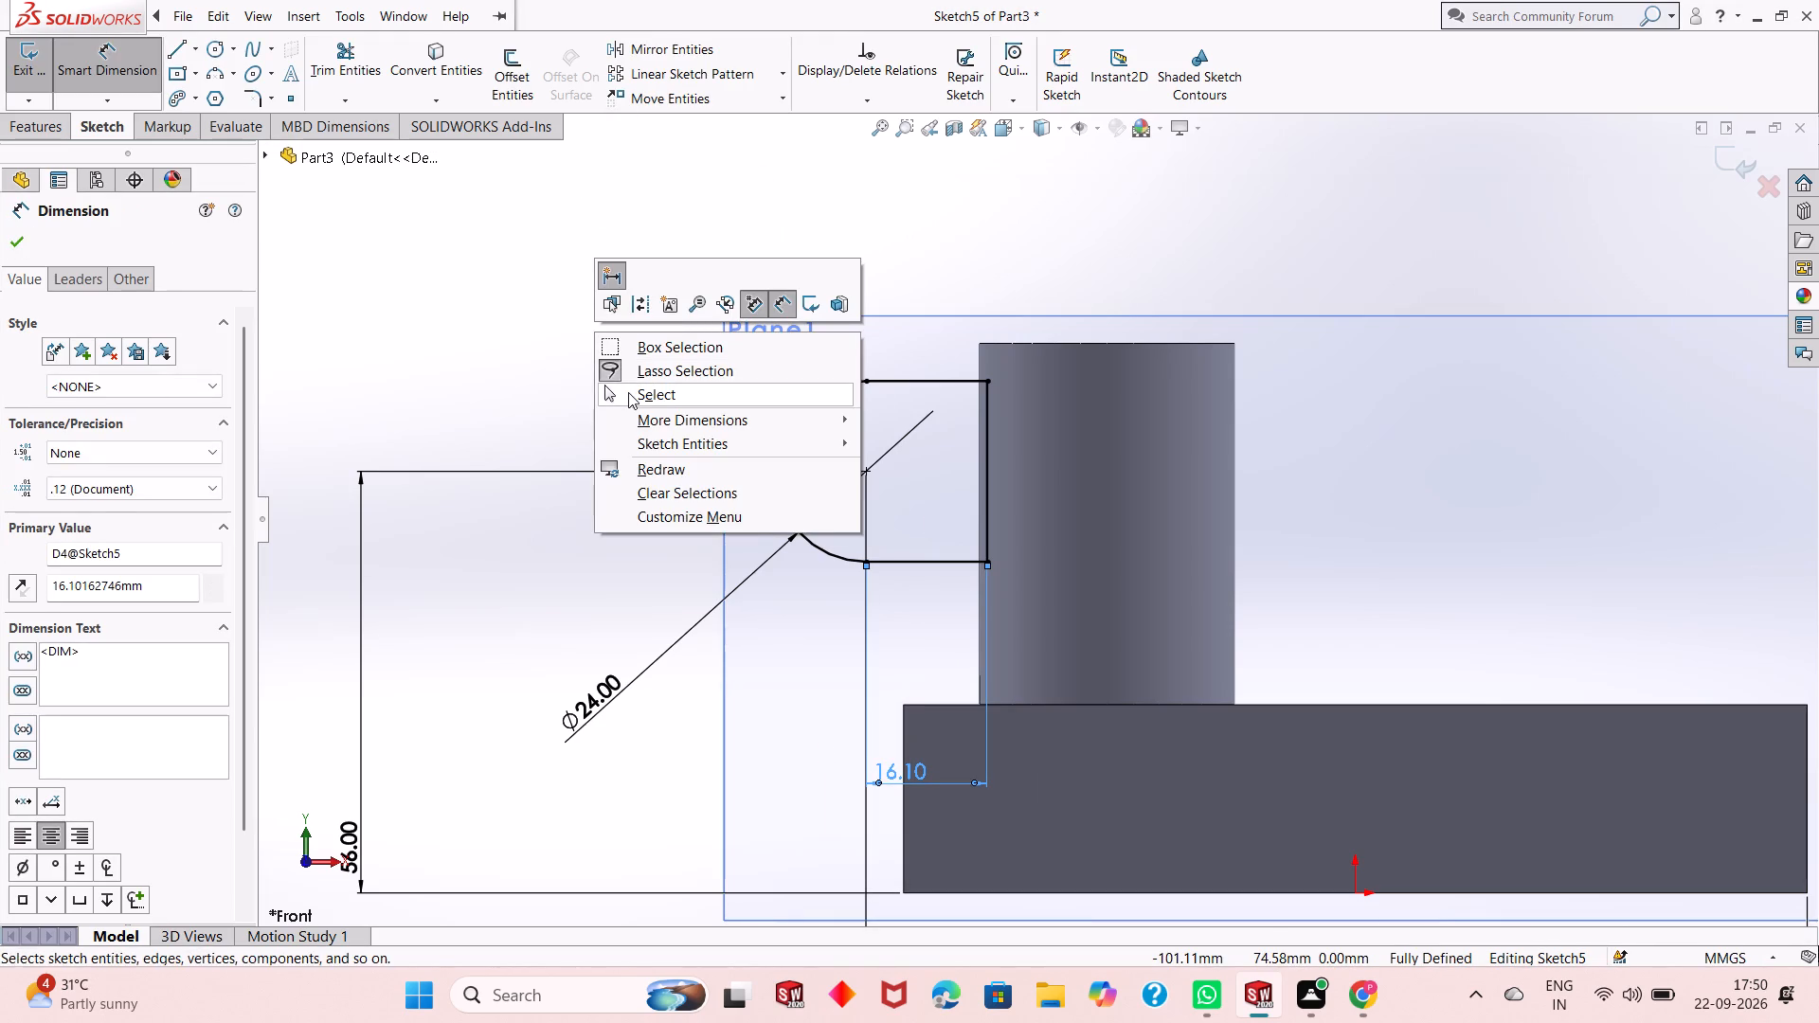
pyautogui.click(628, 392)
# Extrude the round-ended profile 10 mm as a Mid Plane boss merged with the existing body.
pyautogui.scroll(2, 997, 481)
pyautogui.moveTo(1000, 481); pyautogui.dragTo(1001, 481, button='middle')
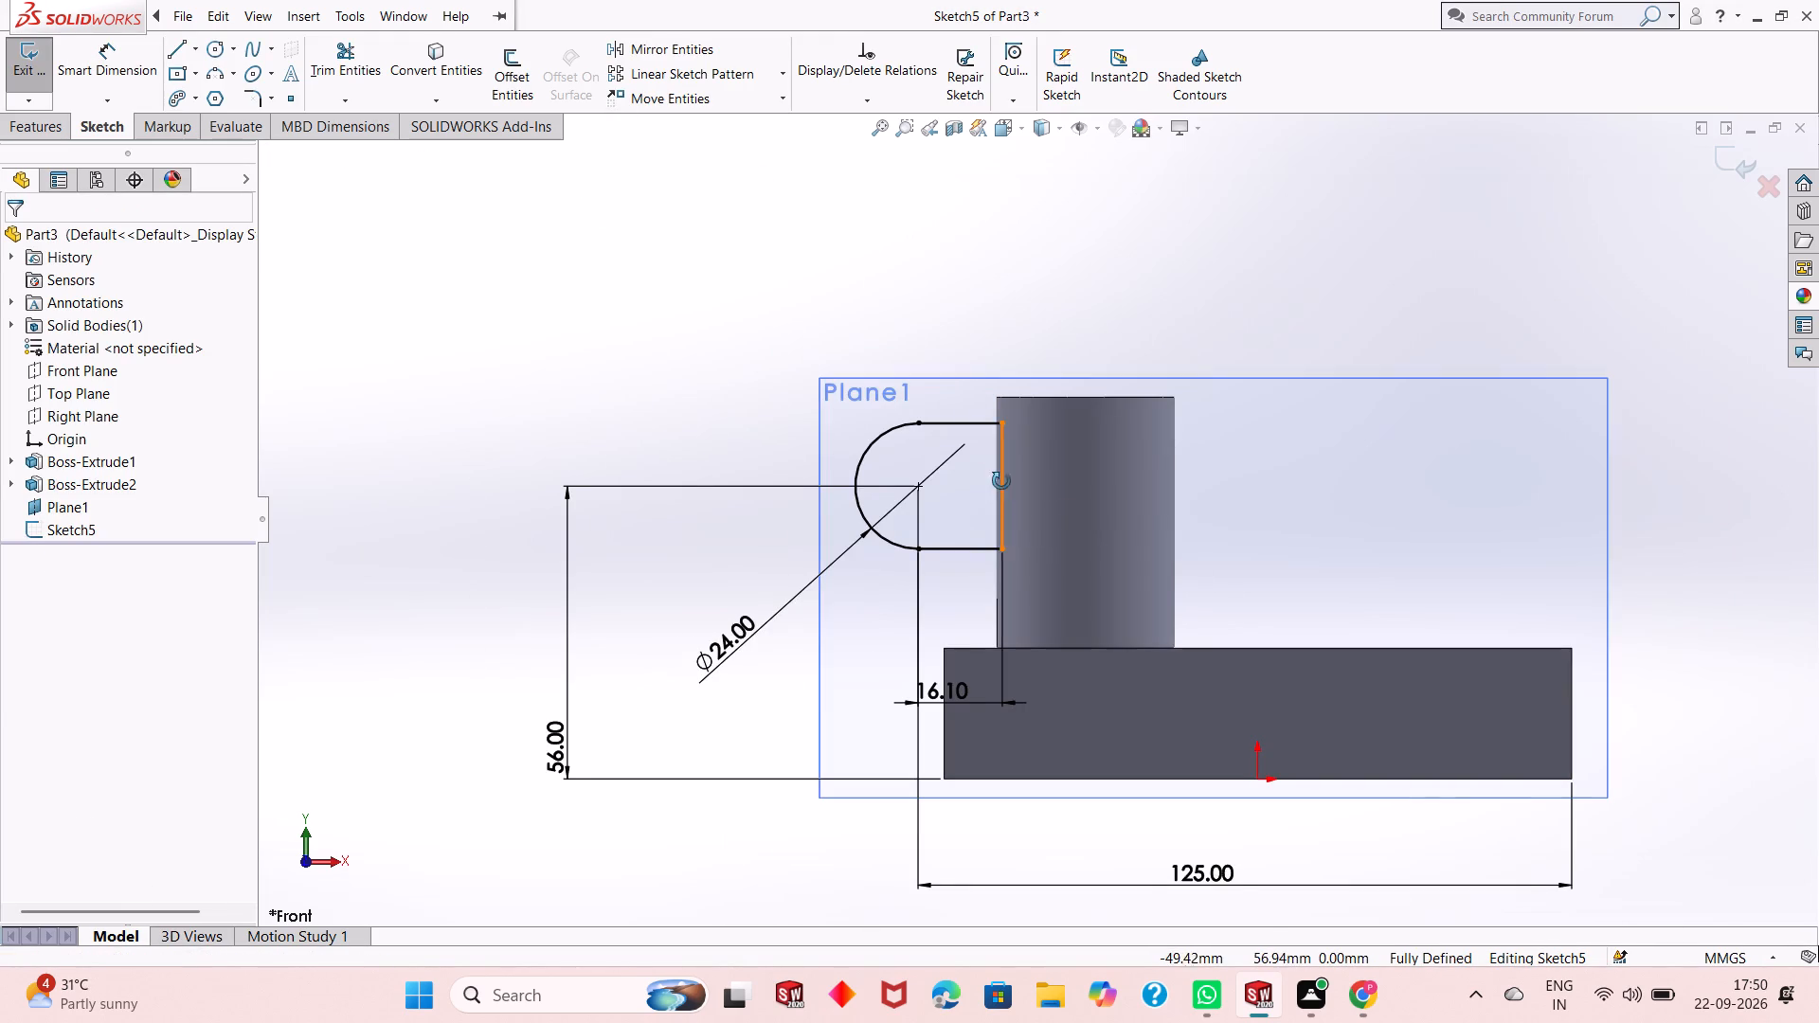
pyautogui.moveTo(1001, 481); pyautogui.dragTo(1067, 515, button='middle')
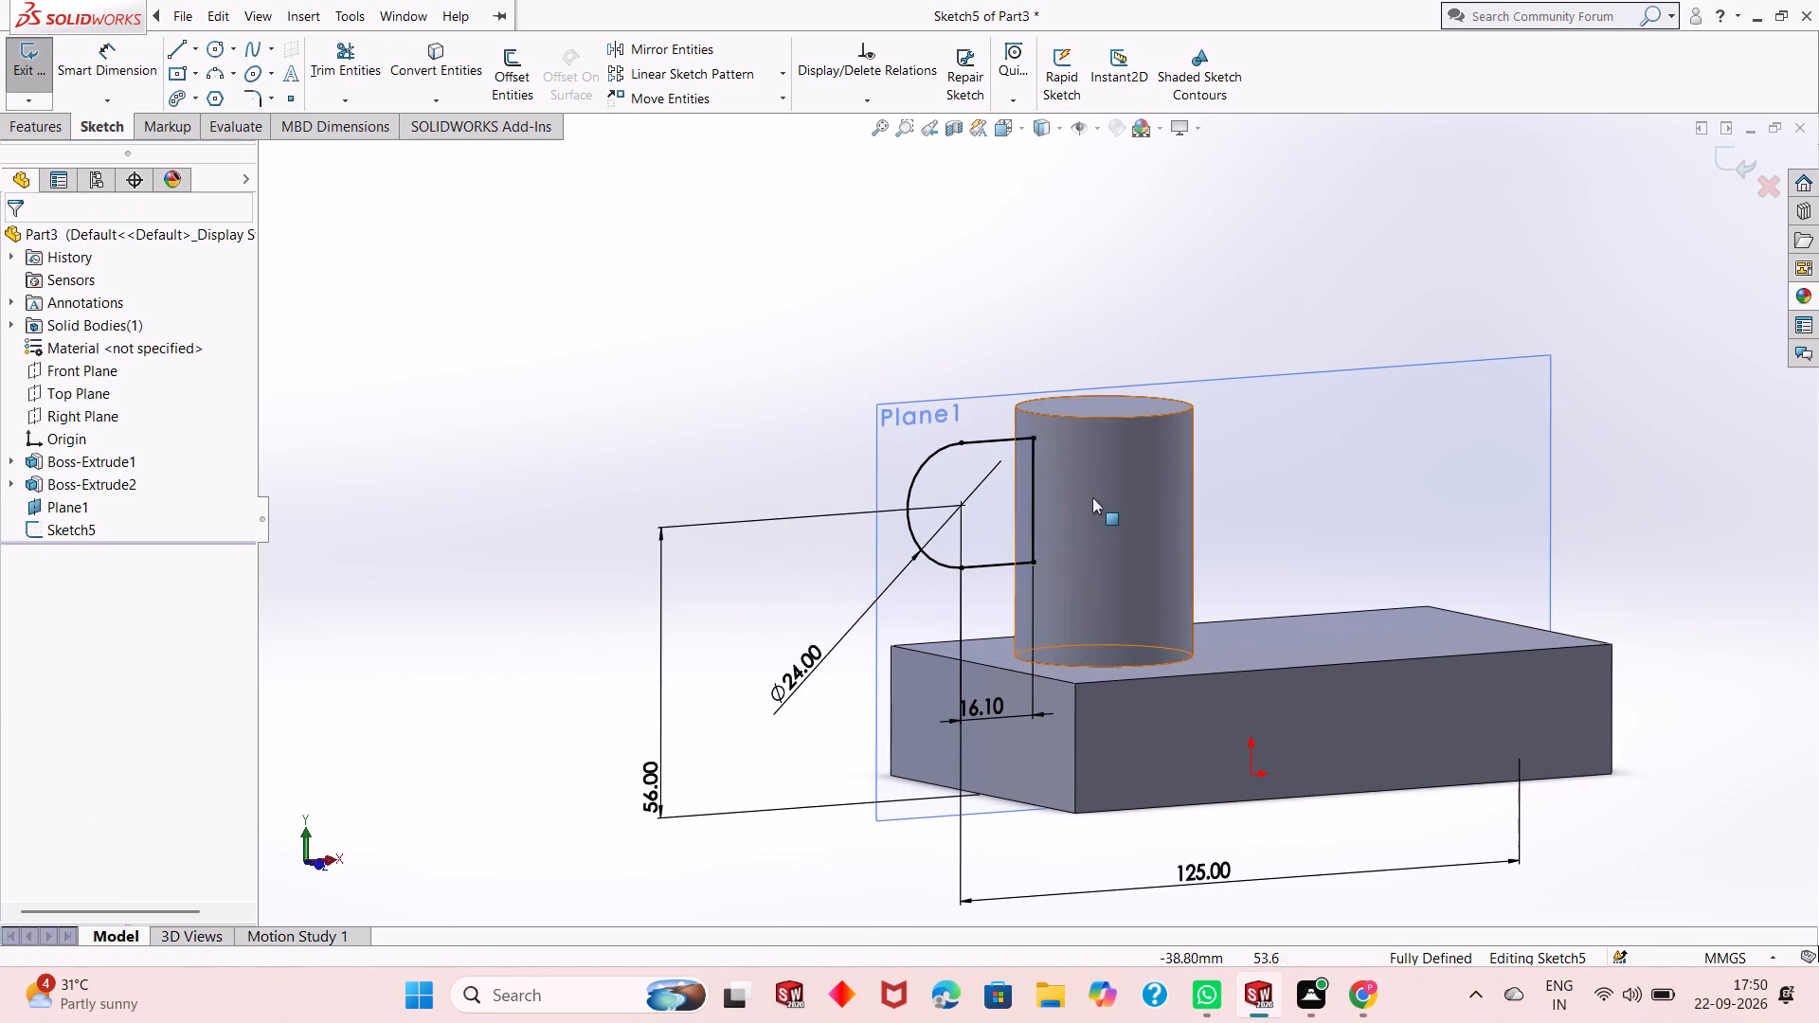
pyautogui.scroll(-1, 1096, 493)
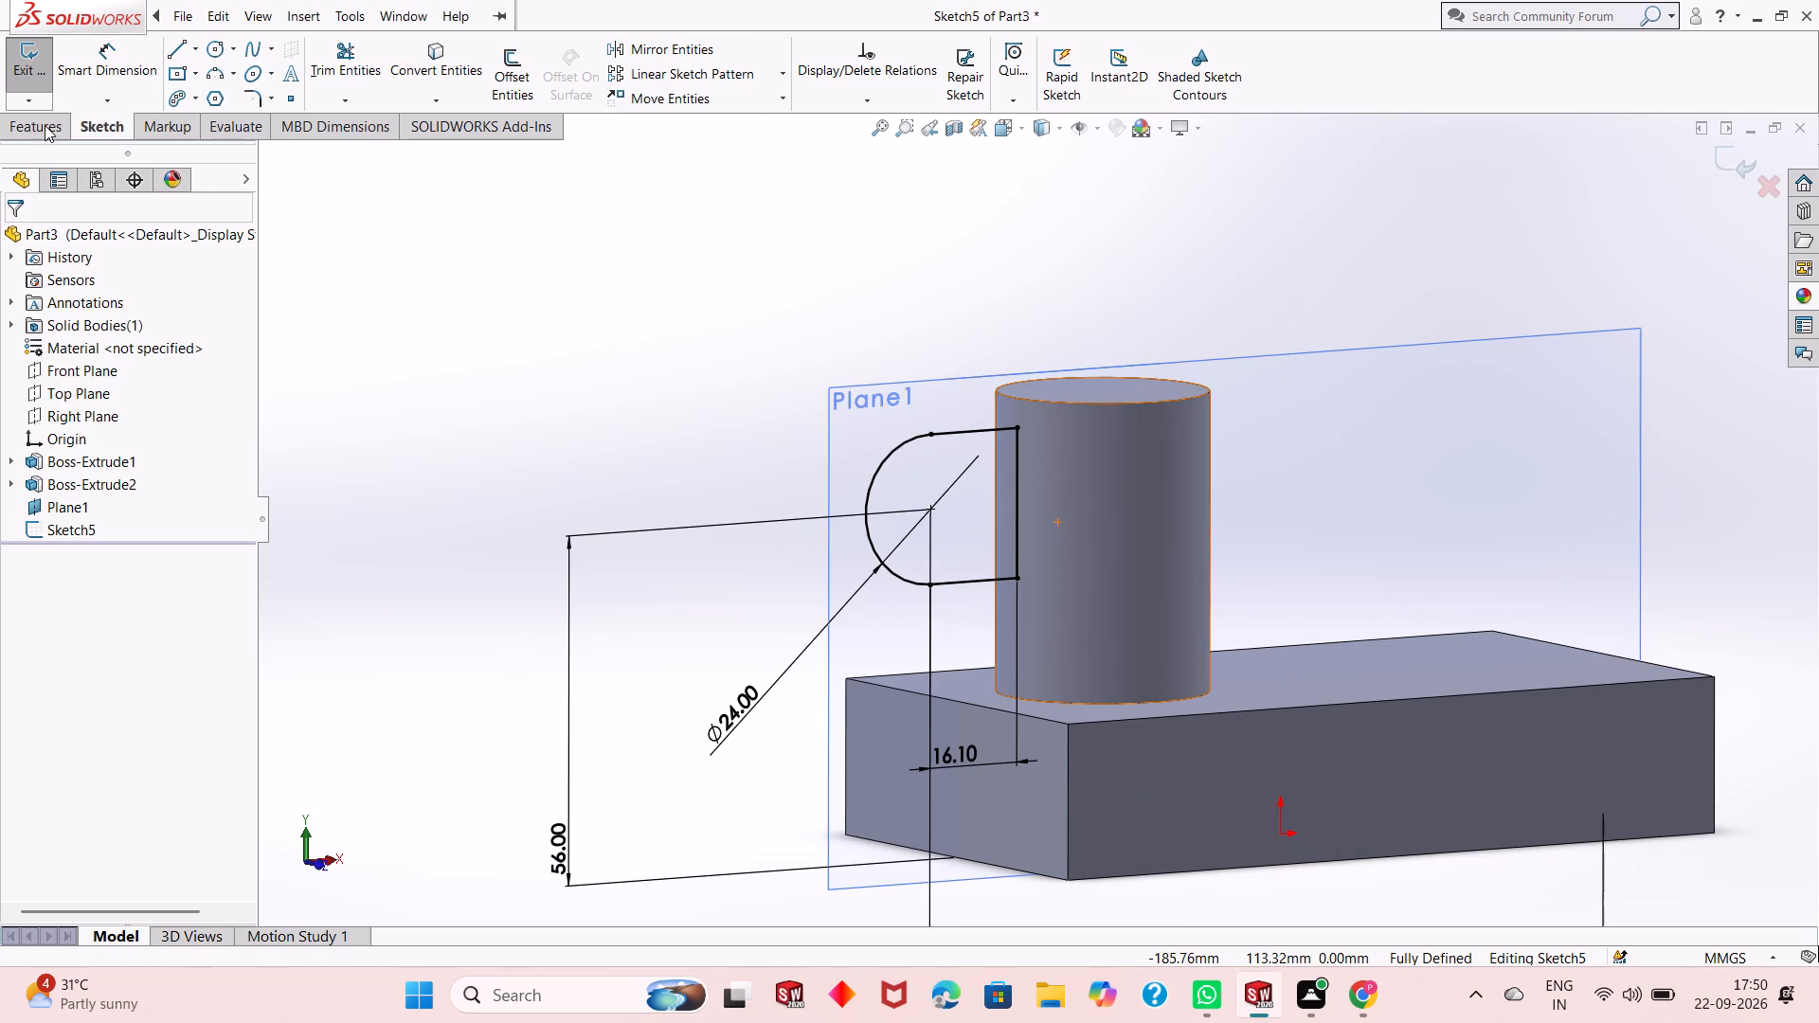
pyautogui.click(45, 127)
pyautogui.click(64, 94)
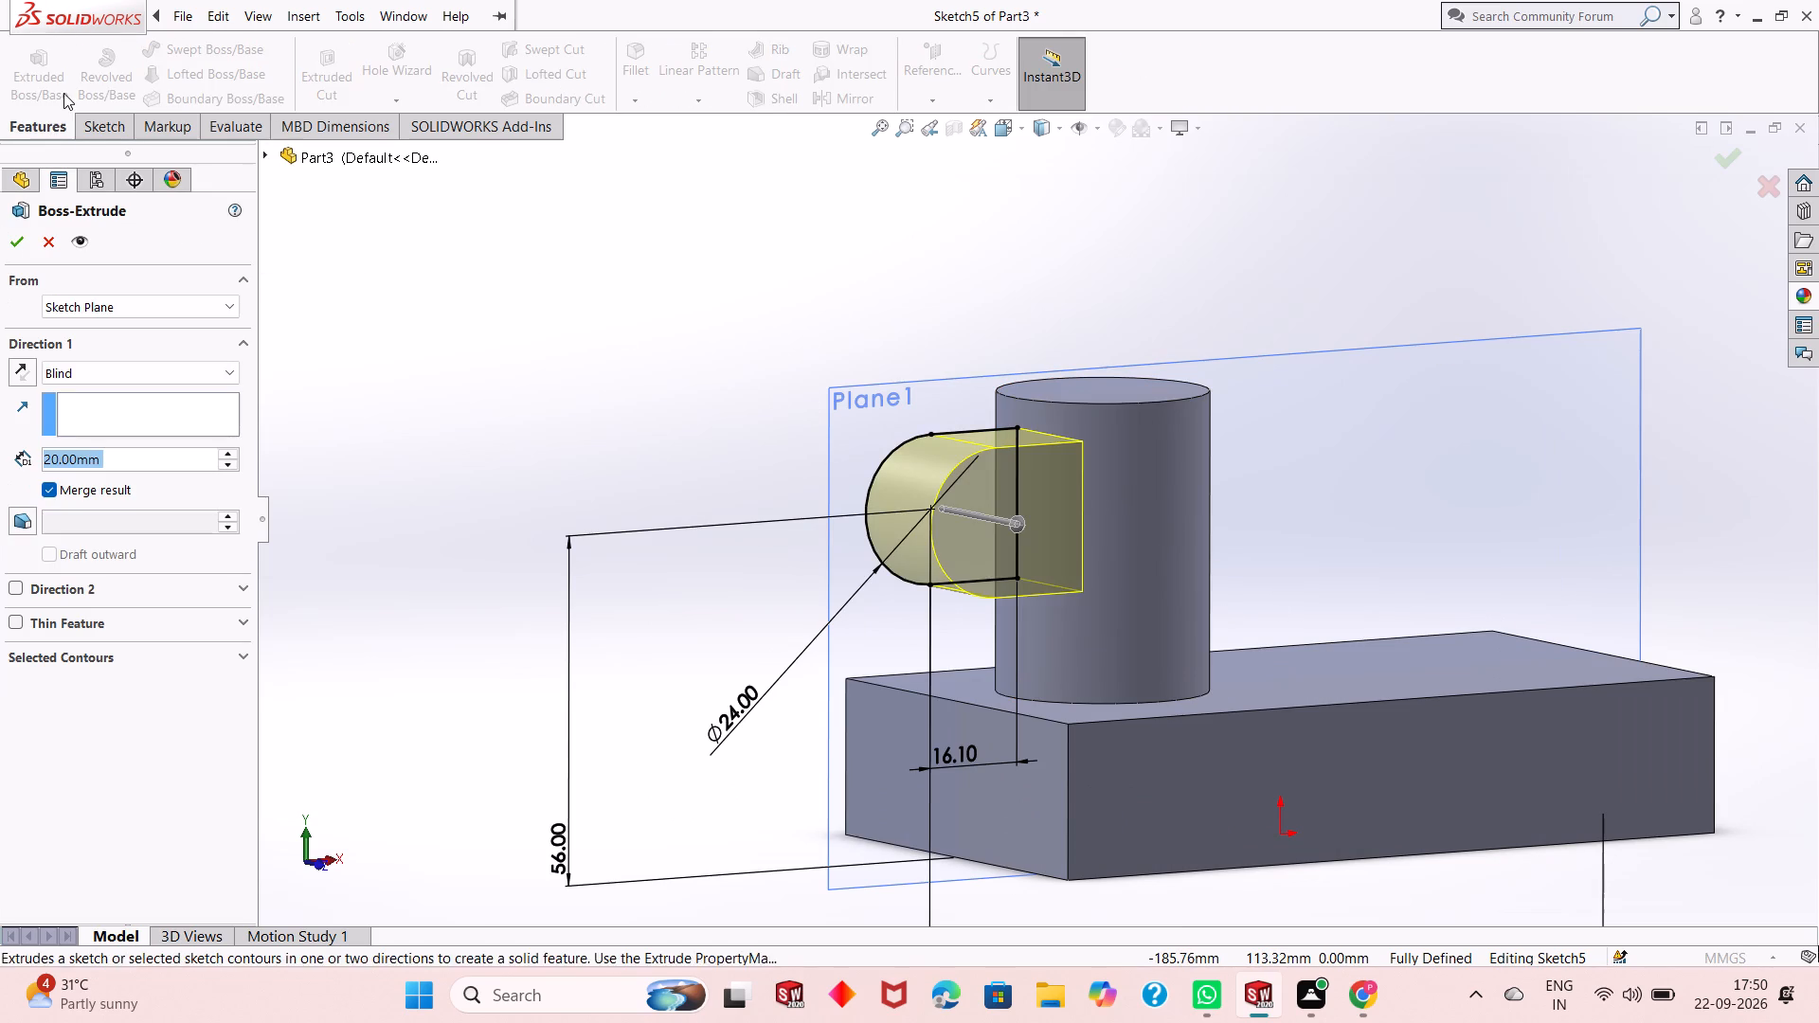
pyautogui.click(168, 366)
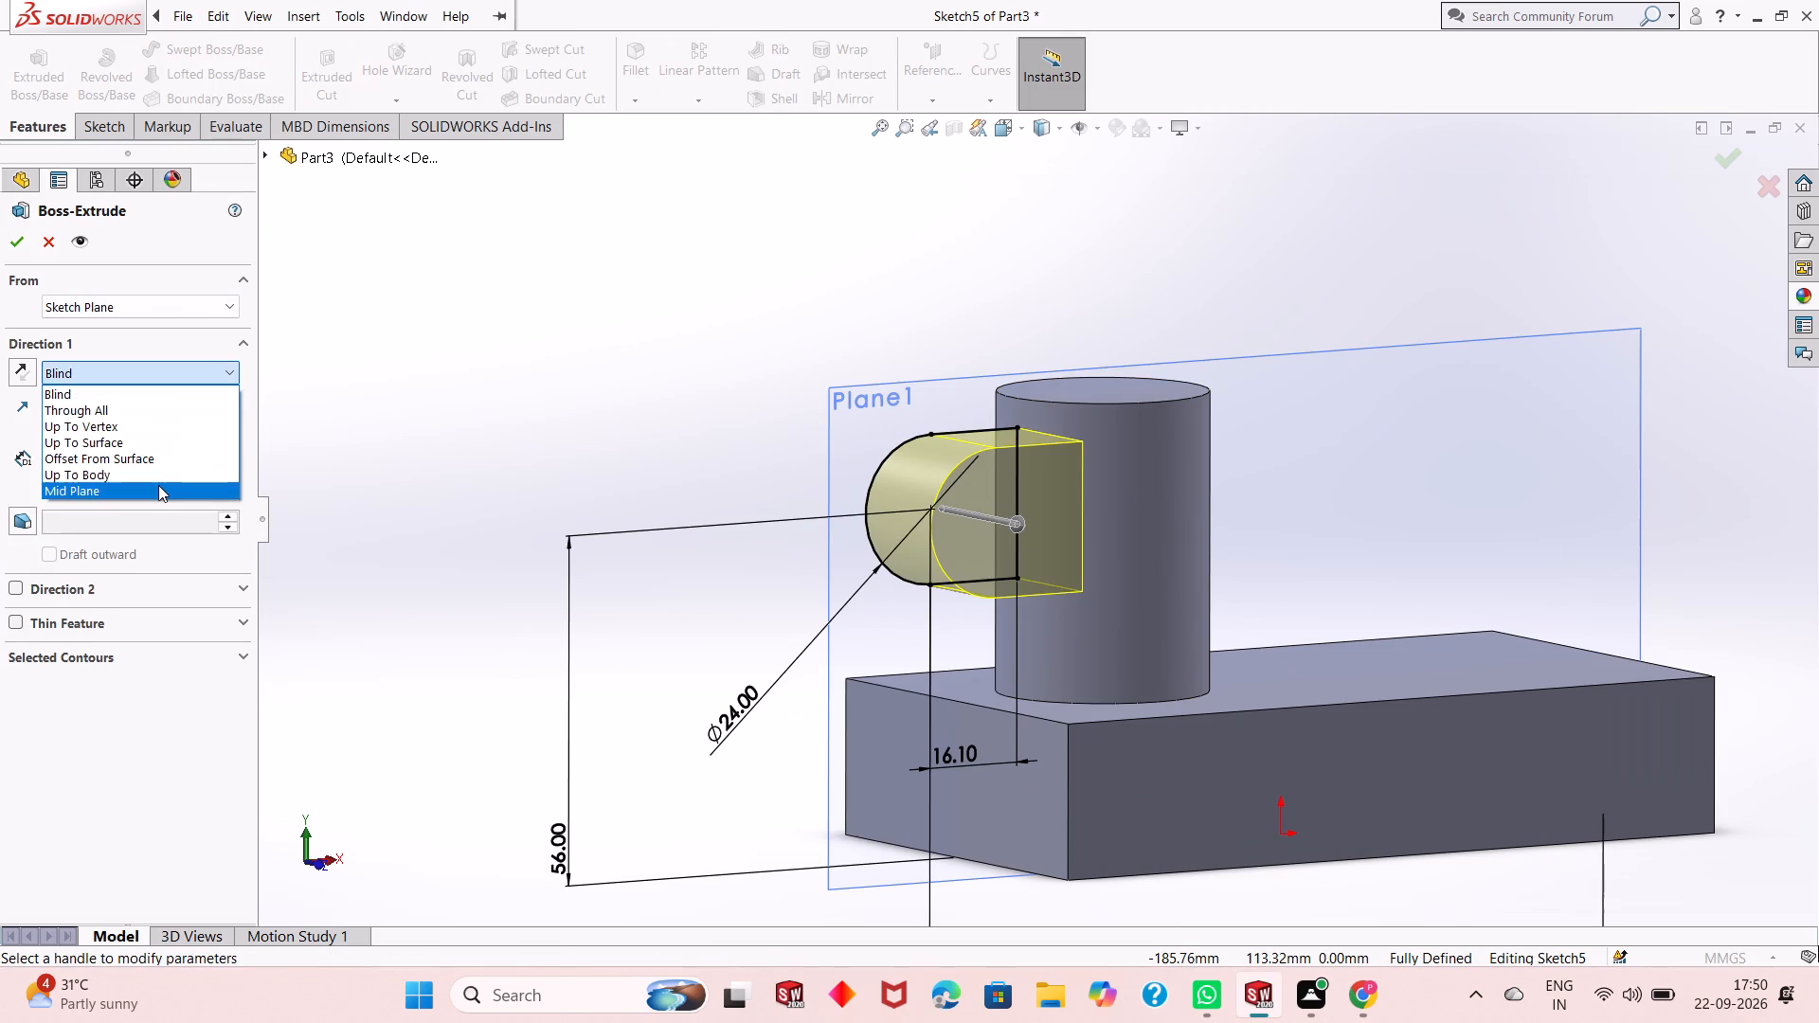
pyautogui.click(158, 485)
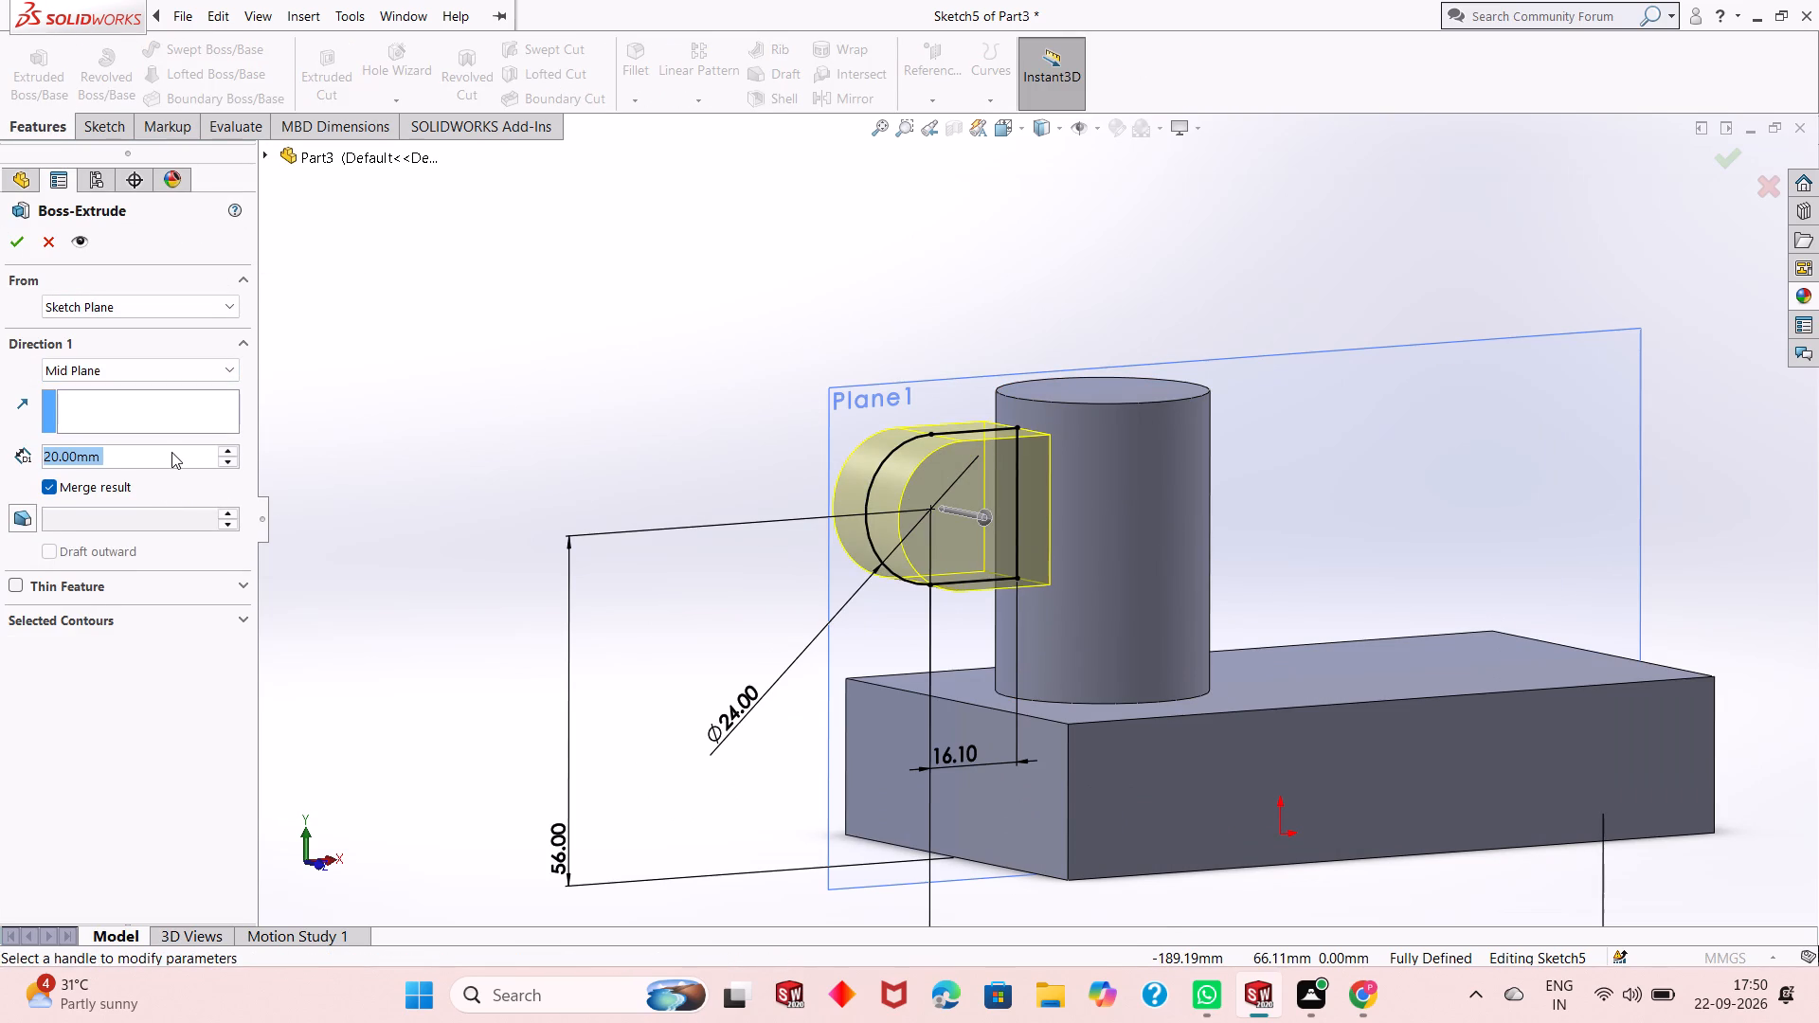
pyautogui.doubleClick(171, 452)
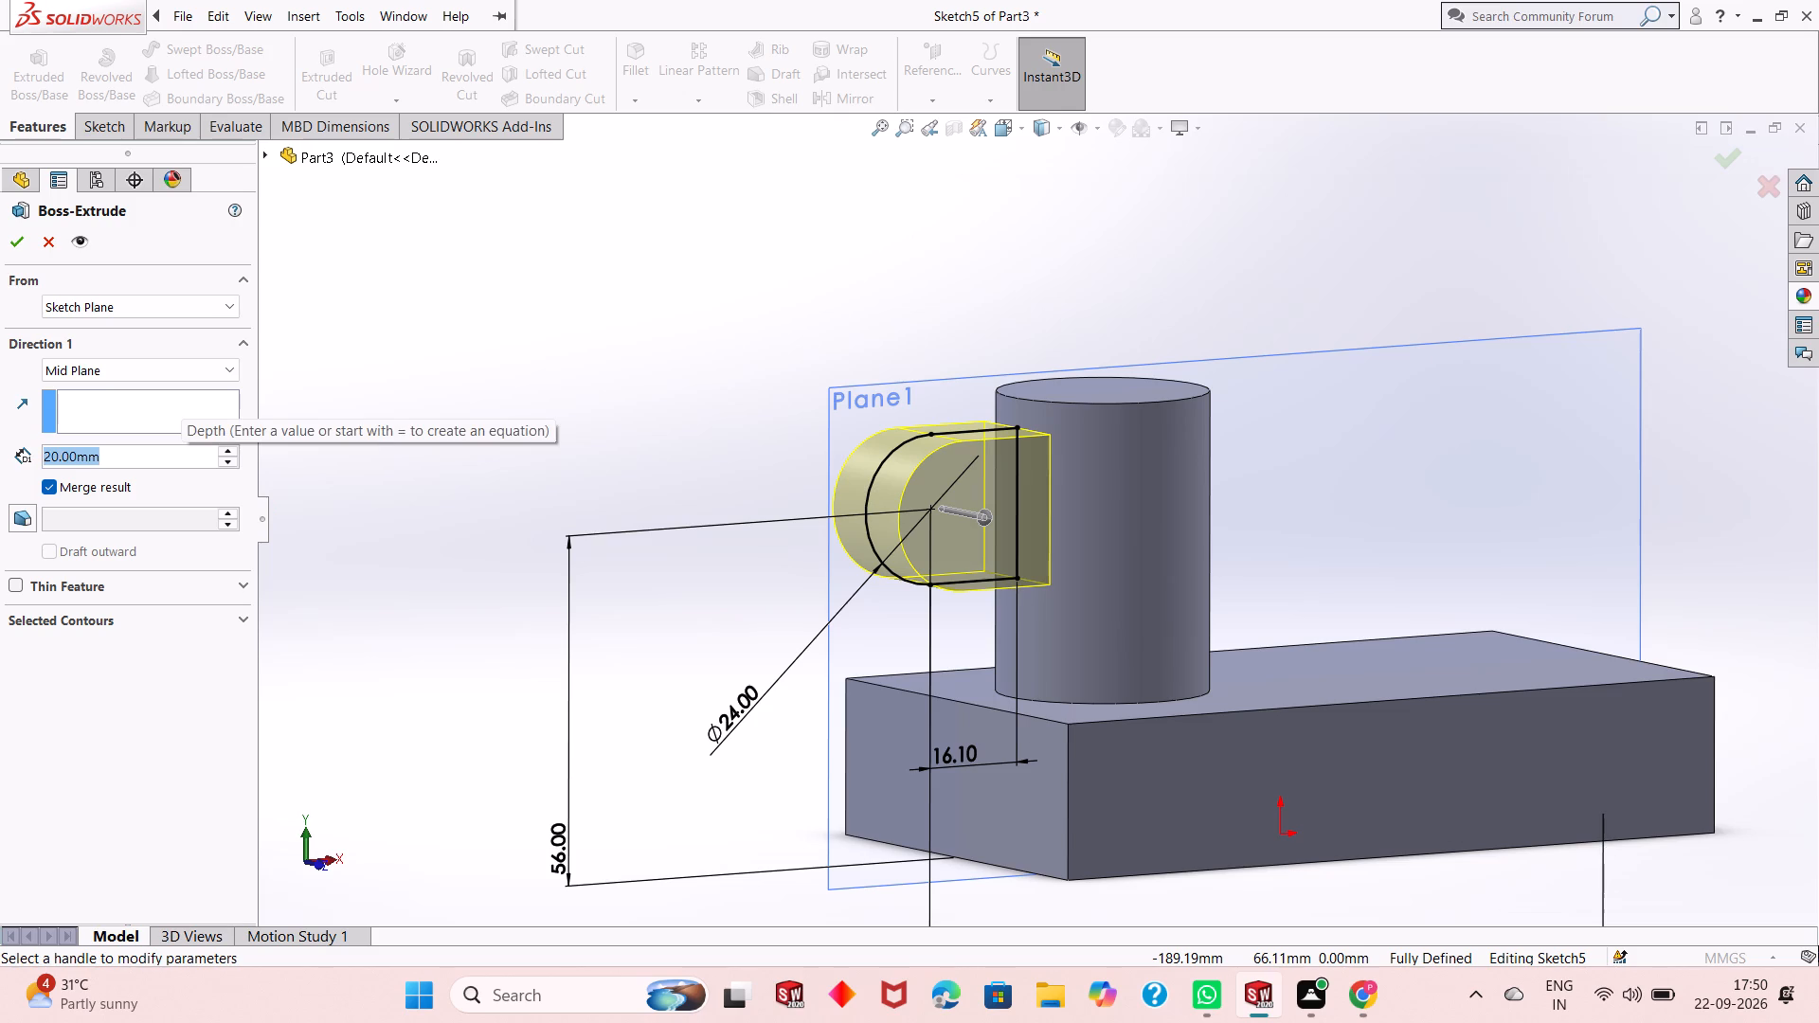
pyautogui.write('10')
pyautogui.press('Return')
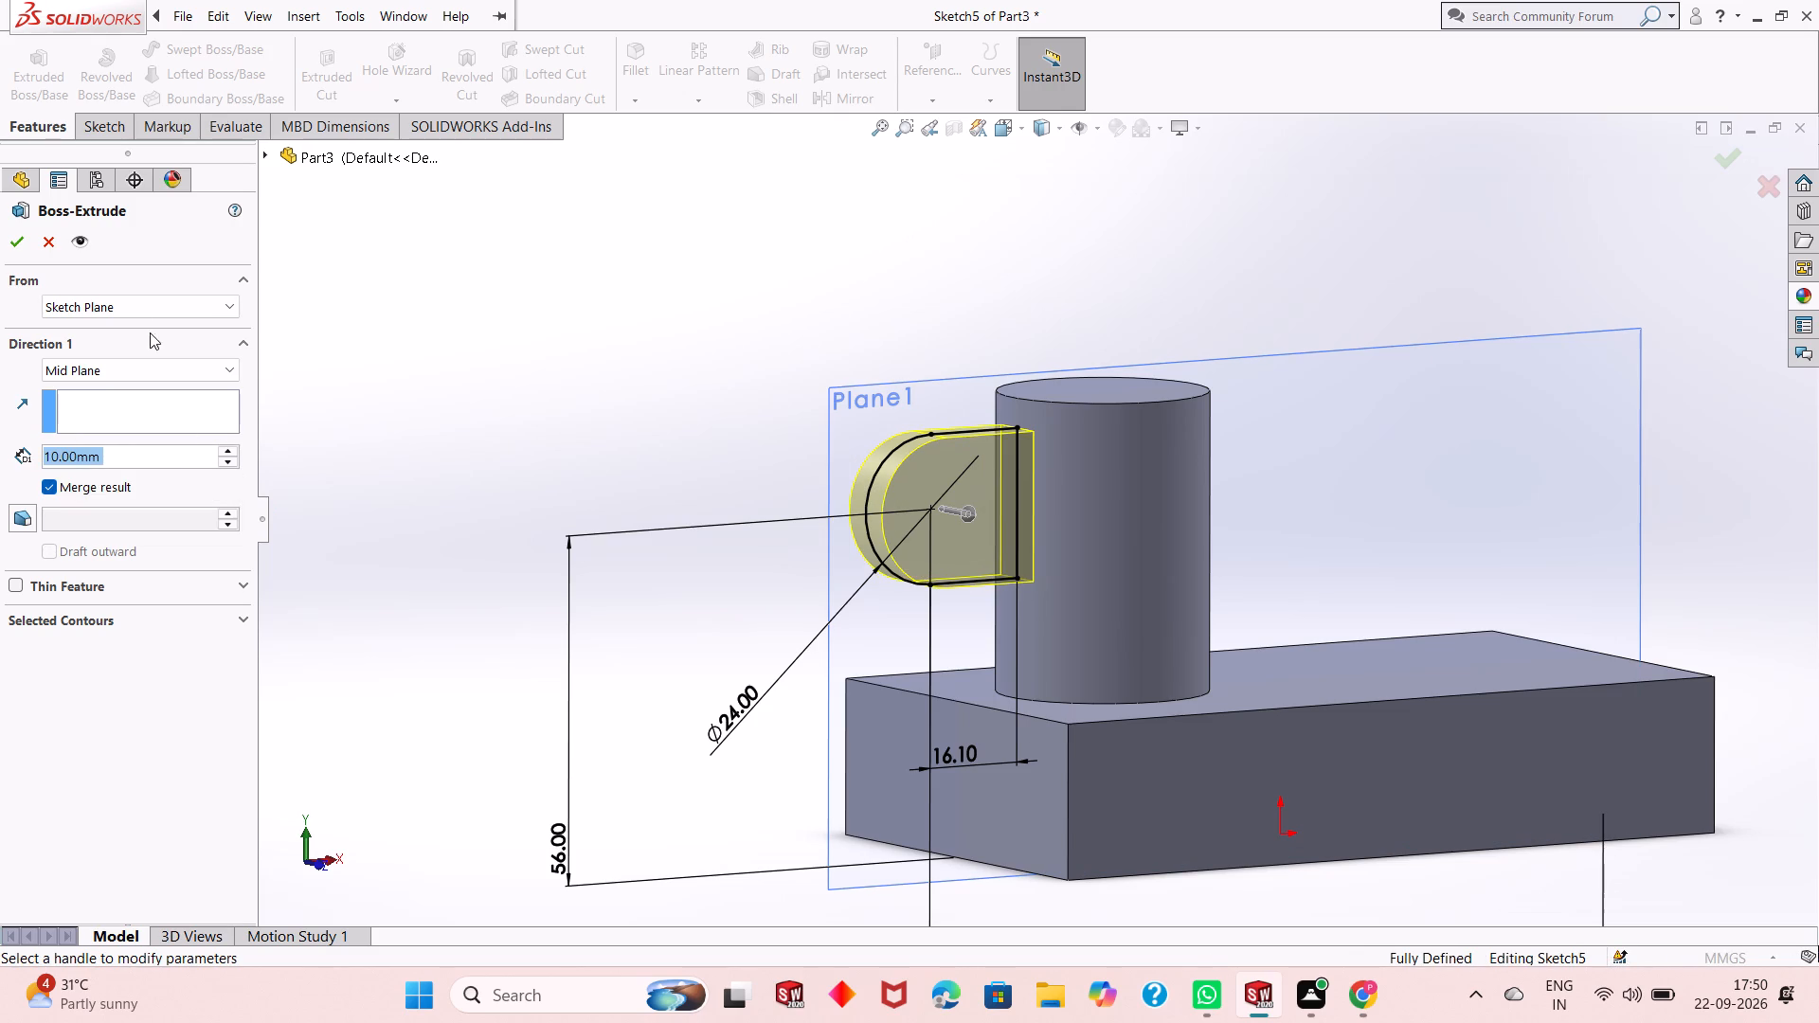
pyautogui.click(20, 243)
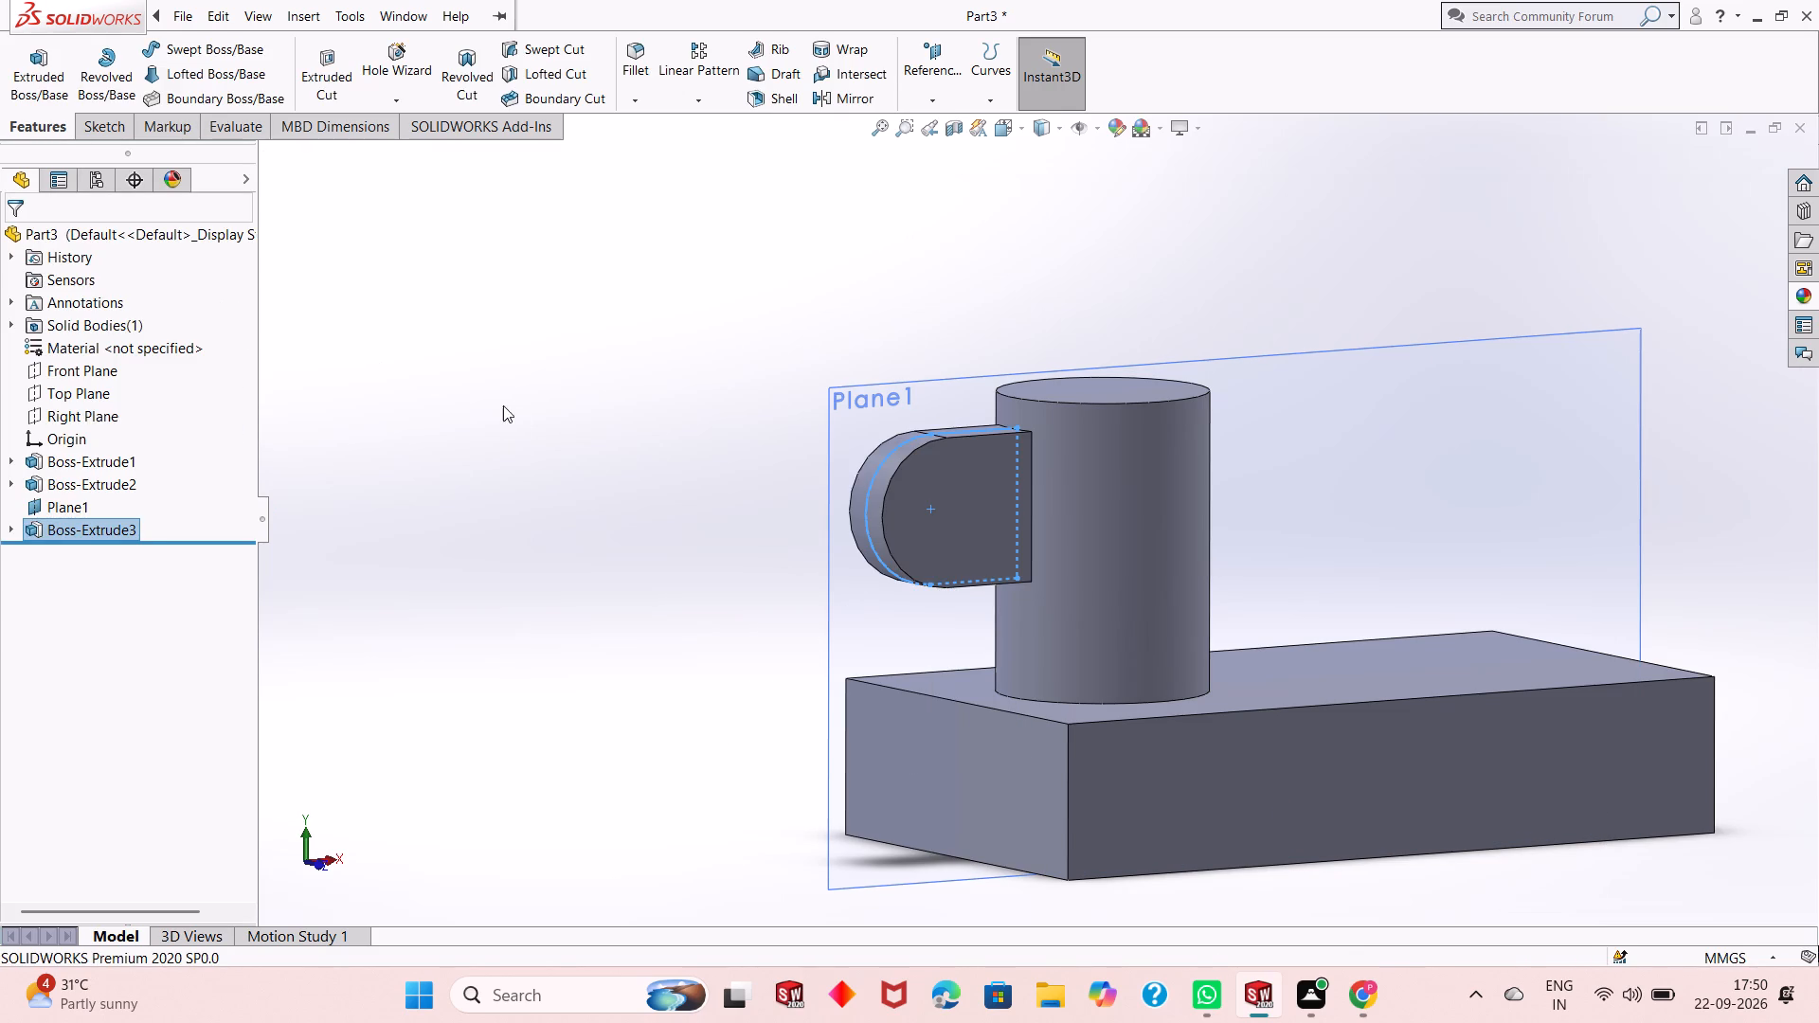
pyautogui.click(527, 427)
# Examine the new round-ended lug and its junction with the cylindrical boss from several sides.
pyautogui.moveTo(916, 537); pyautogui.dragTo(1188, 478, button='middle')
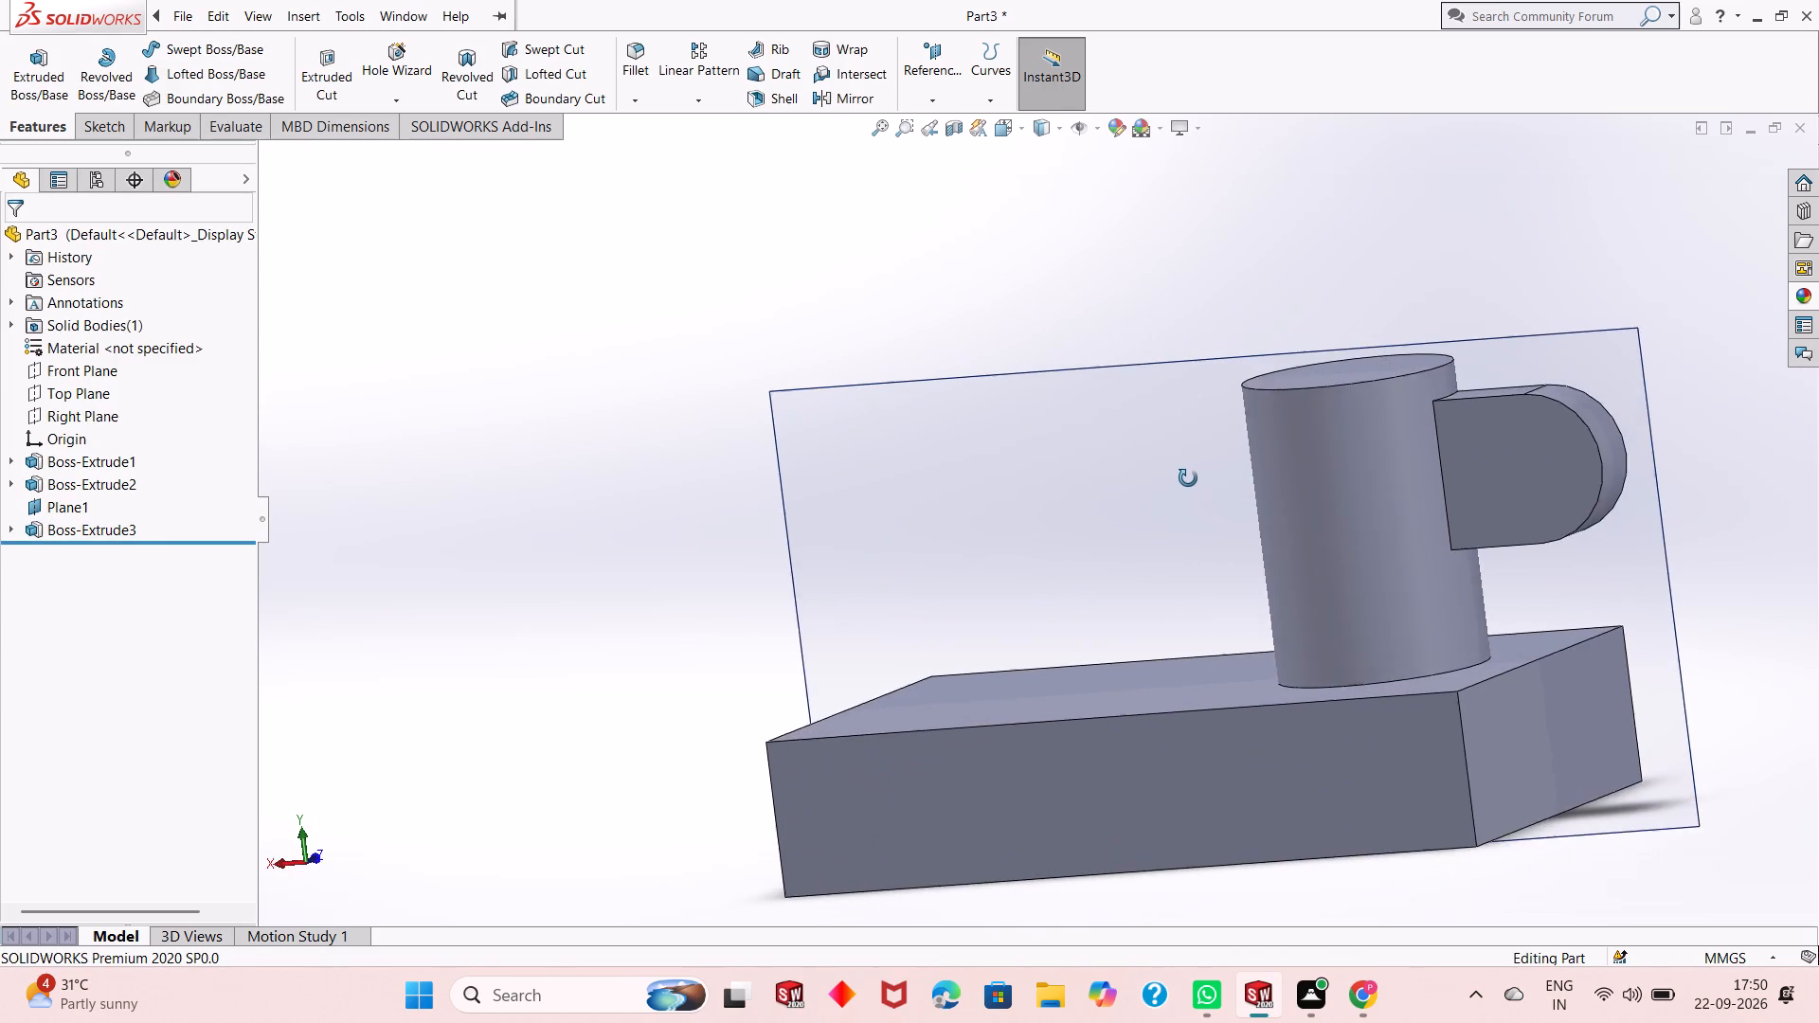
pyautogui.moveTo(1188, 478); pyautogui.dragTo(1190, 482, button='middle')
pyautogui.scroll(-1, 1189, 479)
pyautogui.scroll(2, 1097, 486)
pyautogui.scroll(-4, 1372, 468)
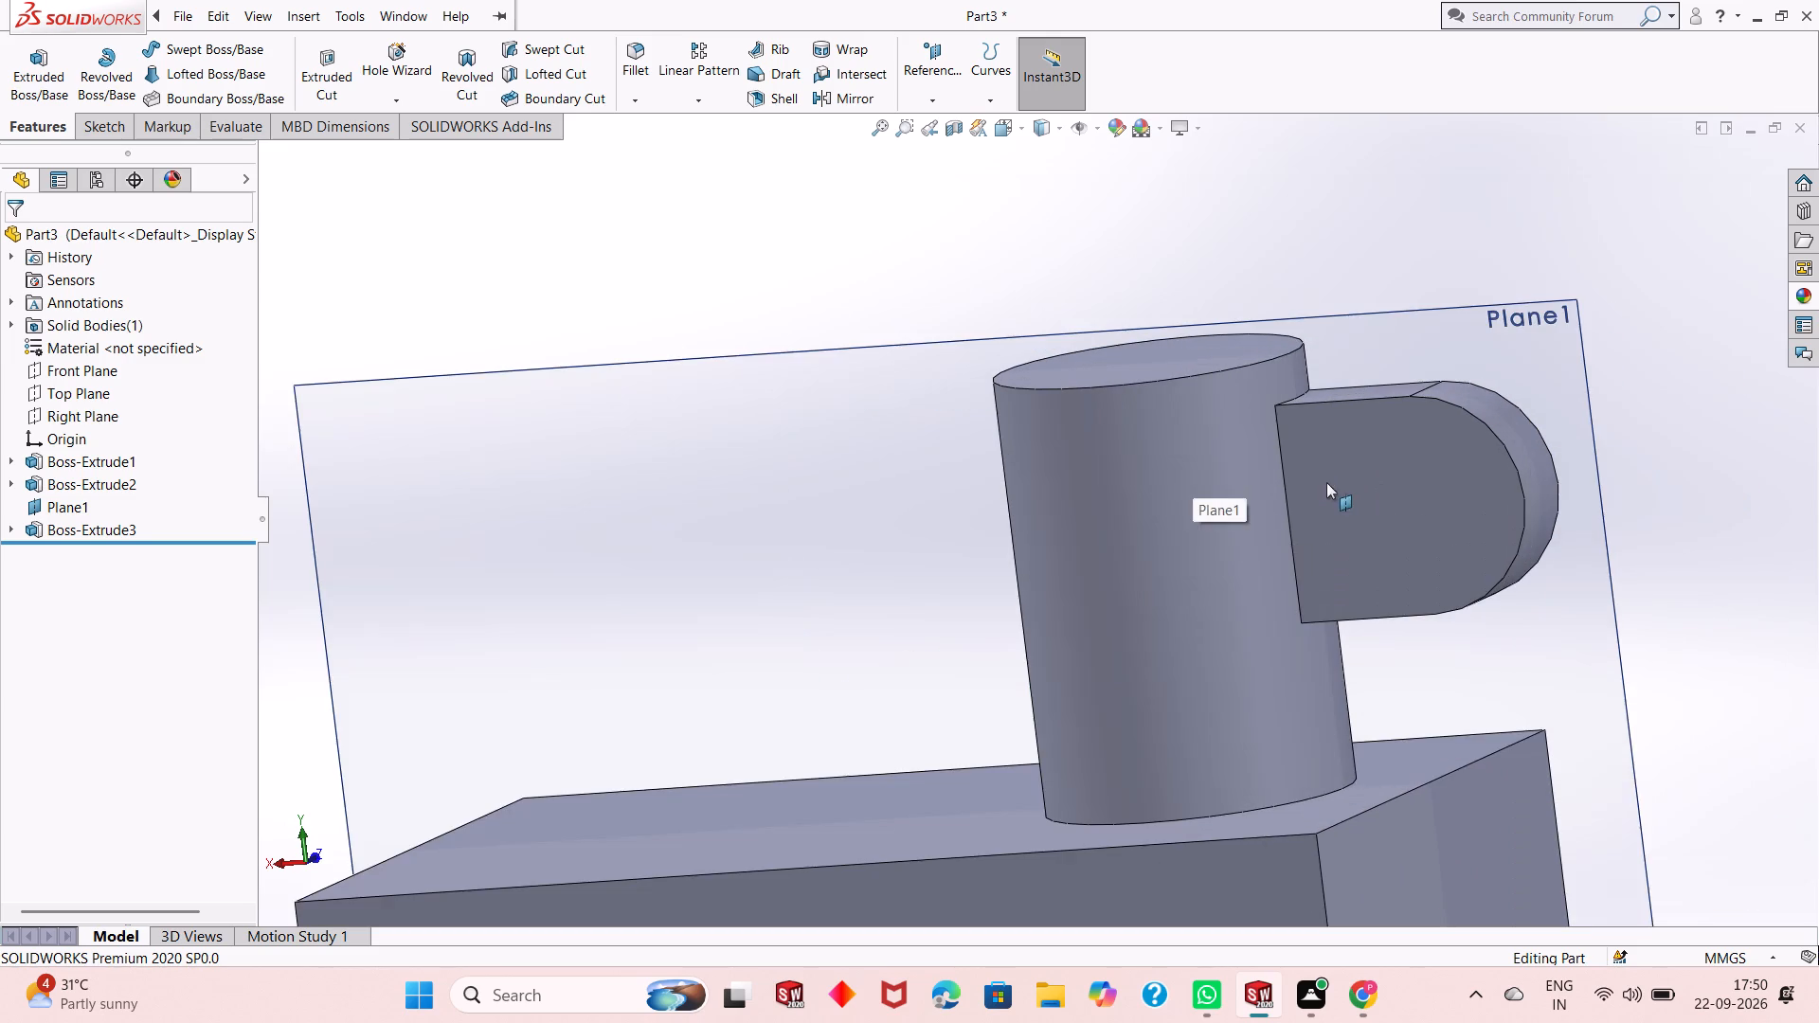
pyautogui.moveTo(1277, 471); pyautogui.dragTo(949, 559, button='middle')
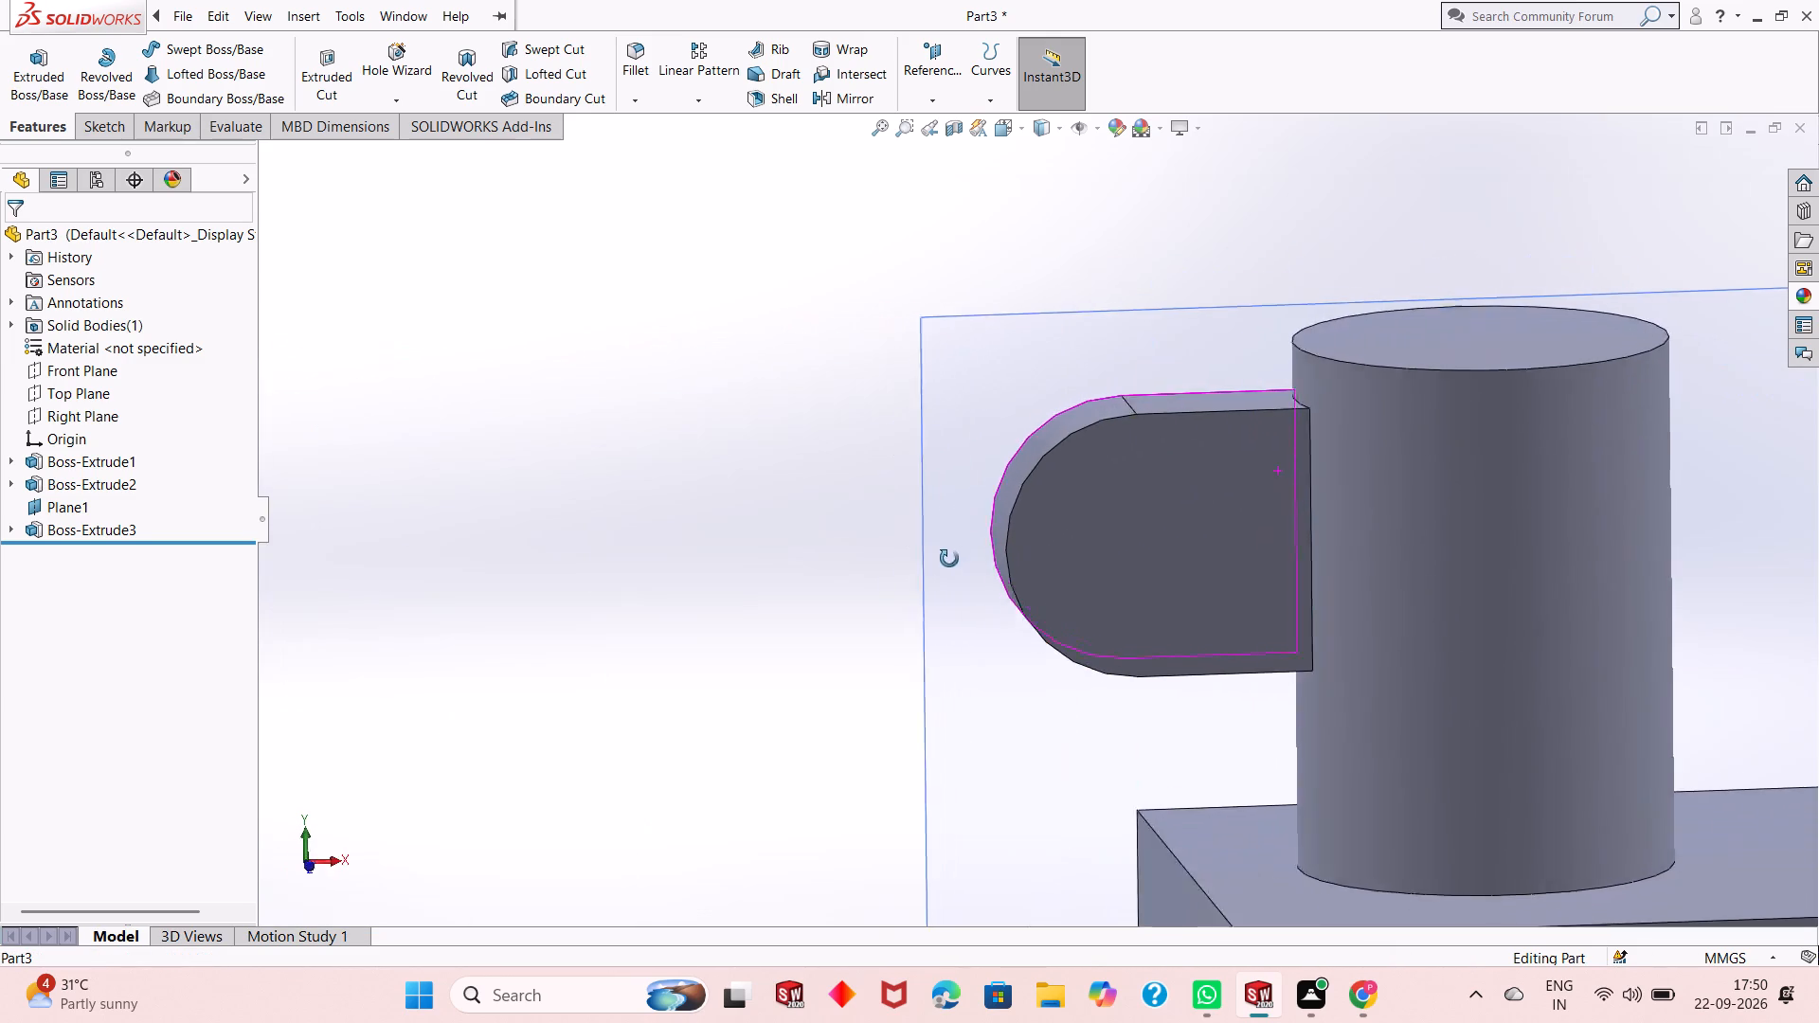
pyautogui.moveTo(949, 559); pyautogui.dragTo(942, 567, button='middle')
pyautogui.scroll(2, 886, 526)
pyautogui.scroll(-2, 1307, 473)
pyautogui.scroll(2, 1295, 474)
pyautogui.moveTo(1234, 559); pyautogui.dragTo(1220, 487, button='middle')
pyautogui.scroll(1, 1213, 521)
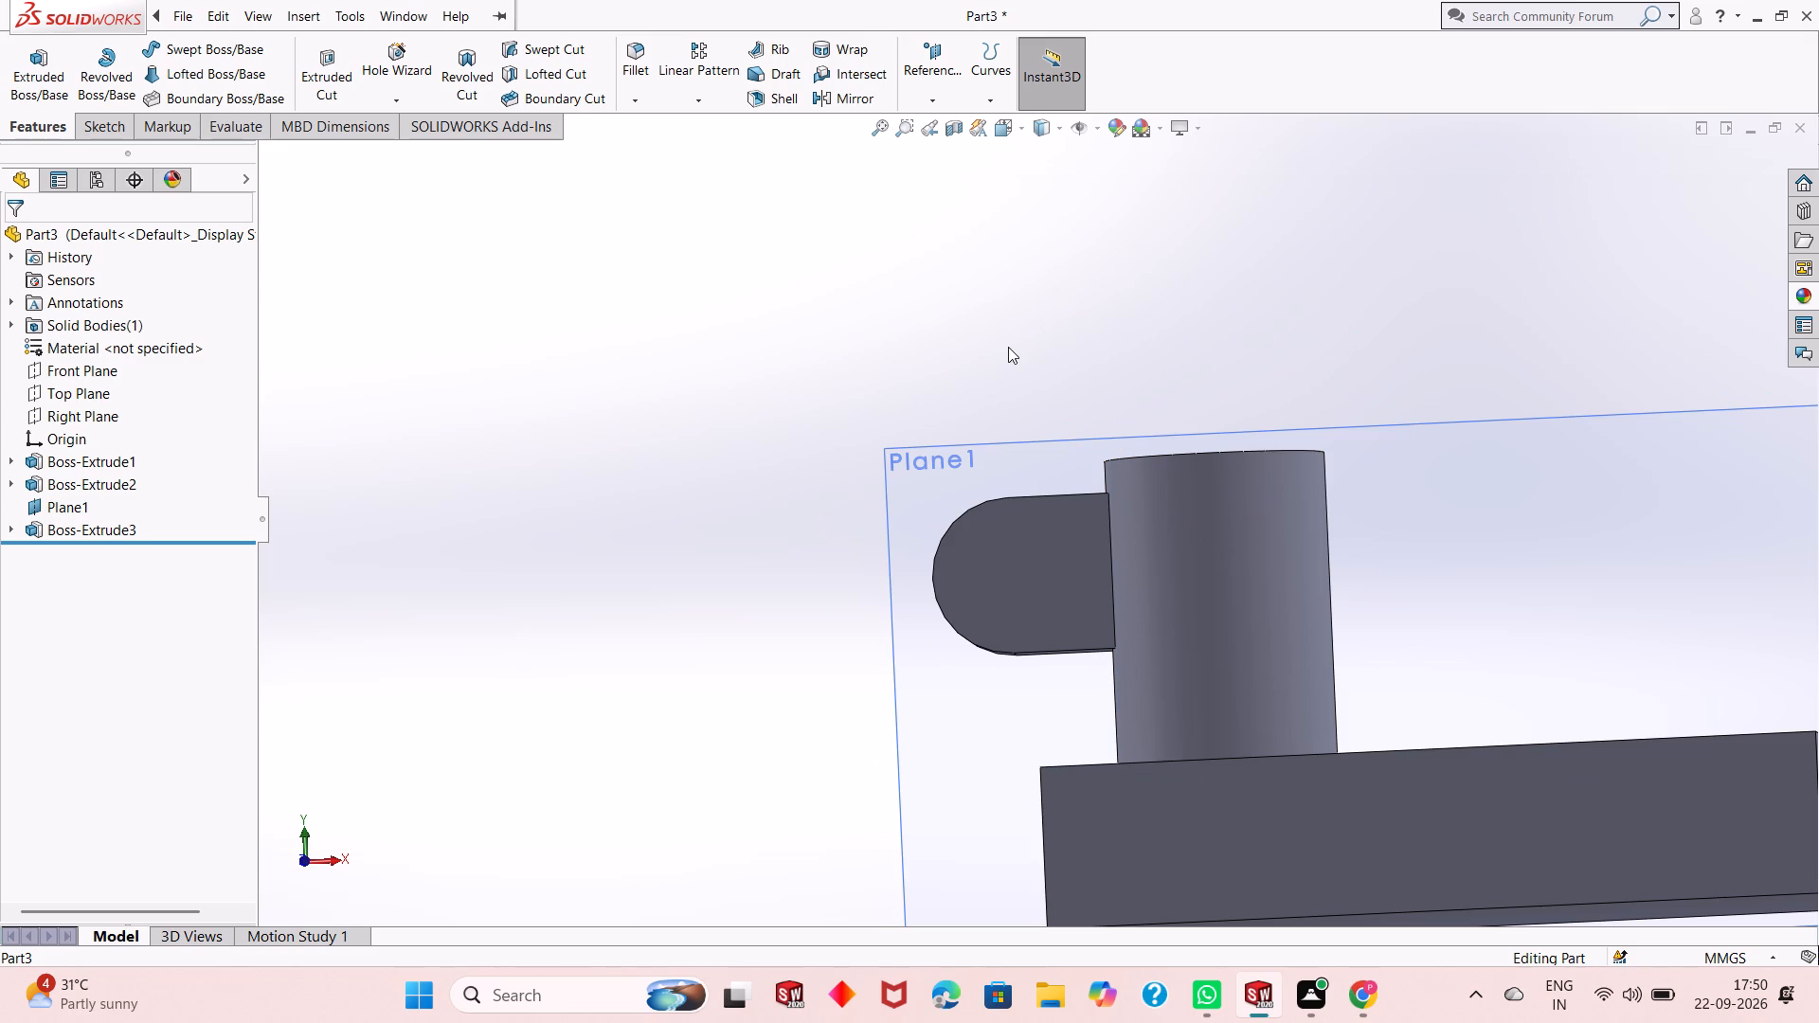
# Inspect the part in a temporary section view cut through the Front Plane at 0 mm offset.
pyautogui.hotkey('ctrl', '8')
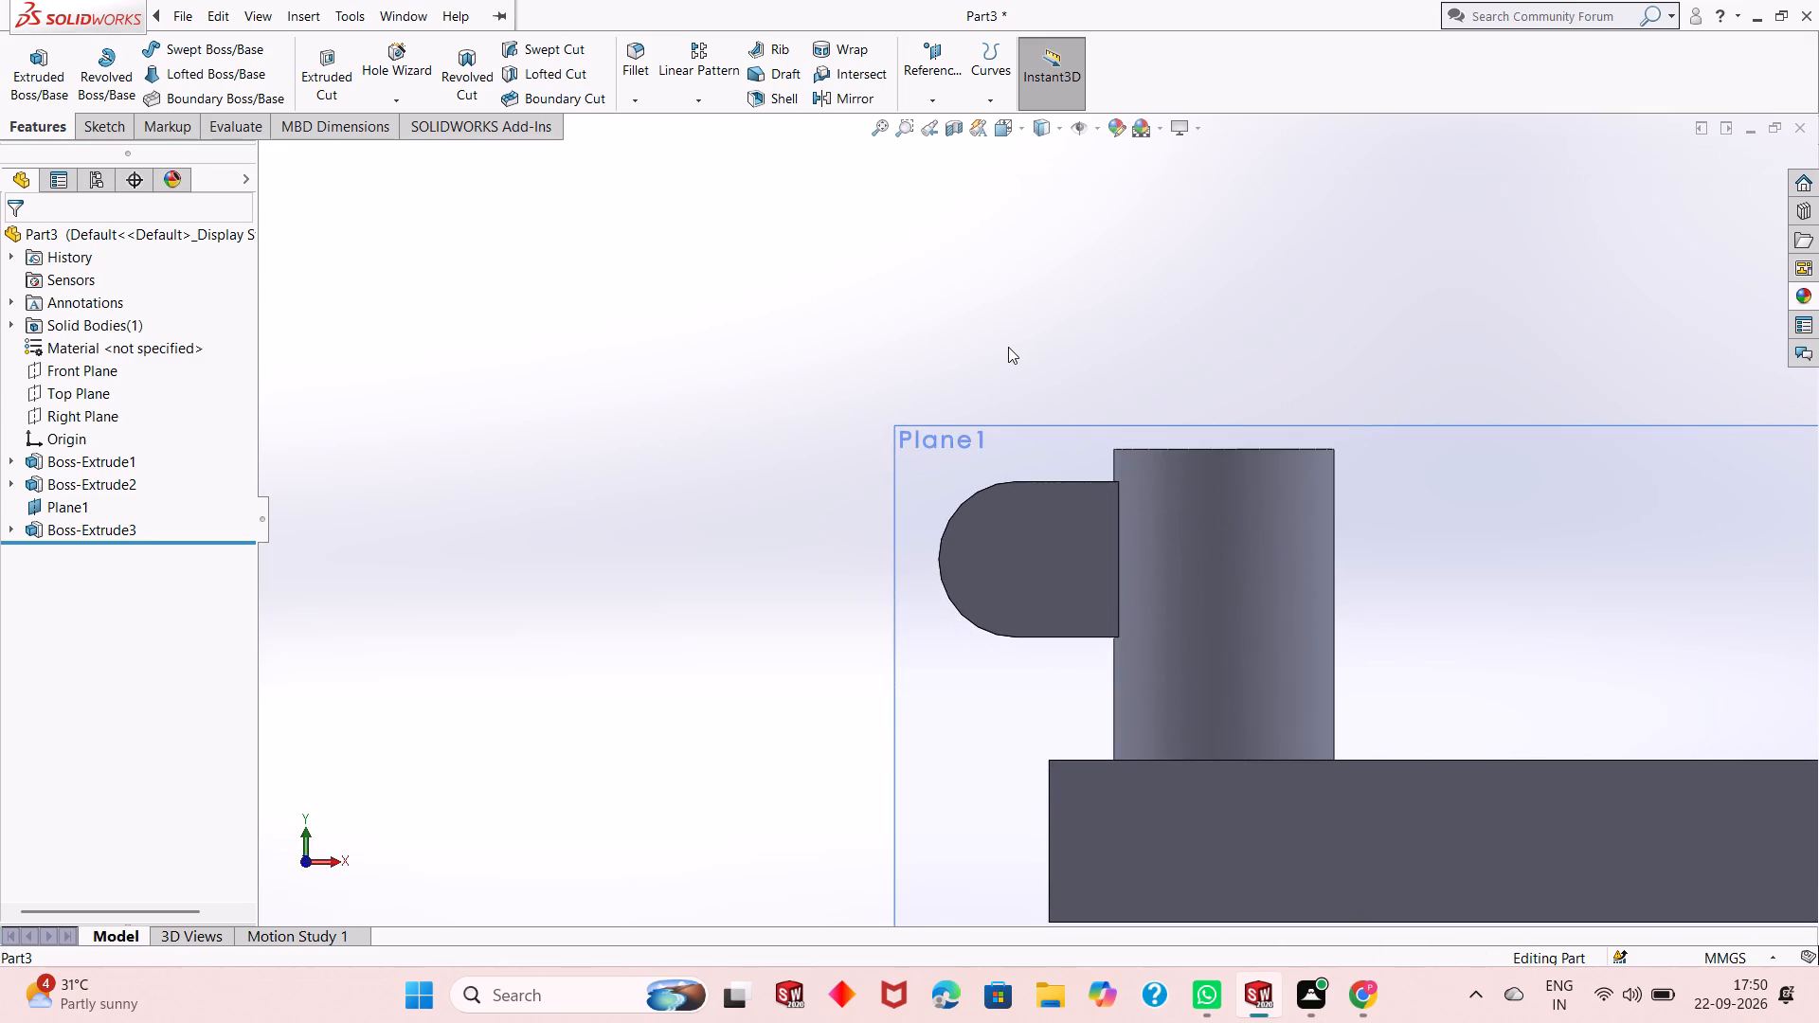
pyautogui.scroll(4, 1010, 347)
pyautogui.scroll(-2, 1404, 610)
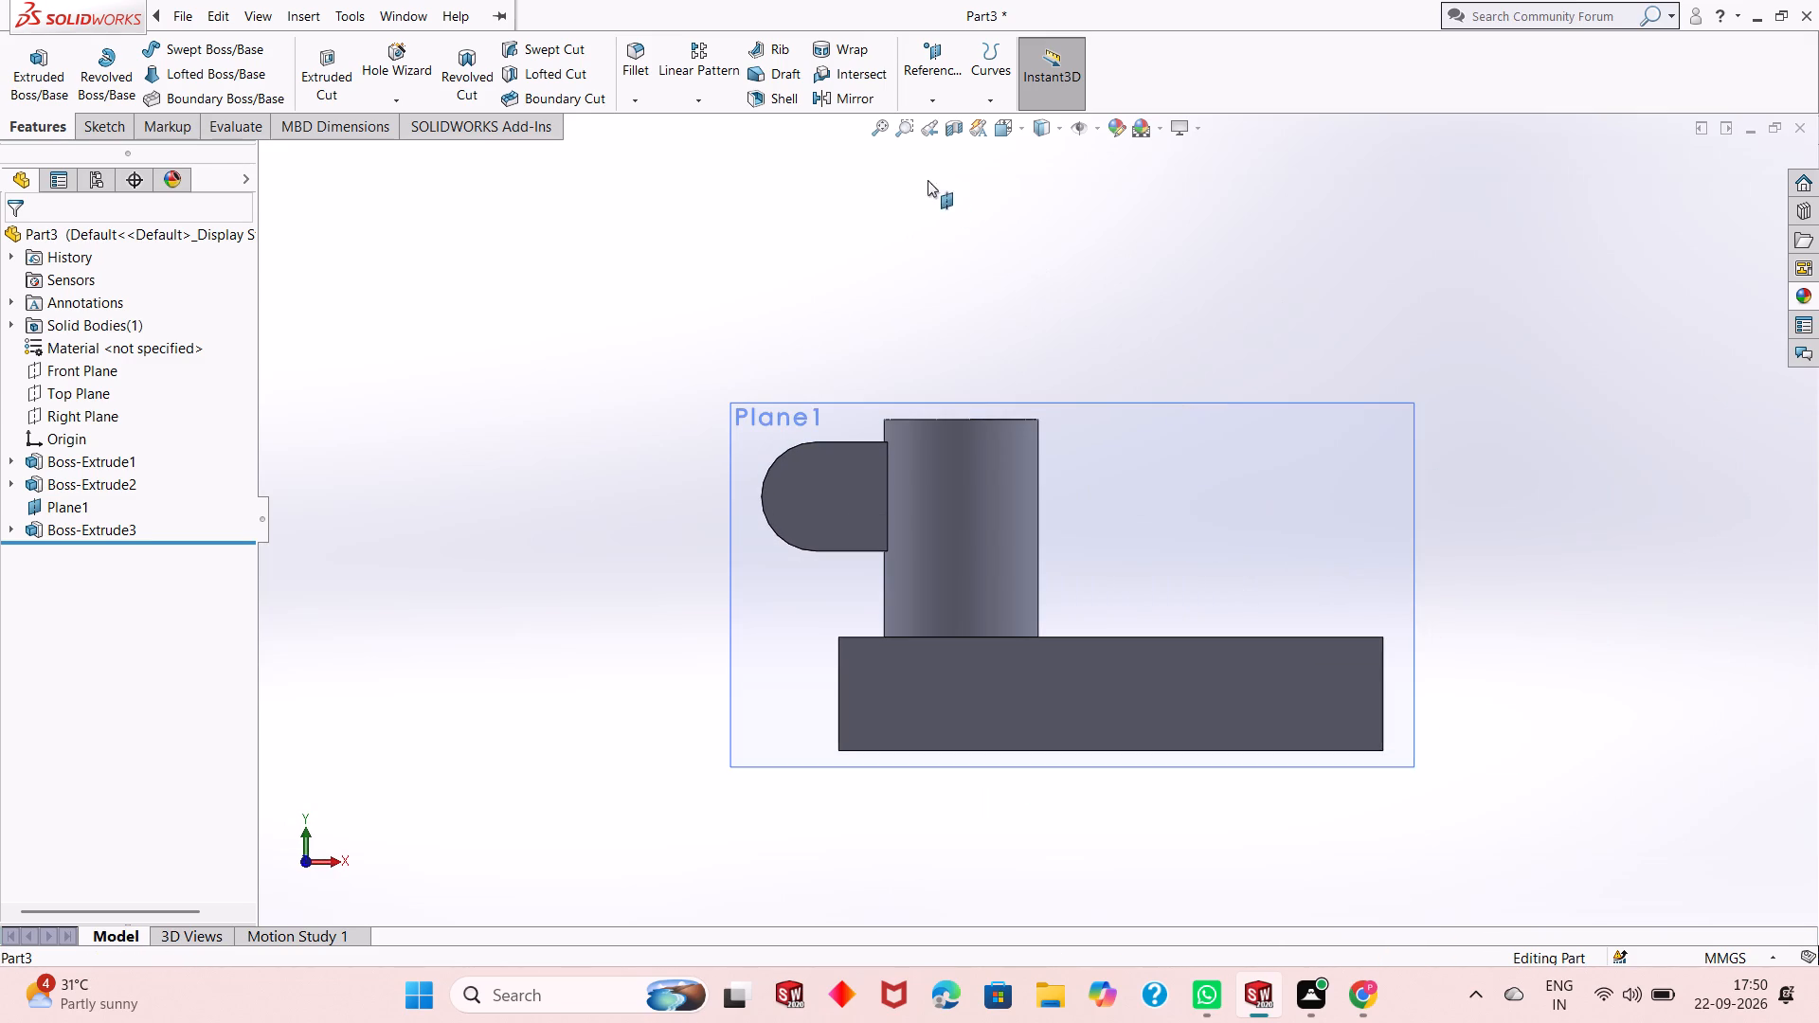
pyautogui.click(953, 132)
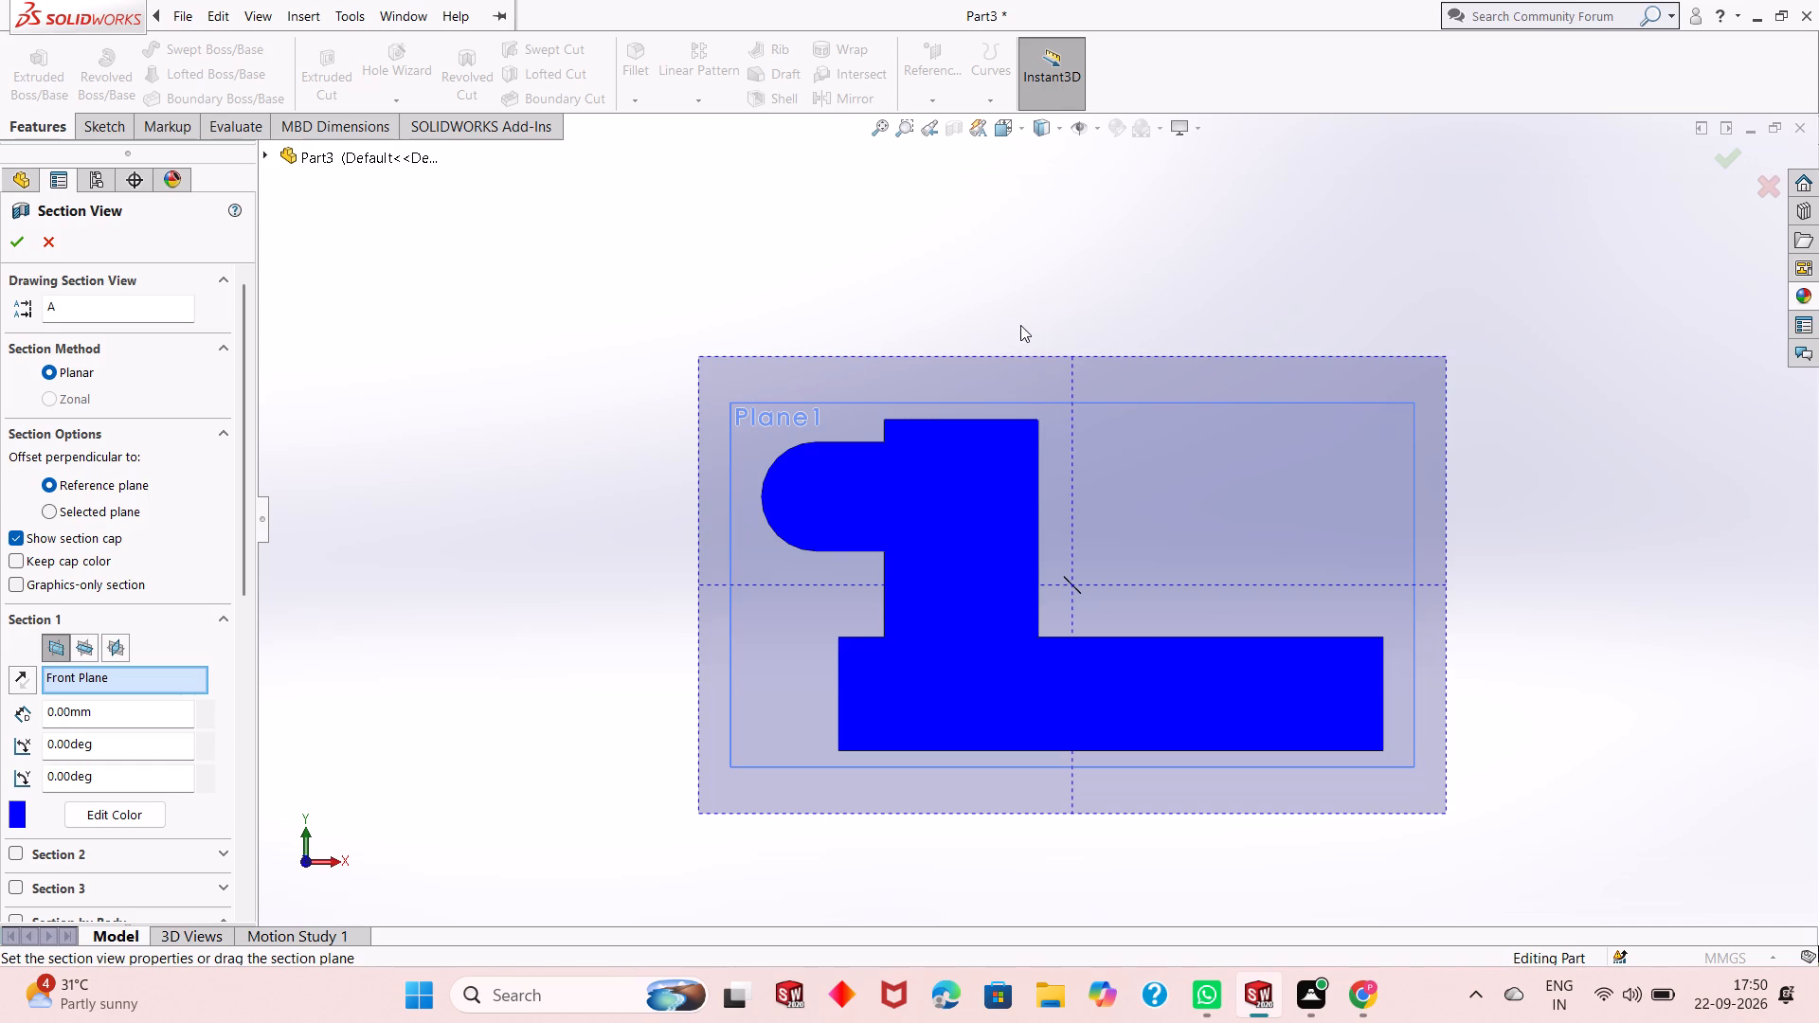
pyautogui.moveTo(1020, 325); pyautogui.dragTo(1029, 458, button='middle')
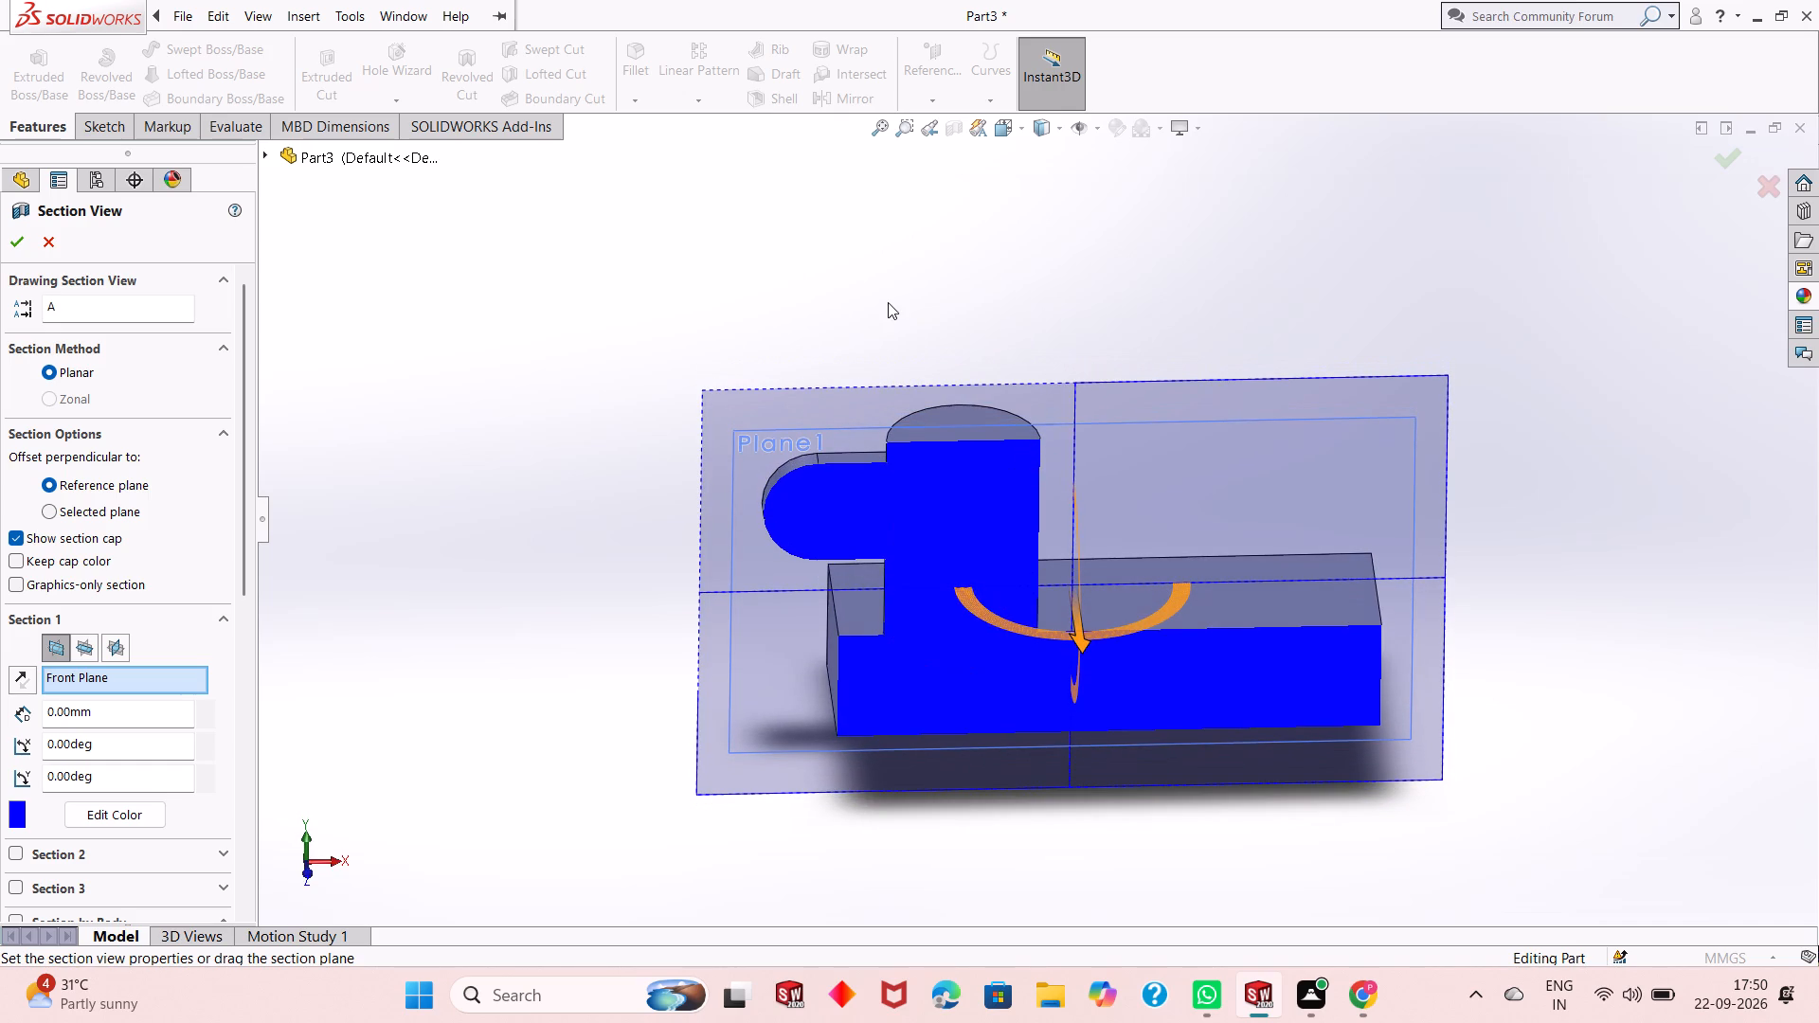
pyautogui.click(45, 247)
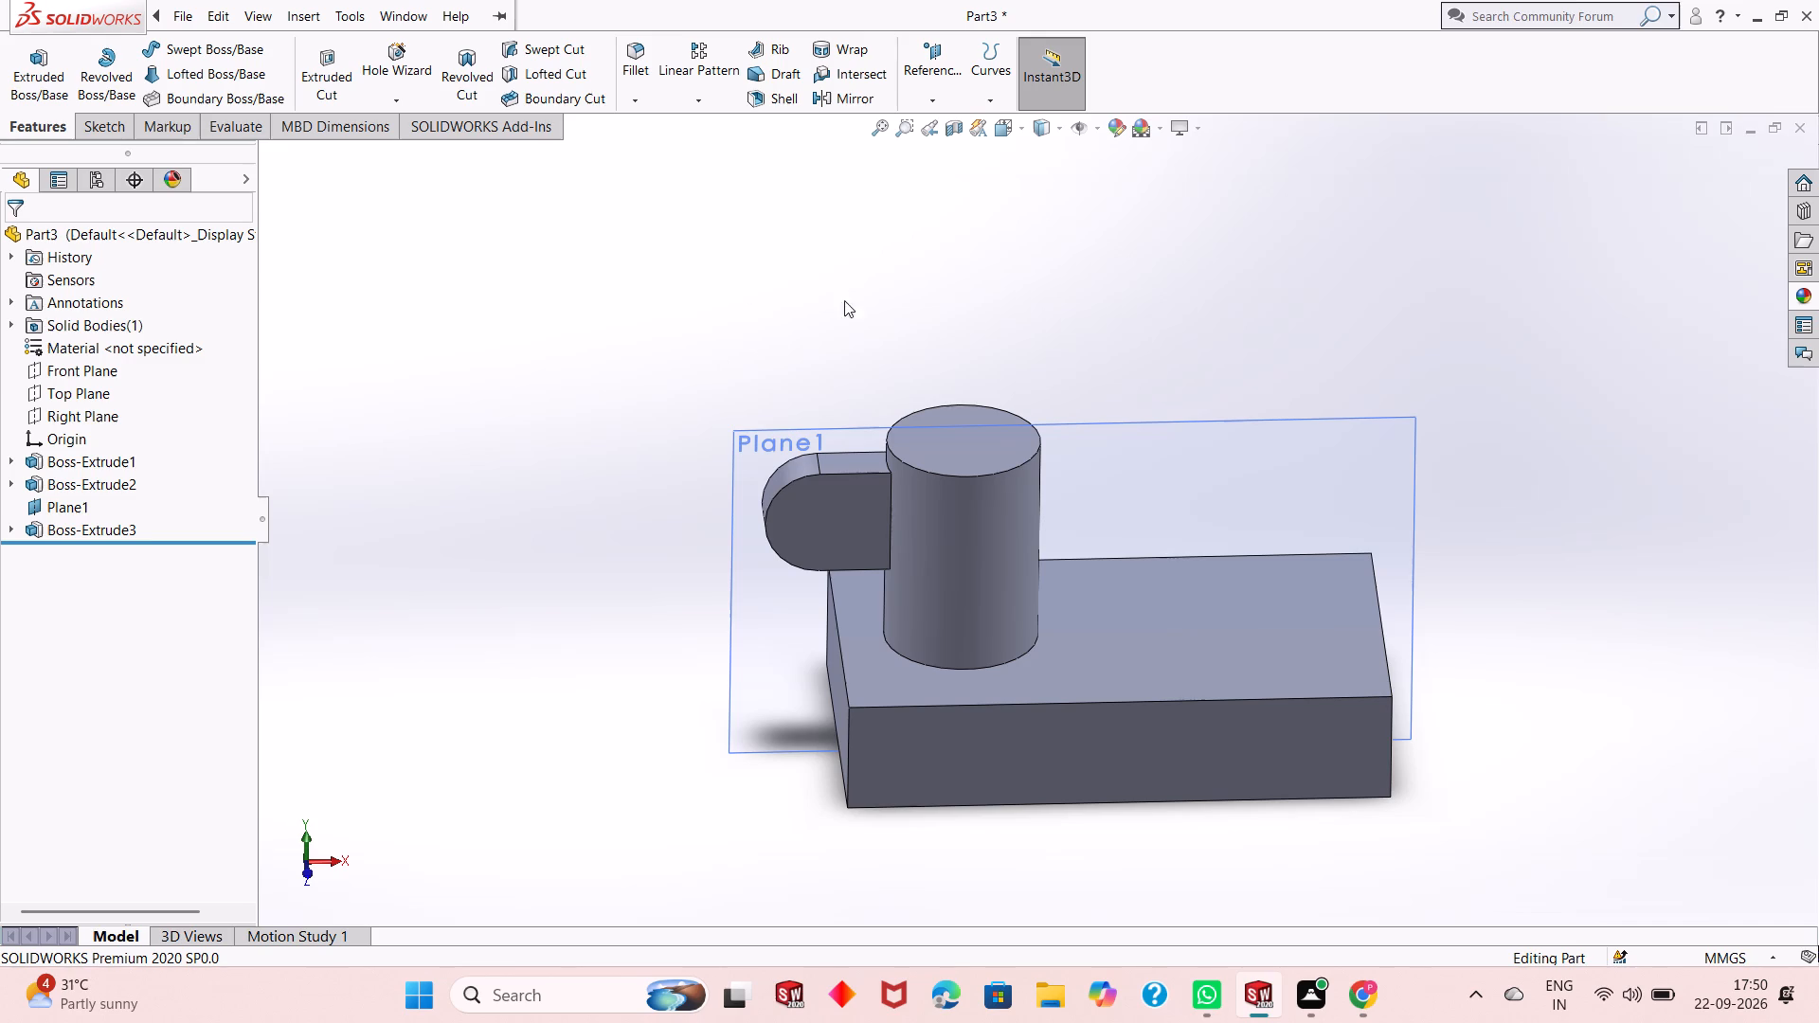
# Examine the overall shape of the block, cylindrical boss and round-ended lug from the front and above.
pyautogui.scroll(1, 919, 360)
pyautogui.moveTo(919, 366); pyautogui.dragTo(922, 321, button='middle')
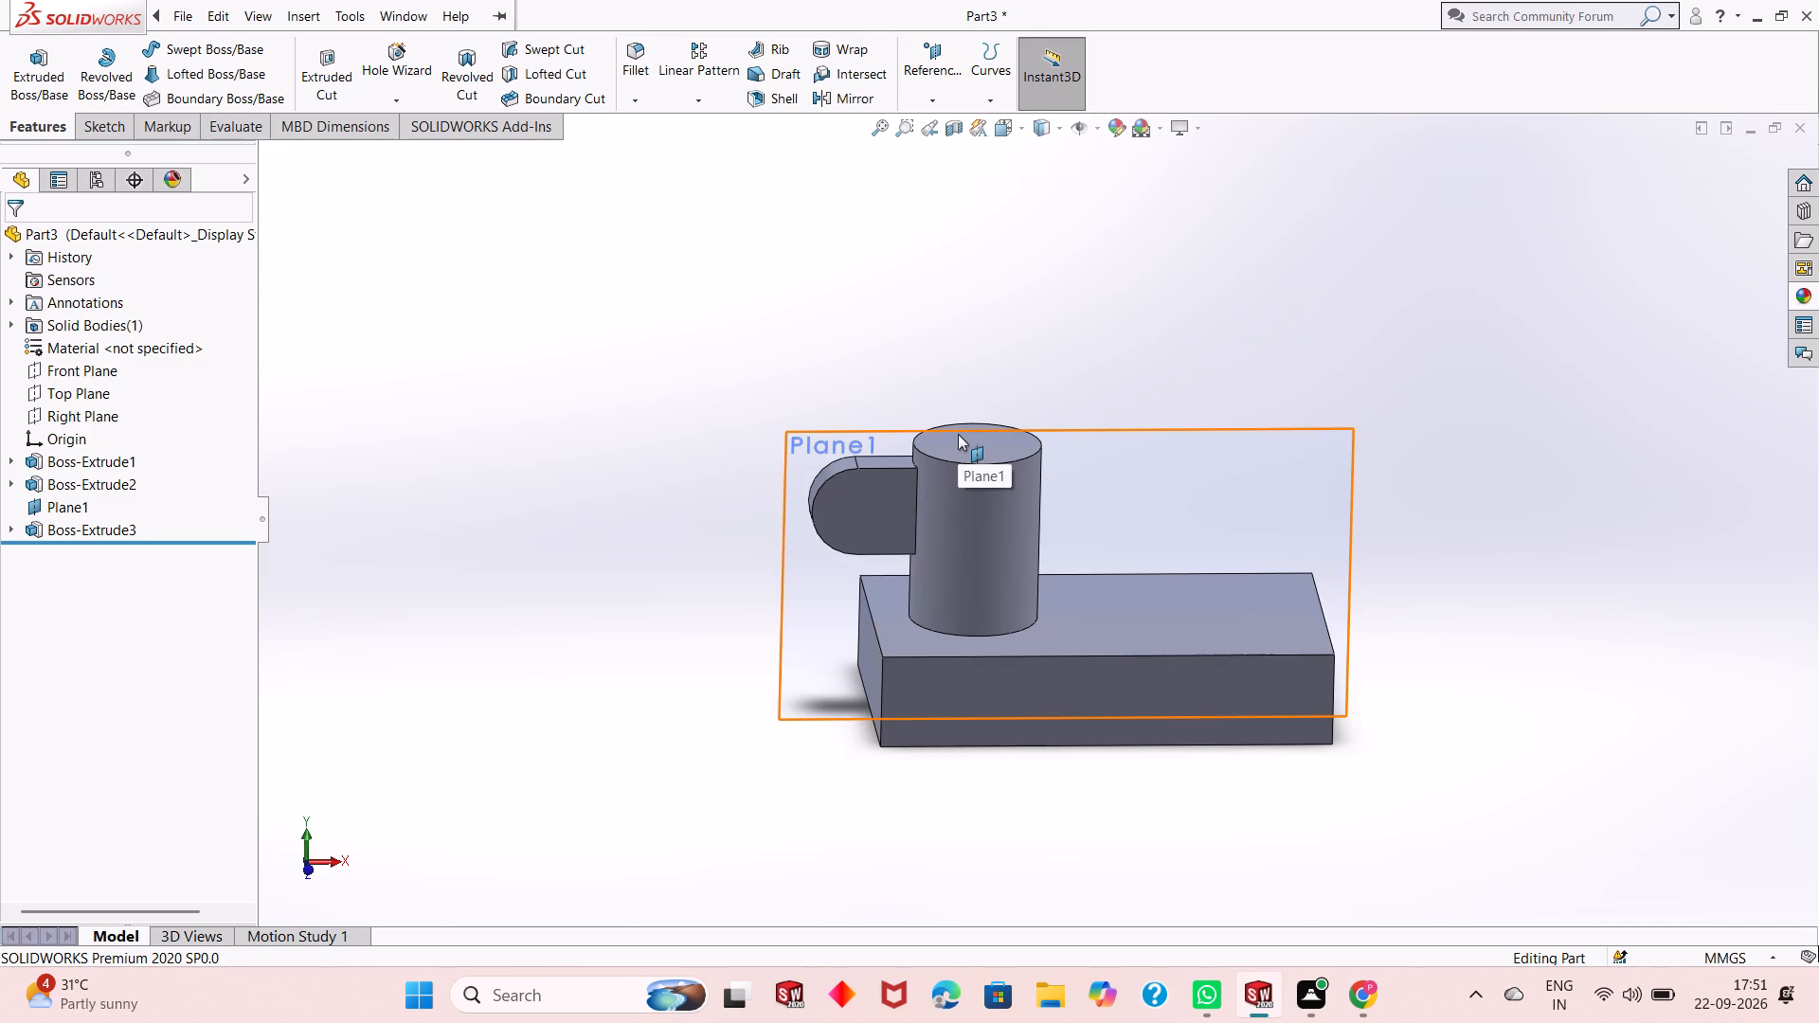
pyautogui.scroll(2, 956, 437)
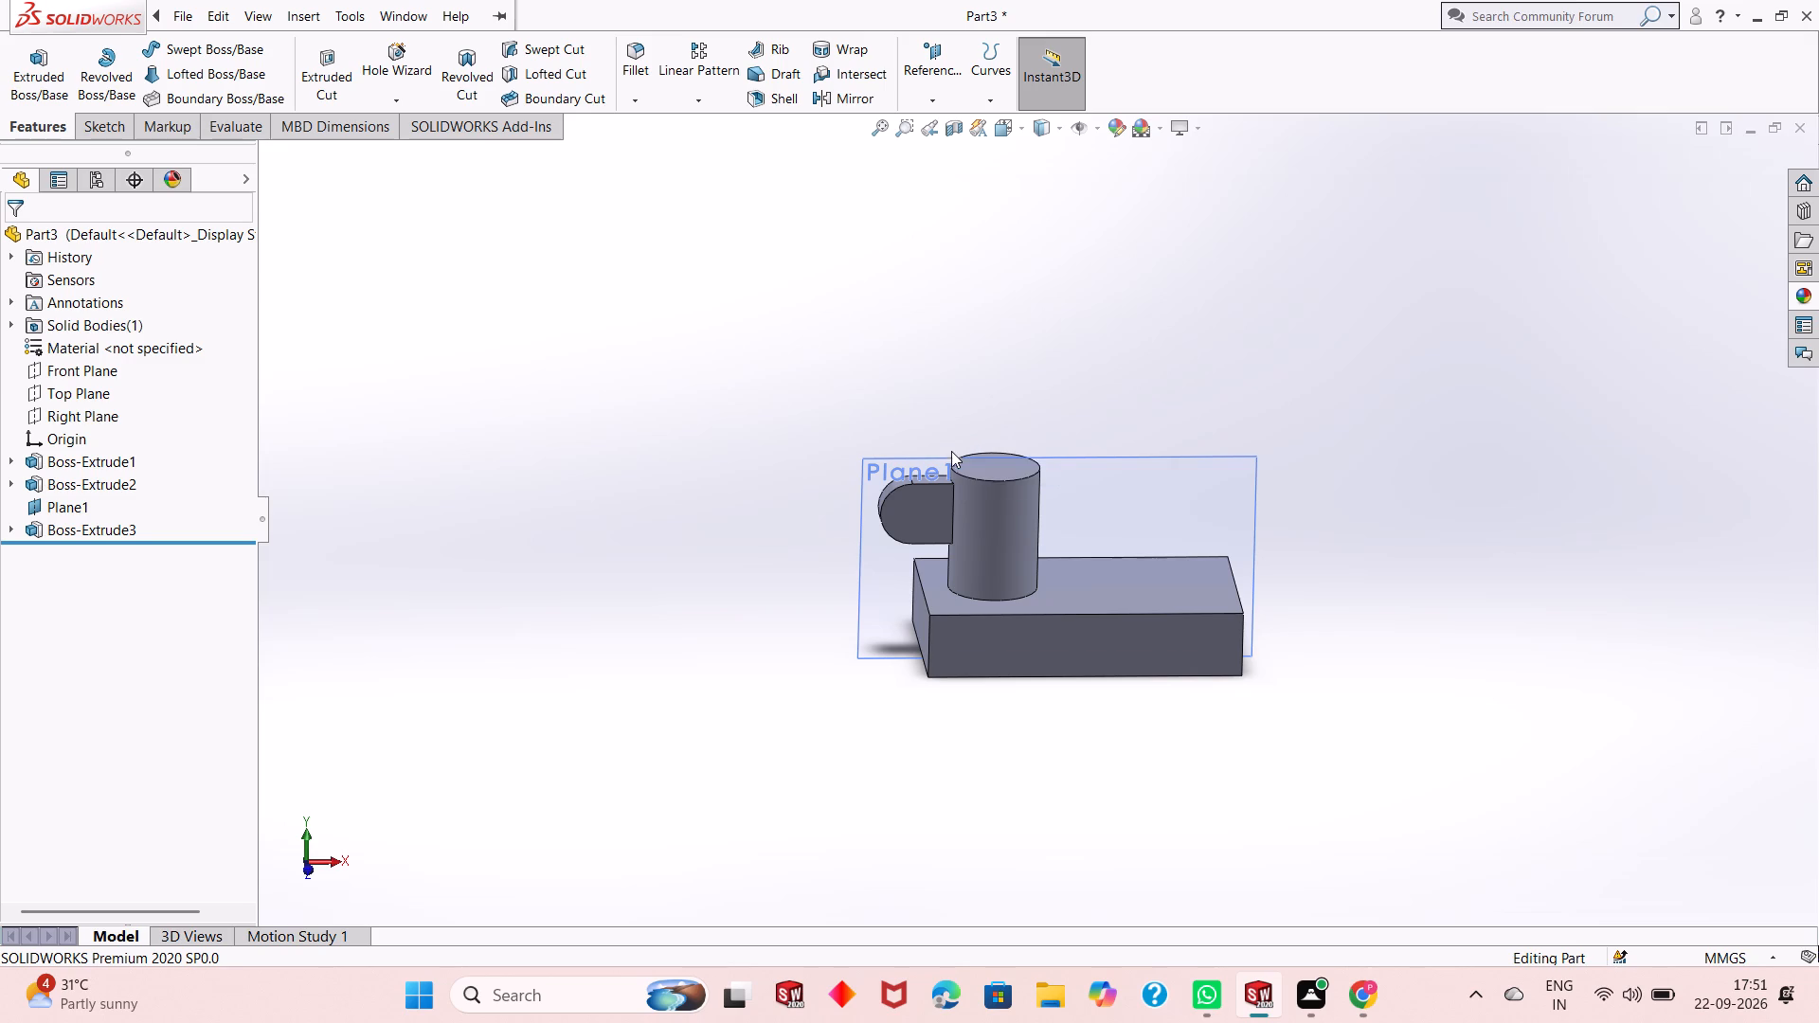
pyautogui.scroll(1, 1038, 435)
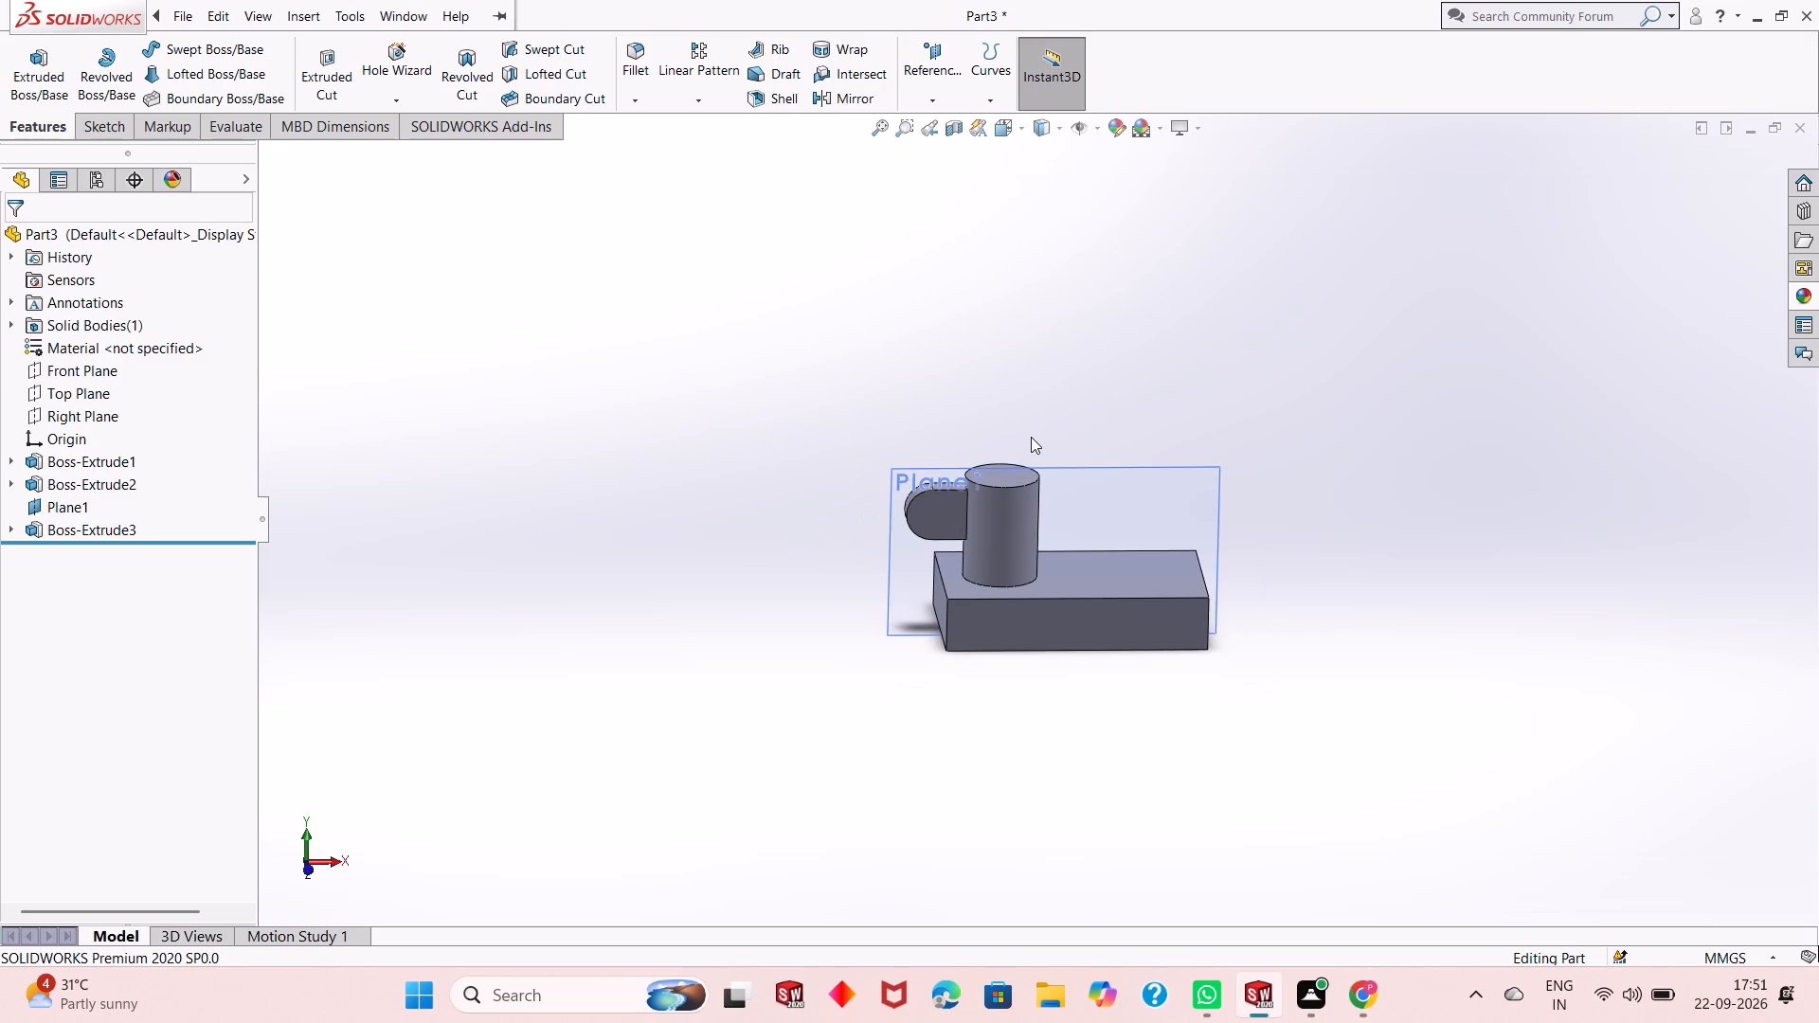
pyautogui.scroll(-5, 1031, 437)
pyautogui.scroll(4, 1069, 517)
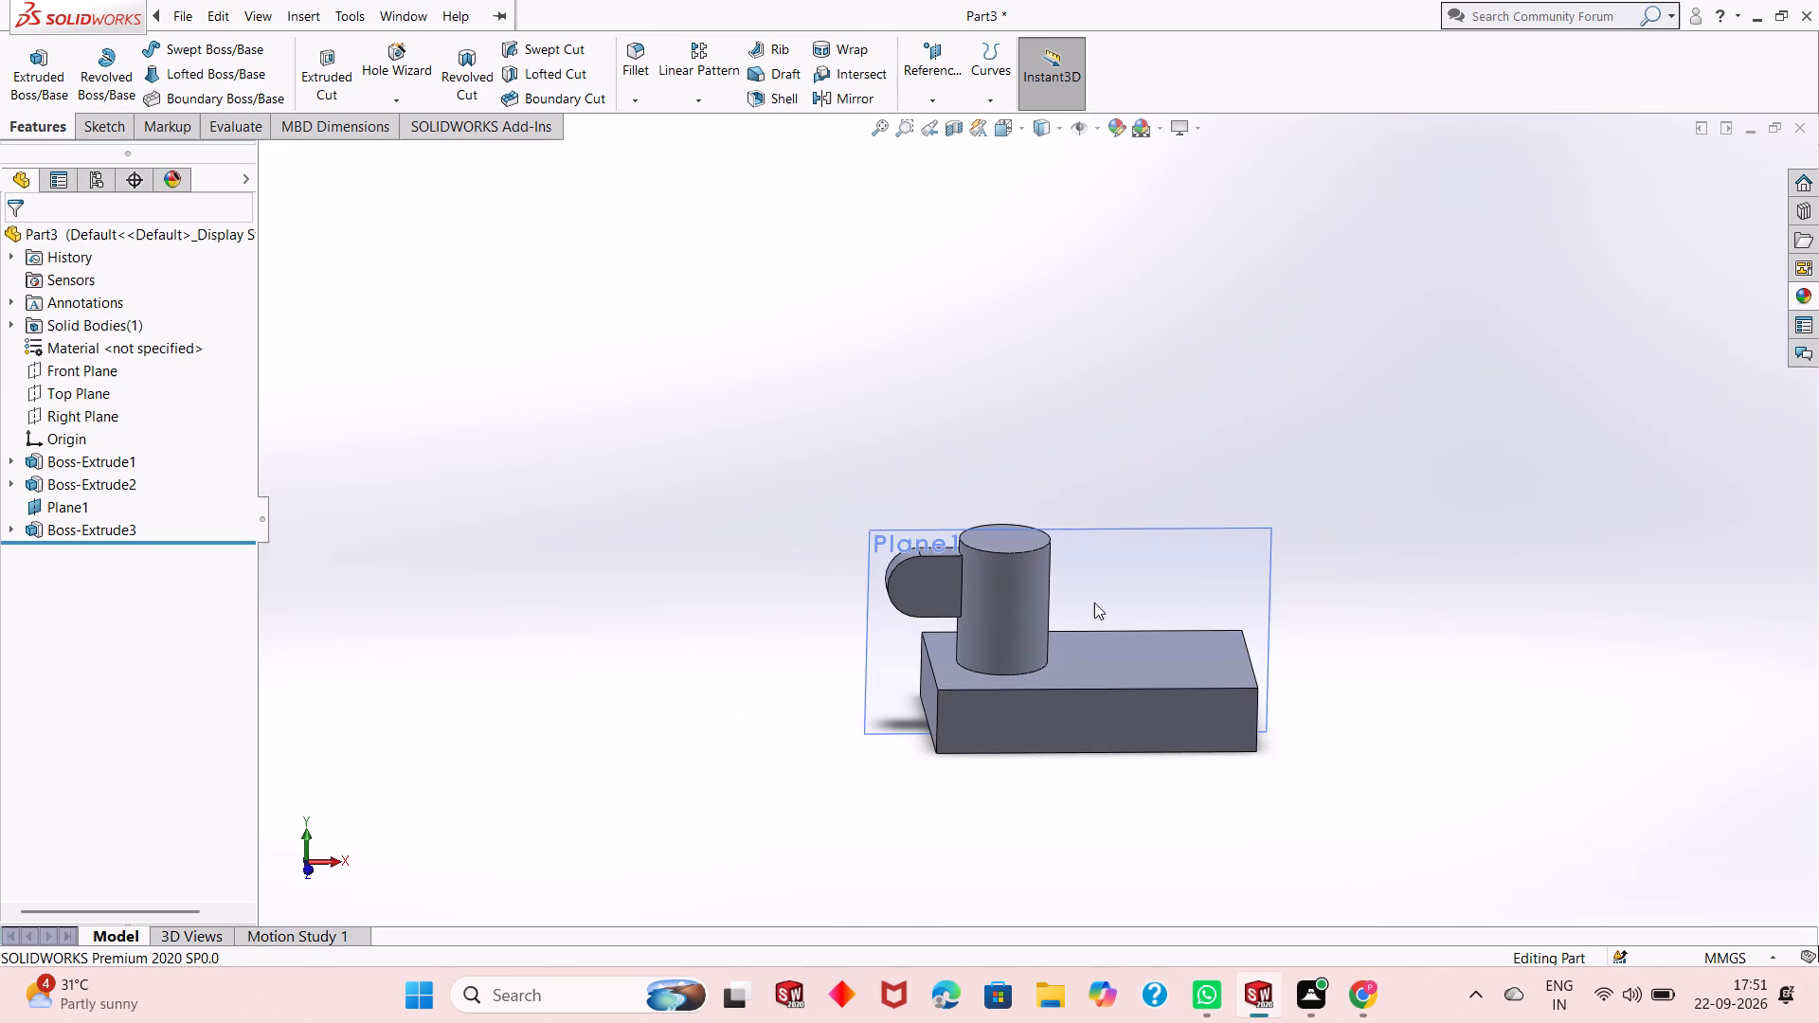
pyautogui.moveTo(1079, 579); pyautogui.dragTo(1100, 668, button='middle')
pyautogui.scroll(-2, 1094, 600)
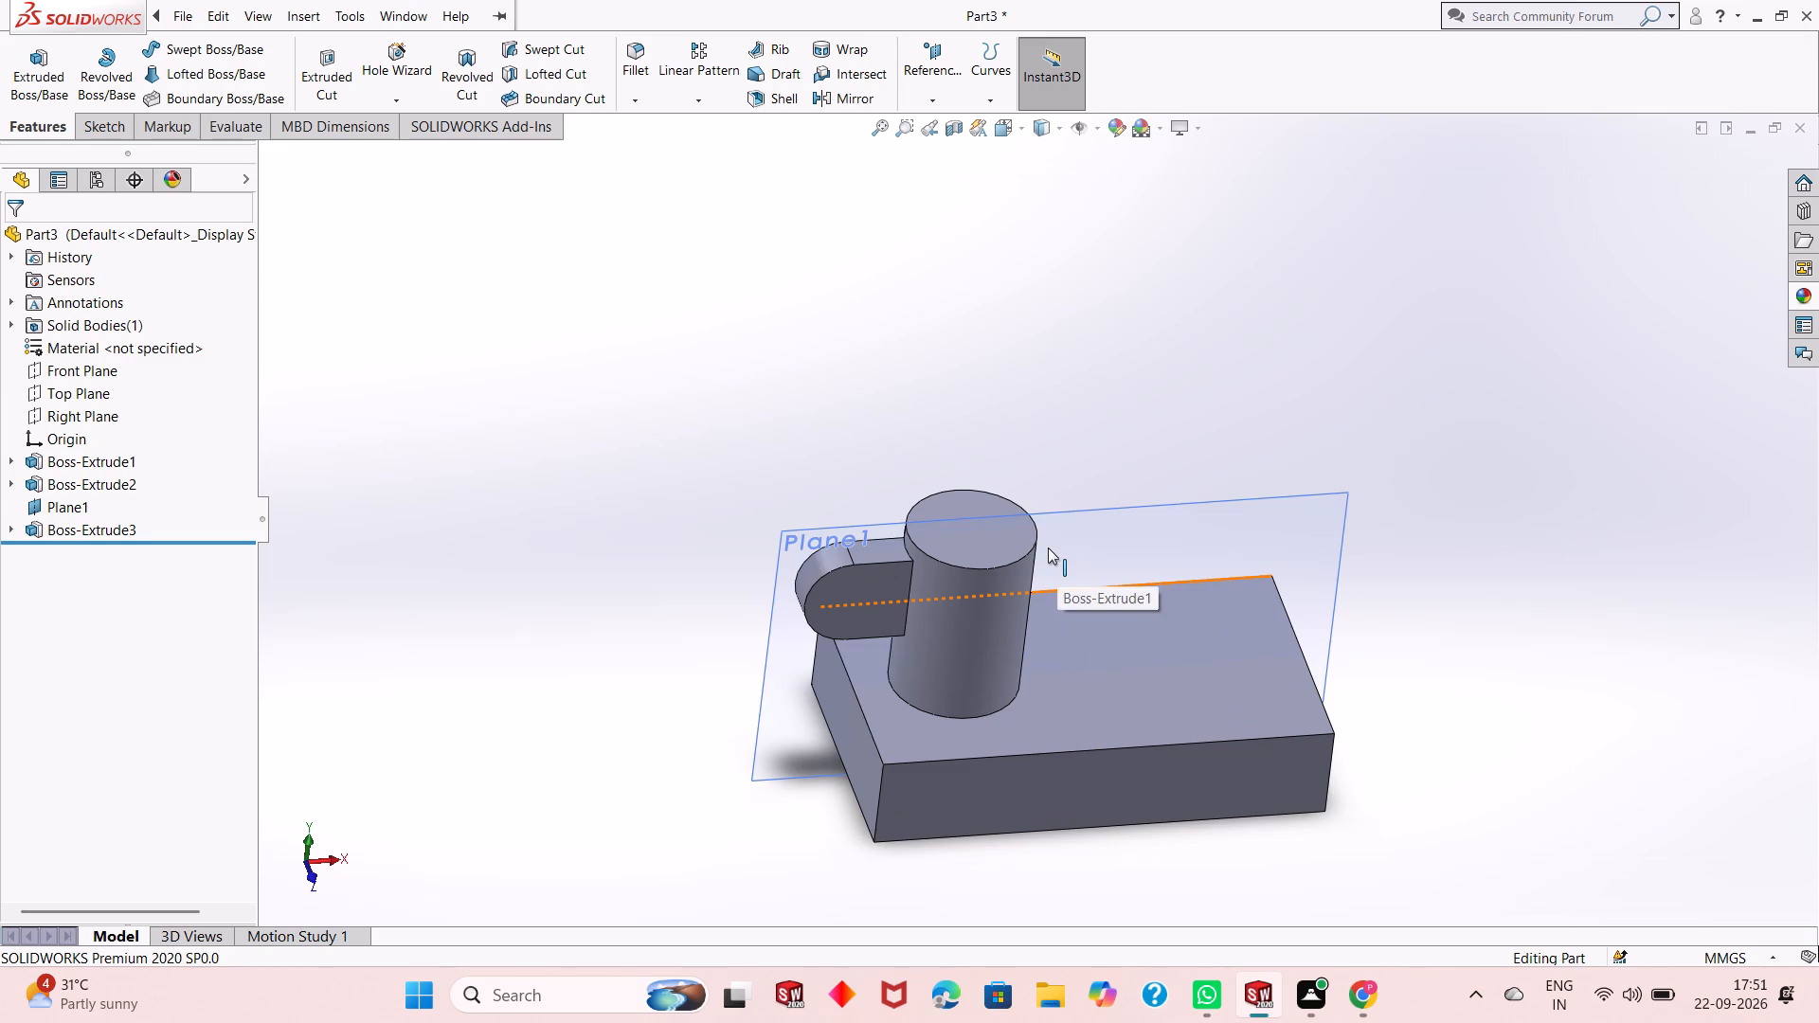
pyautogui.scroll(1, 1099, 621)
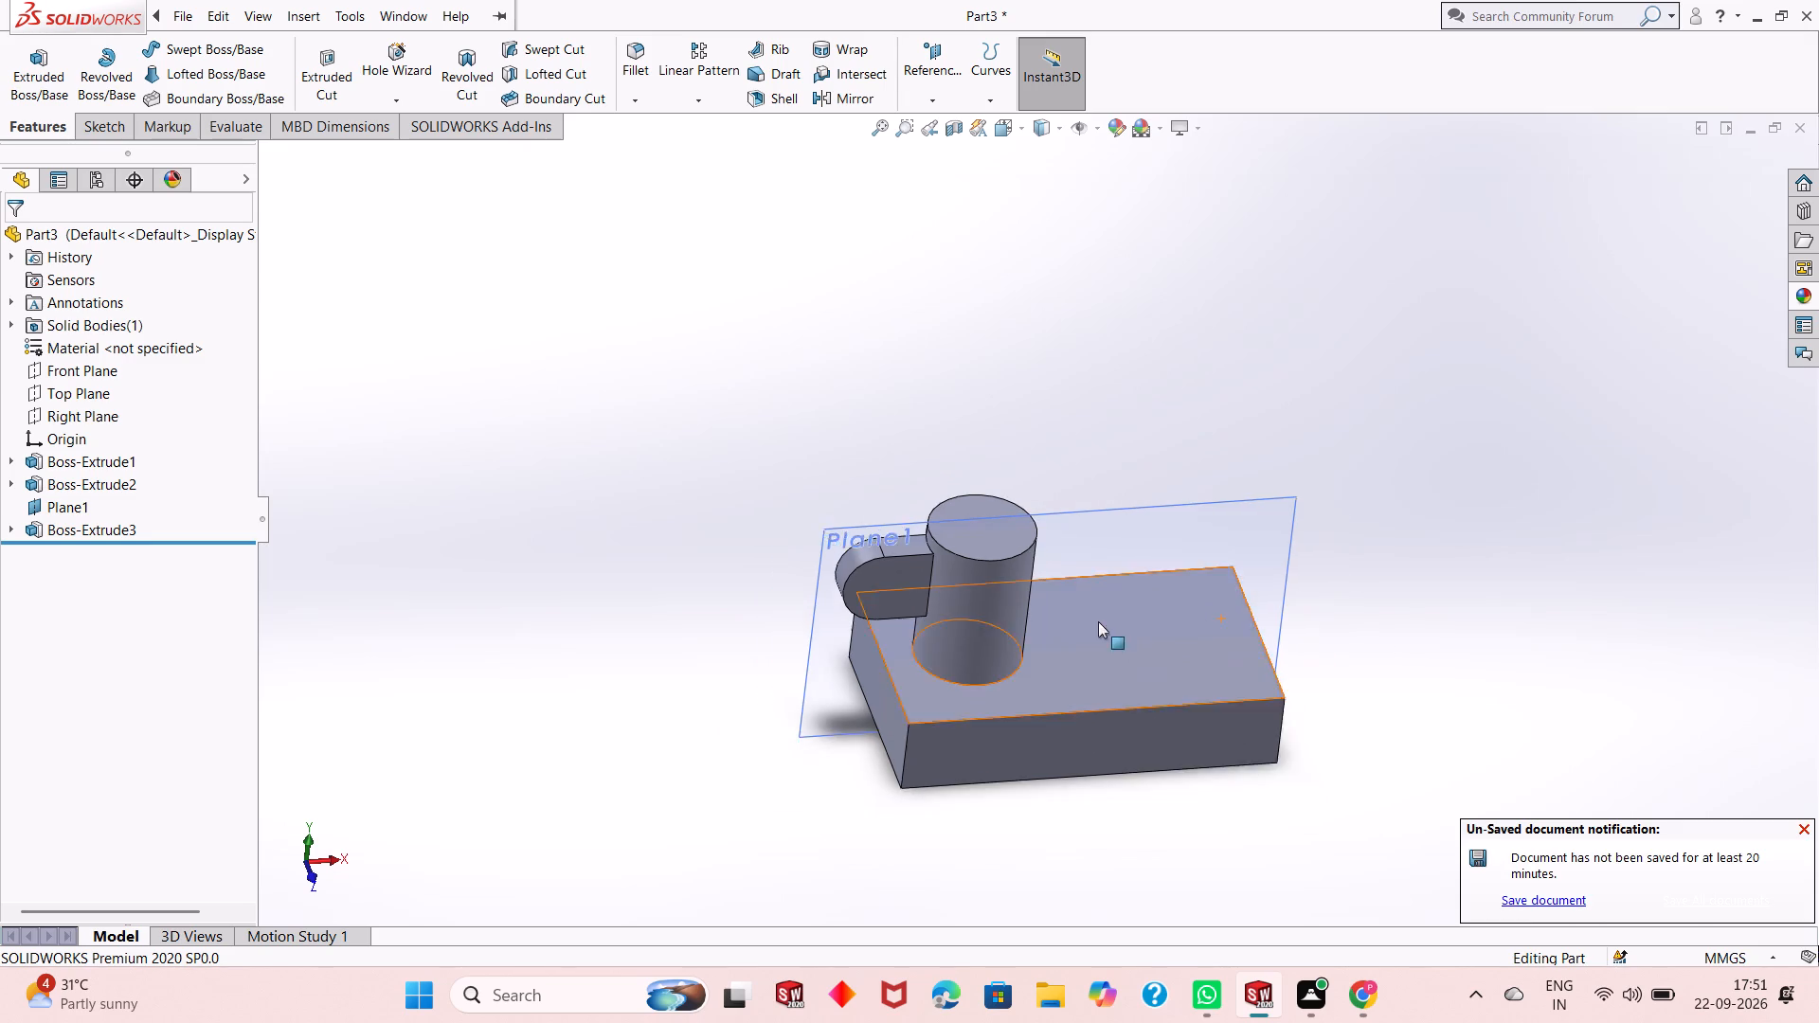
pyautogui.scroll(1, 1098, 621)
pyautogui.scroll(-3, 1065, 529)
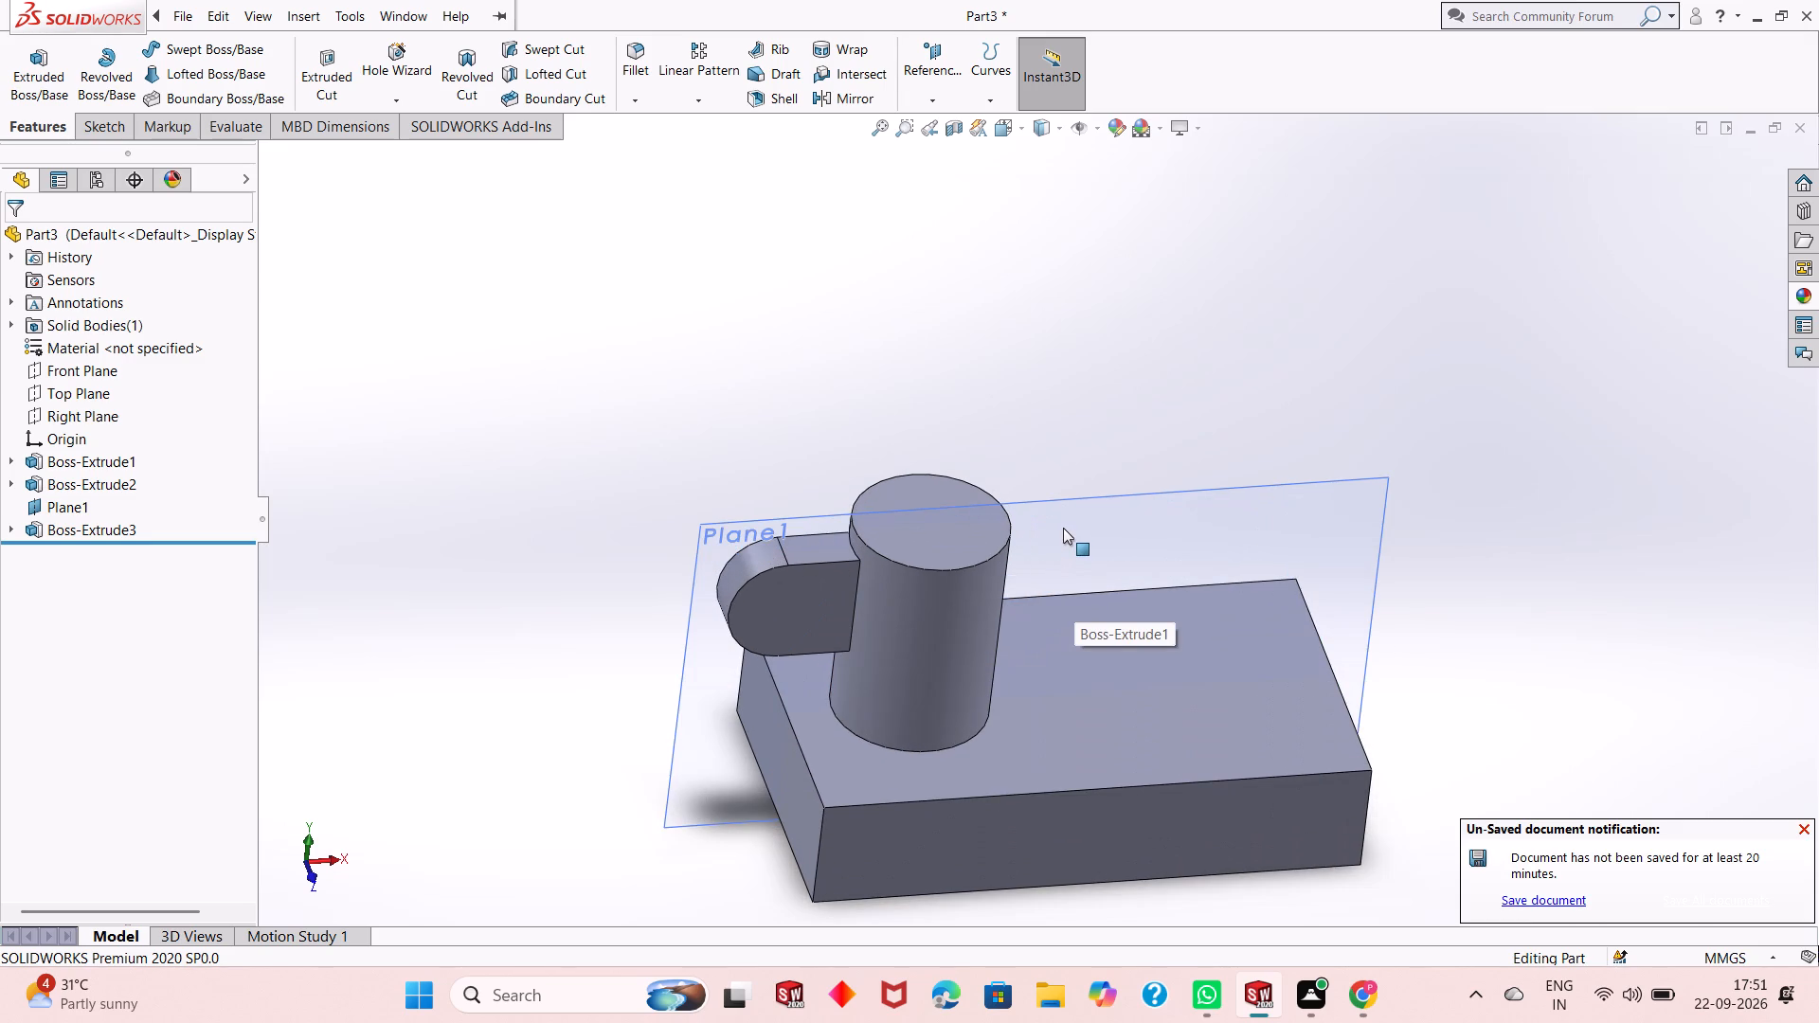
pyautogui.scroll(-2, 1063, 528)
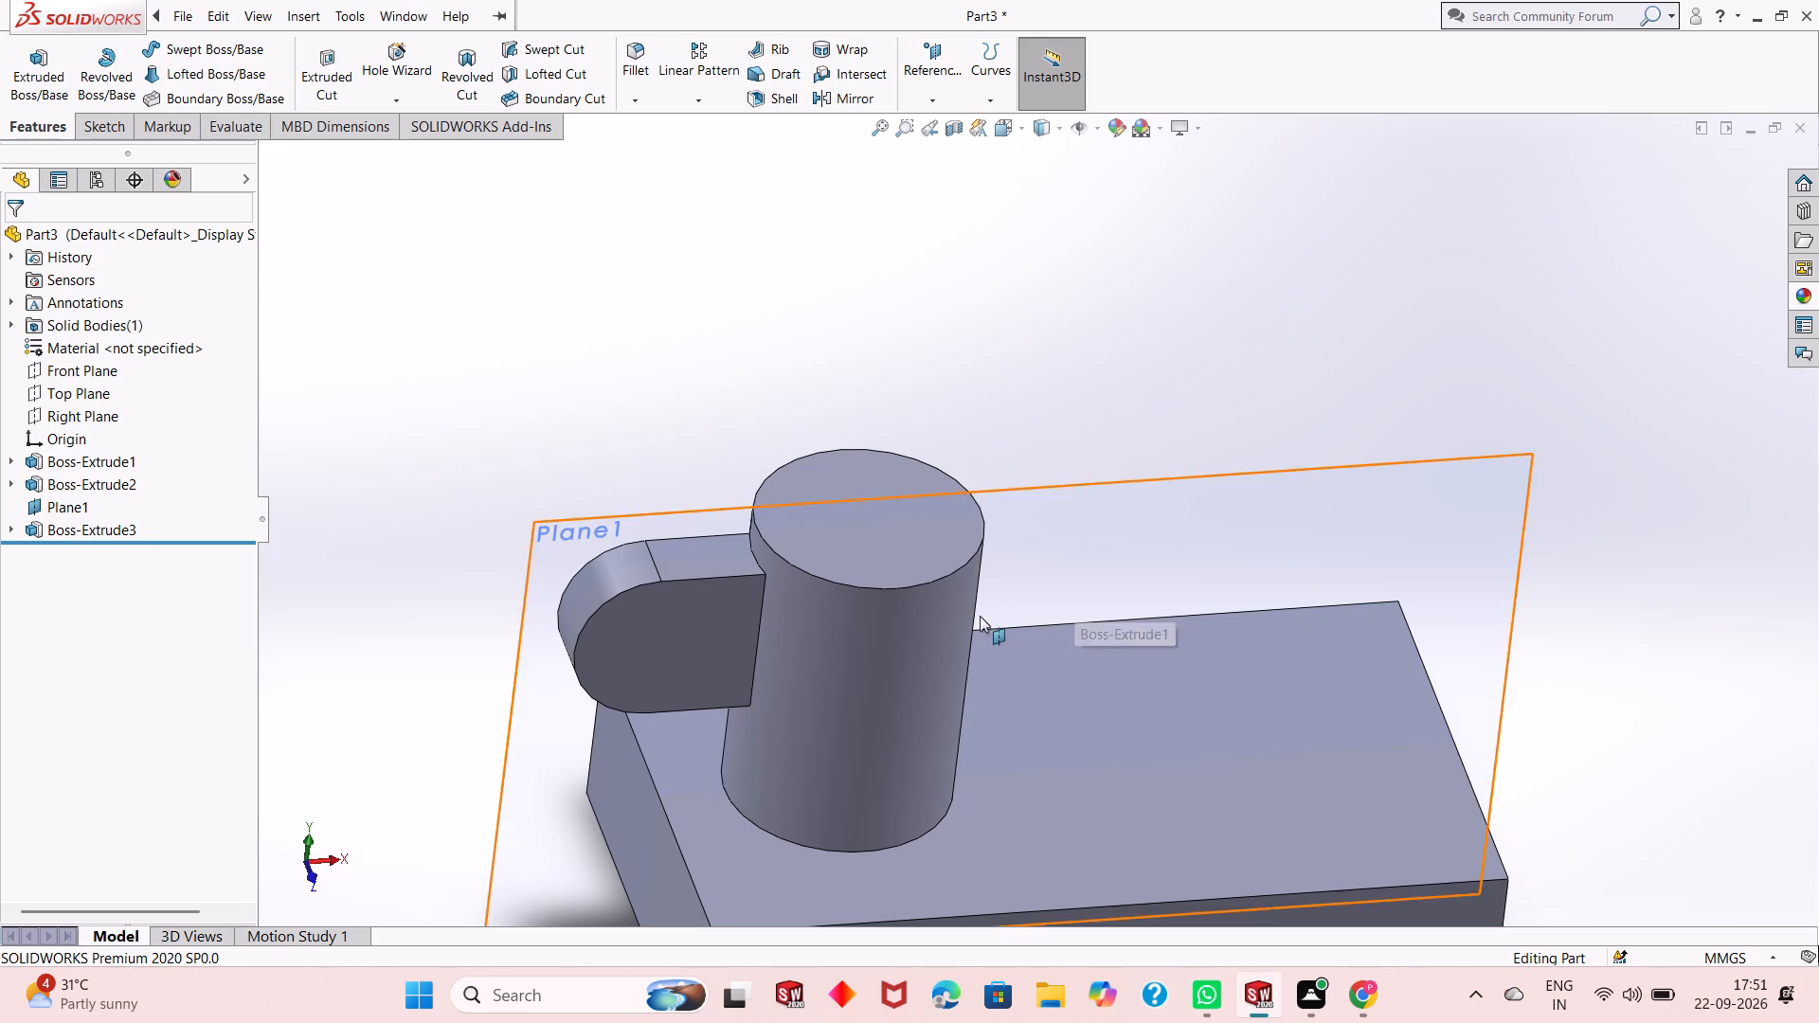
pyautogui.scroll(-2, 980, 616)
pyautogui.scroll(2, 981, 616)
pyautogui.moveTo(1043, 572); pyautogui.dragTo(1018, 455, button='middle')
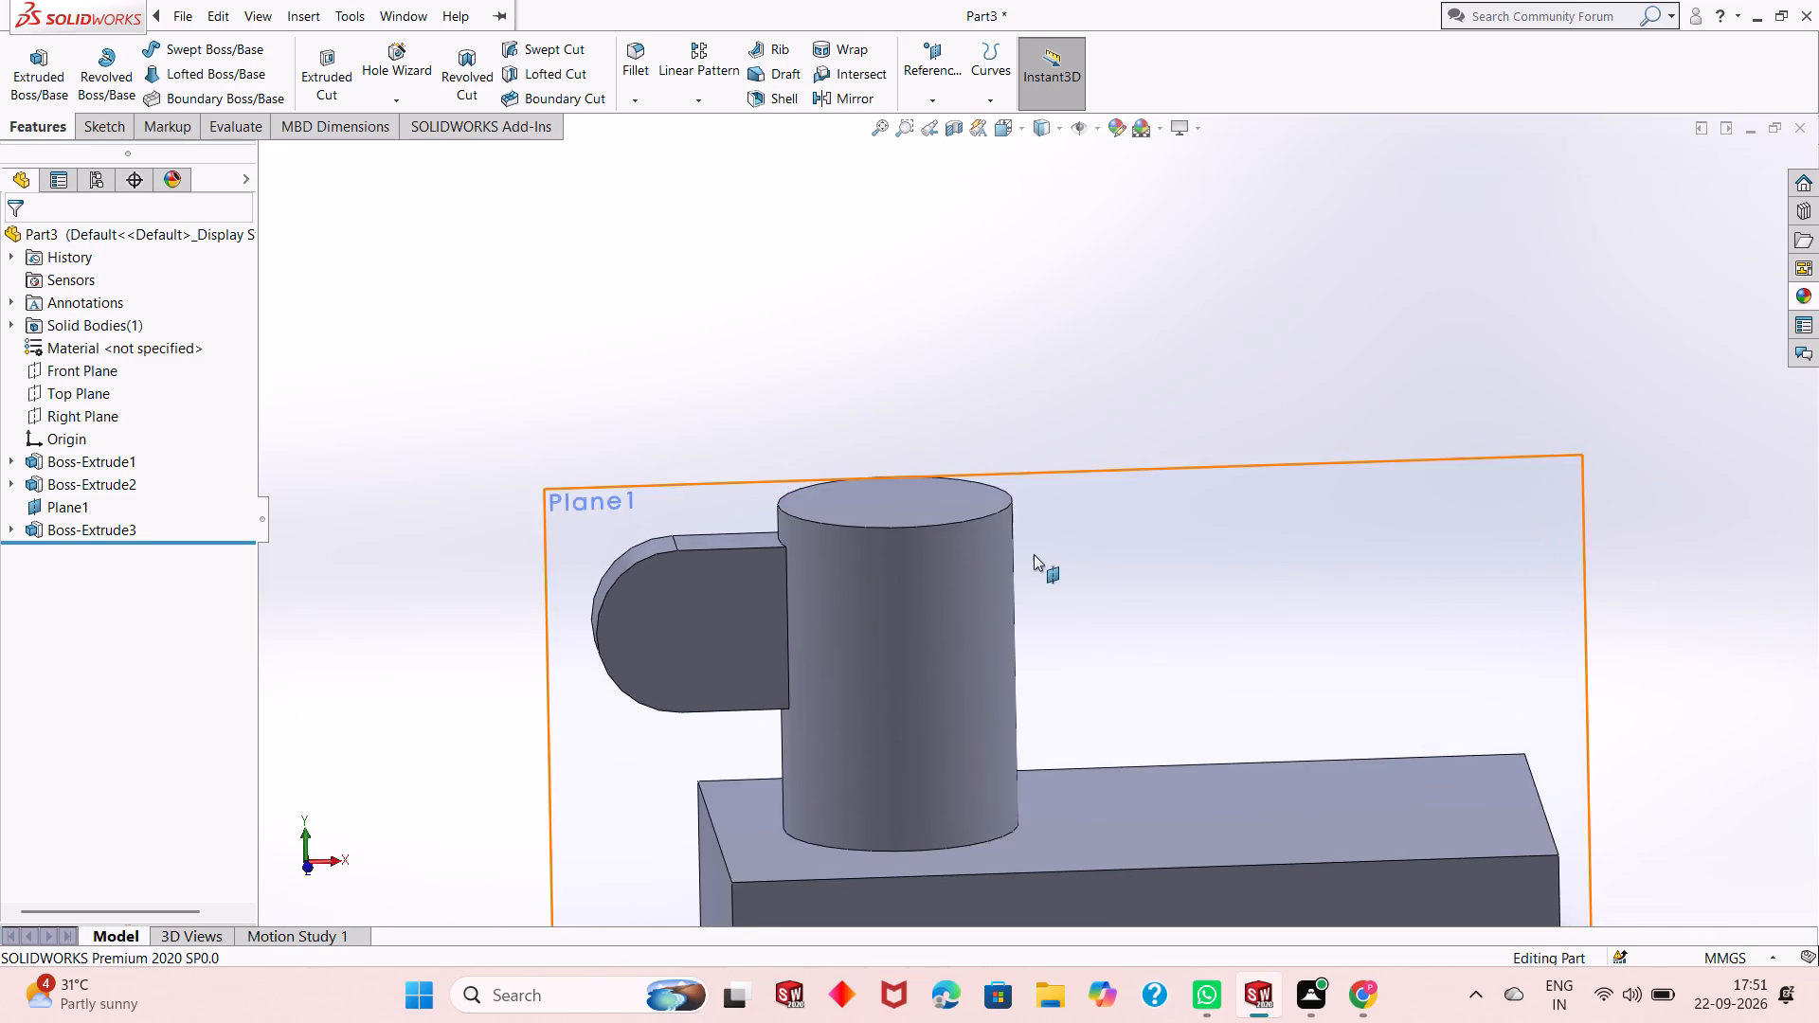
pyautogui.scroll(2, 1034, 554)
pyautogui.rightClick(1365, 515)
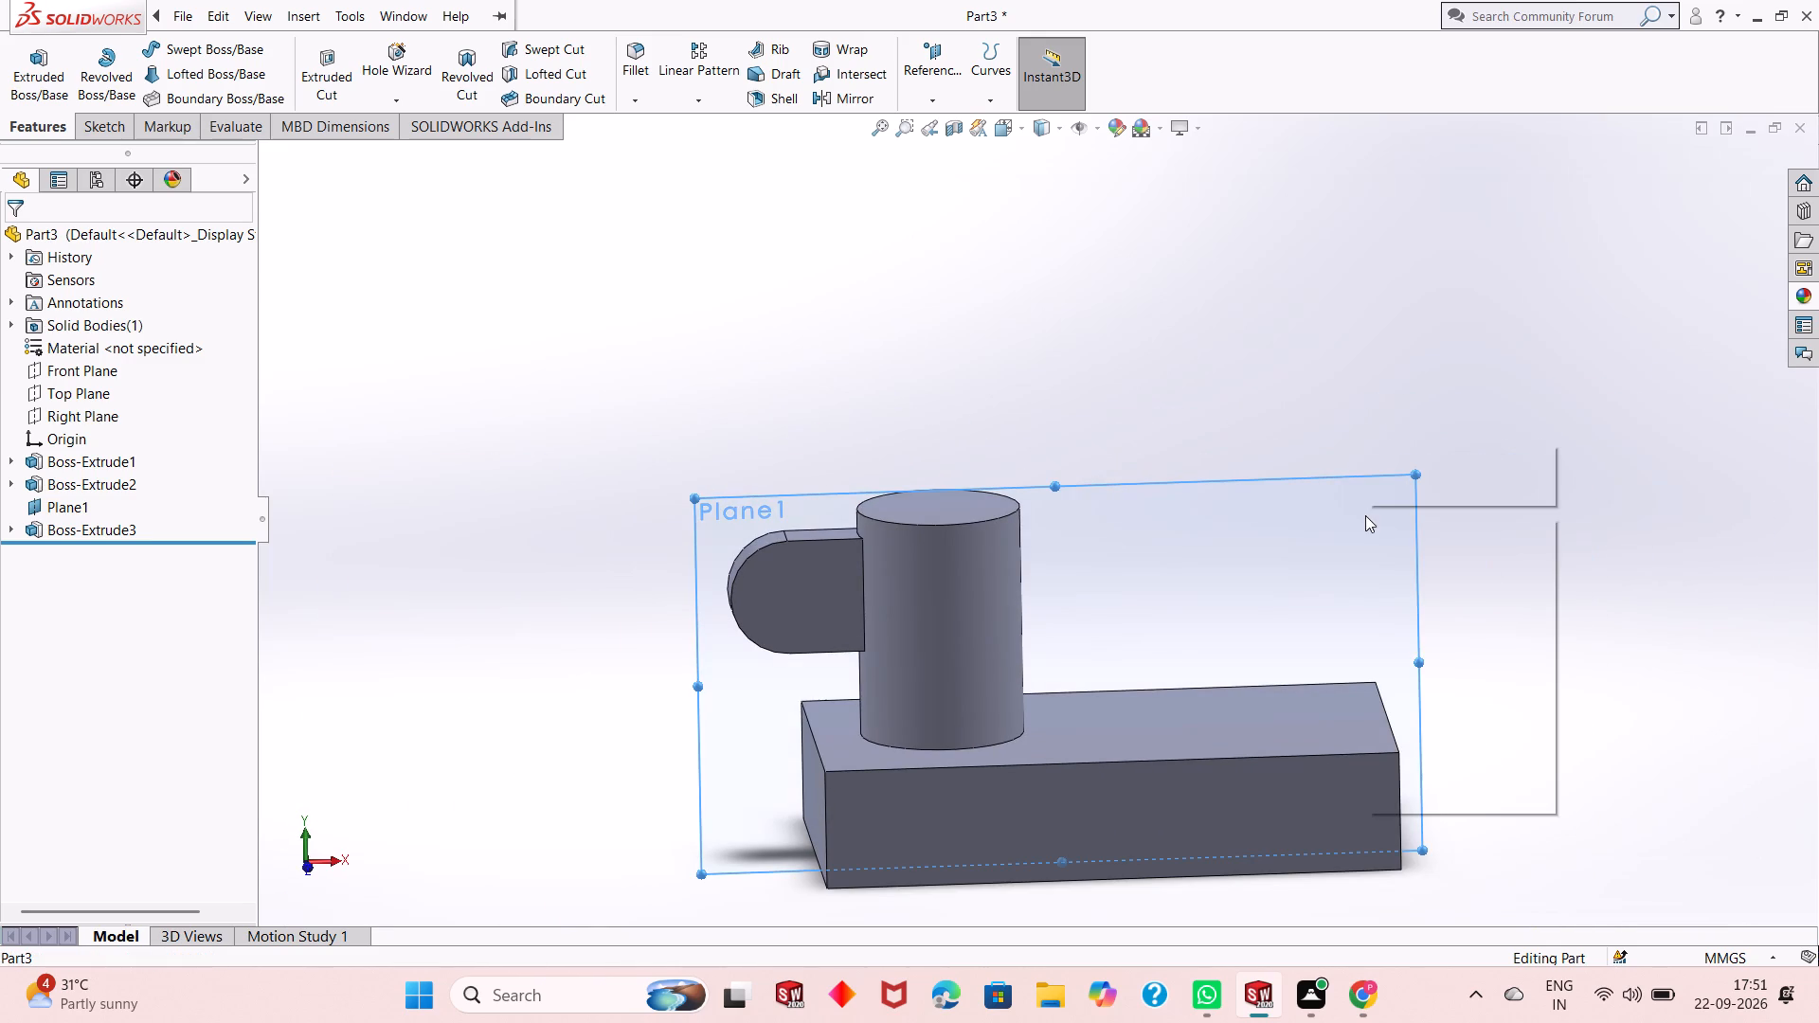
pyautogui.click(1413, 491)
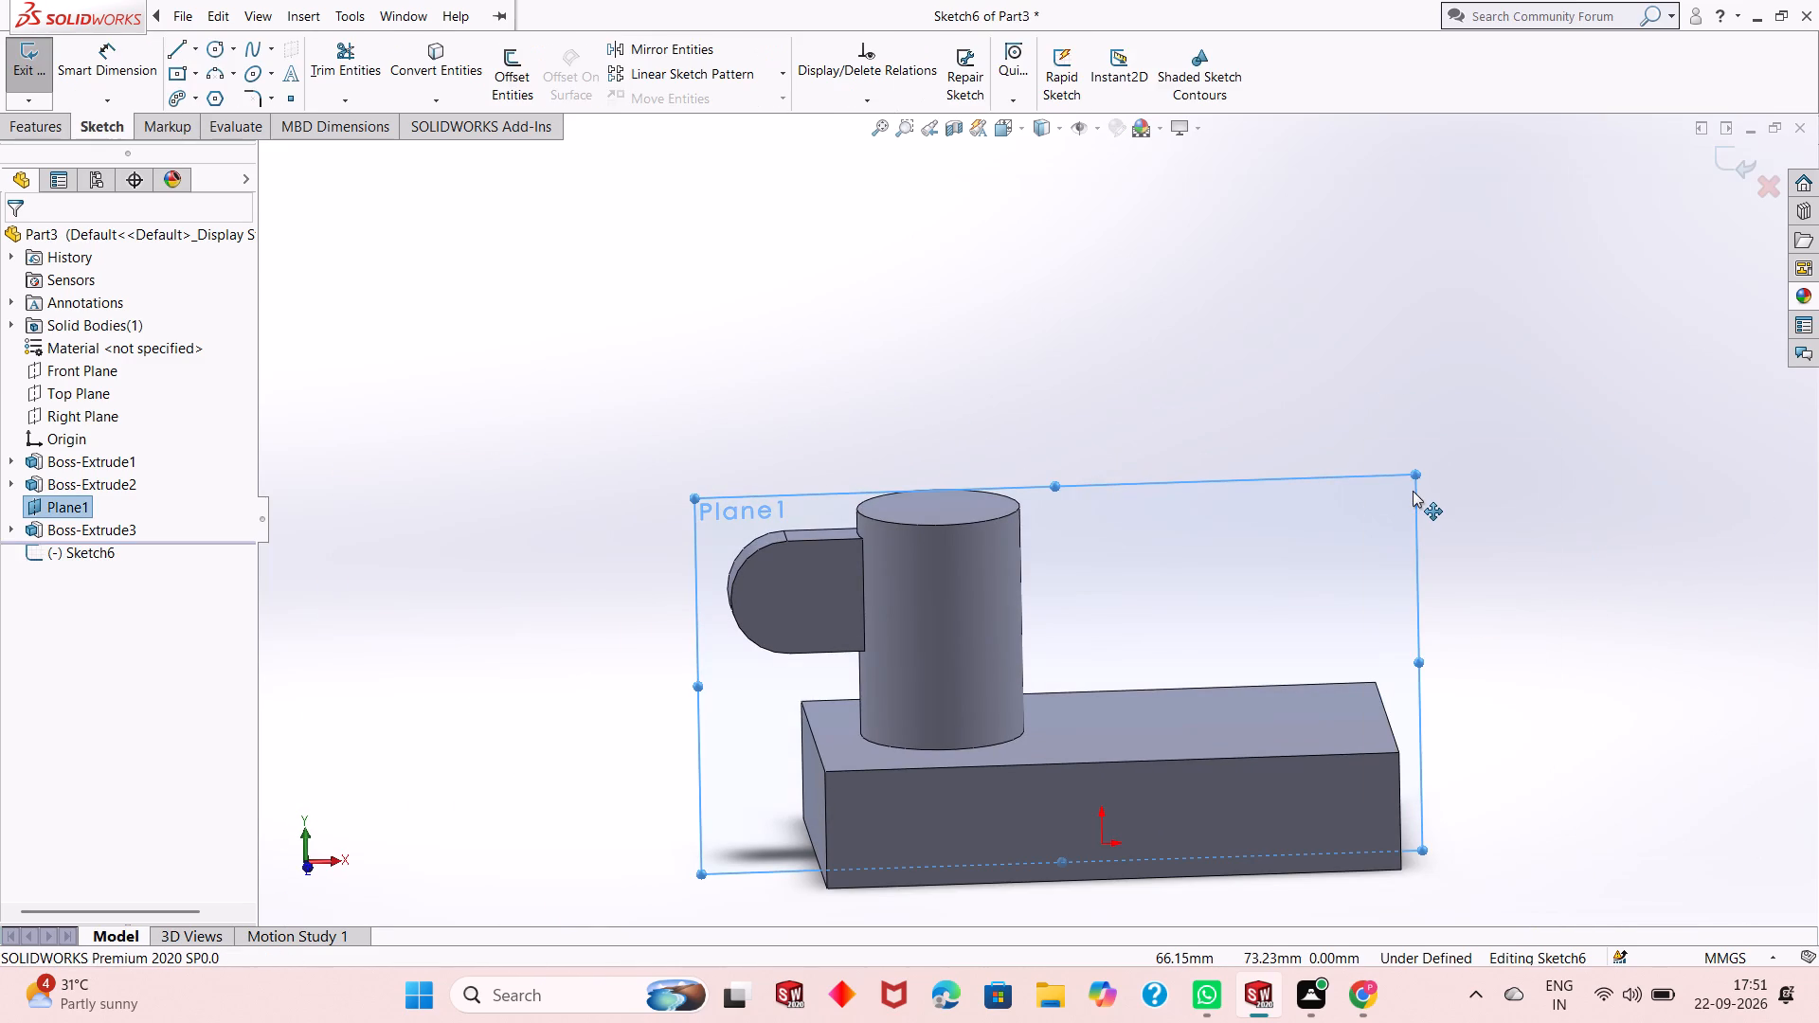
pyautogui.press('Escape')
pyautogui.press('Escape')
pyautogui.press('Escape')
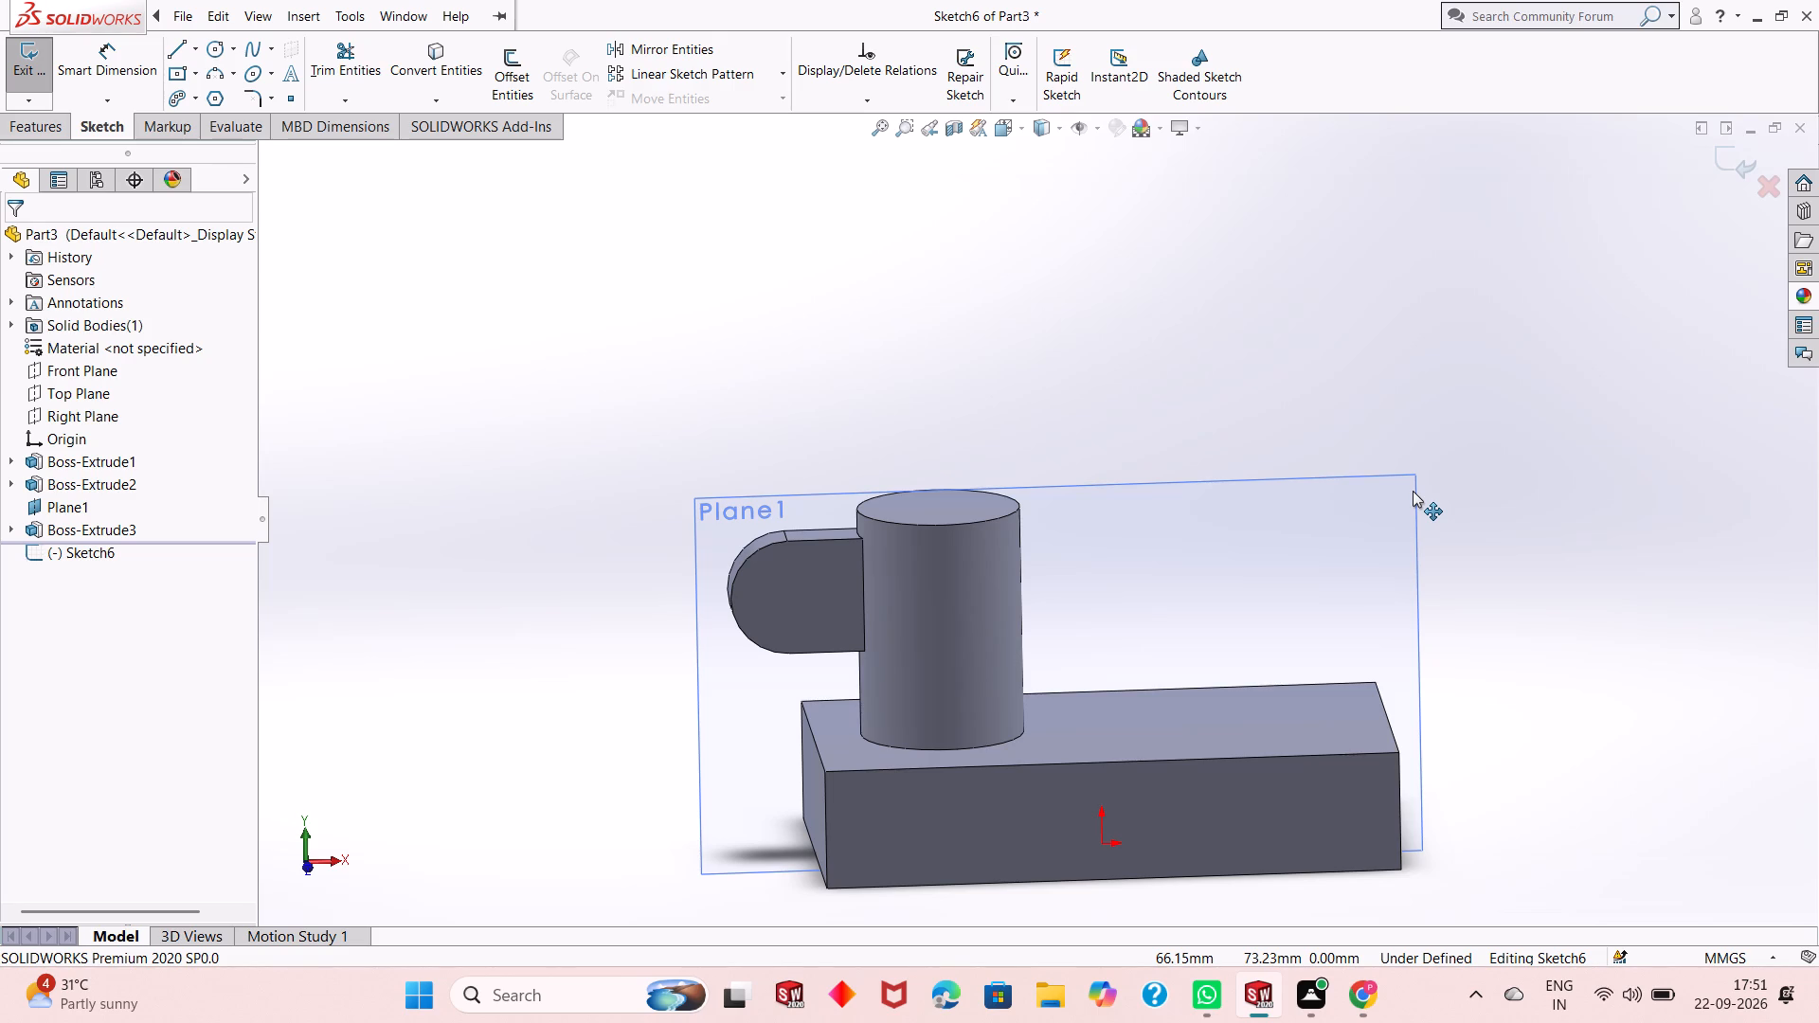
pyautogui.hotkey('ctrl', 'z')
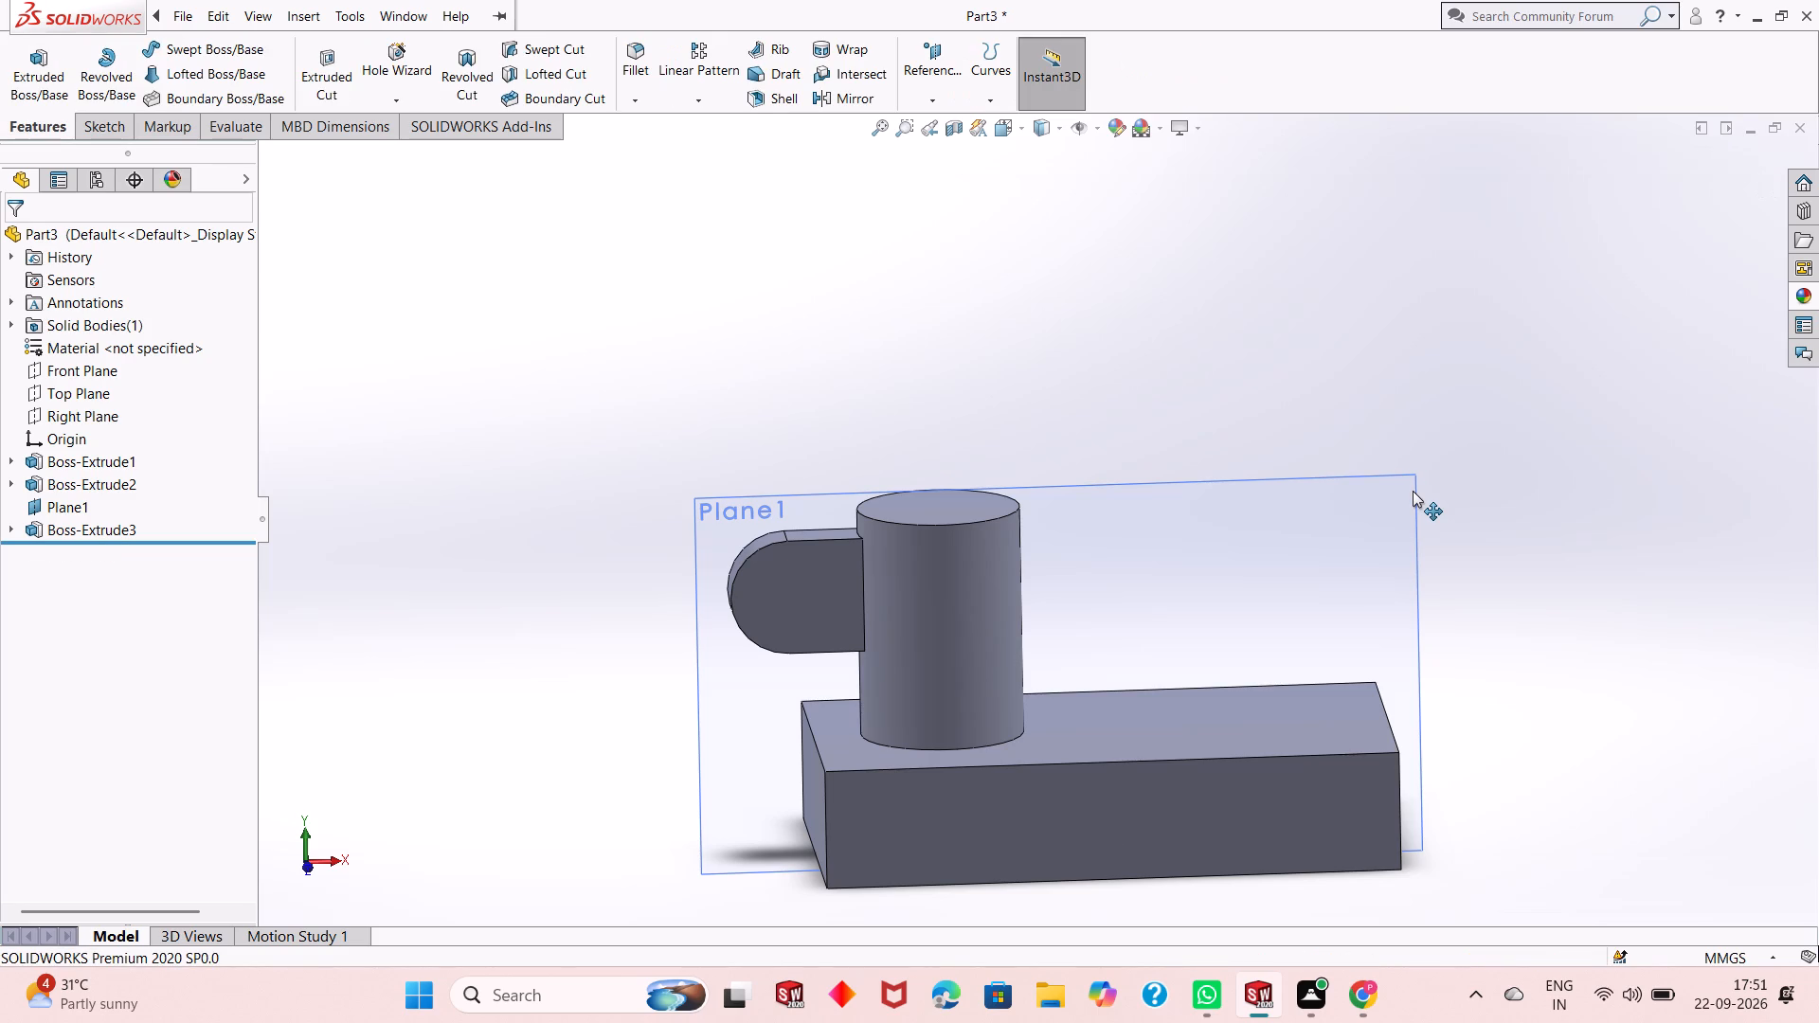
# Hide the reference plane Plane1.
pyautogui.rightClick(1233, 532)
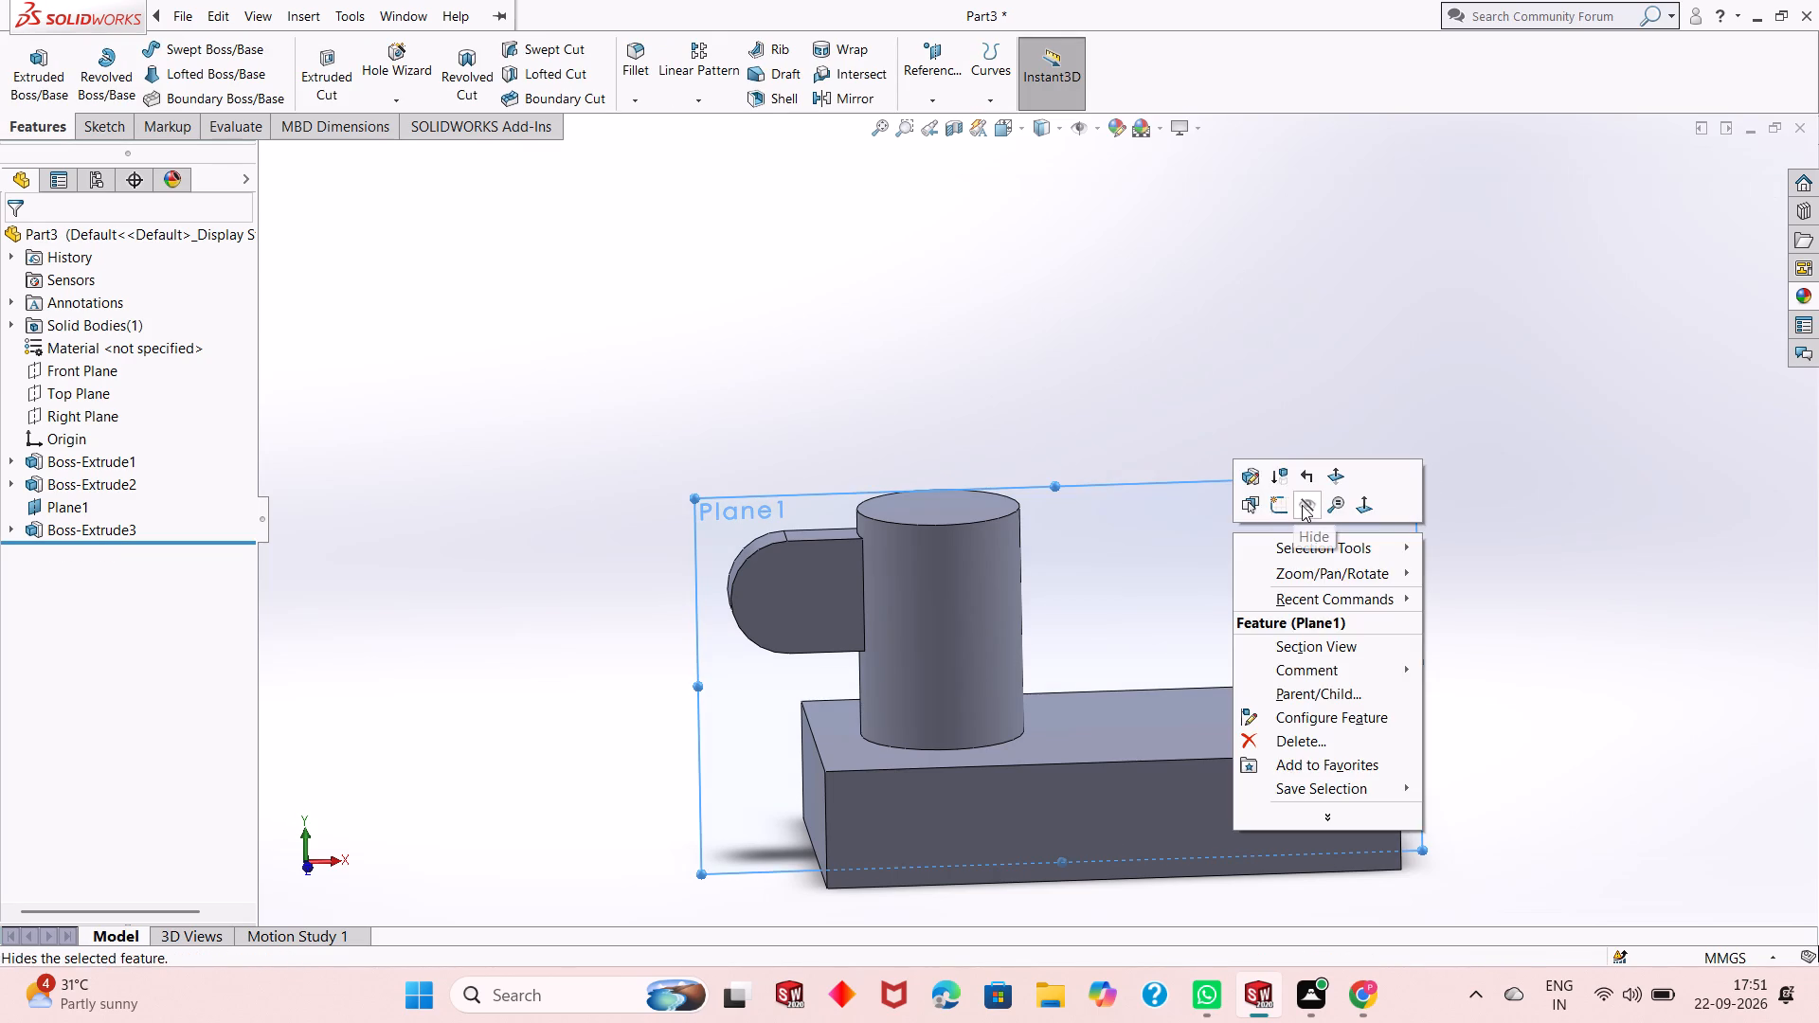
pyautogui.click(1302, 505)
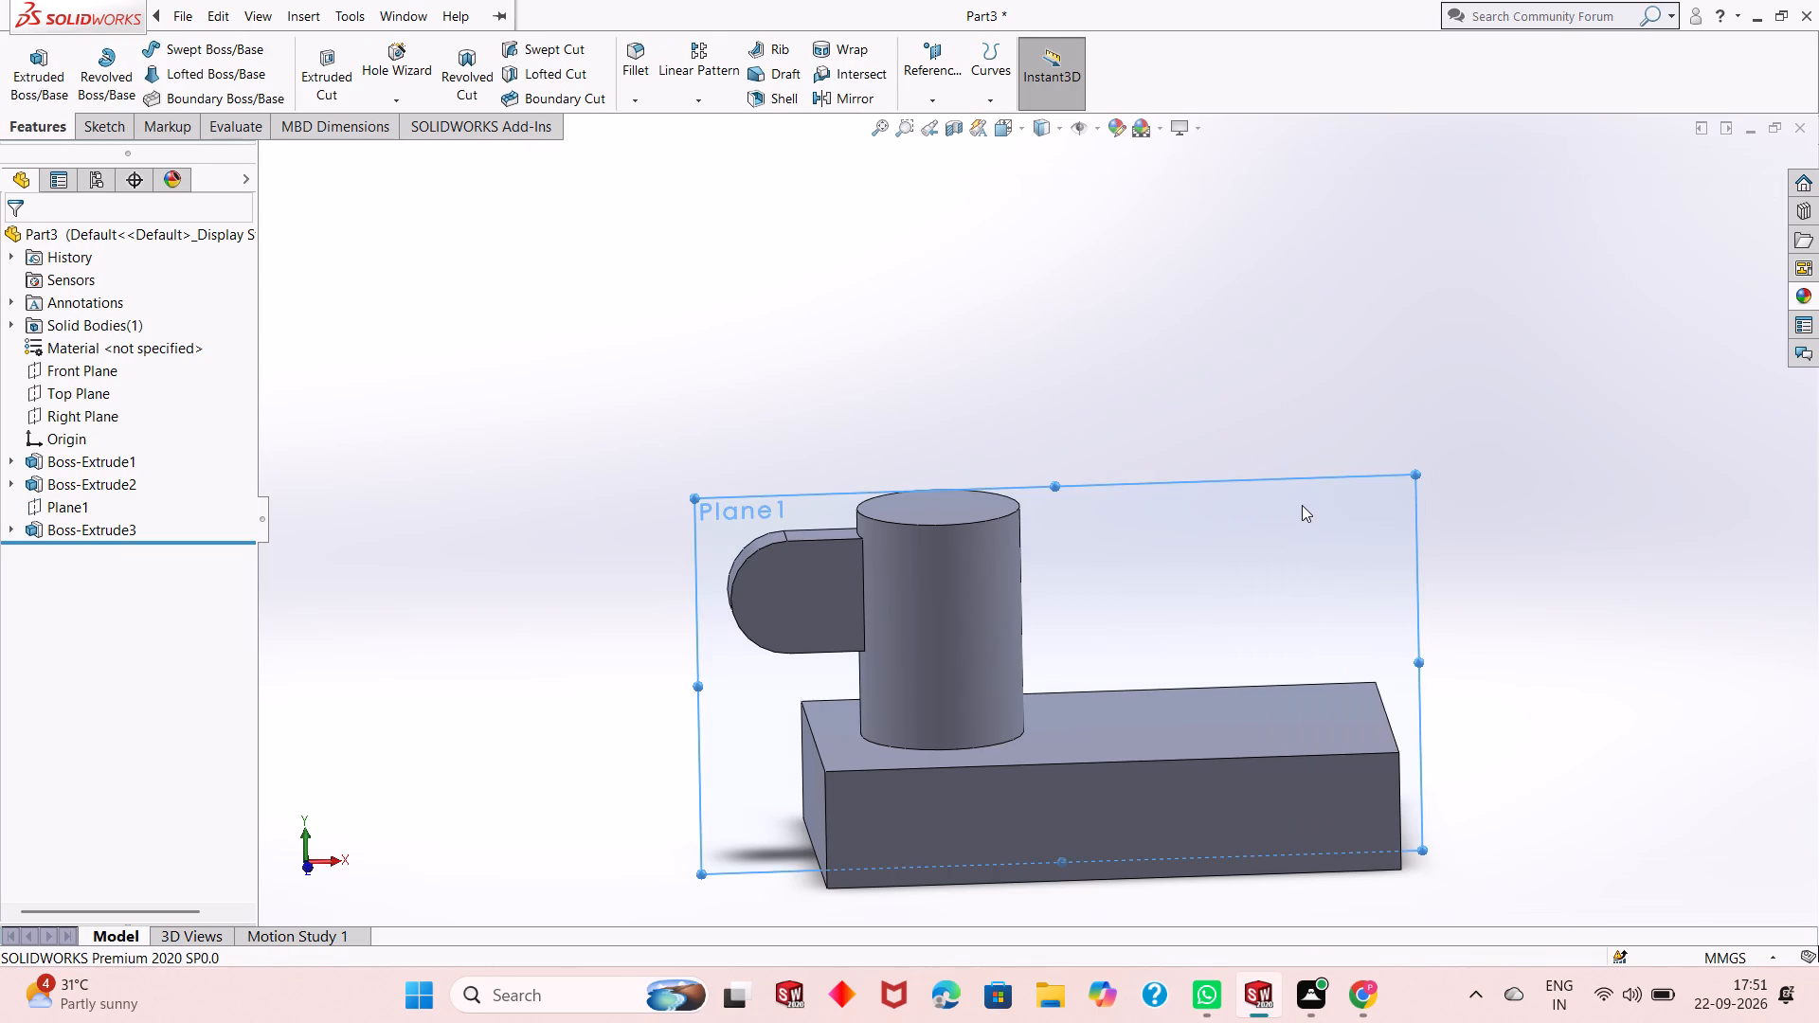
# Examine the lug, cylindrical boss and base block from above, below and the lug end.
pyautogui.scroll(4, 1068, 634)
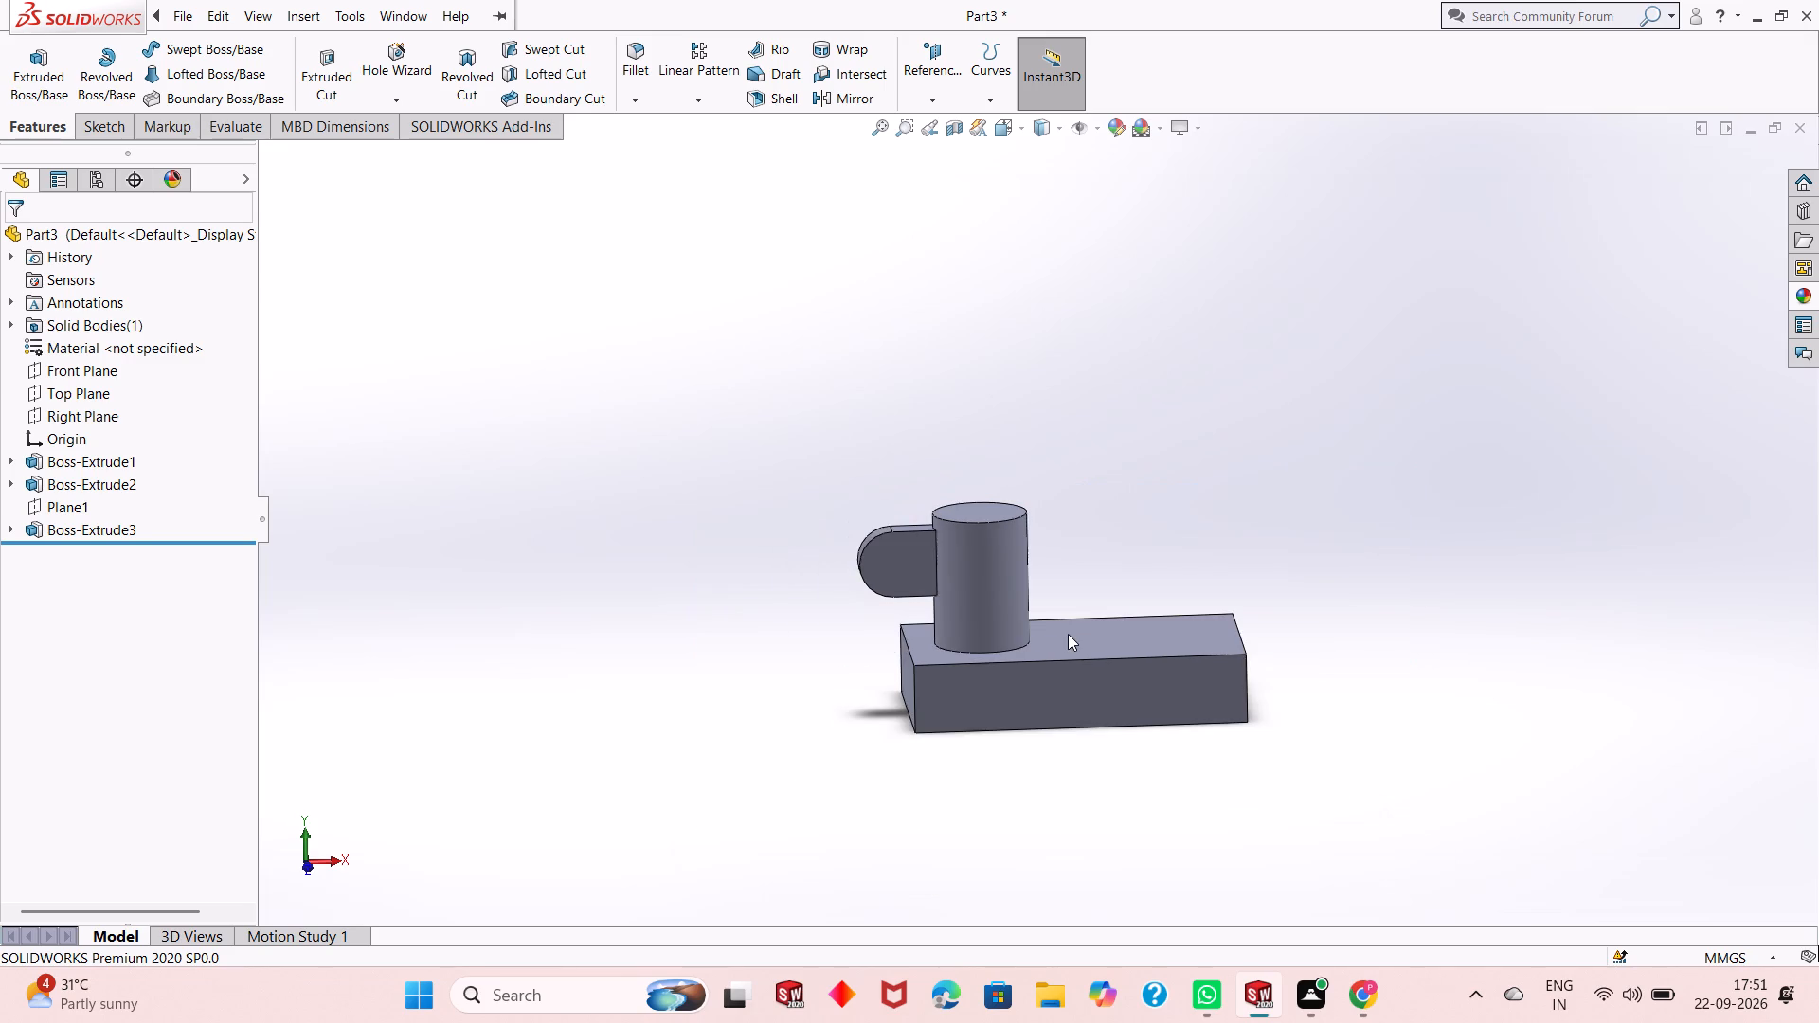
pyautogui.scroll(-2, 1072, 634)
pyautogui.scroll(2, 1063, 630)
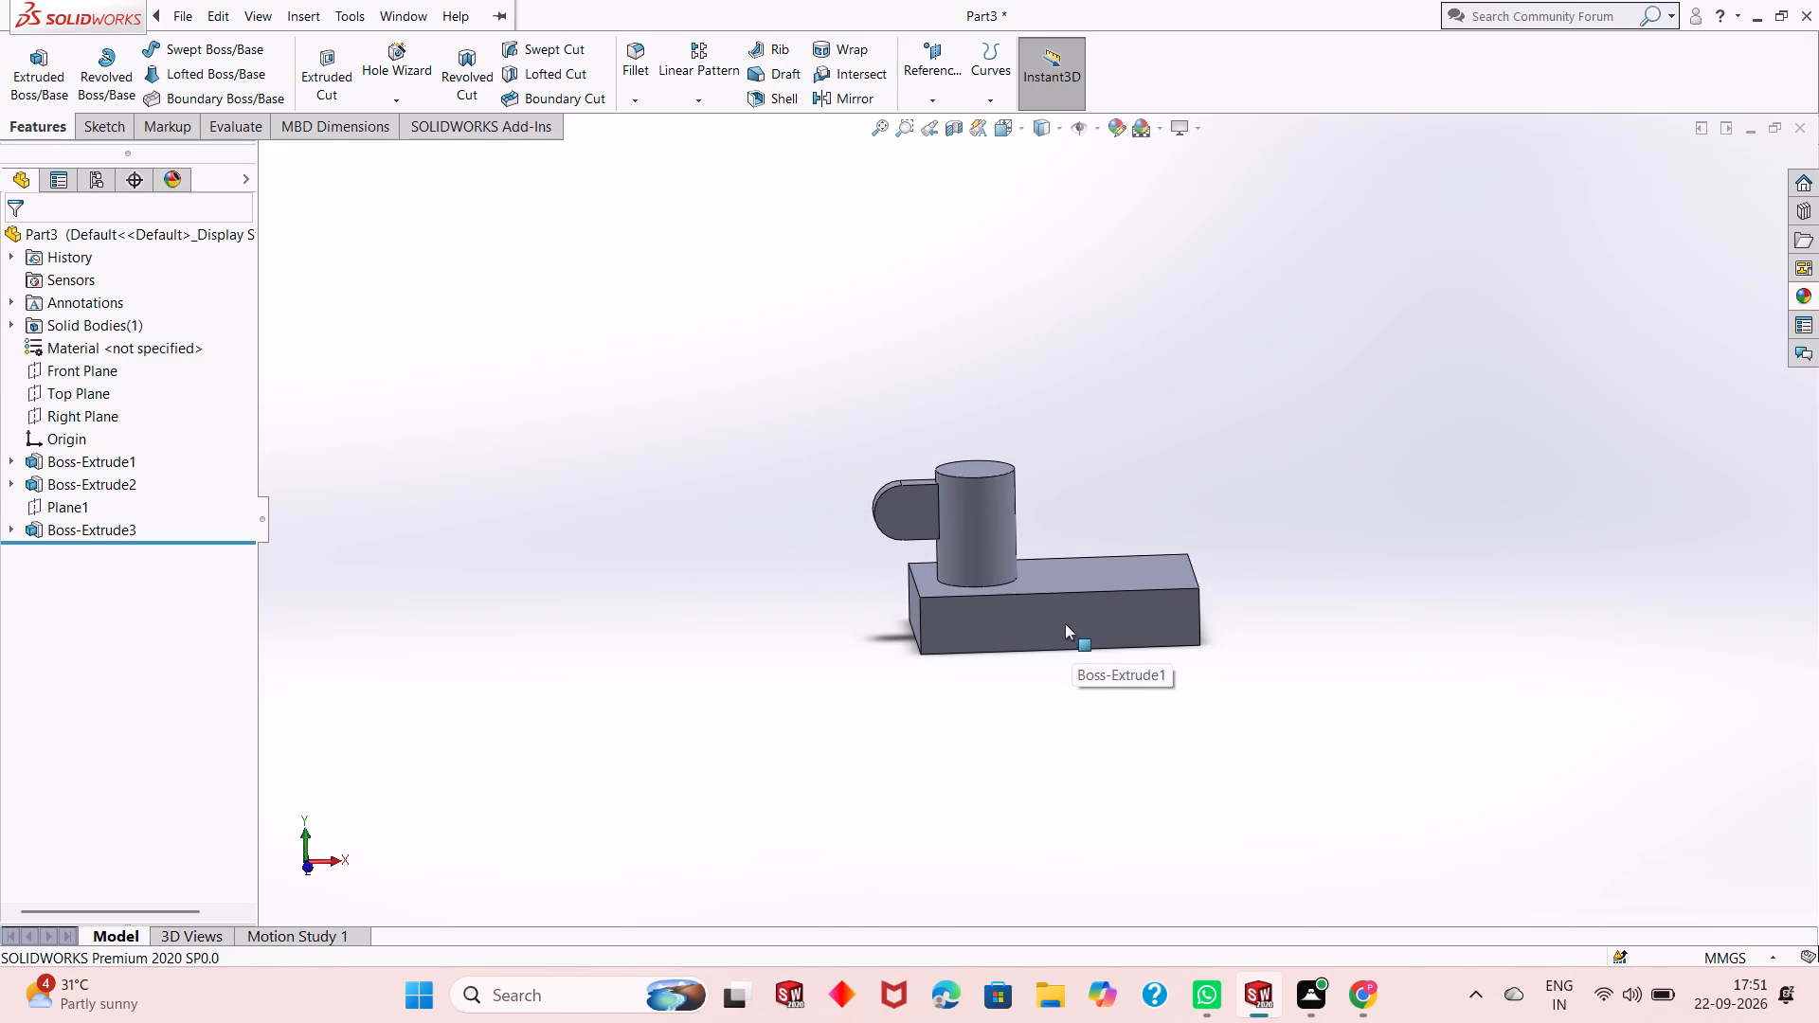
pyautogui.scroll(-2, 1057, 525)
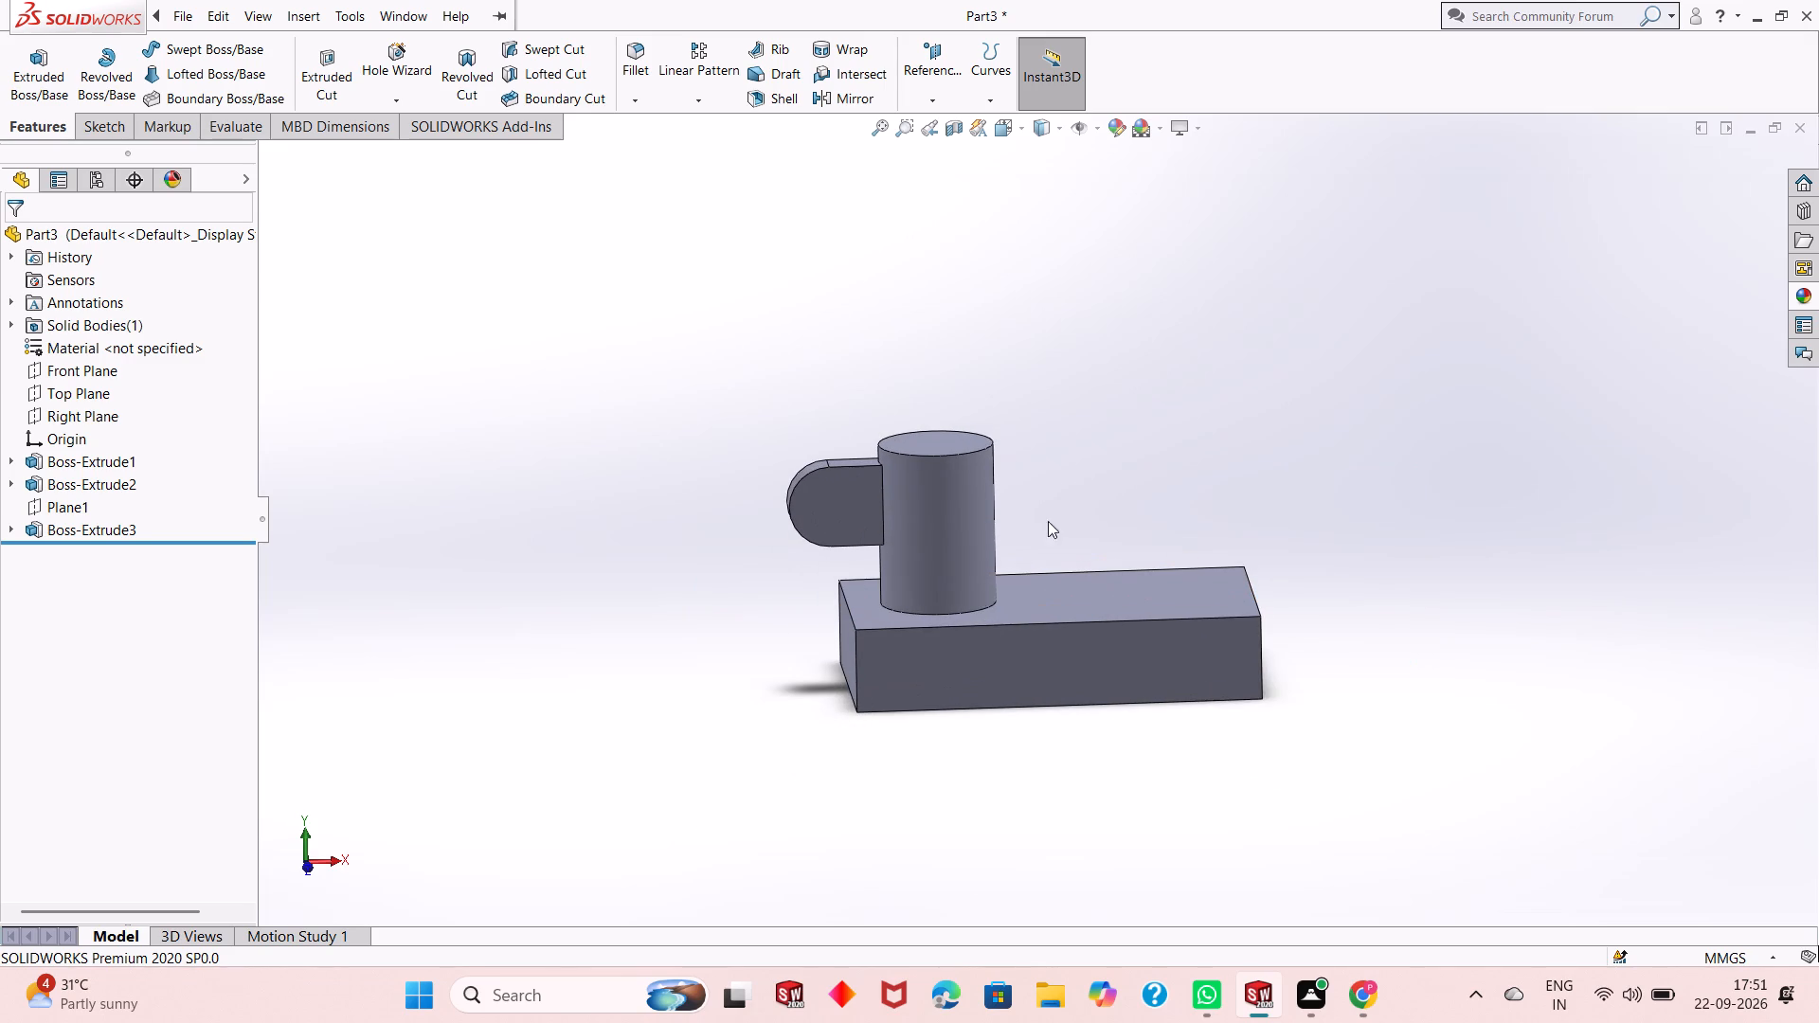
pyautogui.scroll(-2, 1024, 520)
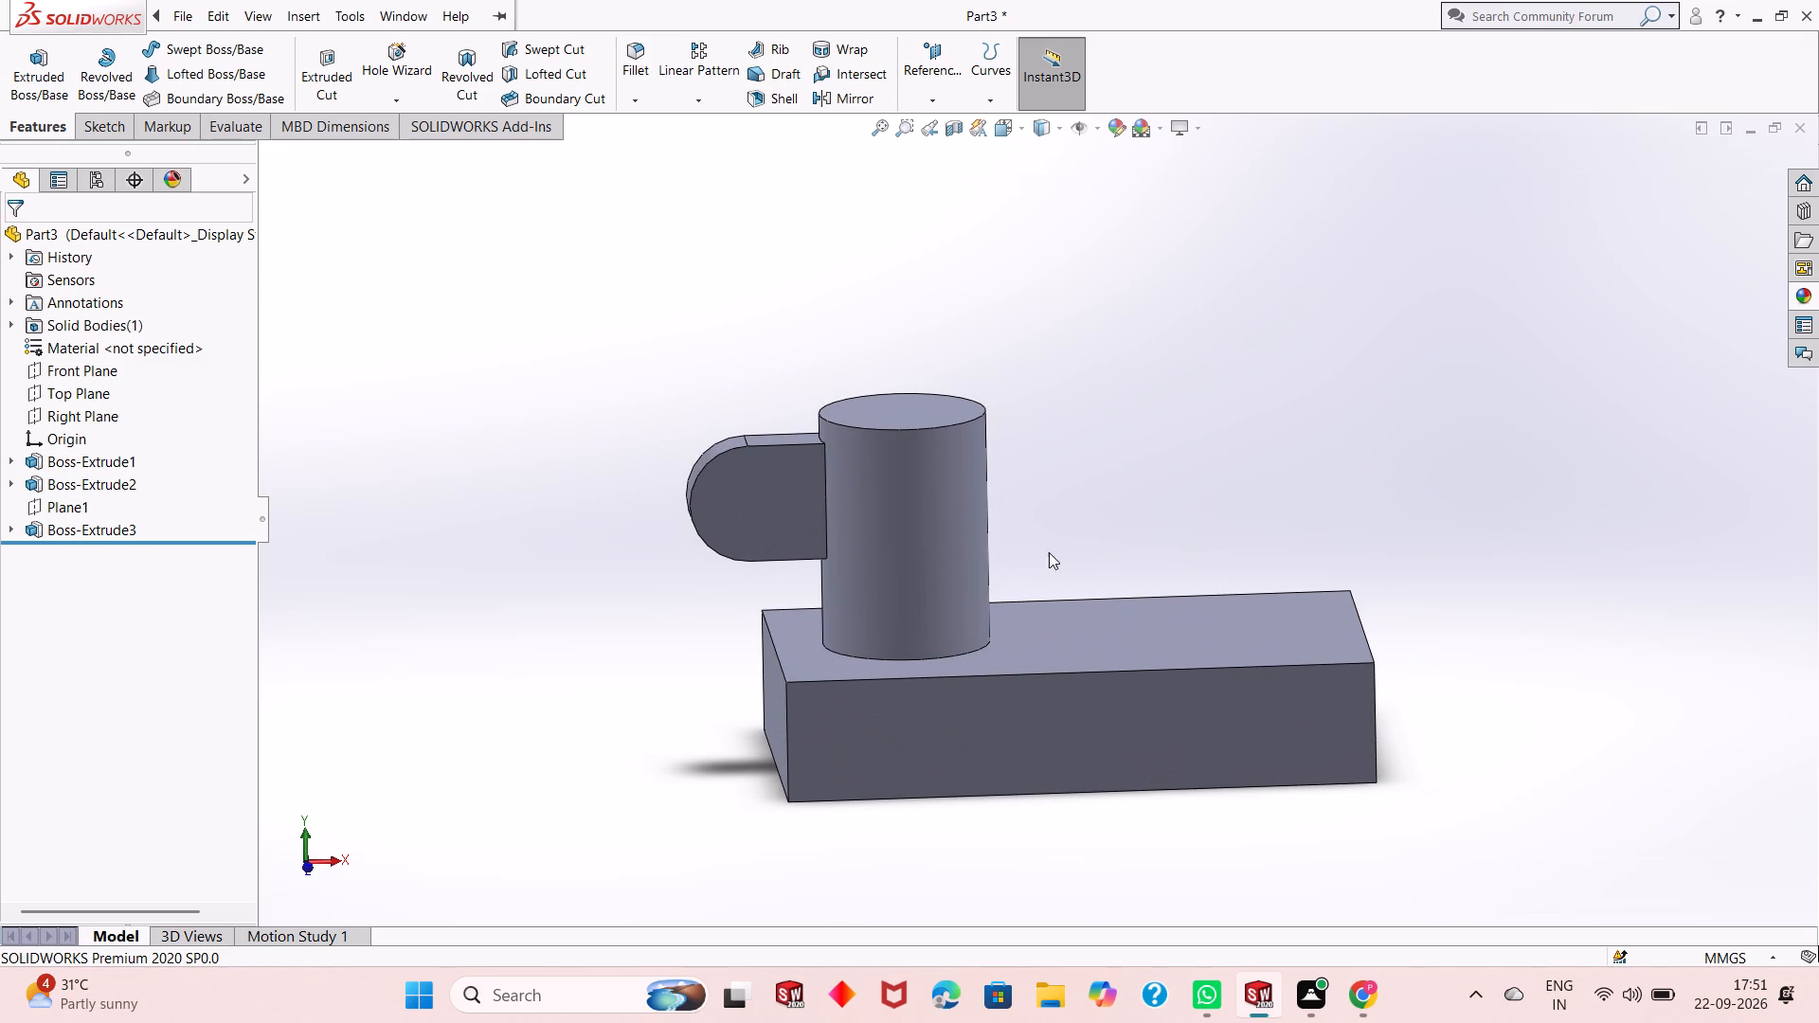
pyautogui.moveTo(1063, 561); pyautogui.dragTo(1128, 460, button='middle')
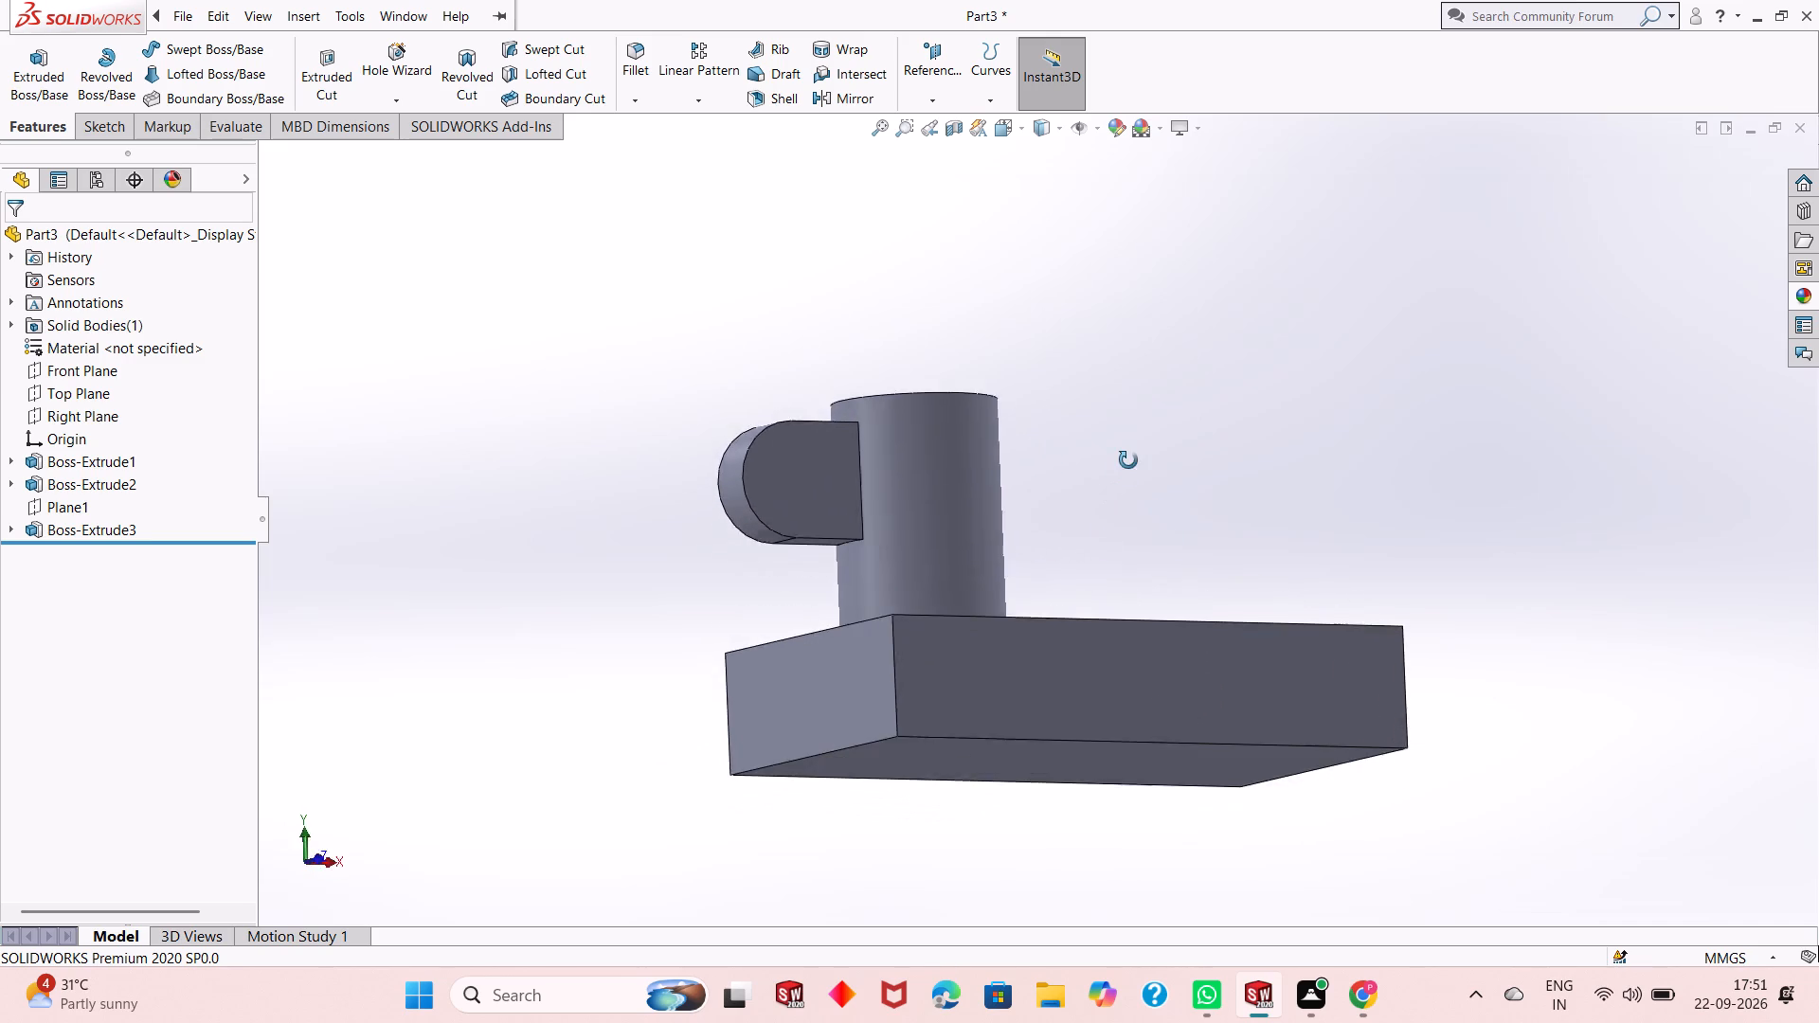
pyautogui.moveTo(1128, 460); pyautogui.dragTo(1133, 643, button='middle')
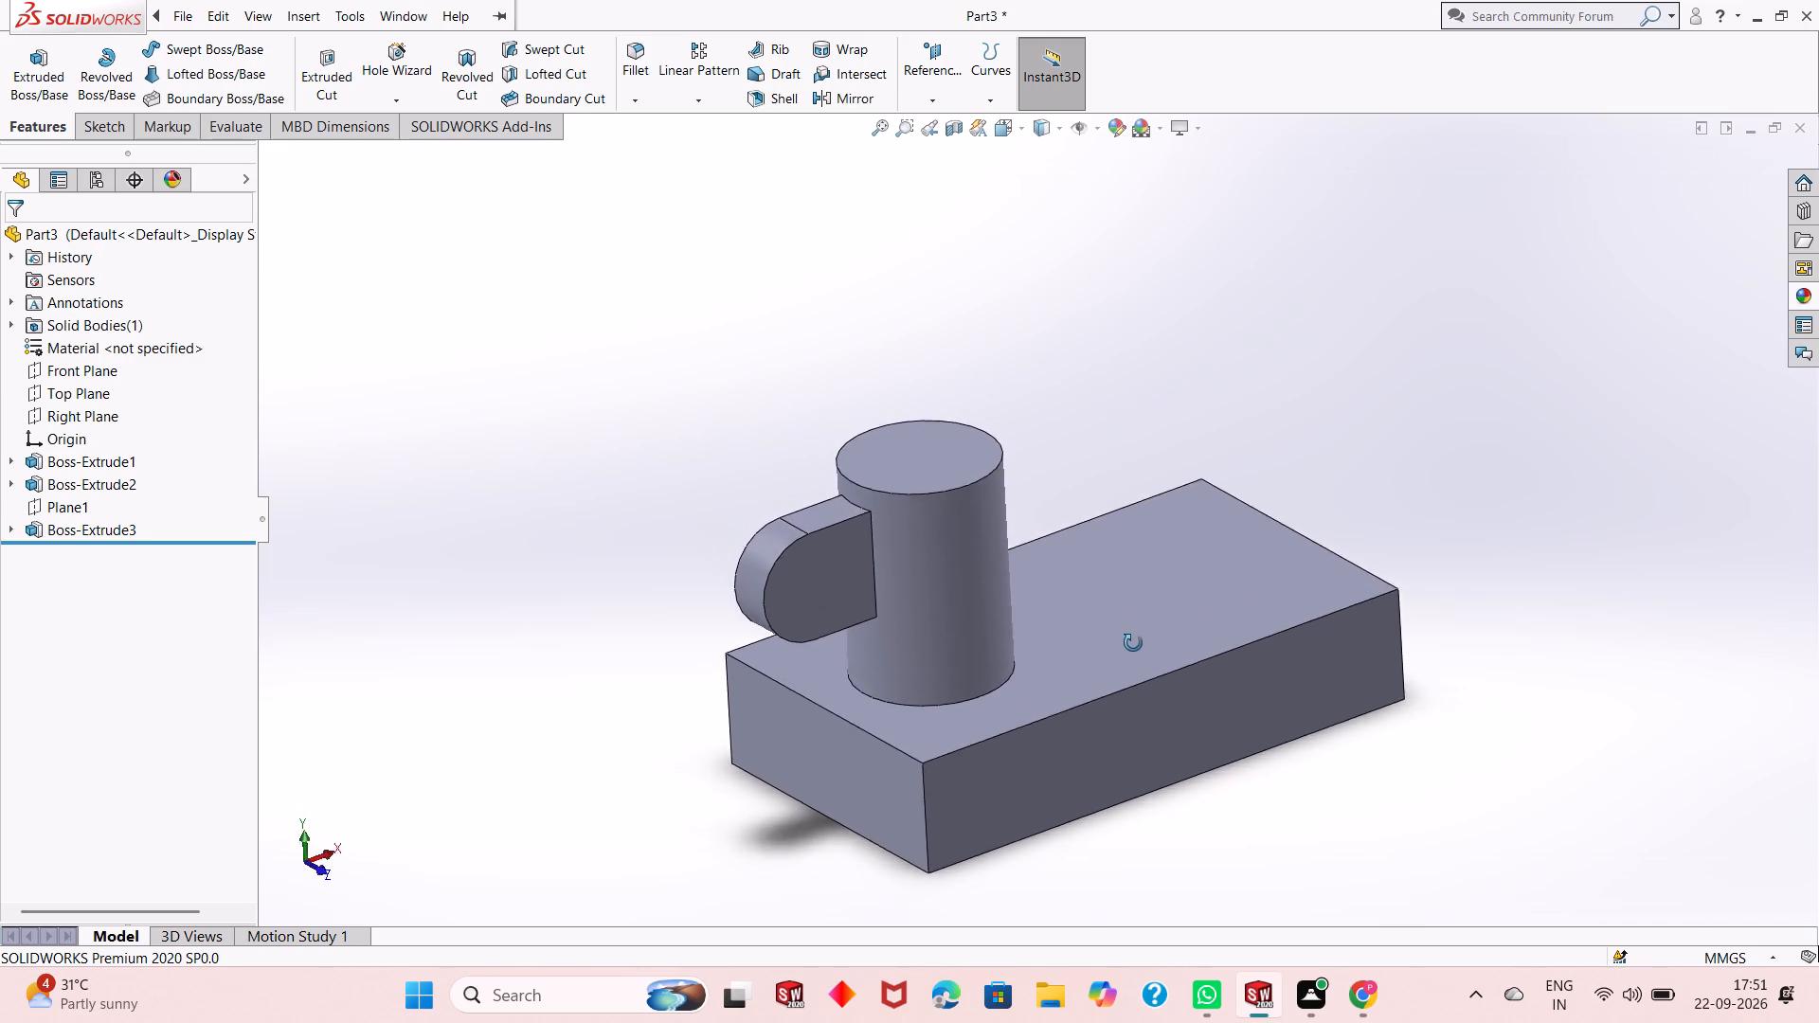
pyautogui.moveTo(1133, 643); pyautogui.dragTo(1101, 455, button='middle')
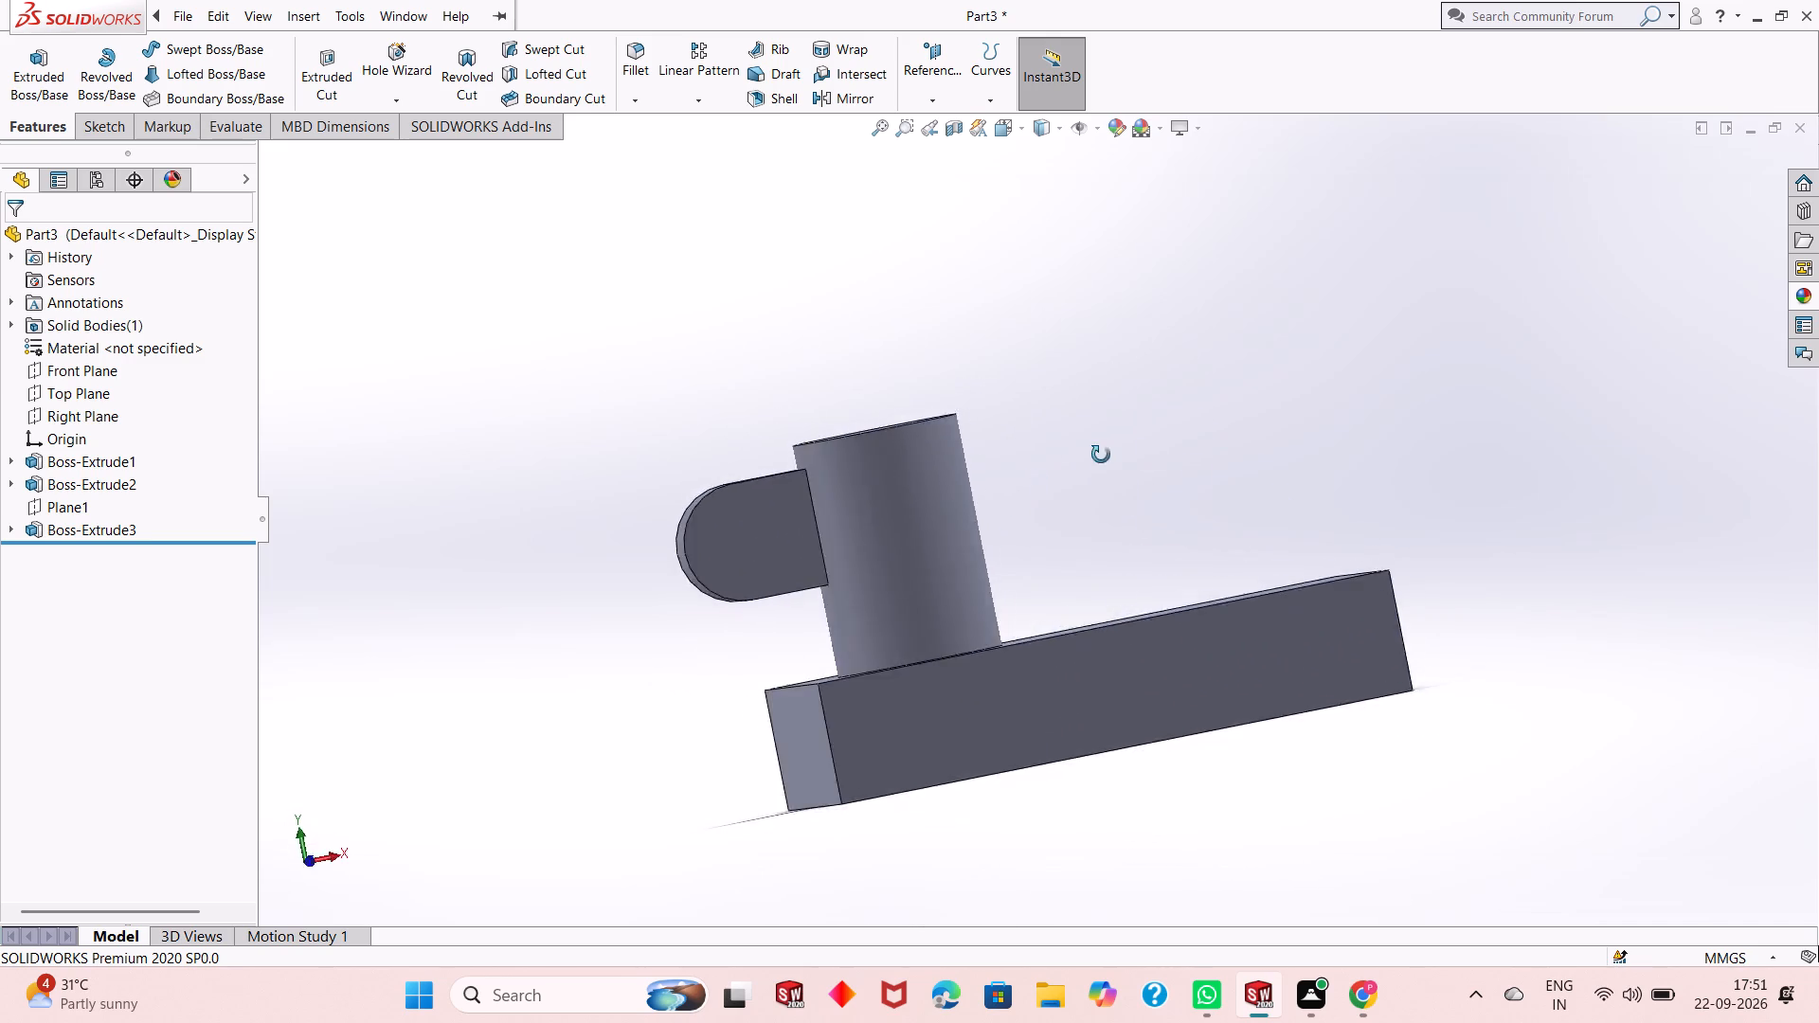
pyautogui.moveTo(1101, 455); pyautogui.dragTo(1131, 530, button='middle')
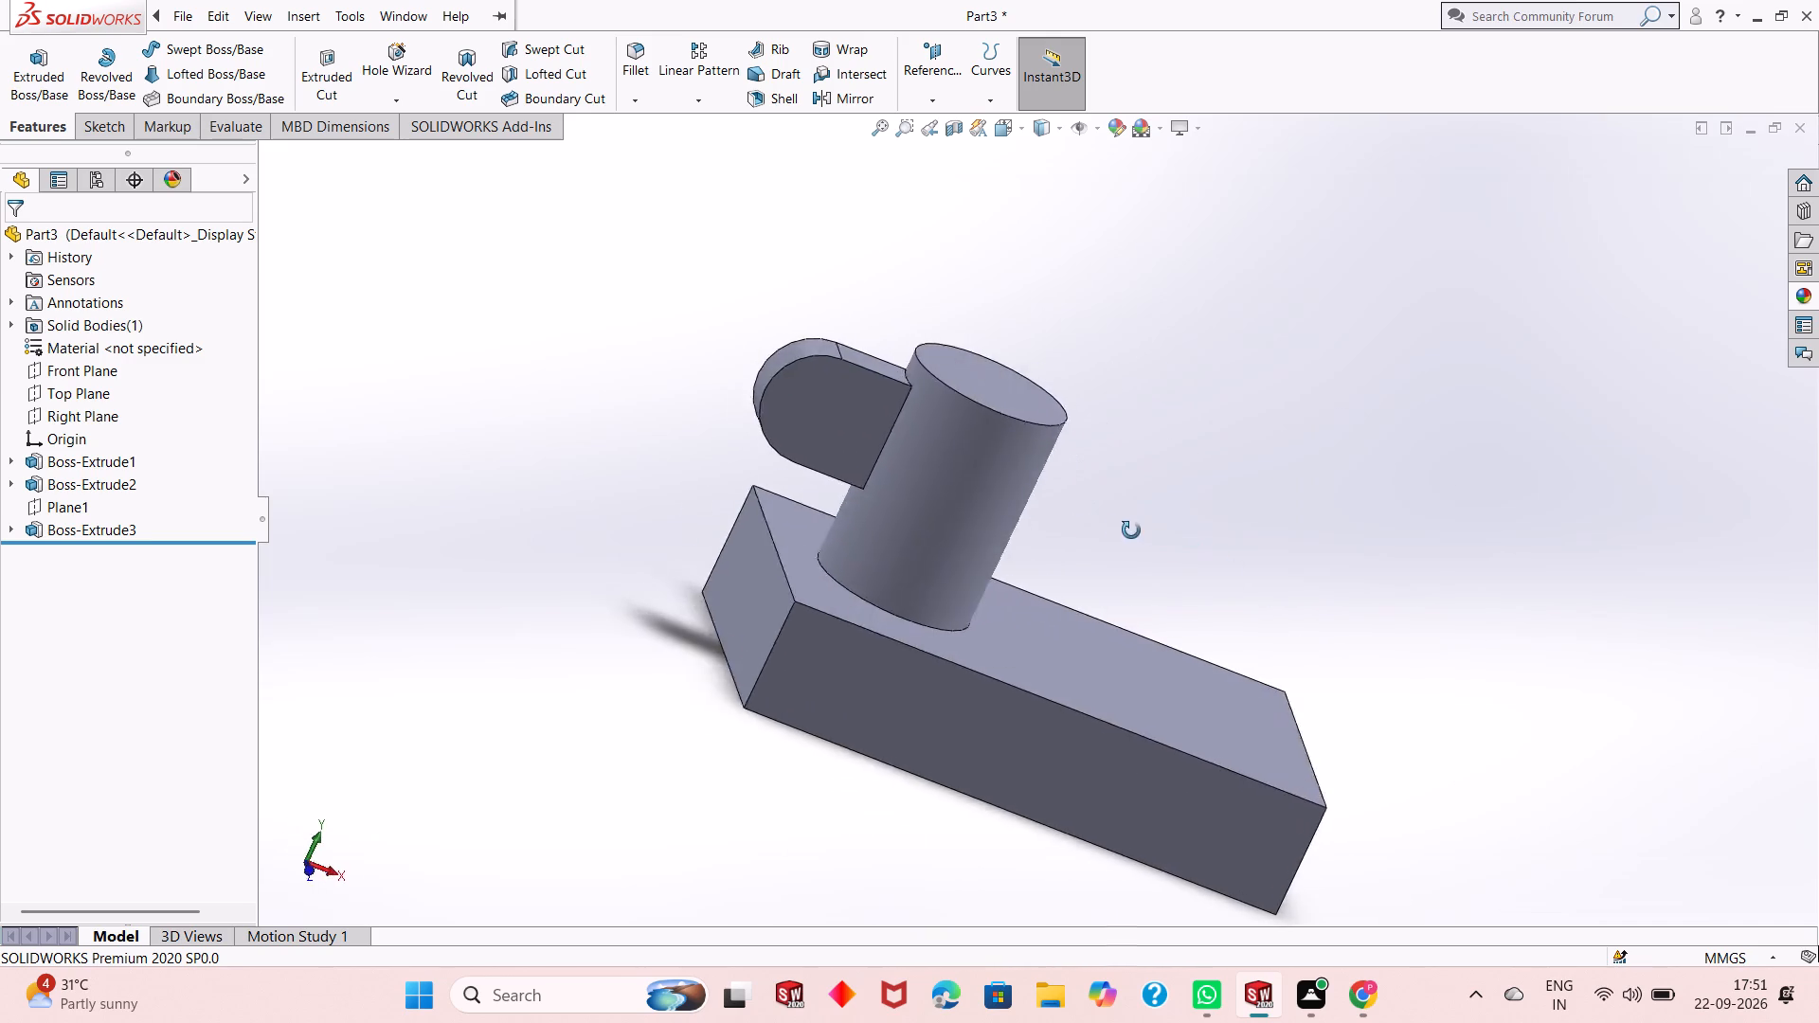
pyautogui.moveTo(1131, 530); pyautogui.dragTo(1039, 515, button='middle')
pyautogui.moveTo(1257, 650); pyautogui.dragTo(1345, 462, button='middle')
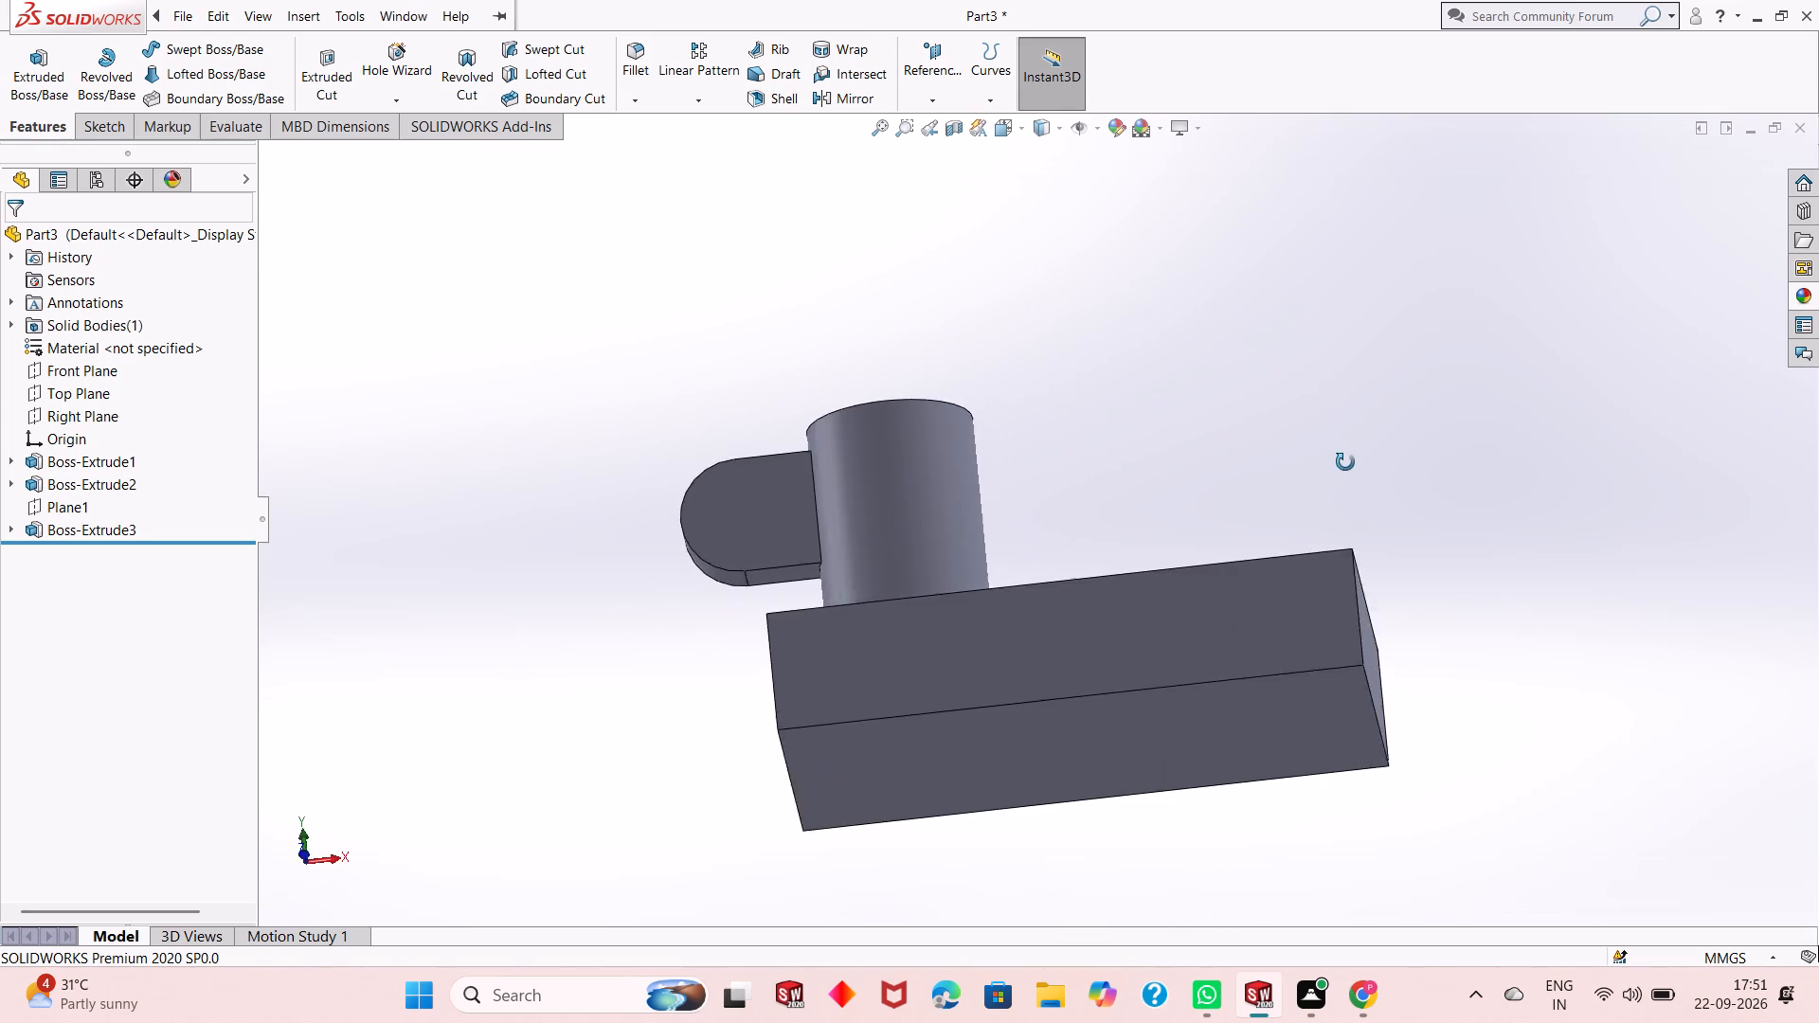
pyautogui.moveTo(1345, 462); pyautogui.dragTo(1394, 601, button='middle')
pyautogui.scroll(-2, 998, 492)
pyautogui.scroll(2, 1017, 562)
pyautogui.moveTo(1072, 542); pyautogui.dragTo(1147, 519, button='middle')
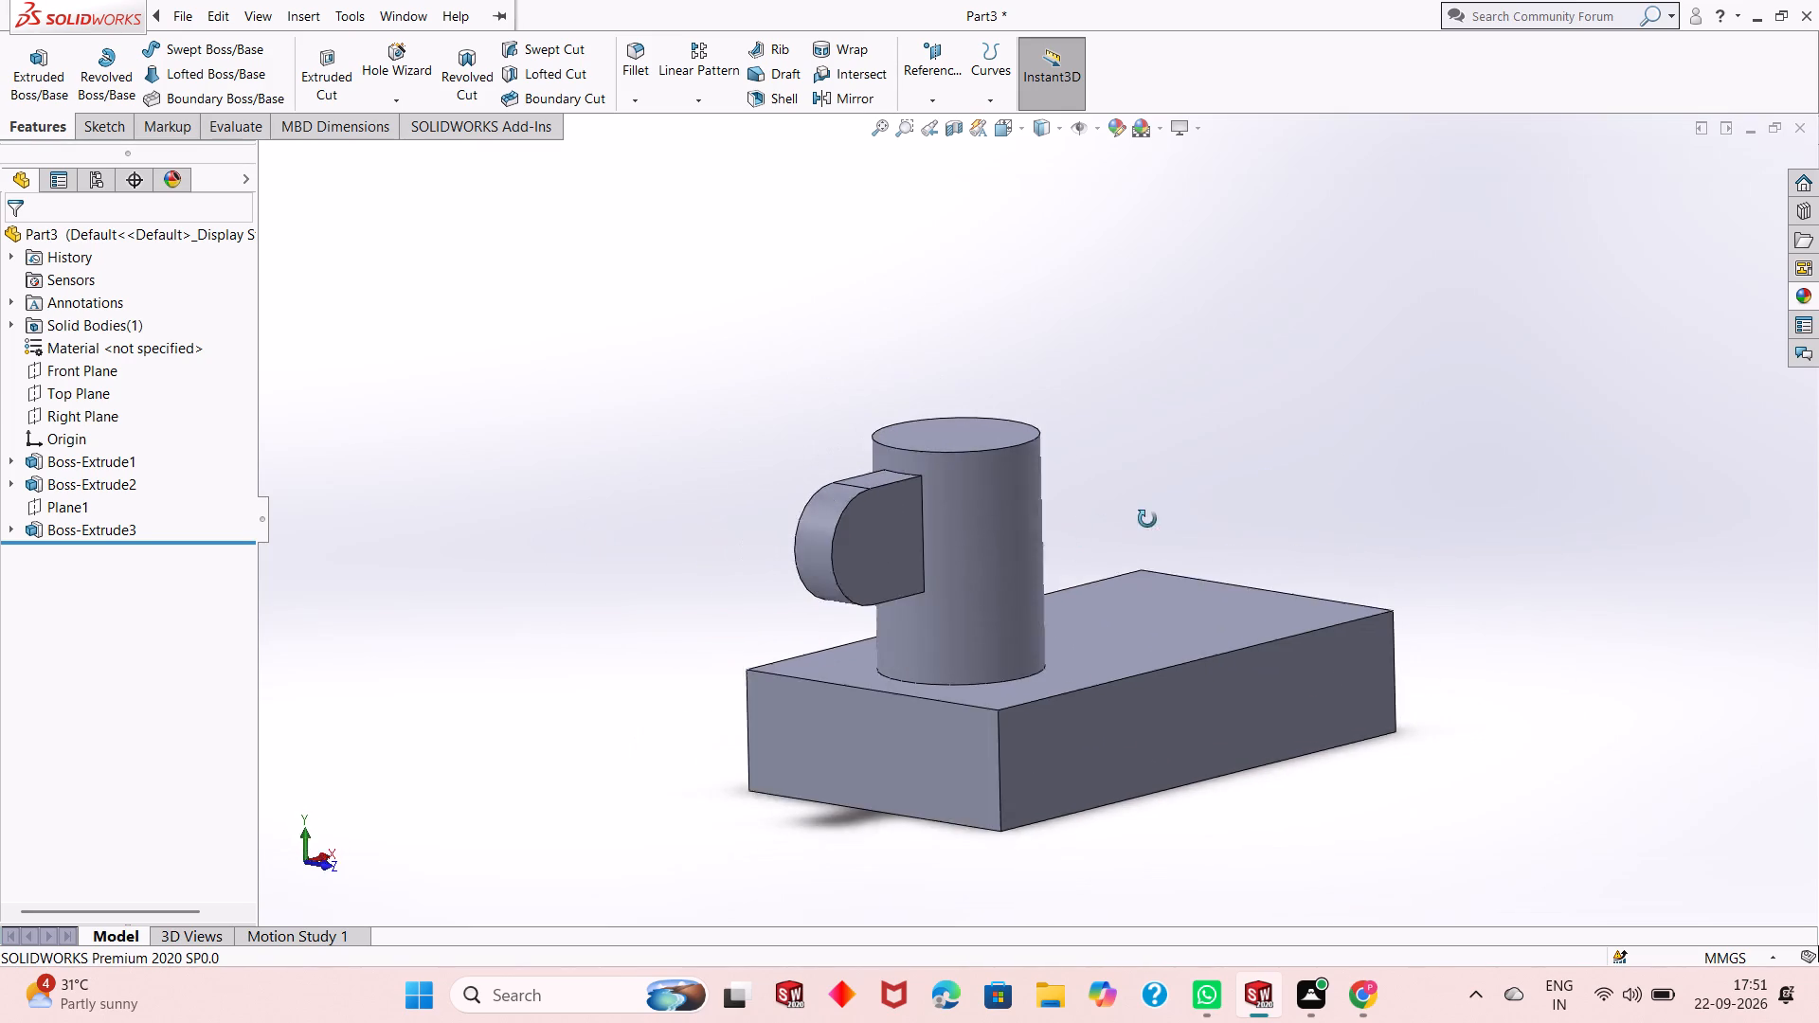
pyautogui.moveTo(1147, 519); pyautogui.dragTo(1201, 534, button='middle')
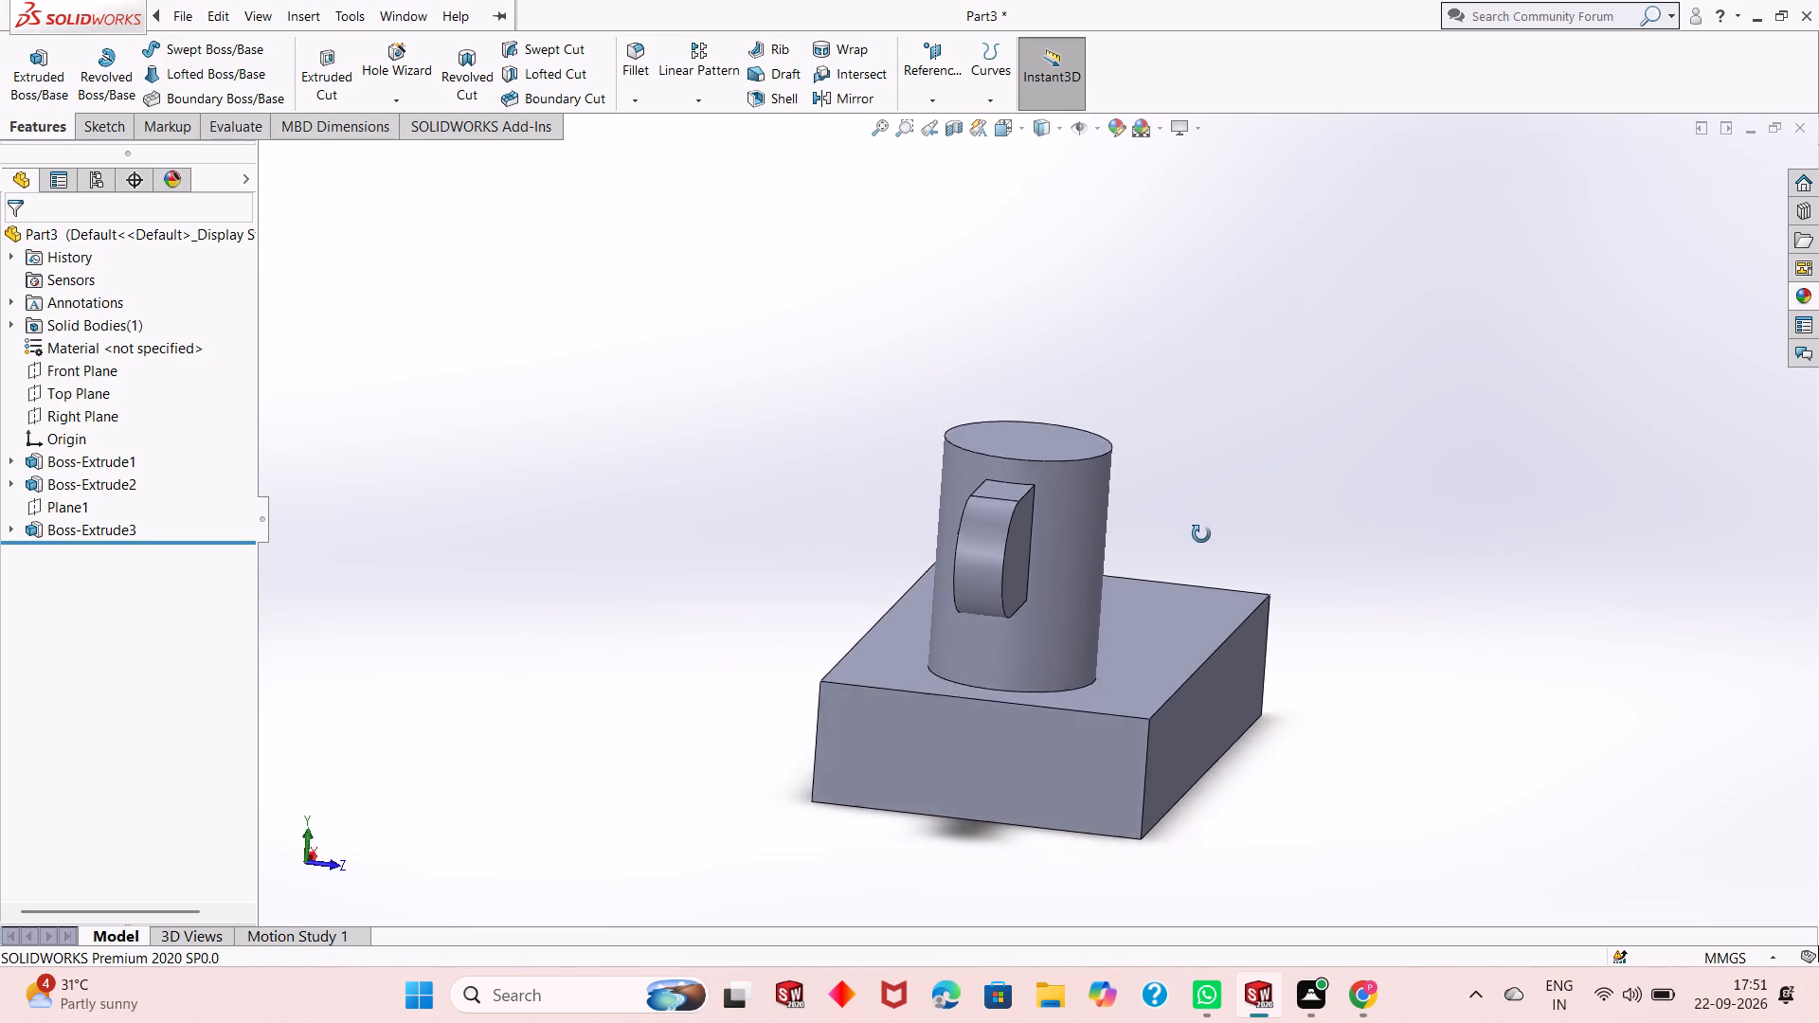
pyautogui.moveTo(1201, 534); pyautogui.dragTo(1157, 651, button='middle')
pyautogui.moveTo(1192, 673); pyautogui.dragTo(1218, 544, button='middle')
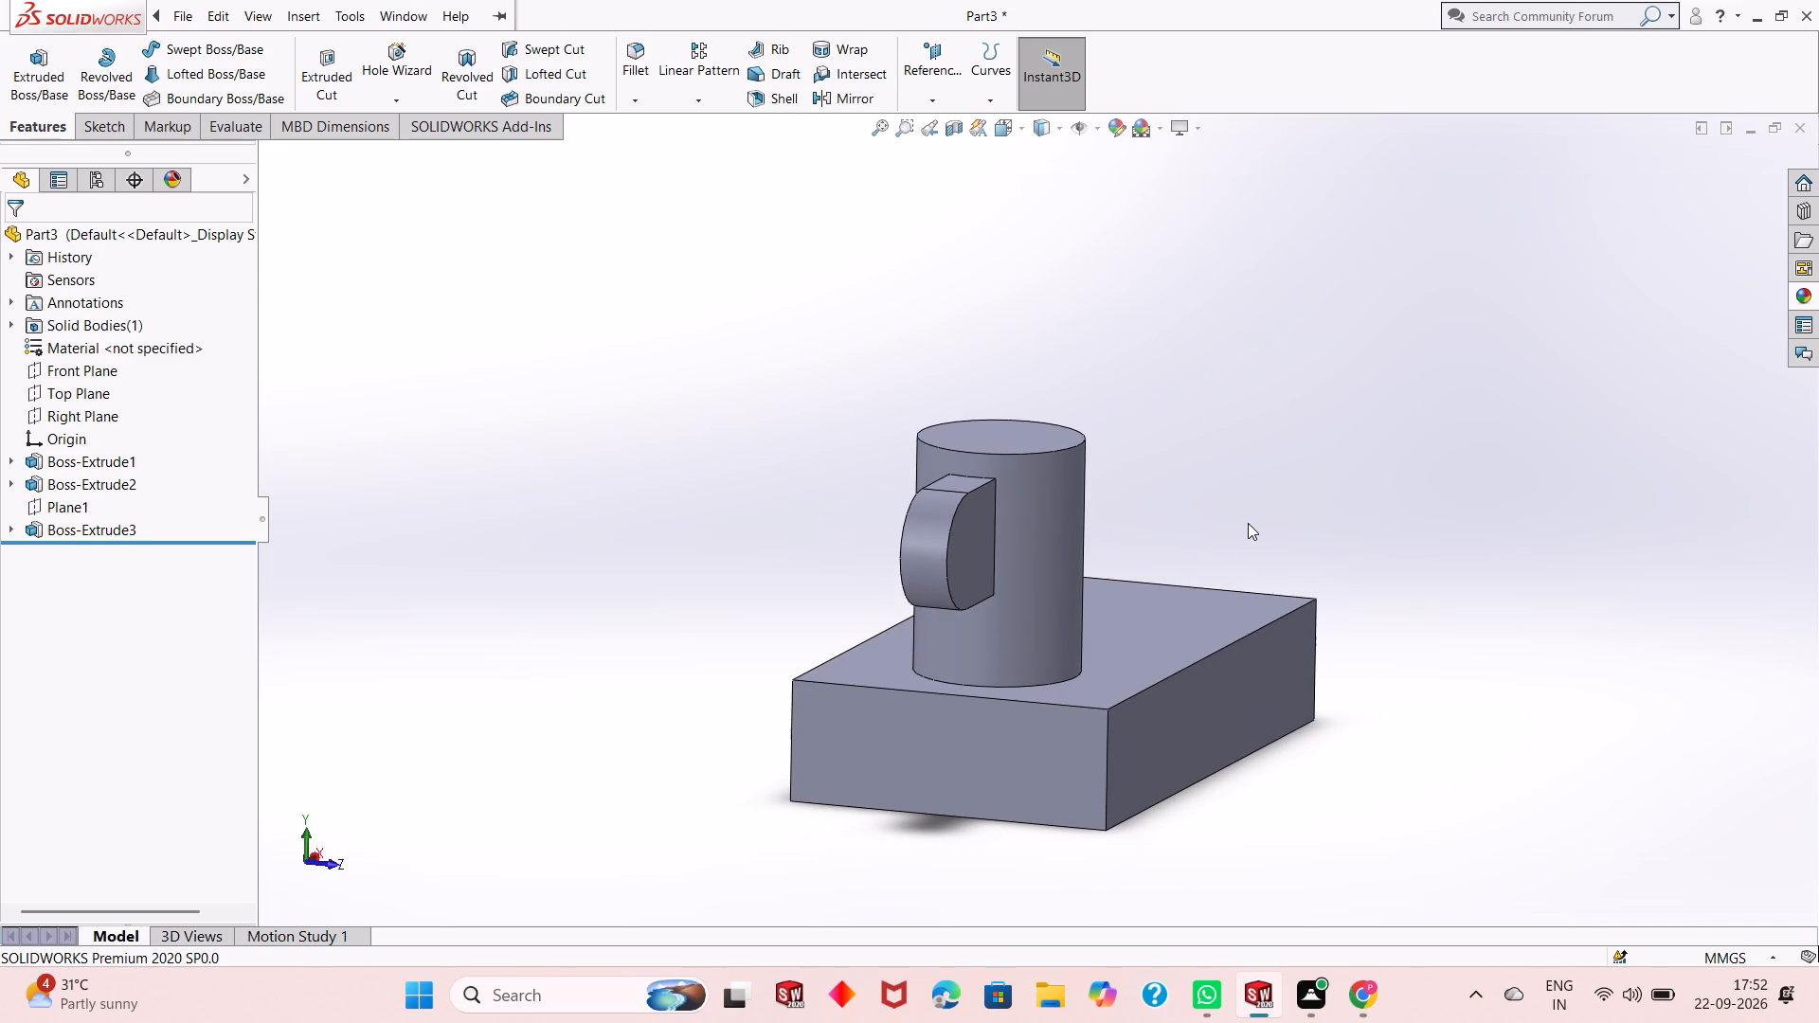
pyautogui.moveTo(1248, 523); pyautogui.dragTo(1180, 599, button='middle')
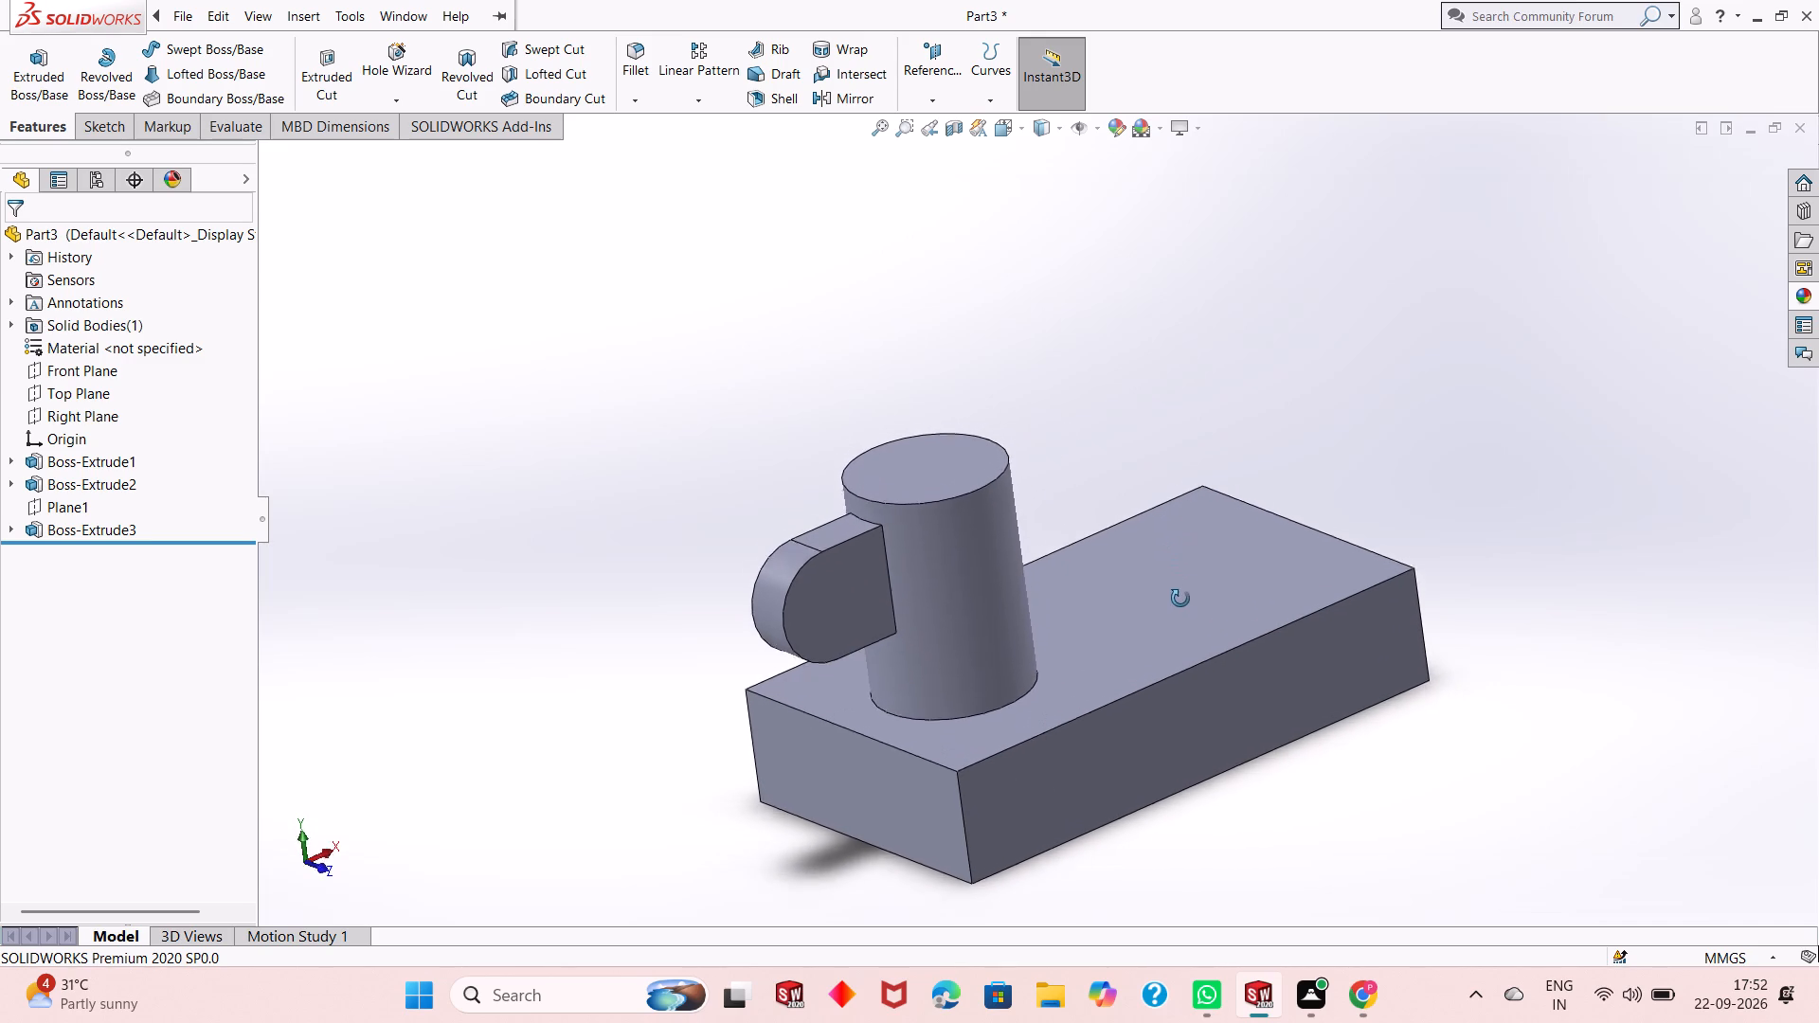
pyautogui.moveTo(1180, 599); pyautogui.dragTo(1183, 611, button='middle')
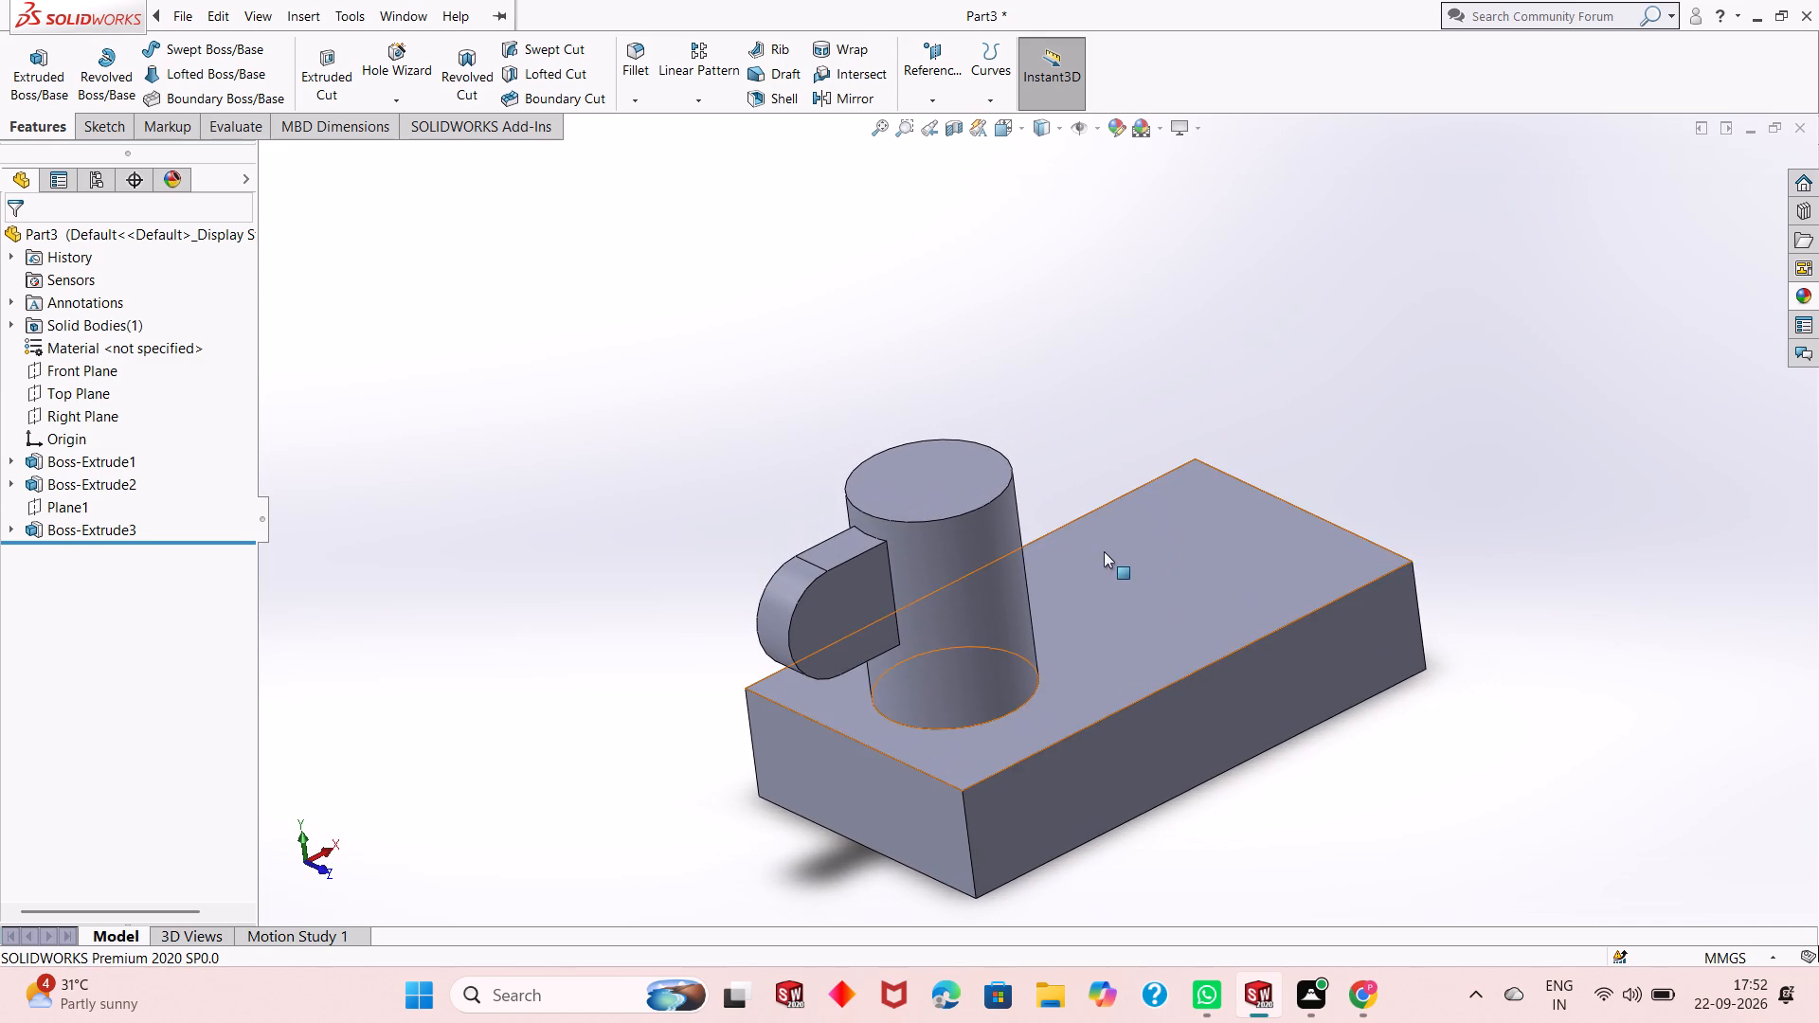
# Sketch a circle about 25 mm in diameter on the cylindrical boss's top face, concentric with the boss.
pyautogui.click(946, 465)
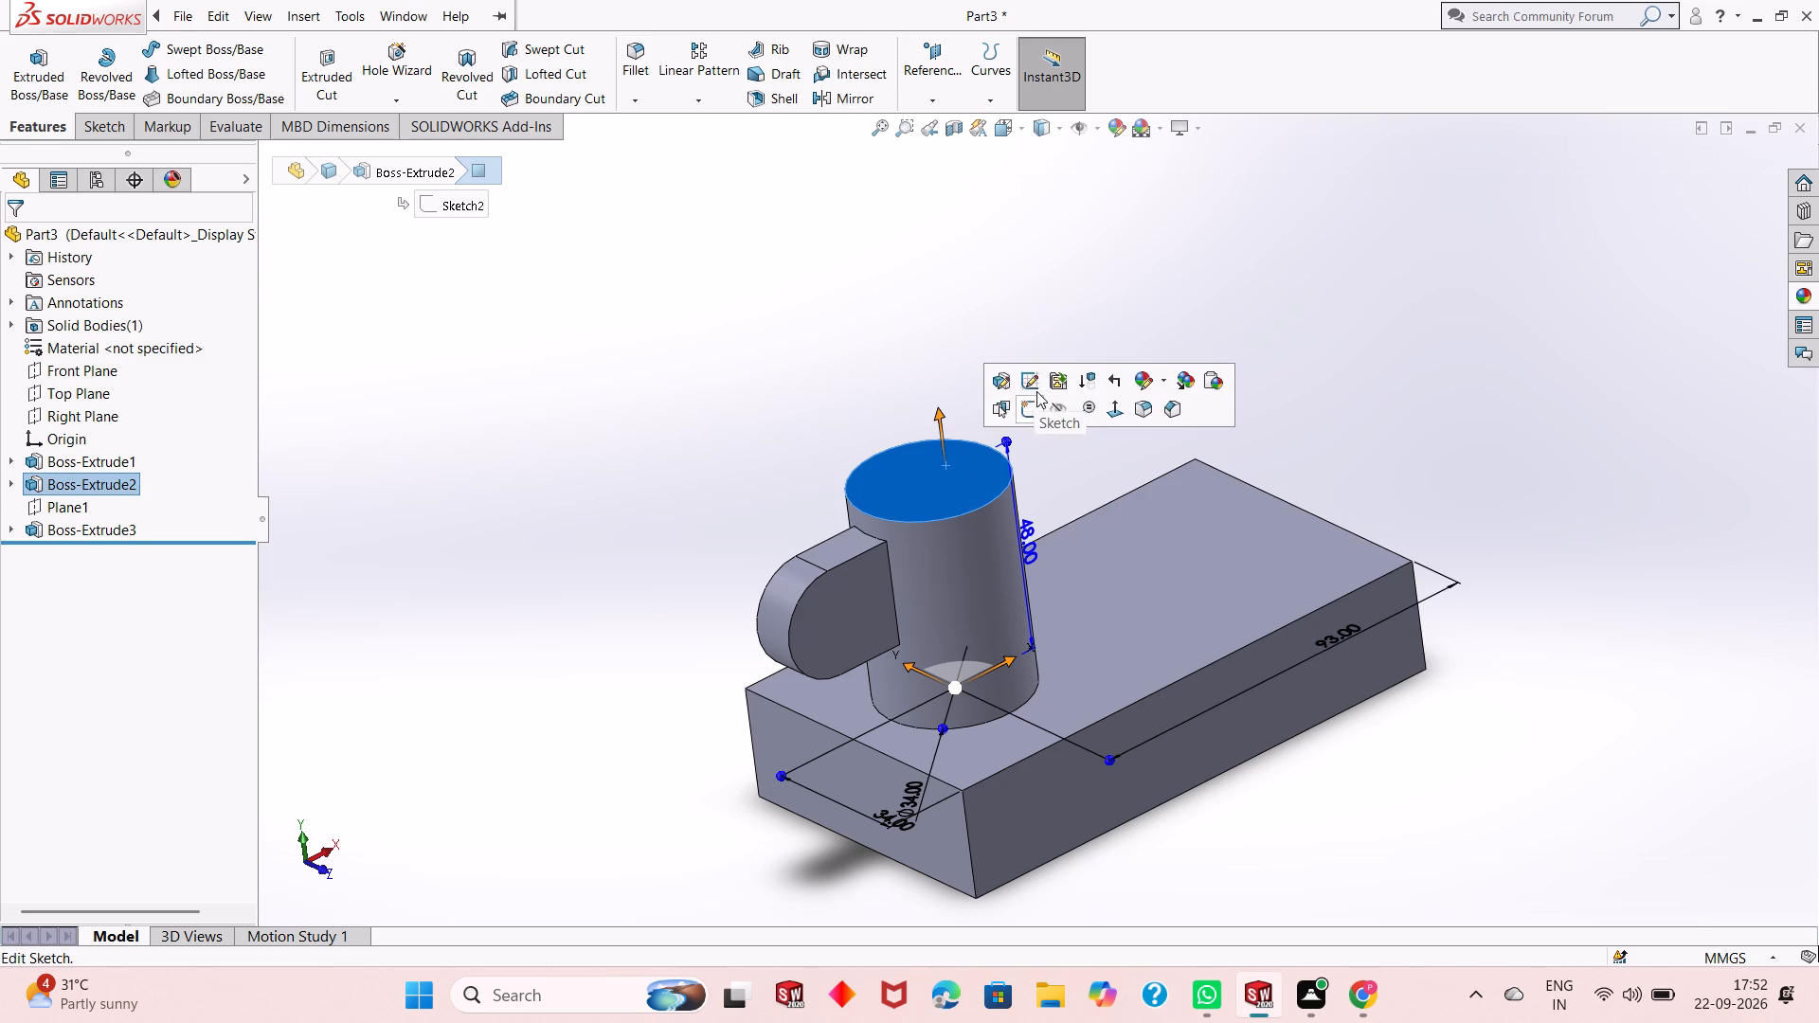
pyautogui.click(1028, 409)
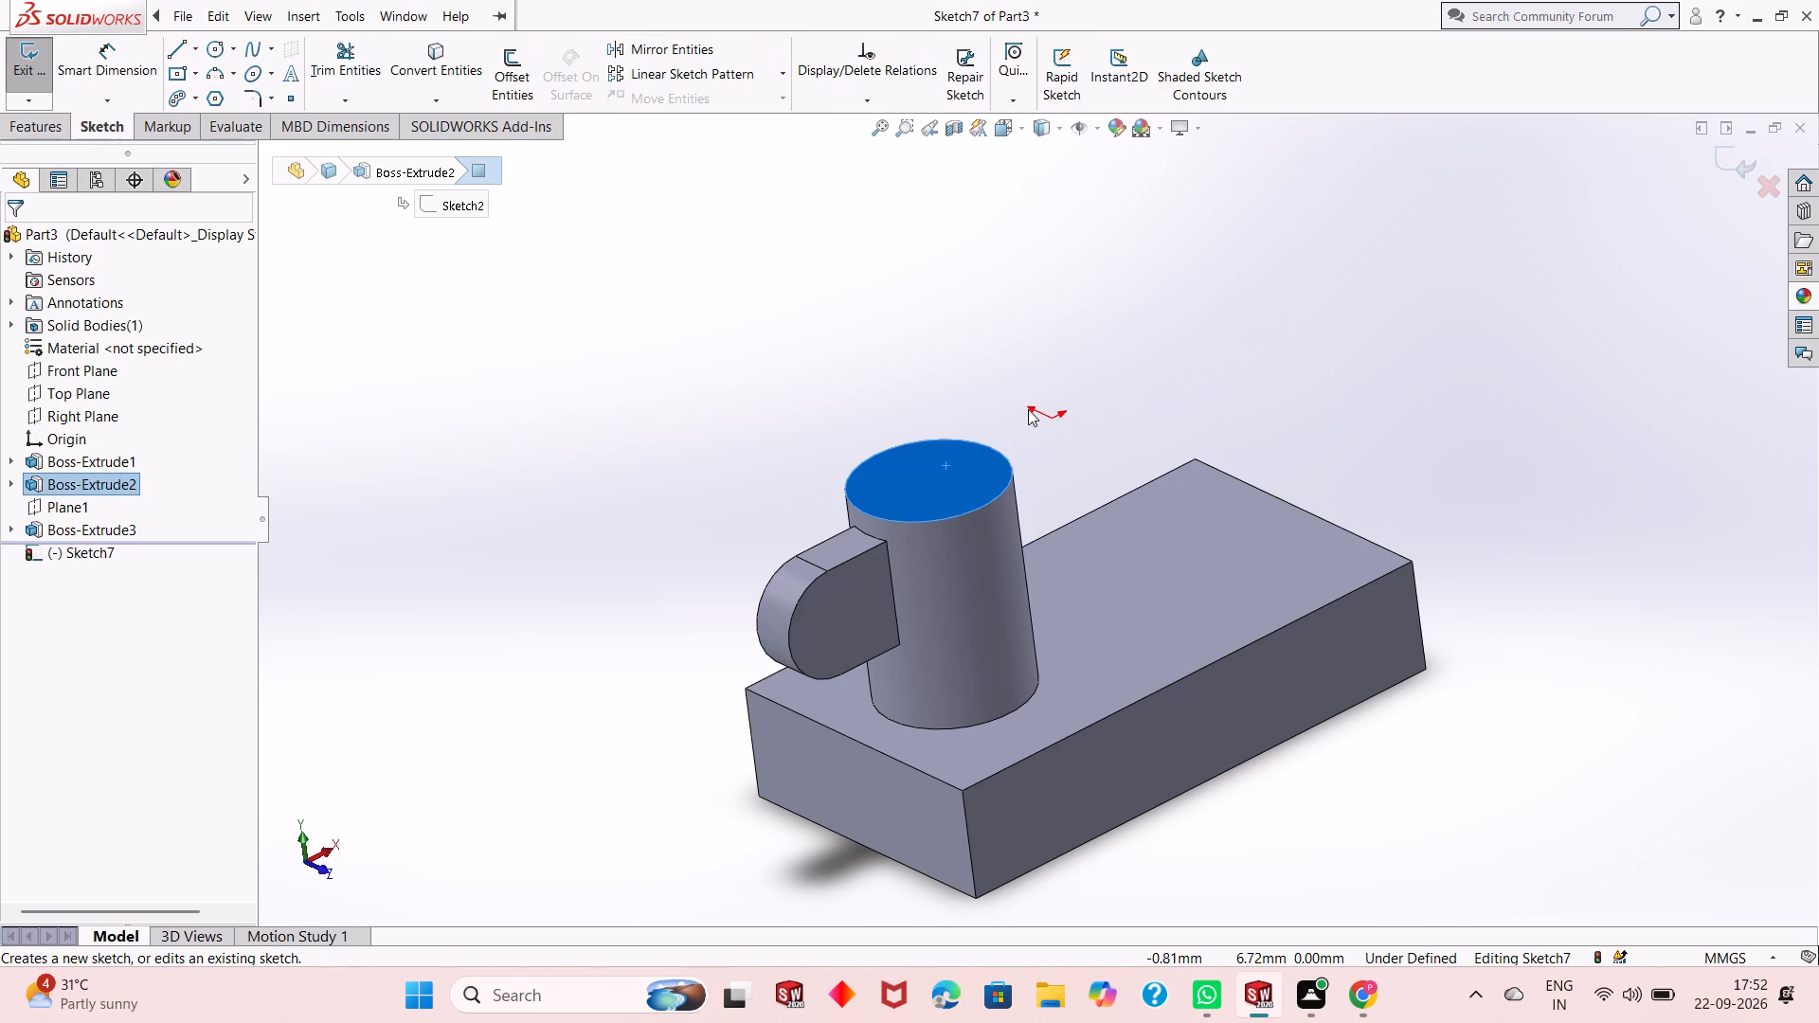
pyautogui.hotkey('ctrl', '8')
pyautogui.press('Escape')
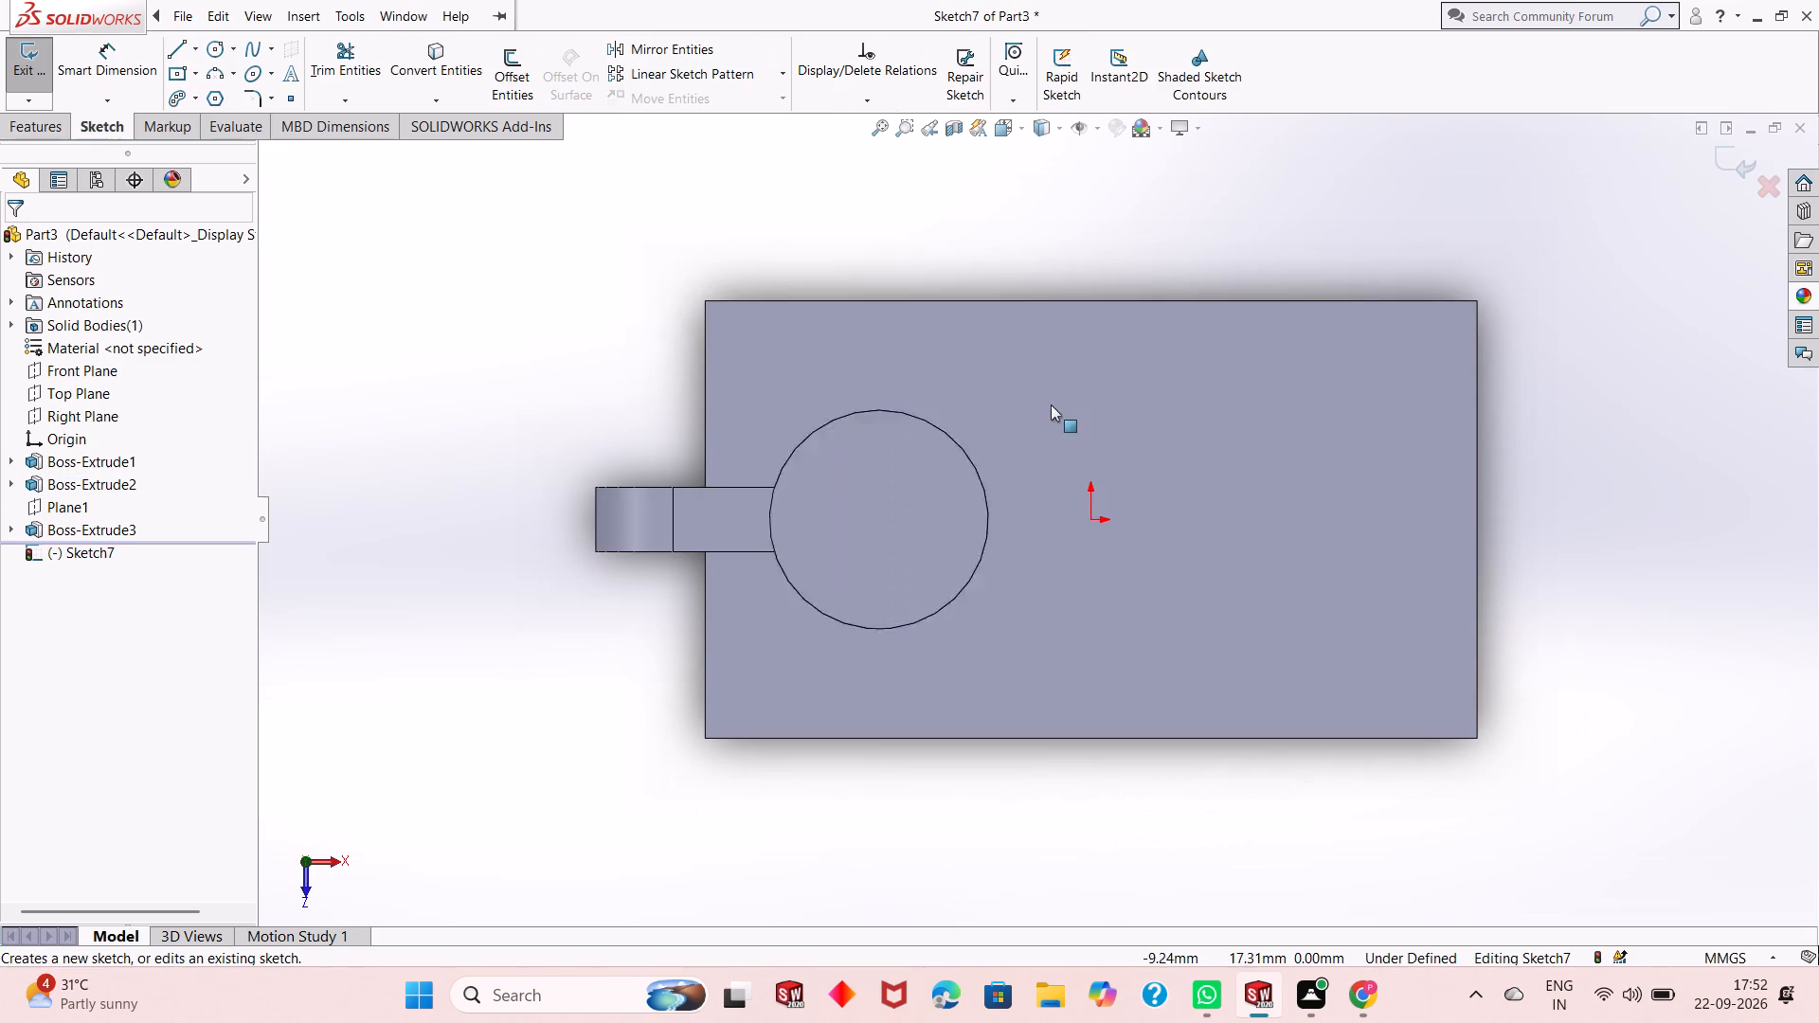
pyautogui.click(214, 54)
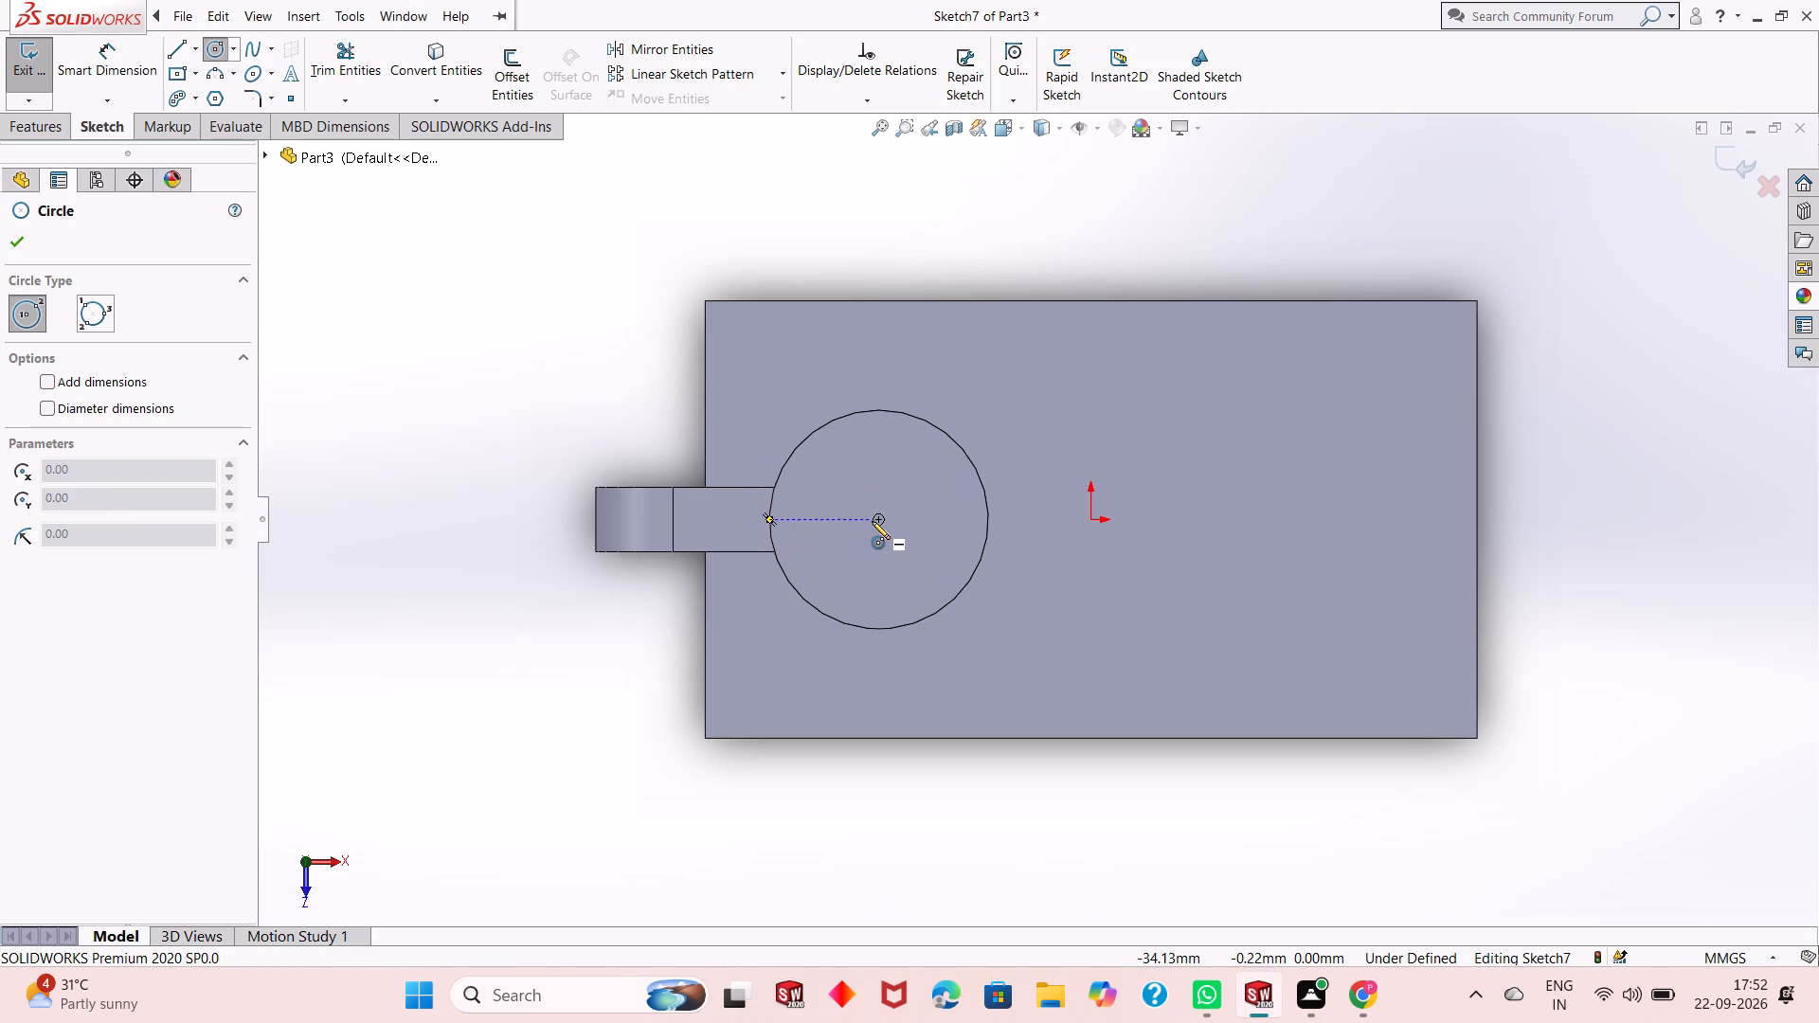
pyautogui.click(881, 518)
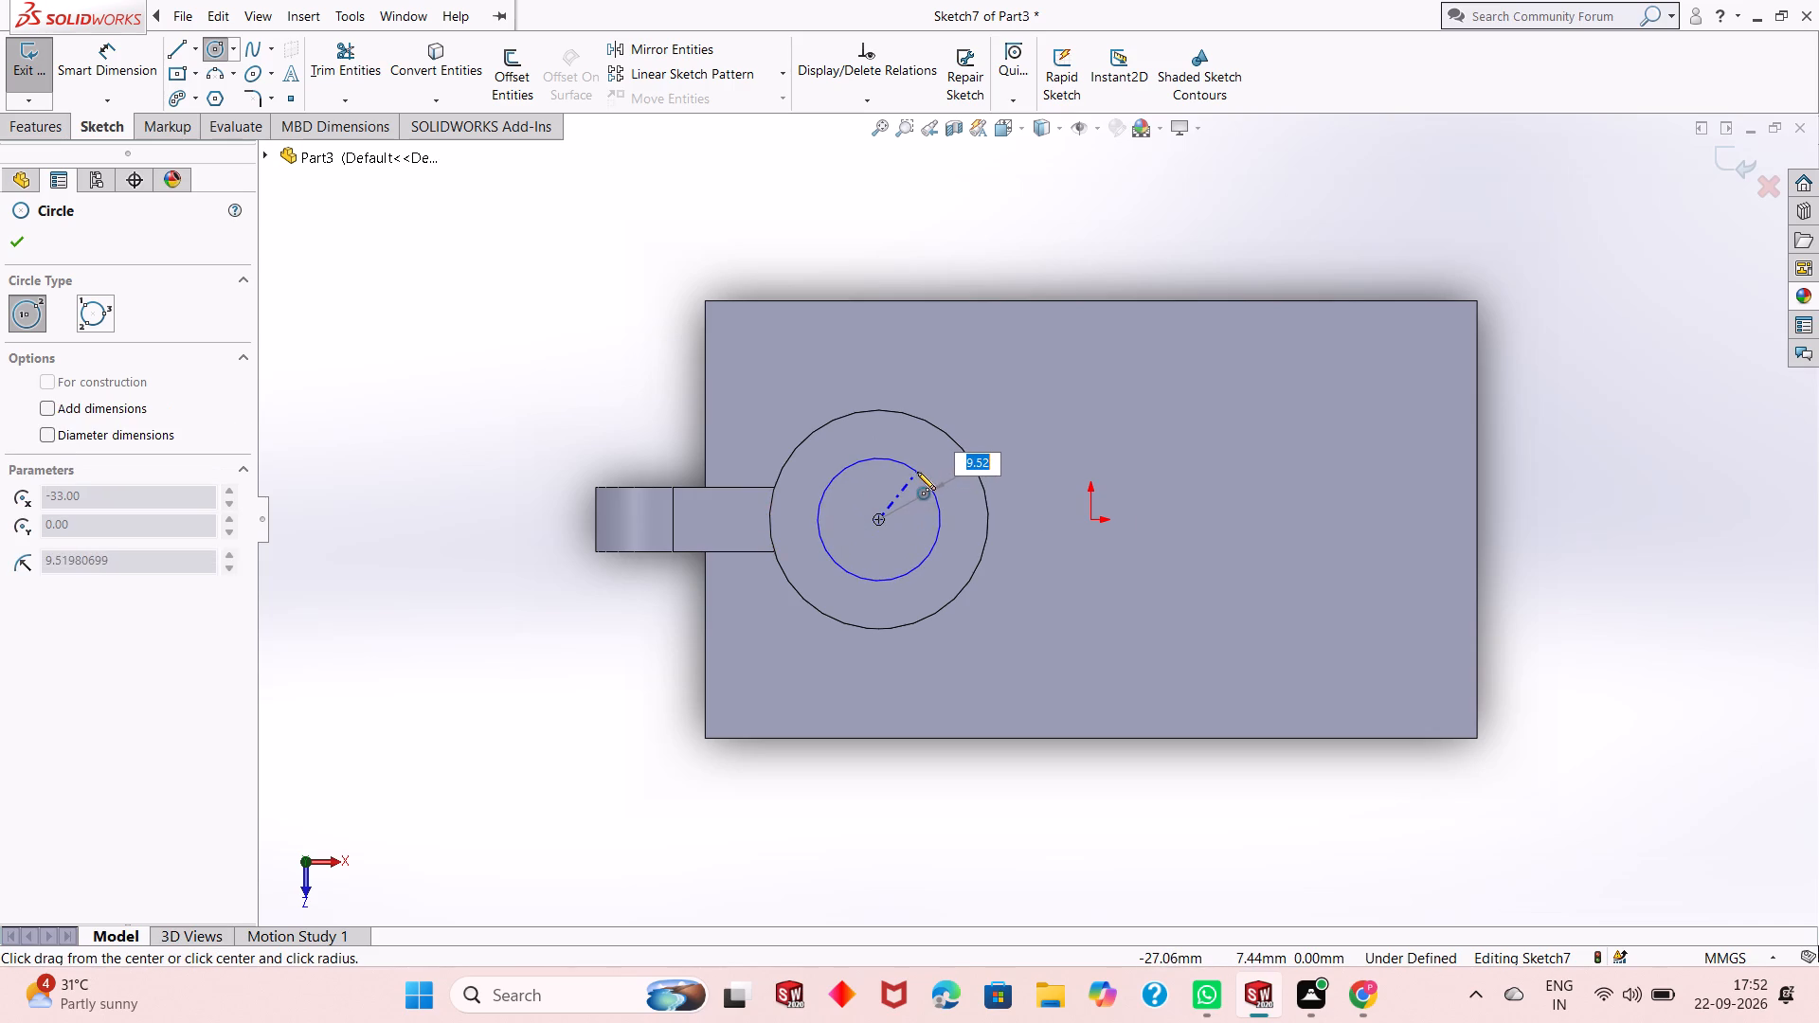
pyautogui.click(926, 454)
pyautogui.rightClick(565, 384)
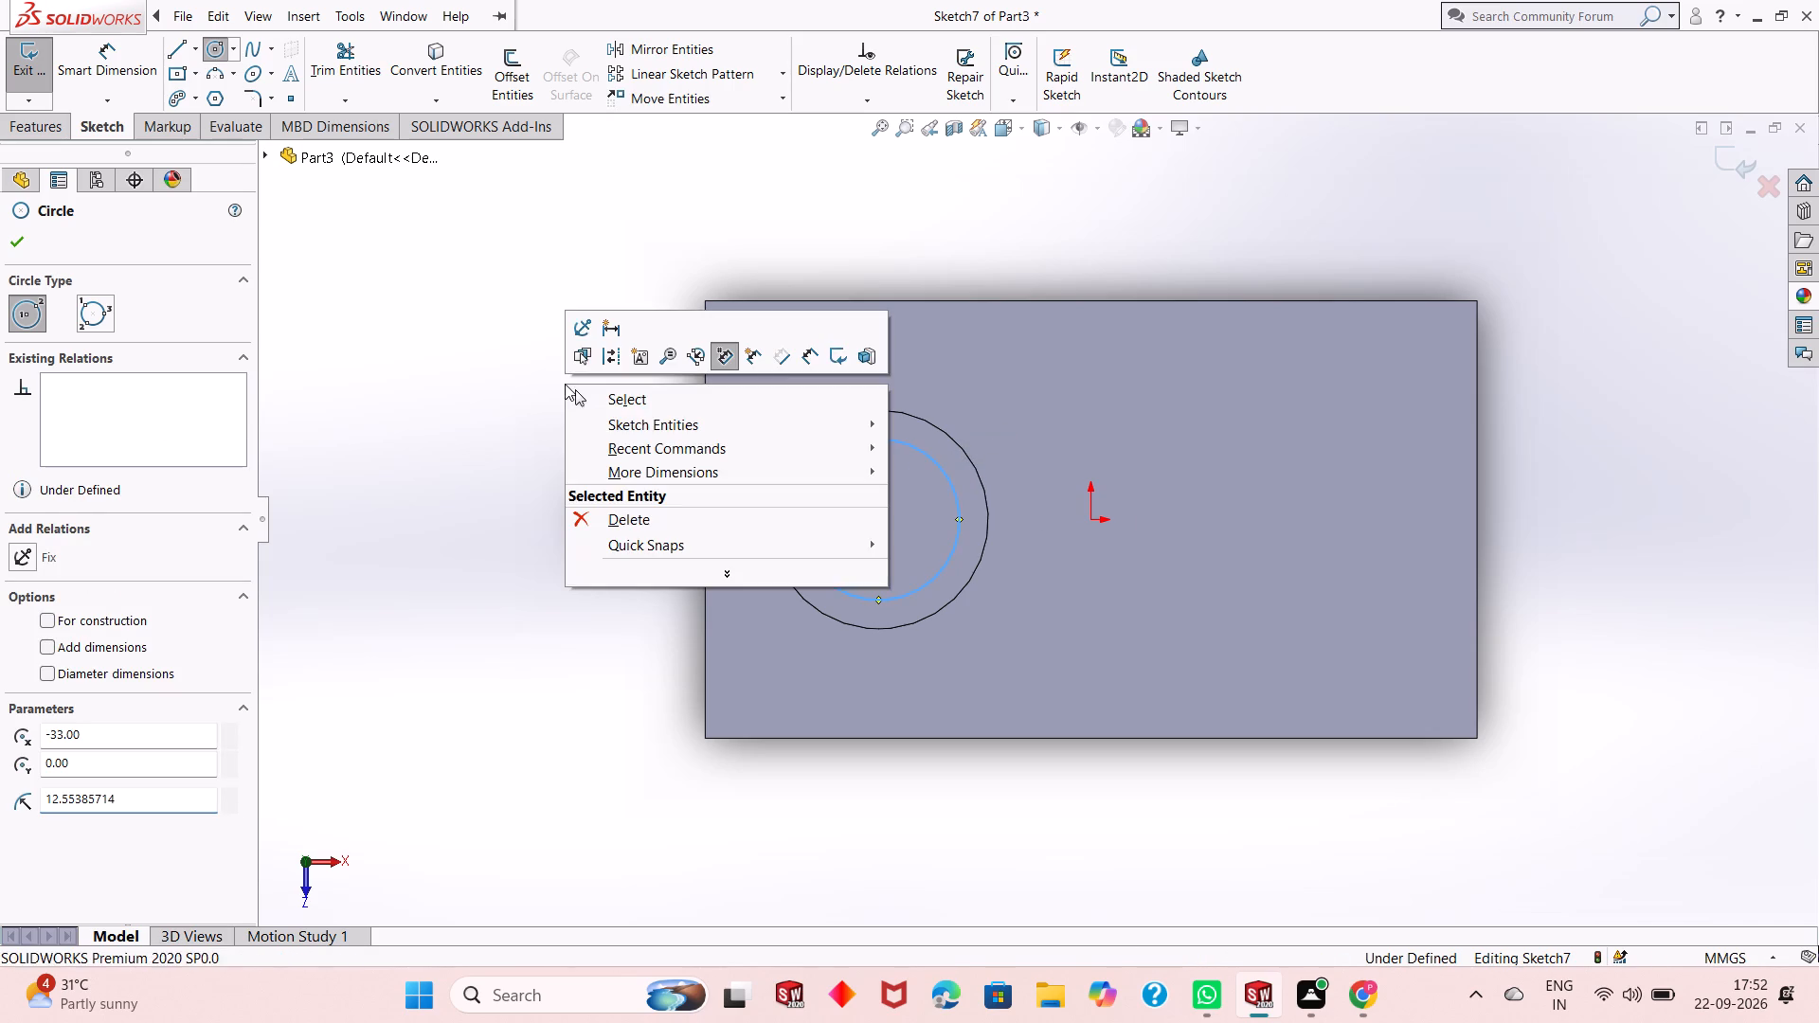
pyautogui.click(607, 399)
# Dimension the new circle on the boss's top face with a diameter of 30 mm.
pyautogui.click(113, 59)
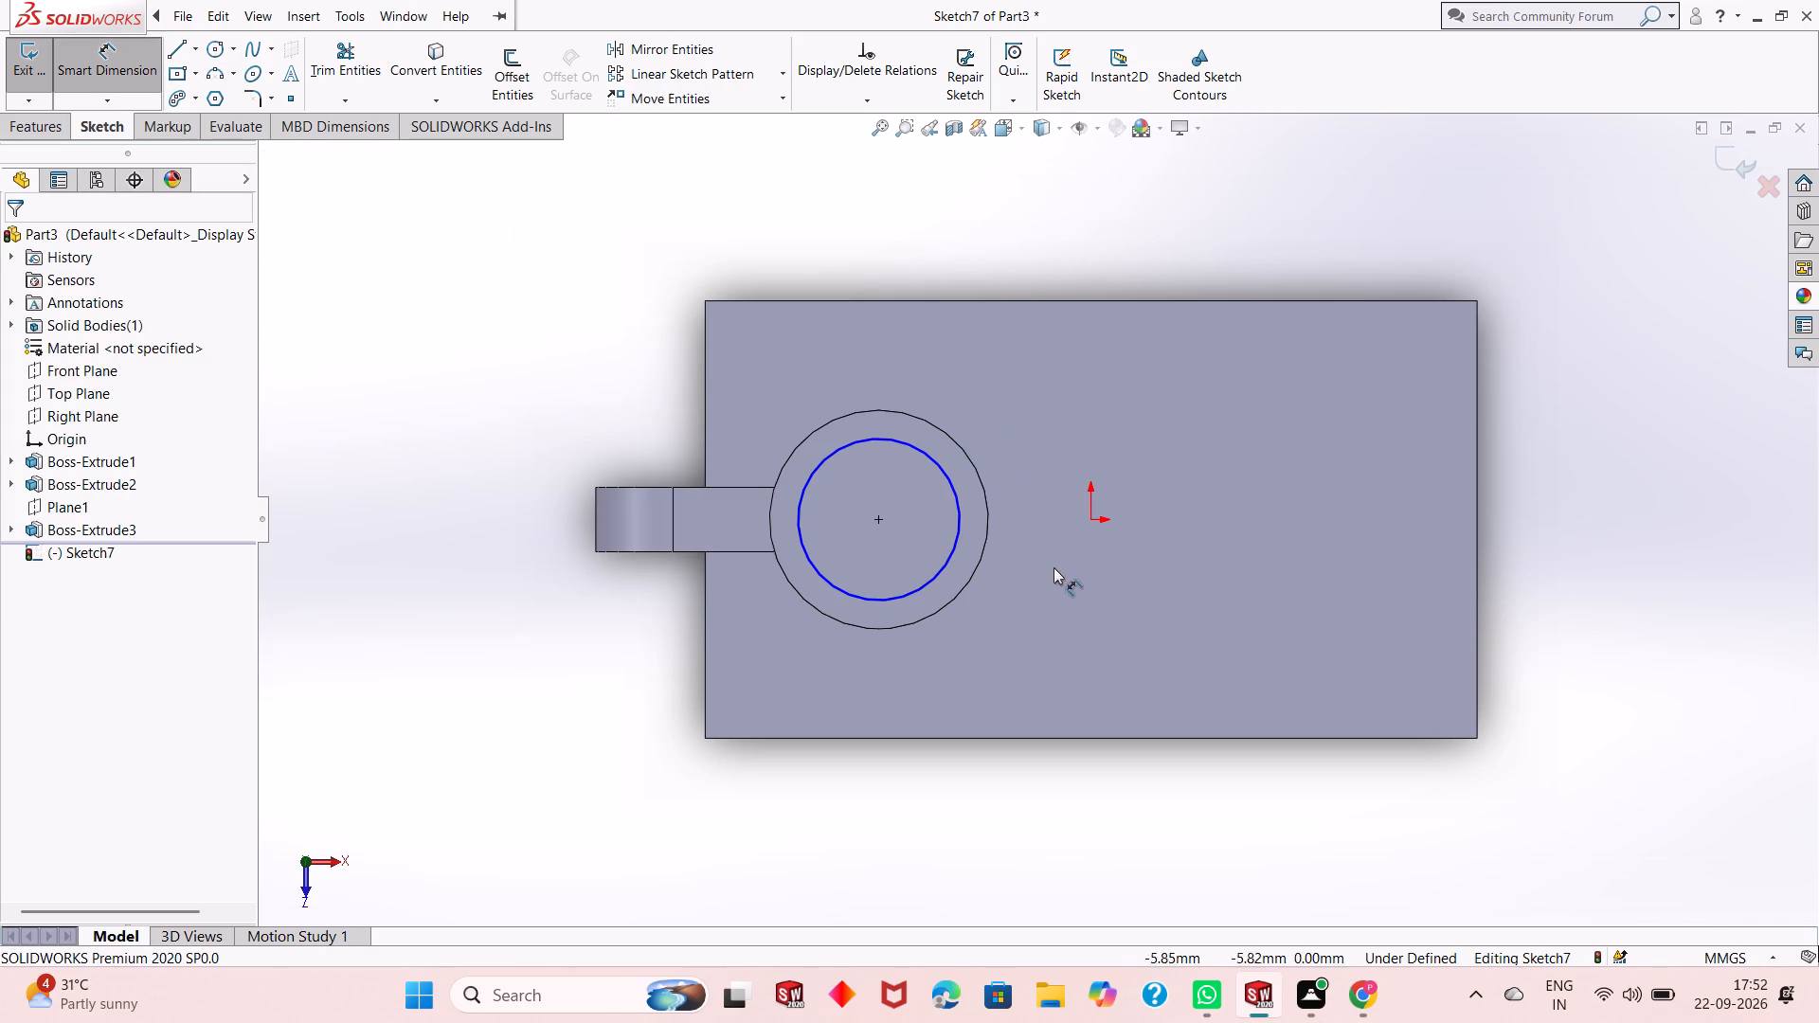
pyautogui.click(829, 582)
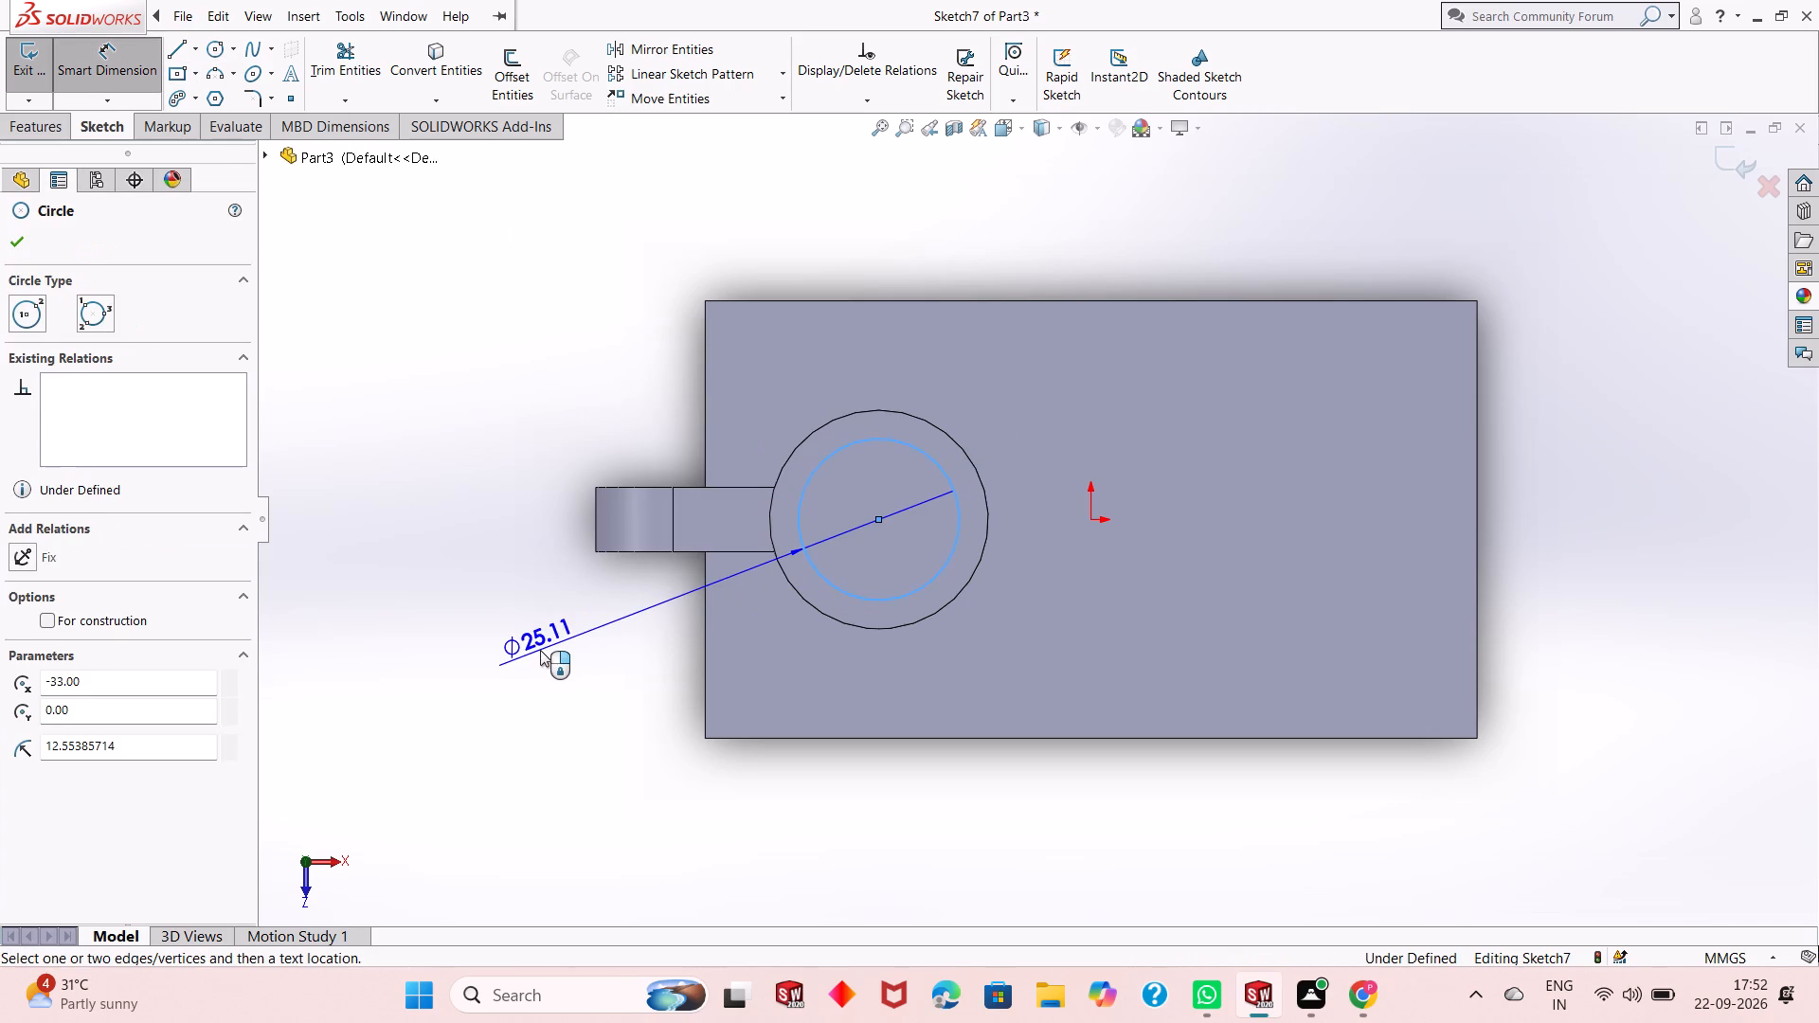
pyautogui.click(540, 650)
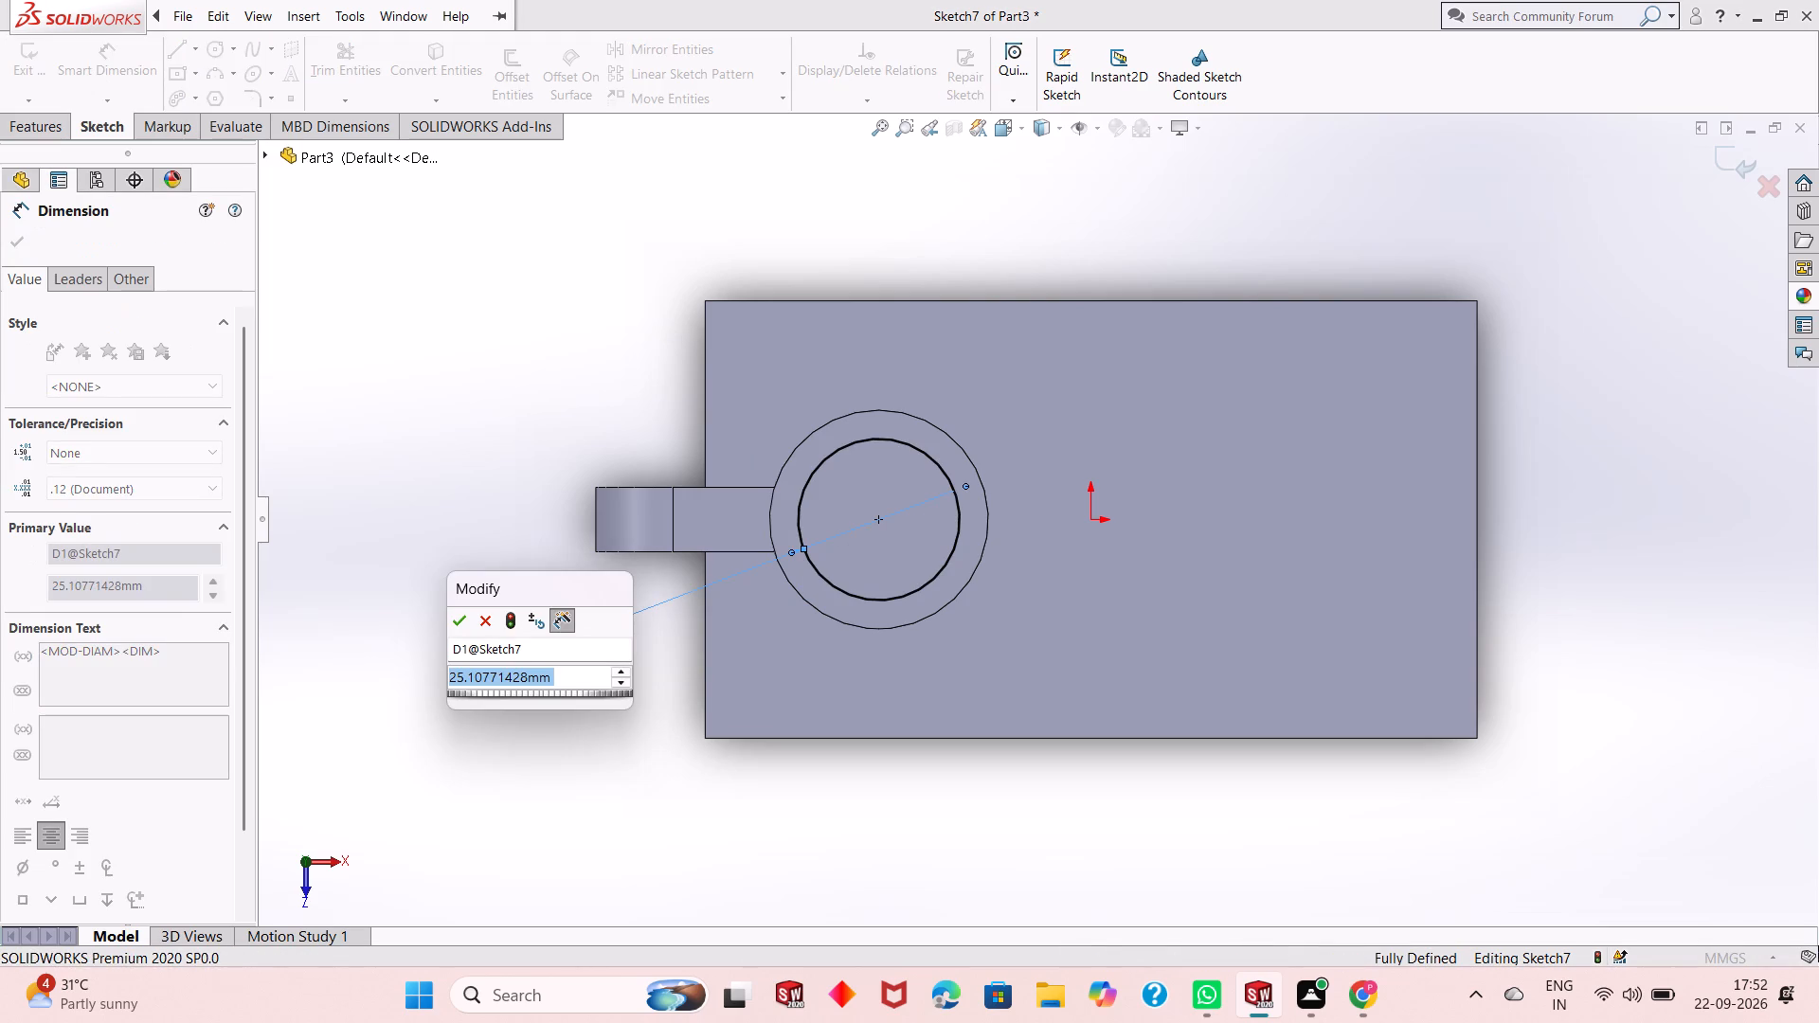
pyautogui.write('30')
pyautogui.press('Return')
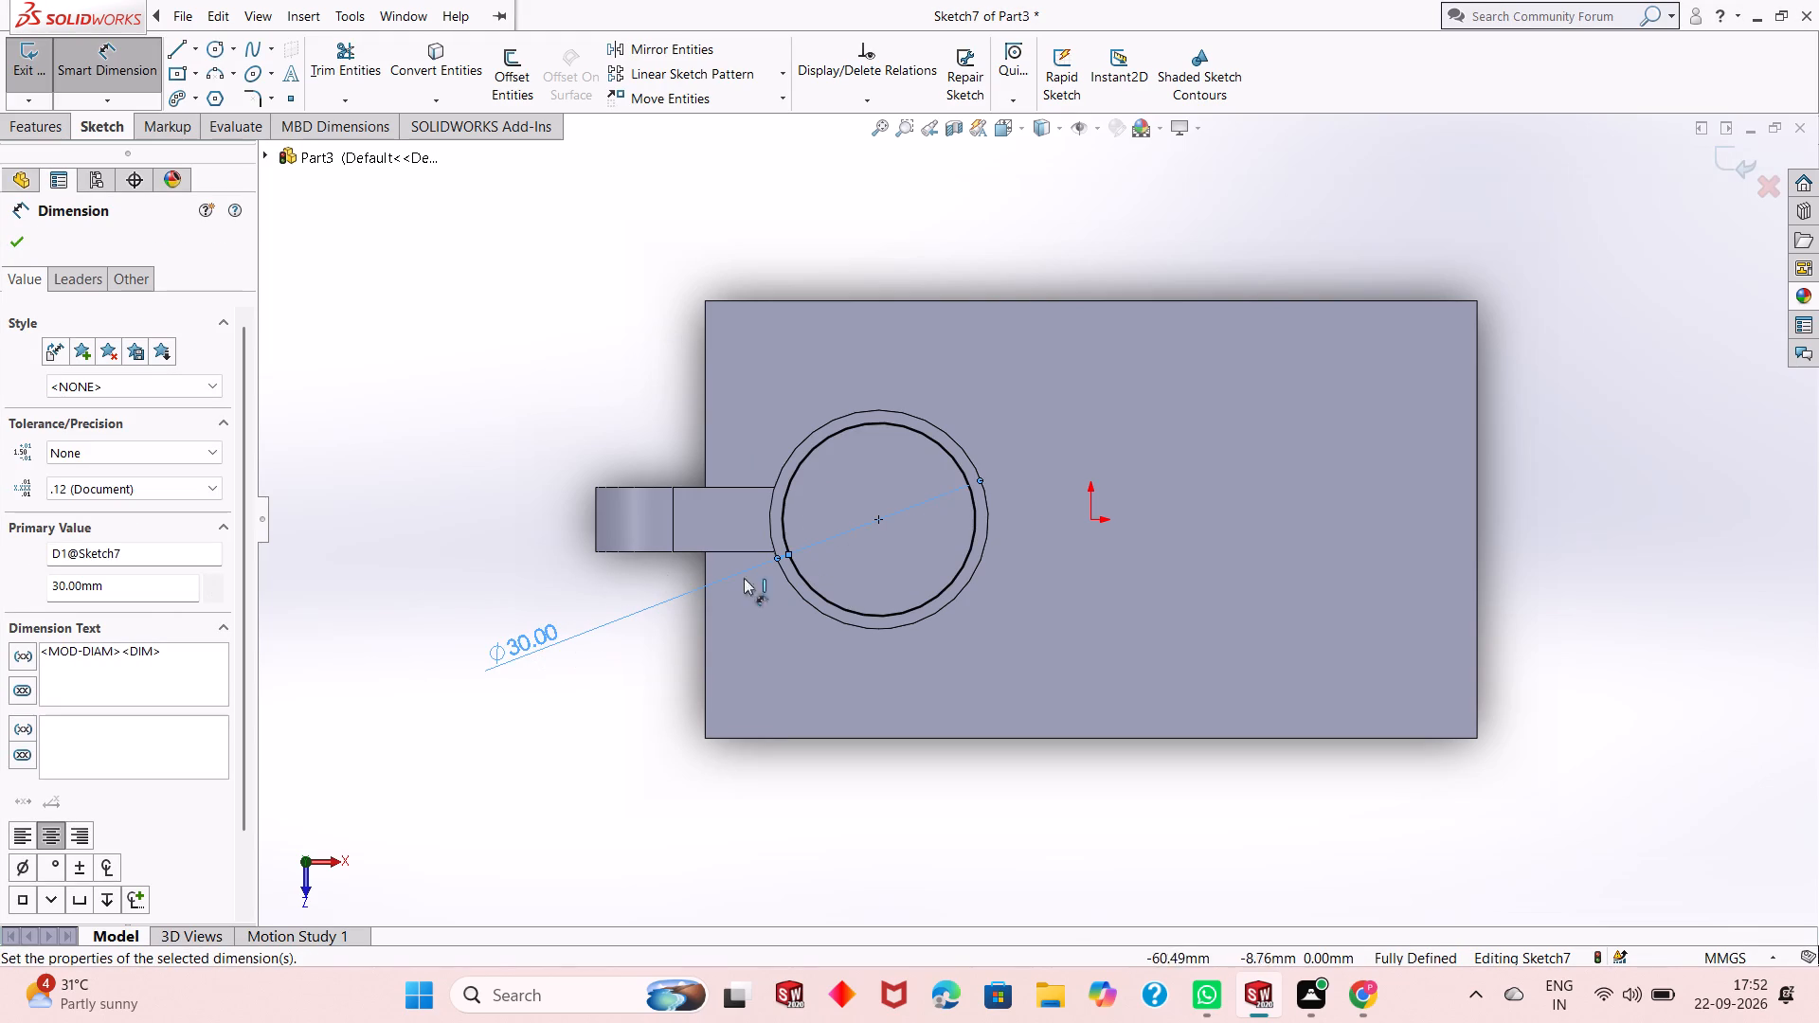
pyautogui.scroll(1, 915, 481)
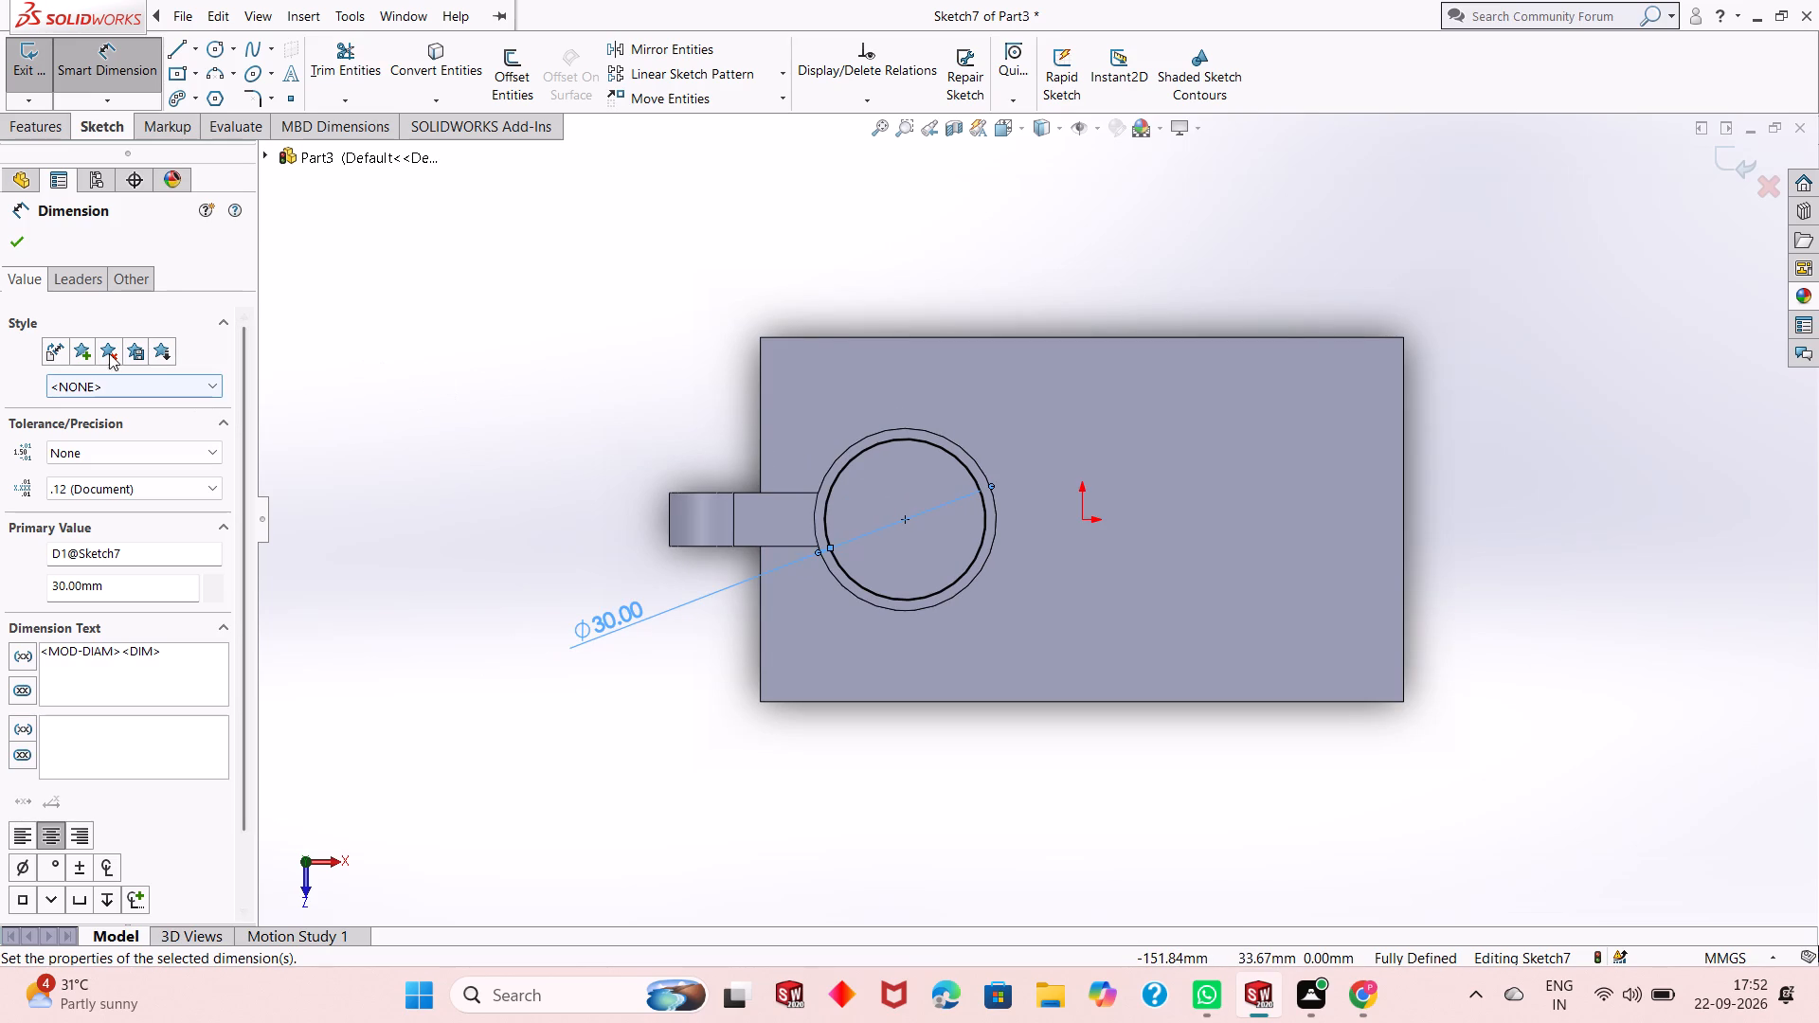
pyautogui.click(21, 237)
# Examine the 30 mm circle against the boss's outer edge, the lug and the base block from several angles.
pyautogui.scroll(-1, 919, 529)
pyautogui.scroll(1, 919, 529)
pyautogui.scroll(-2, 1039, 513)
pyautogui.moveTo(955, 642); pyautogui.dragTo(952, 485, button='middle')
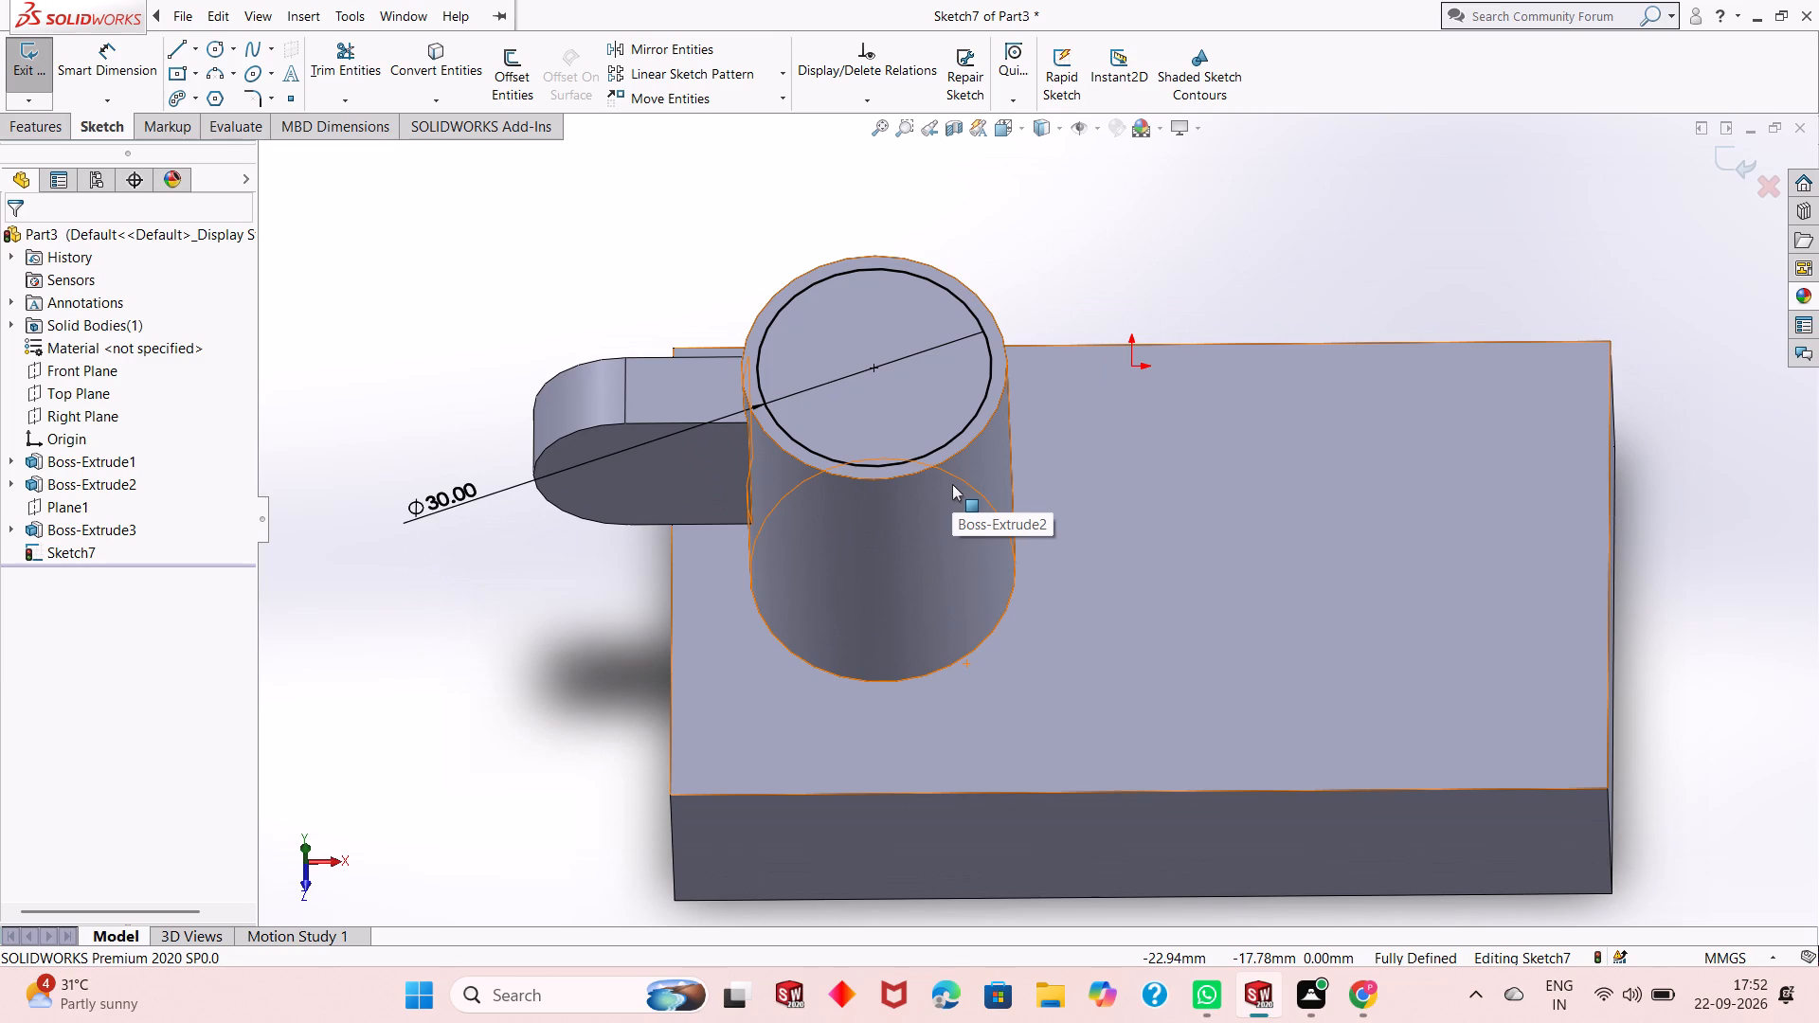
pyautogui.scroll(-1, 952, 484)
pyautogui.scroll(2, 952, 484)
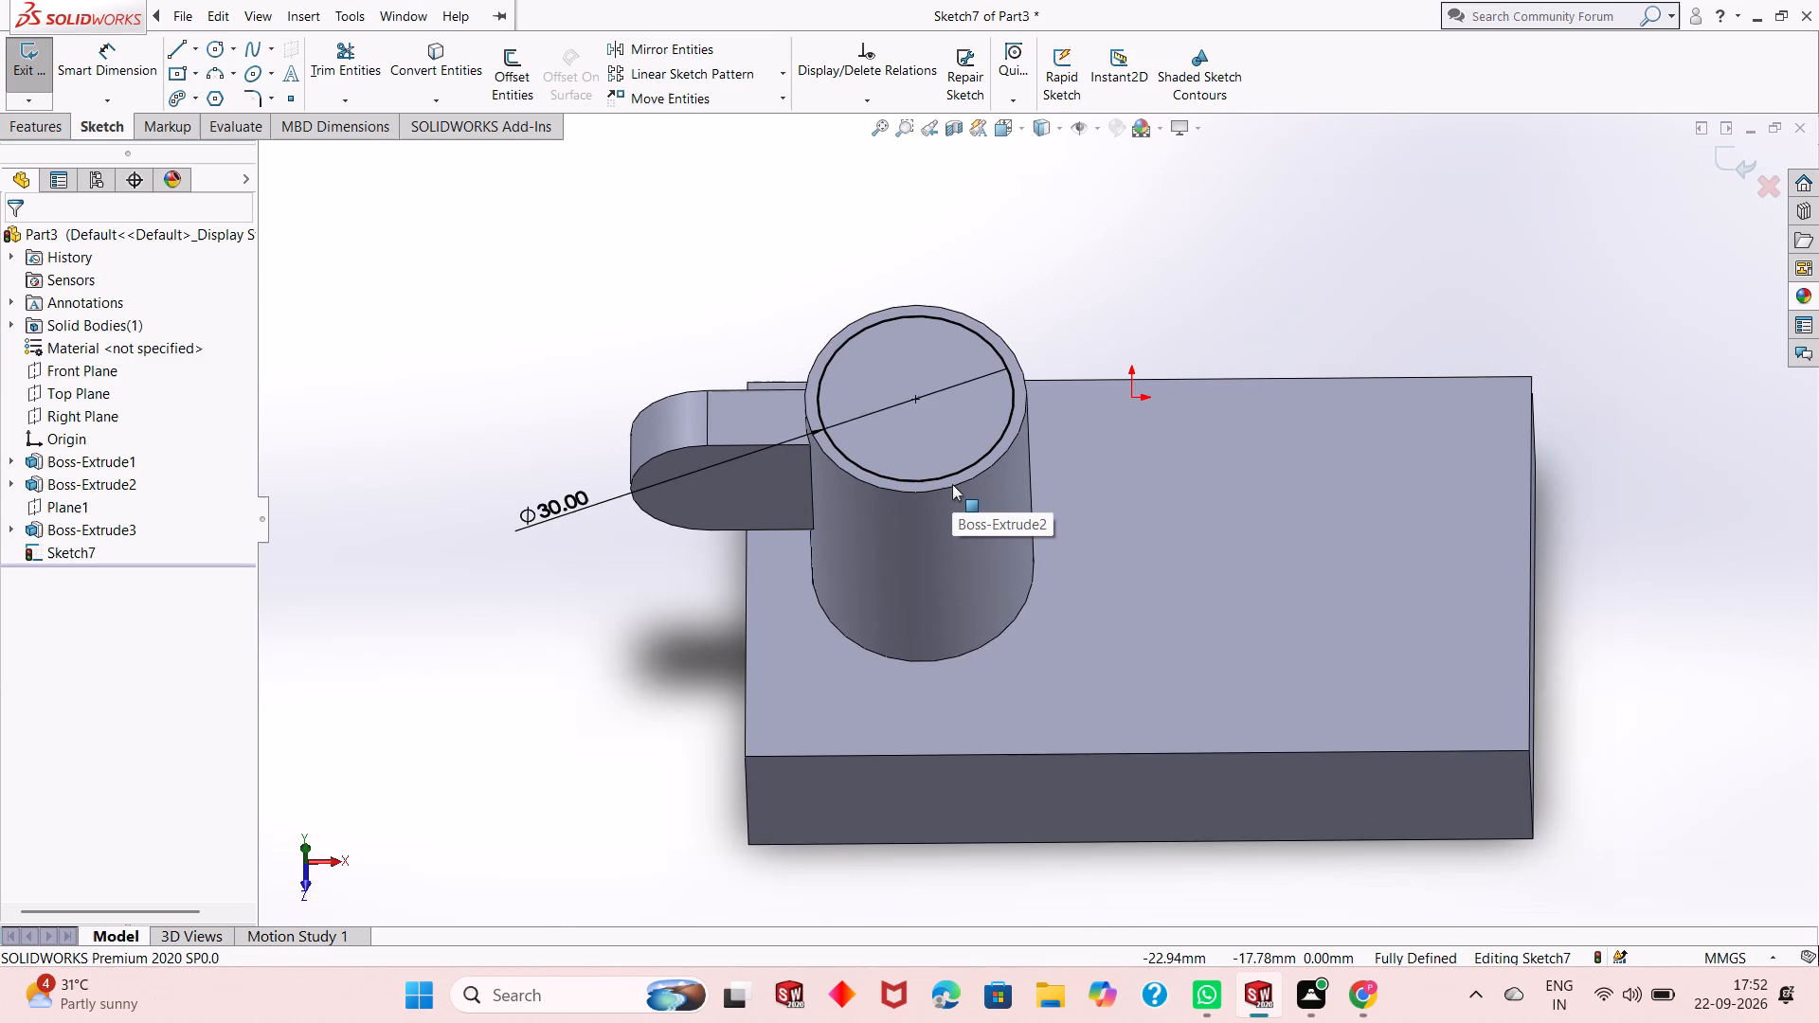
pyautogui.scroll(1, 952, 484)
pyautogui.scroll(-1, 964, 480)
pyautogui.scroll(-3, 945, 405)
pyautogui.scroll(3, 945, 405)
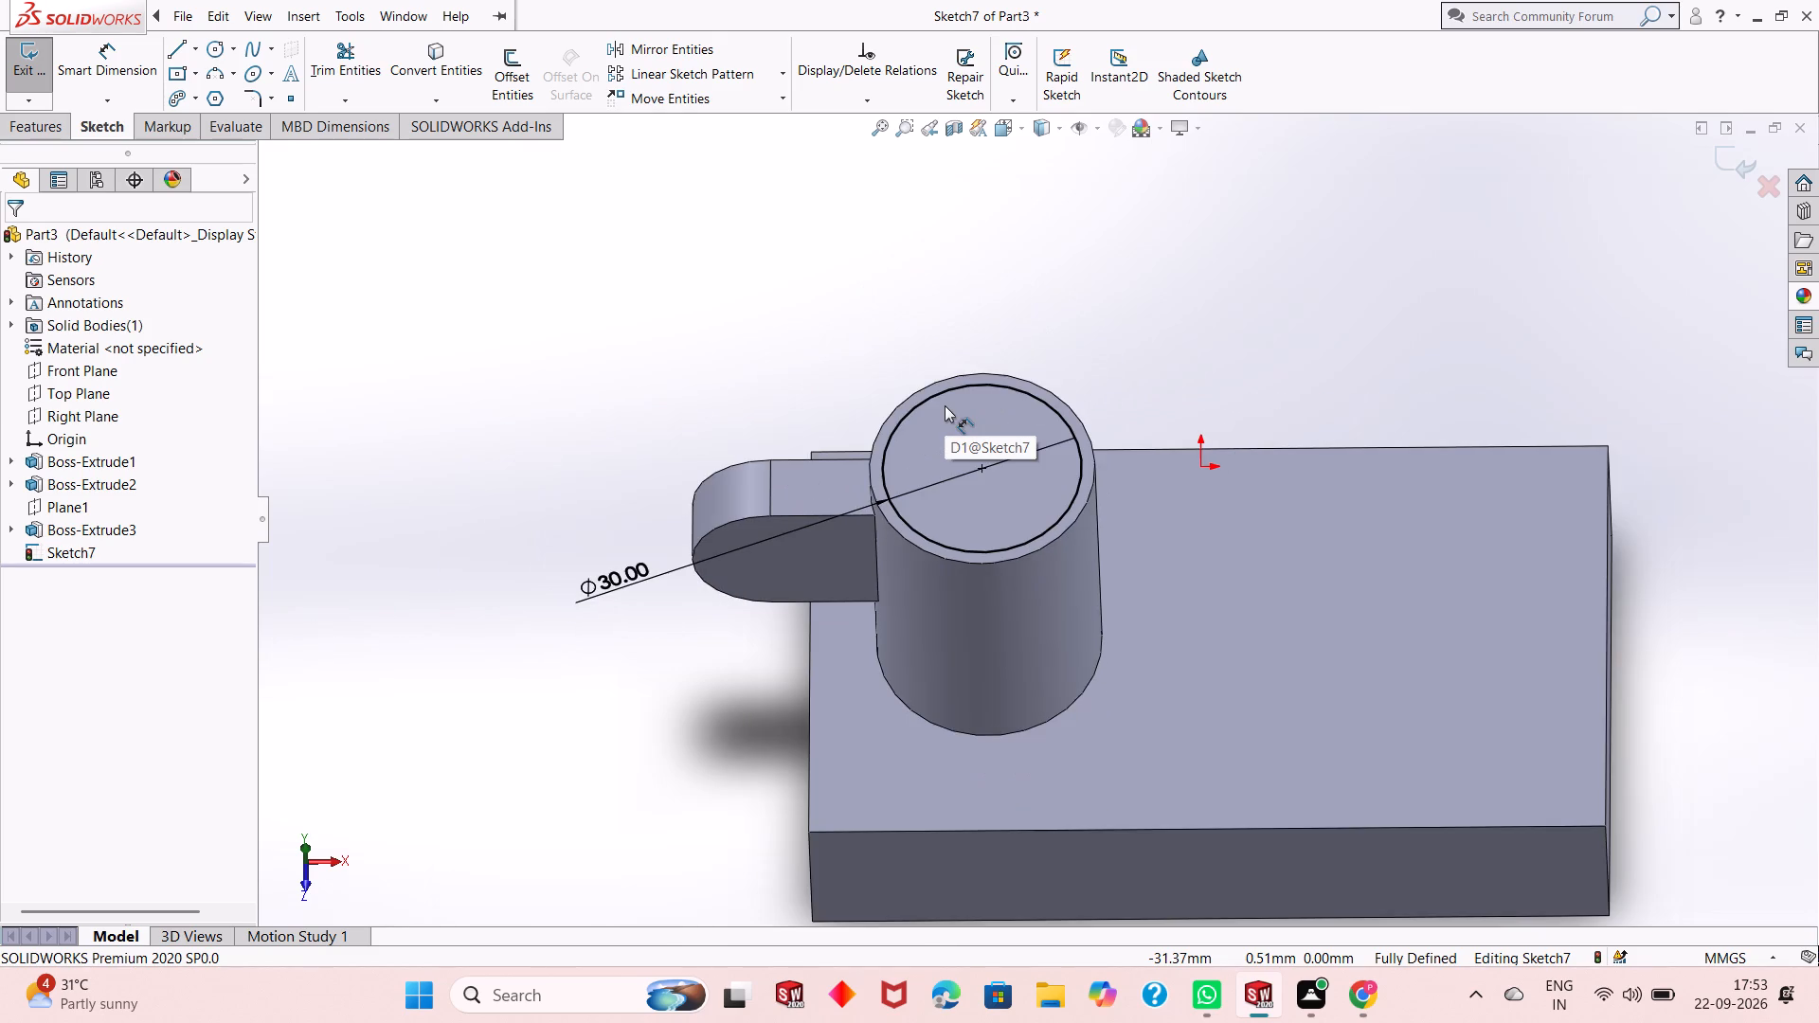
pyautogui.scroll(-2, 1014, 479)
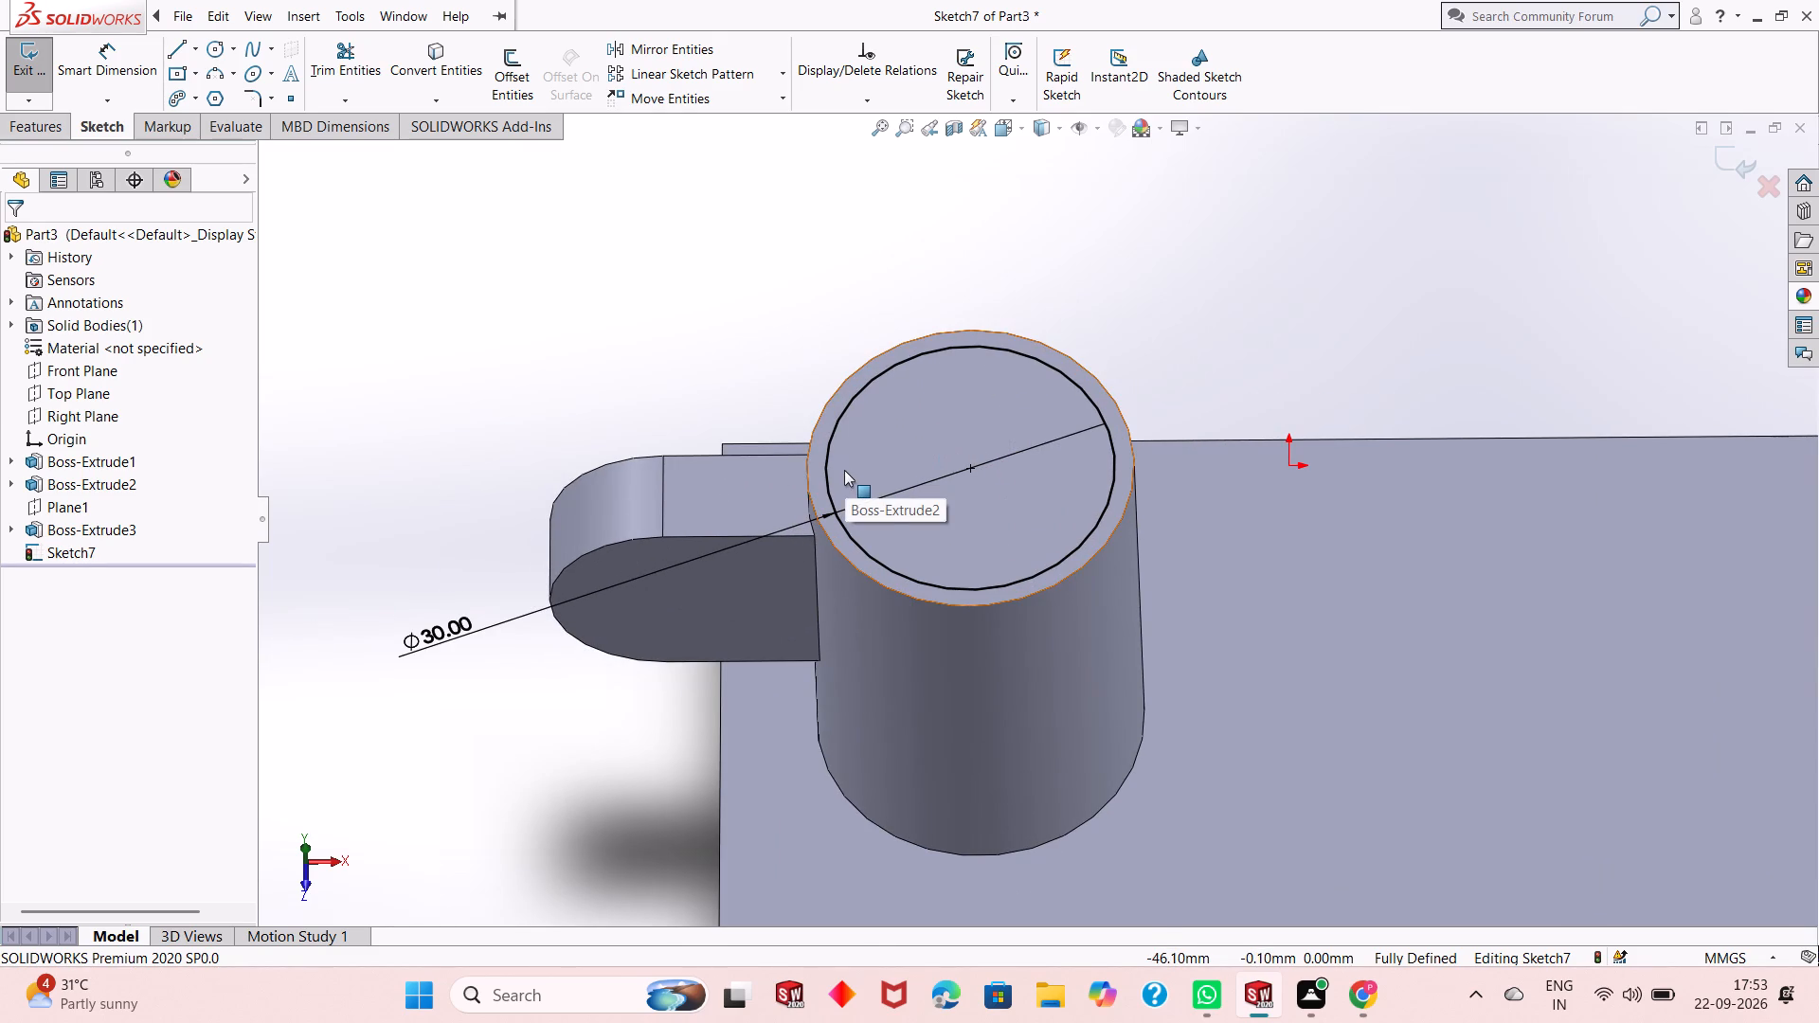
pyautogui.moveTo(1152, 740); pyautogui.dragTo(1148, 700, button='middle')
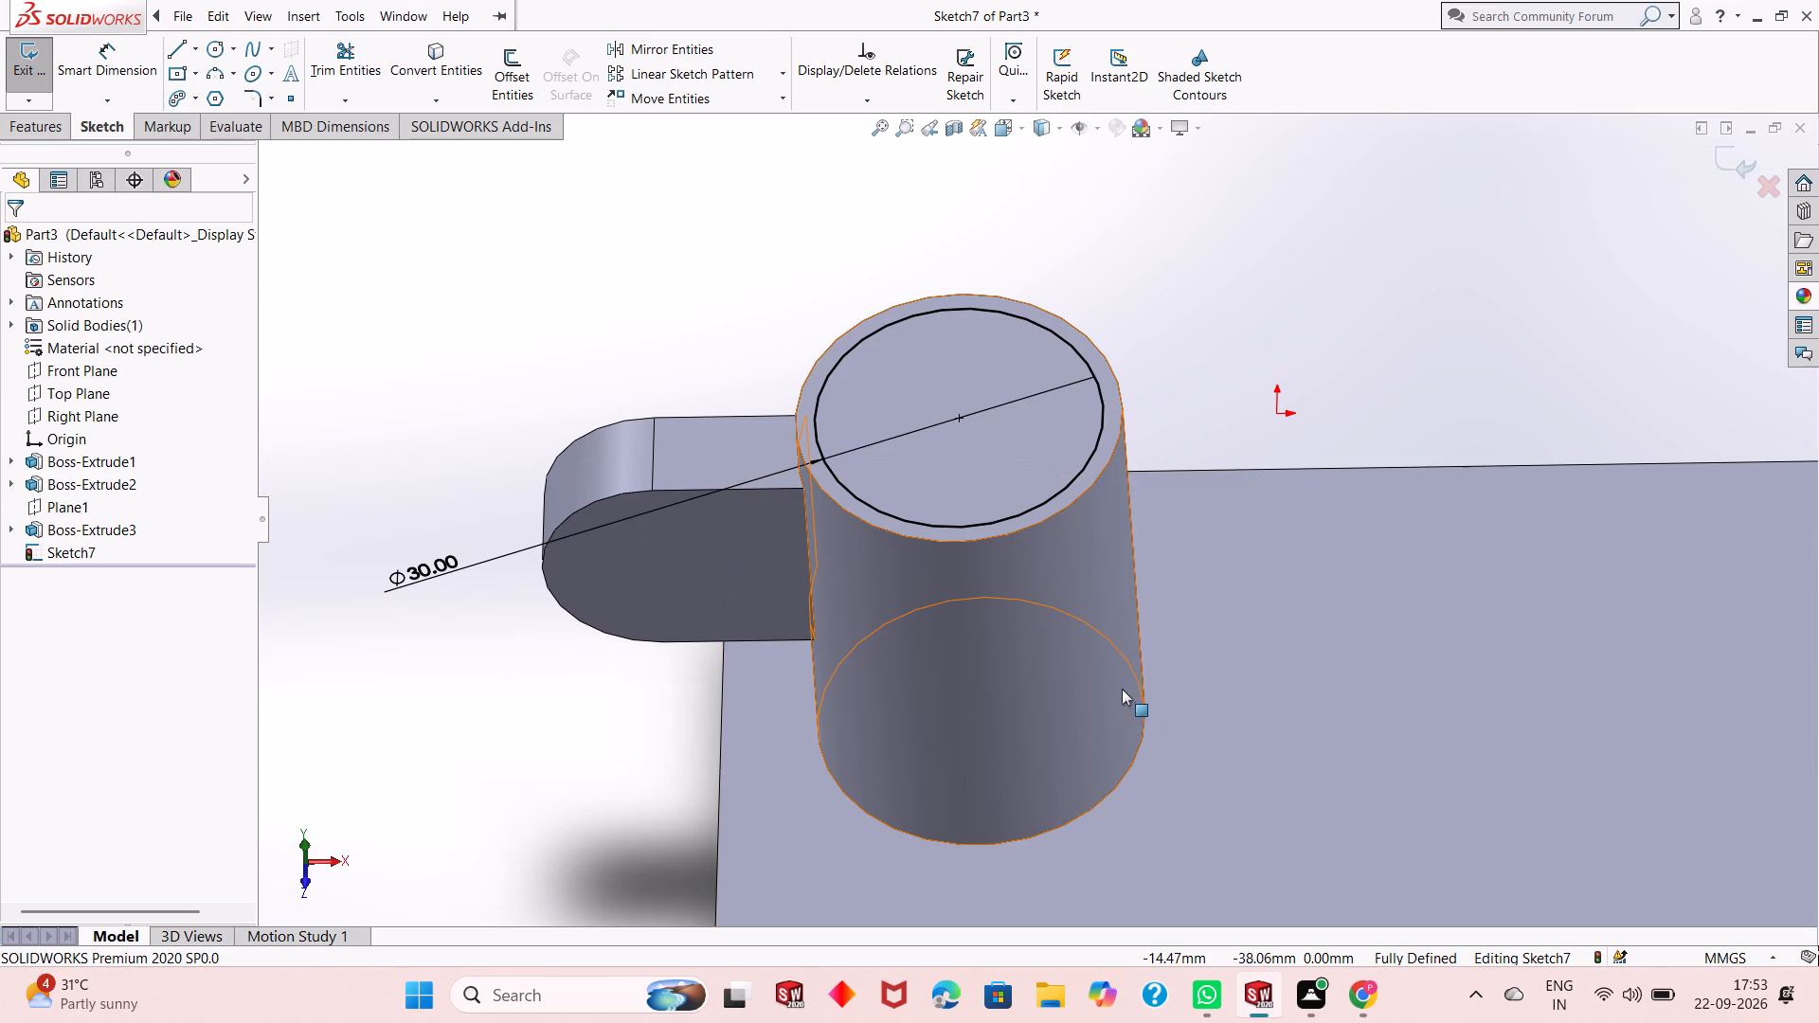
pyautogui.scroll(-1, 988, 500)
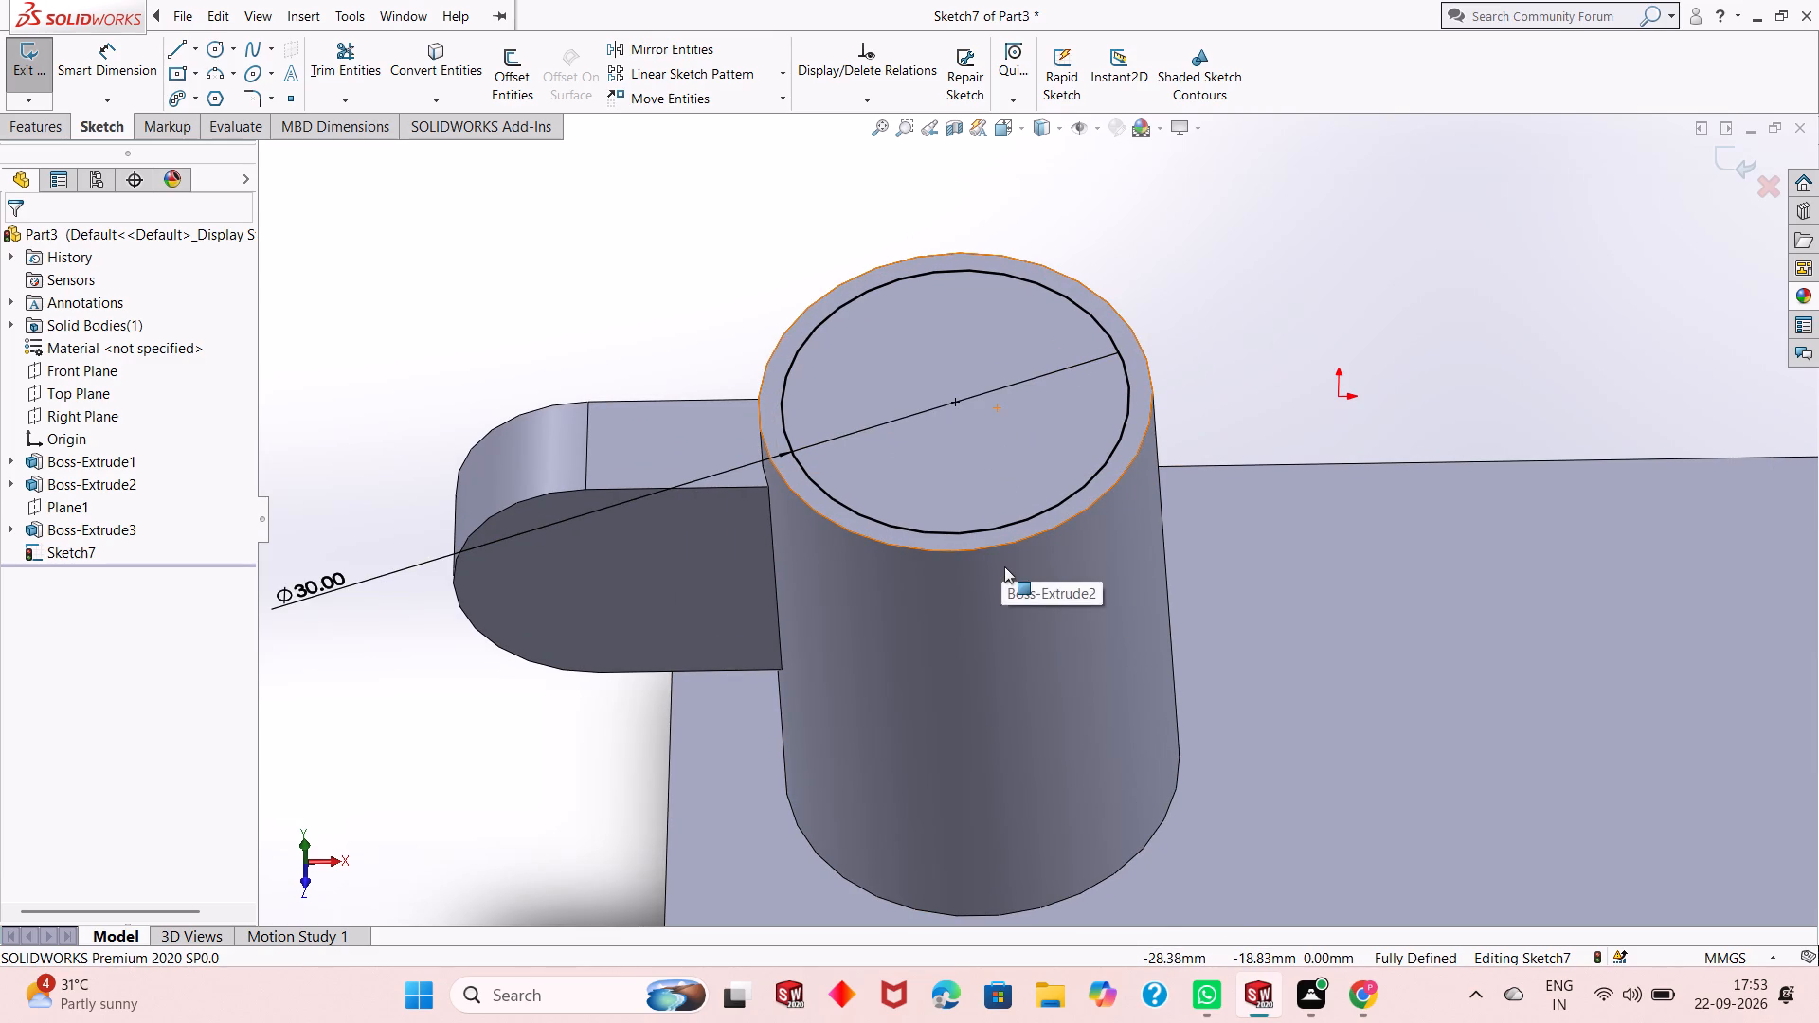
pyautogui.scroll(1, 1037, 660)
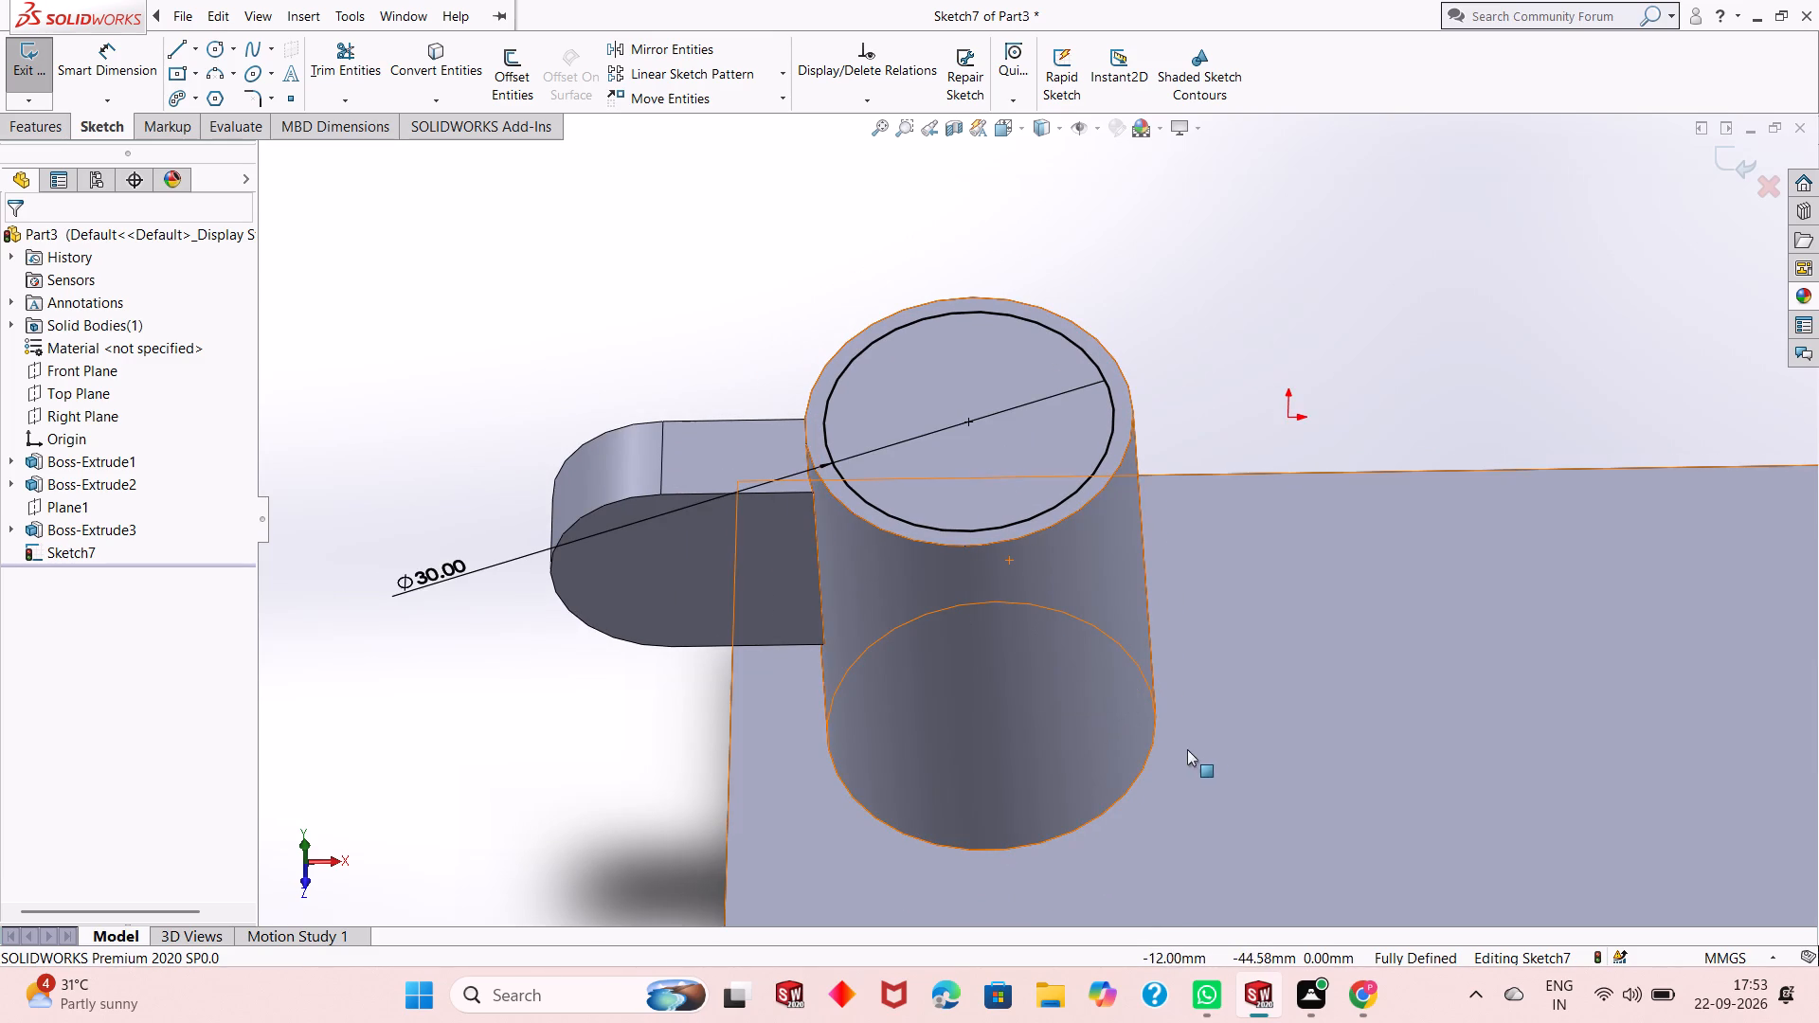
pyautogui.scroll(1, 954, 651)
pyautogui.moveTo(1228, 703); pyautogui.dragTo(1225, 611, button='middle')
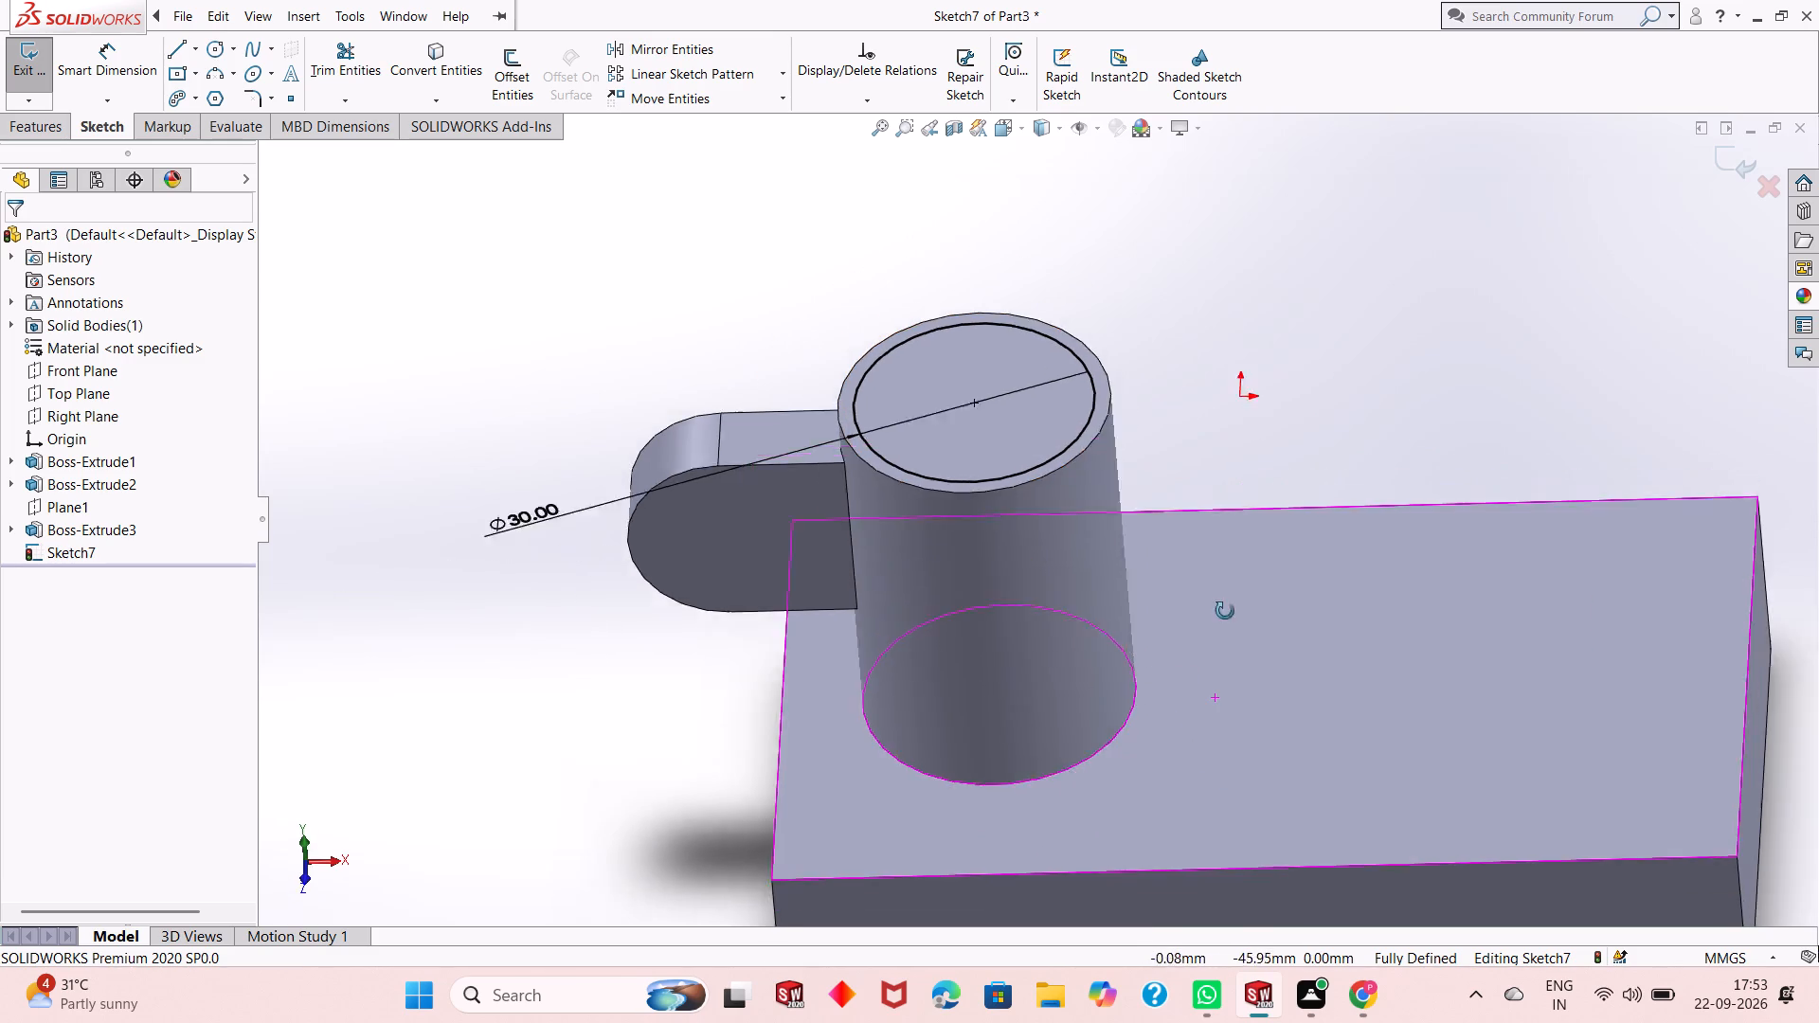
pyautogui.moveTo(1225, 611); pyautogui.dragTo(1242, 498, button='middle')
pyautogui.moveTo(1242, 497); pyautogui.dragTo(1216, 674, button='middle')
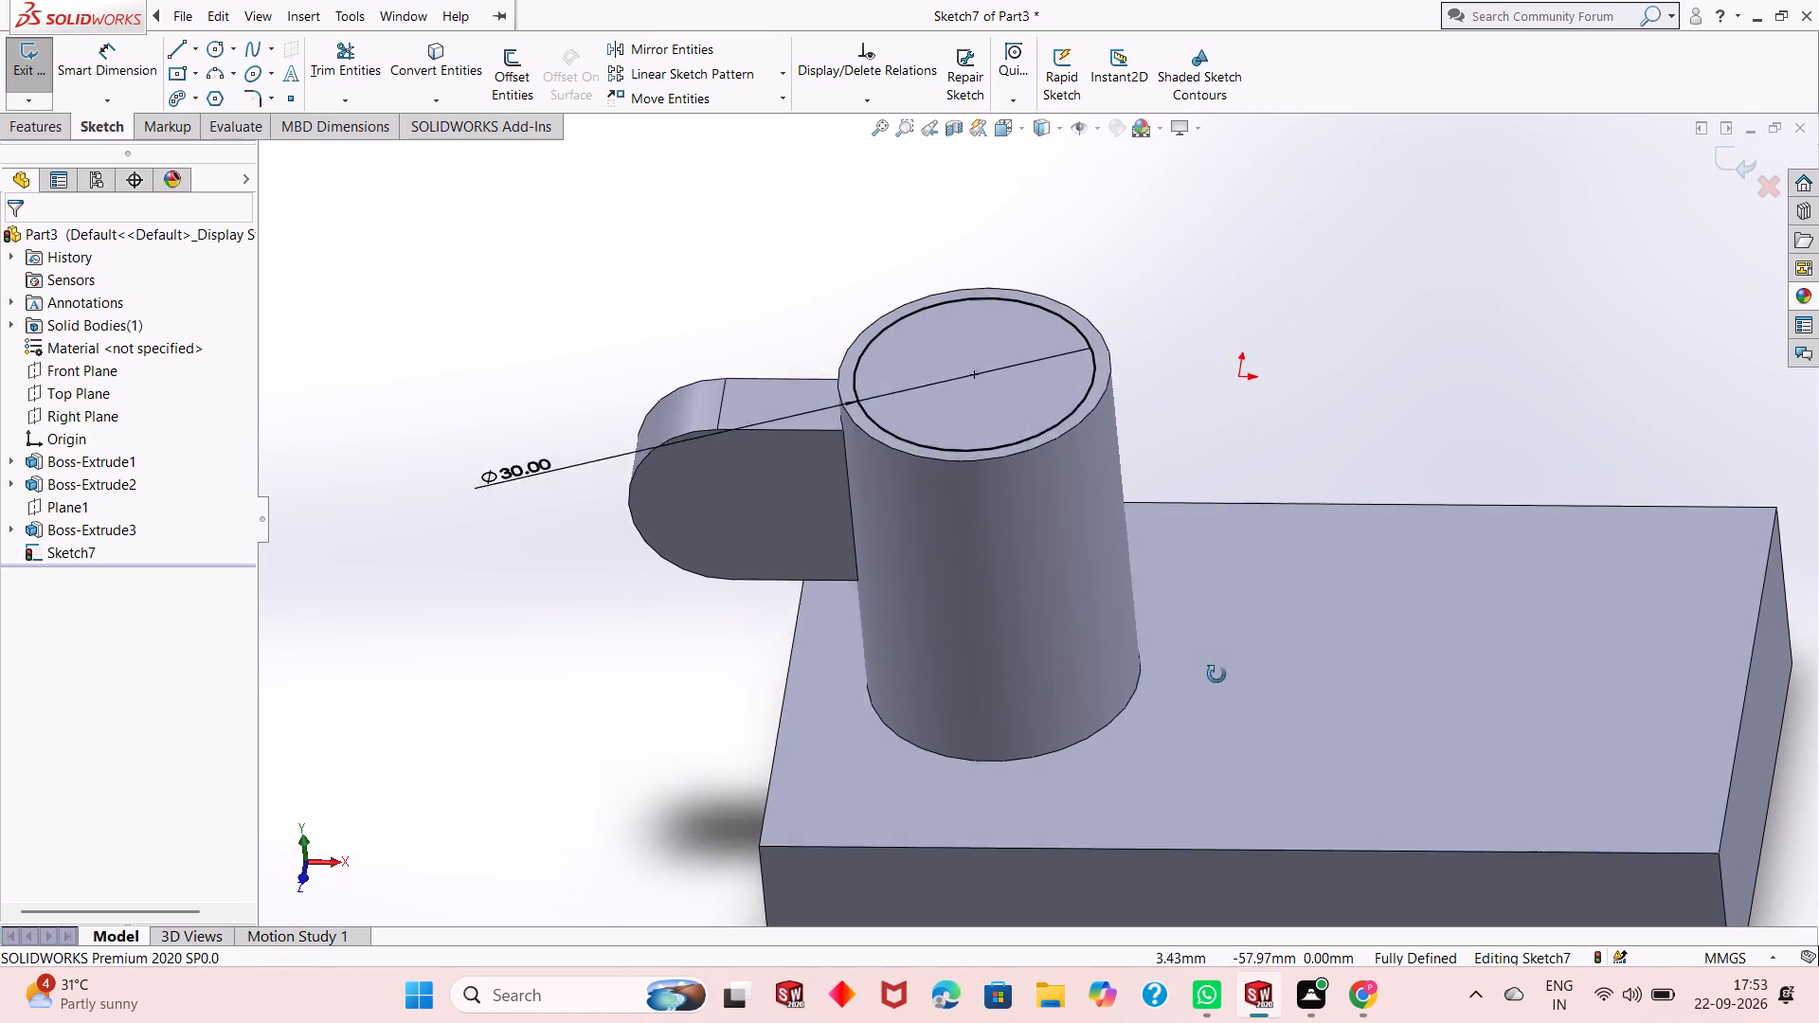
pyautogui.moveTo(1216, 674); pyautogui.dragTo(1215, 720, button='middle')
pyautogui.moveTo(1149, 406); pyautogui.dragTo(1161, 562, button='middle')
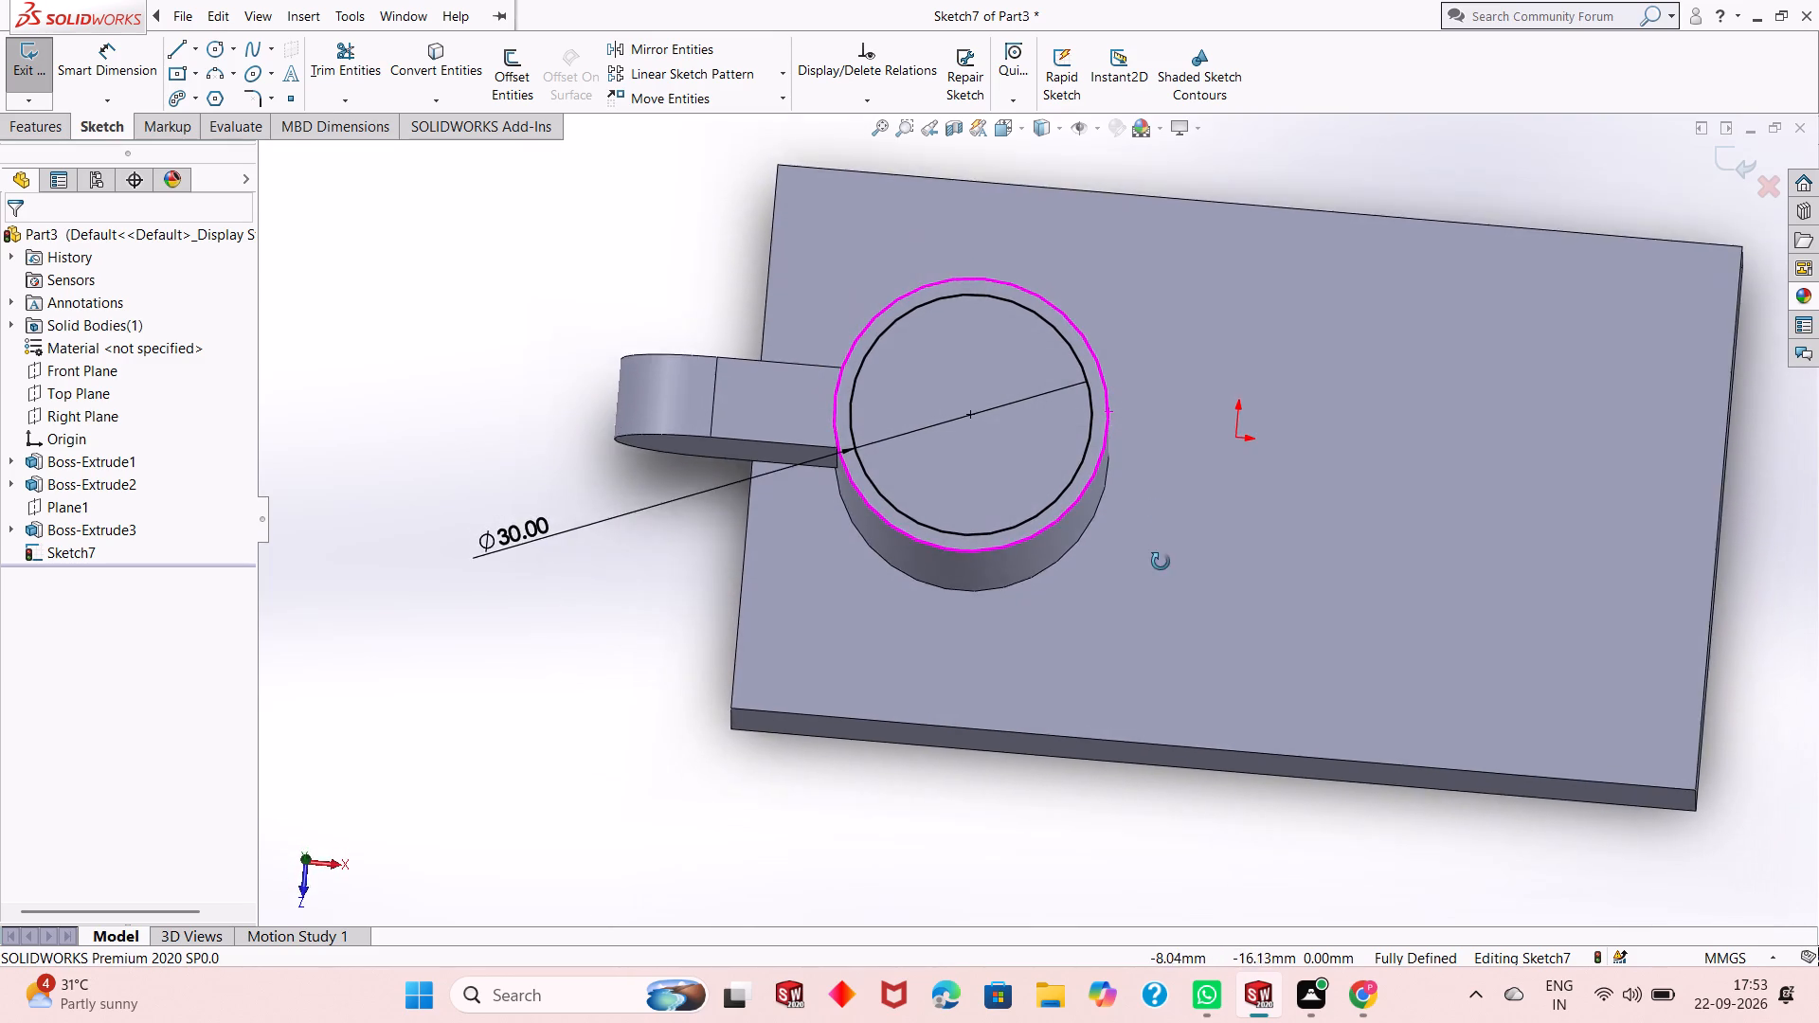
pyautogui.moveTo(1161, 562); pyautogui.dragTo(1185, 269, button='middle')
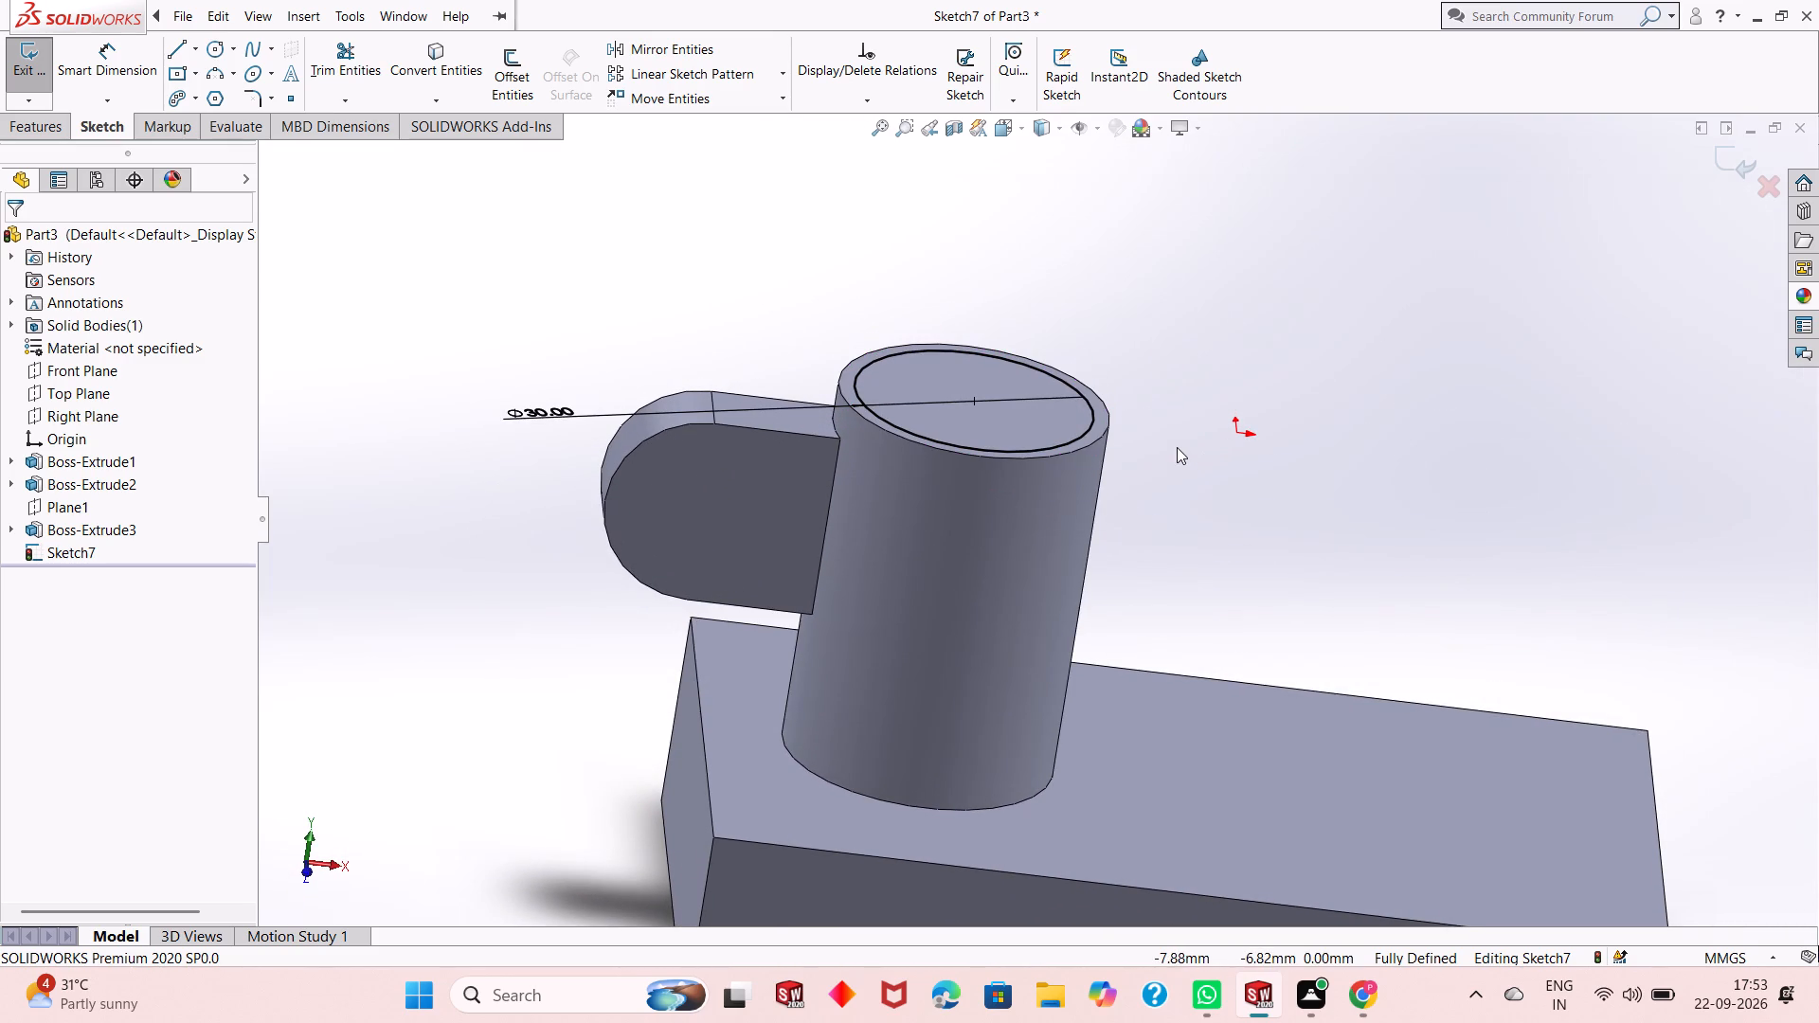
pyautogui.moveTo(1177, 447); pyautogui.dragTo(1161, 684, button='middle')
pyautogui.scroll(-2, 1036, 500)
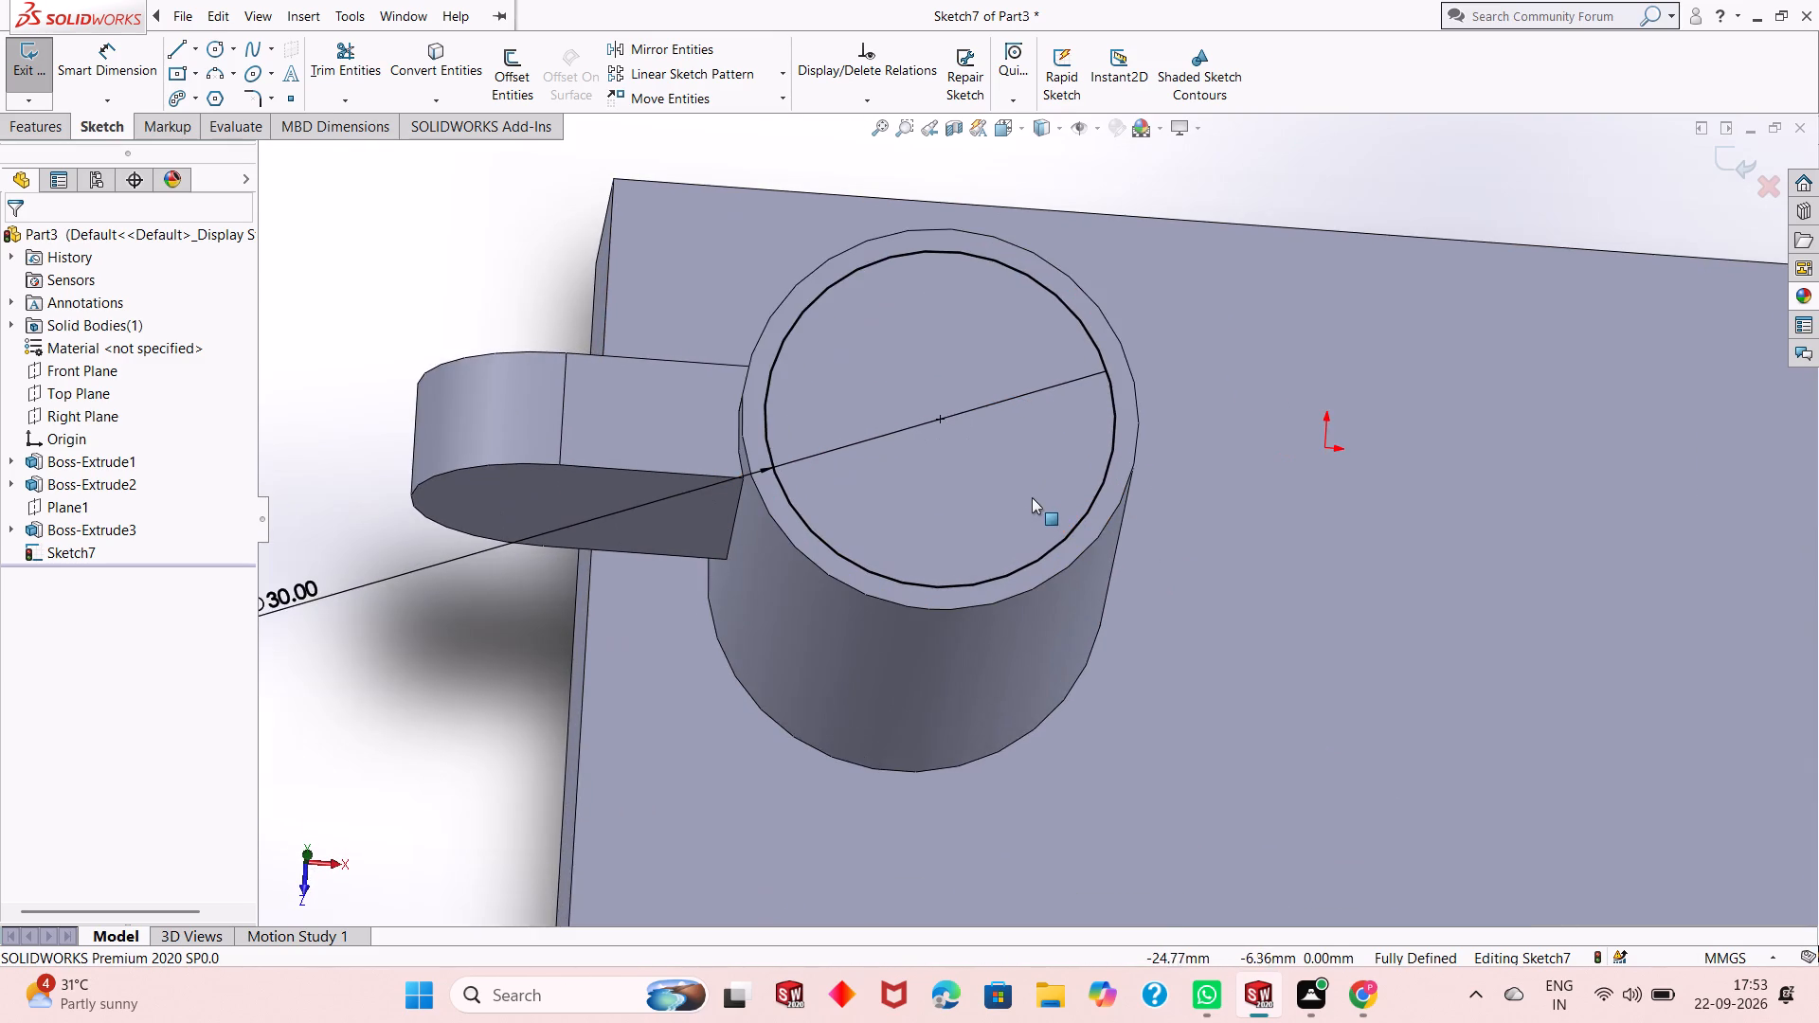
pyautogui.scroll(1, 1015, 497)
pyautogui.moveTo(1175, 544); pyautogui.dragTo(1149, 497, button='middle')
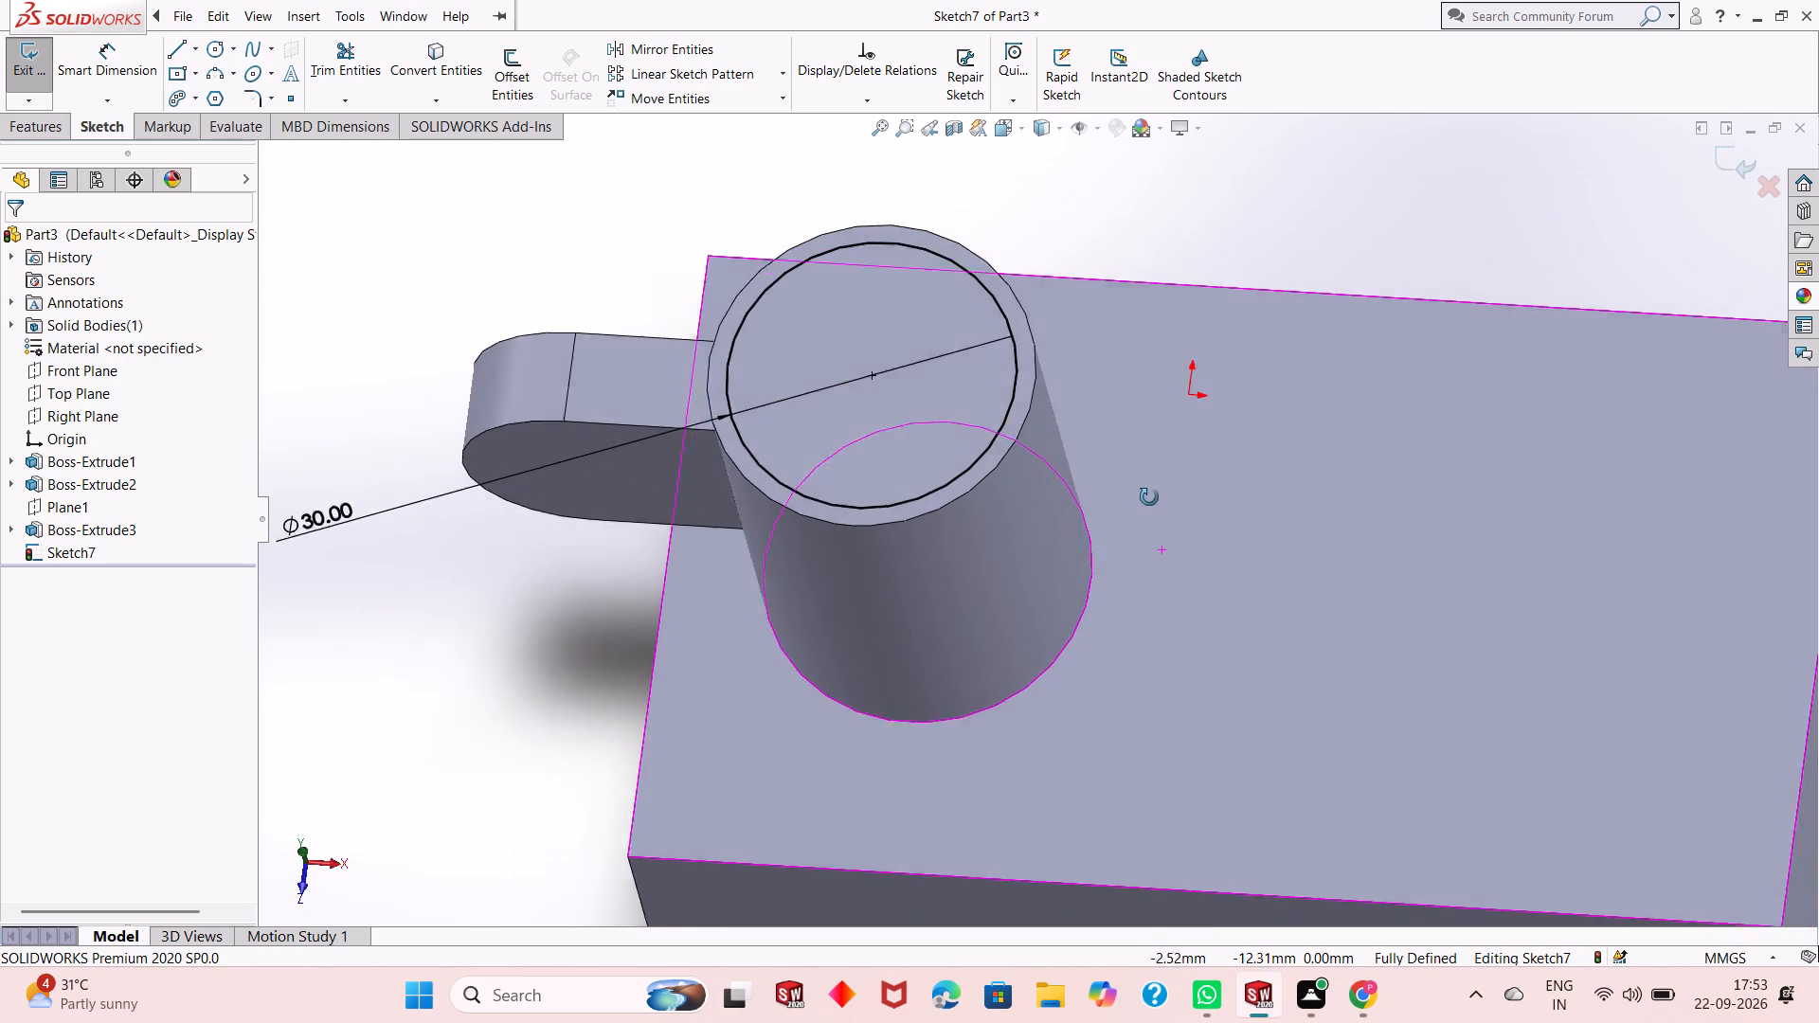
pyautogui.moveTo(1149, 497); pyautogui.dragTo(1134, 440, button='middle')
pyautogui.scroll(3, 1078, 440)
pyautogui.scroll(-2, 1020, 335)
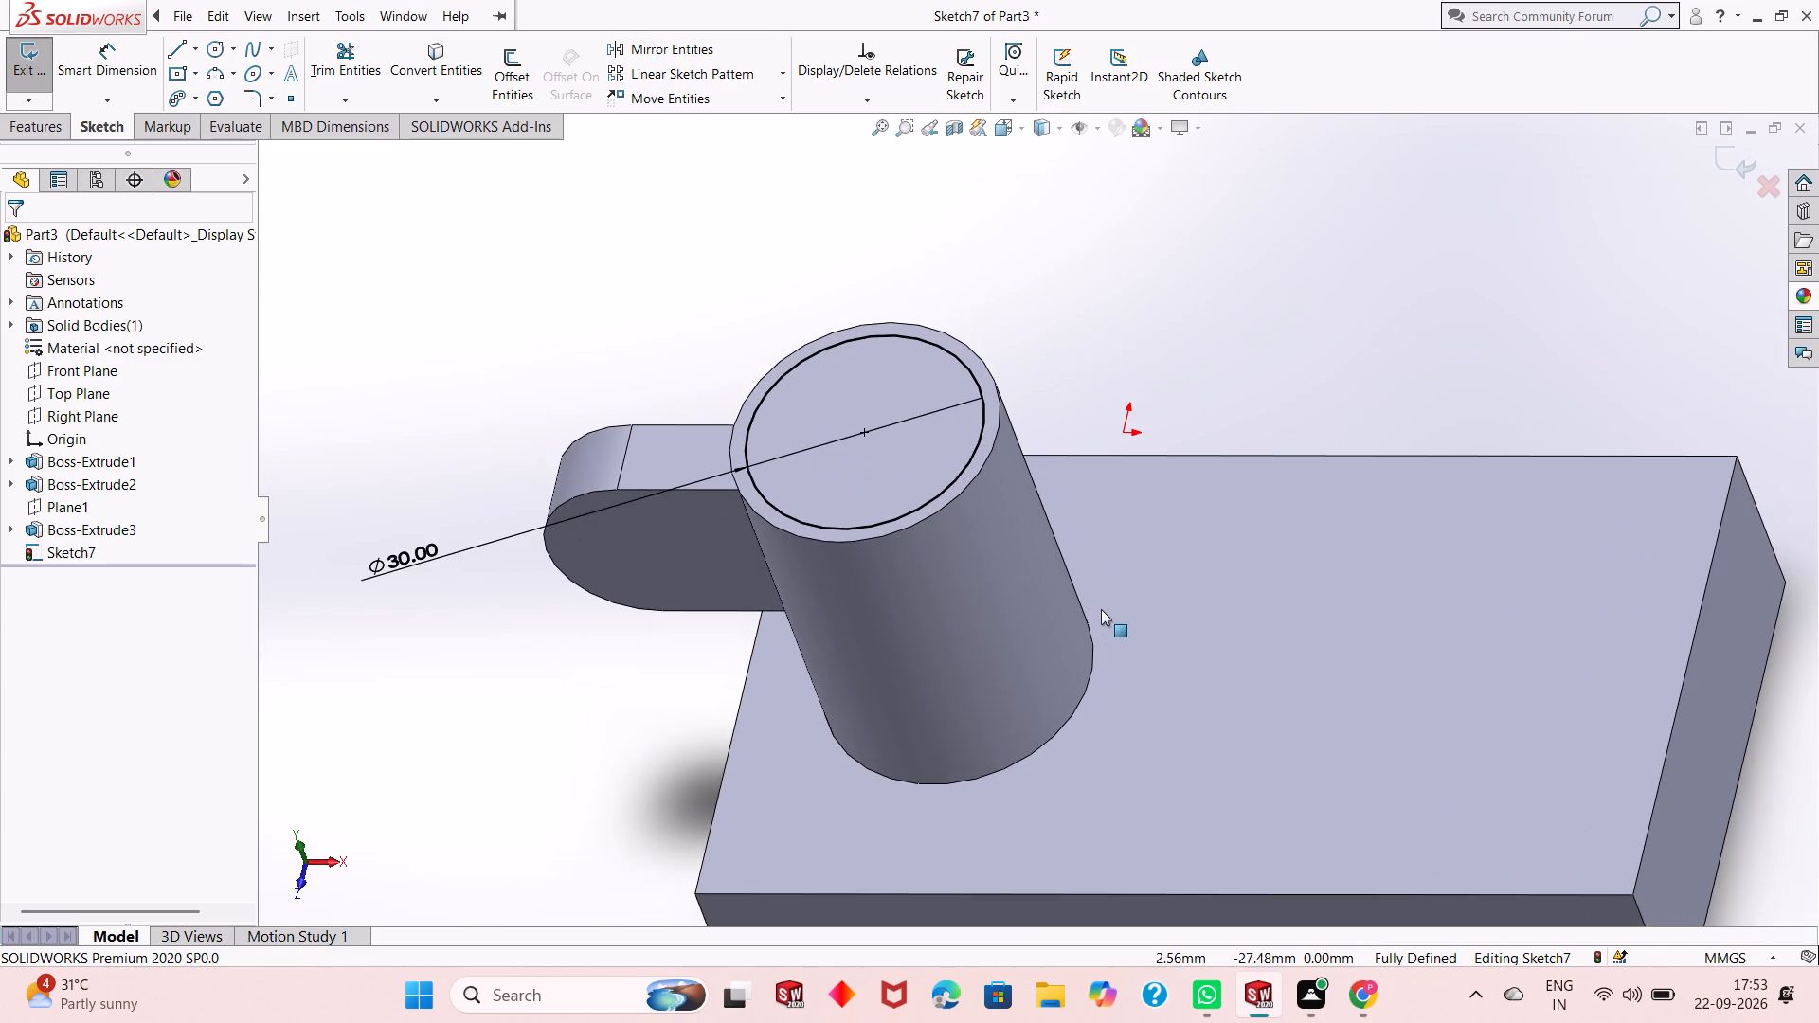
pyautogui.moveTo(1100, 609); pyautogui.dragTo(1099, 711, button='middle')
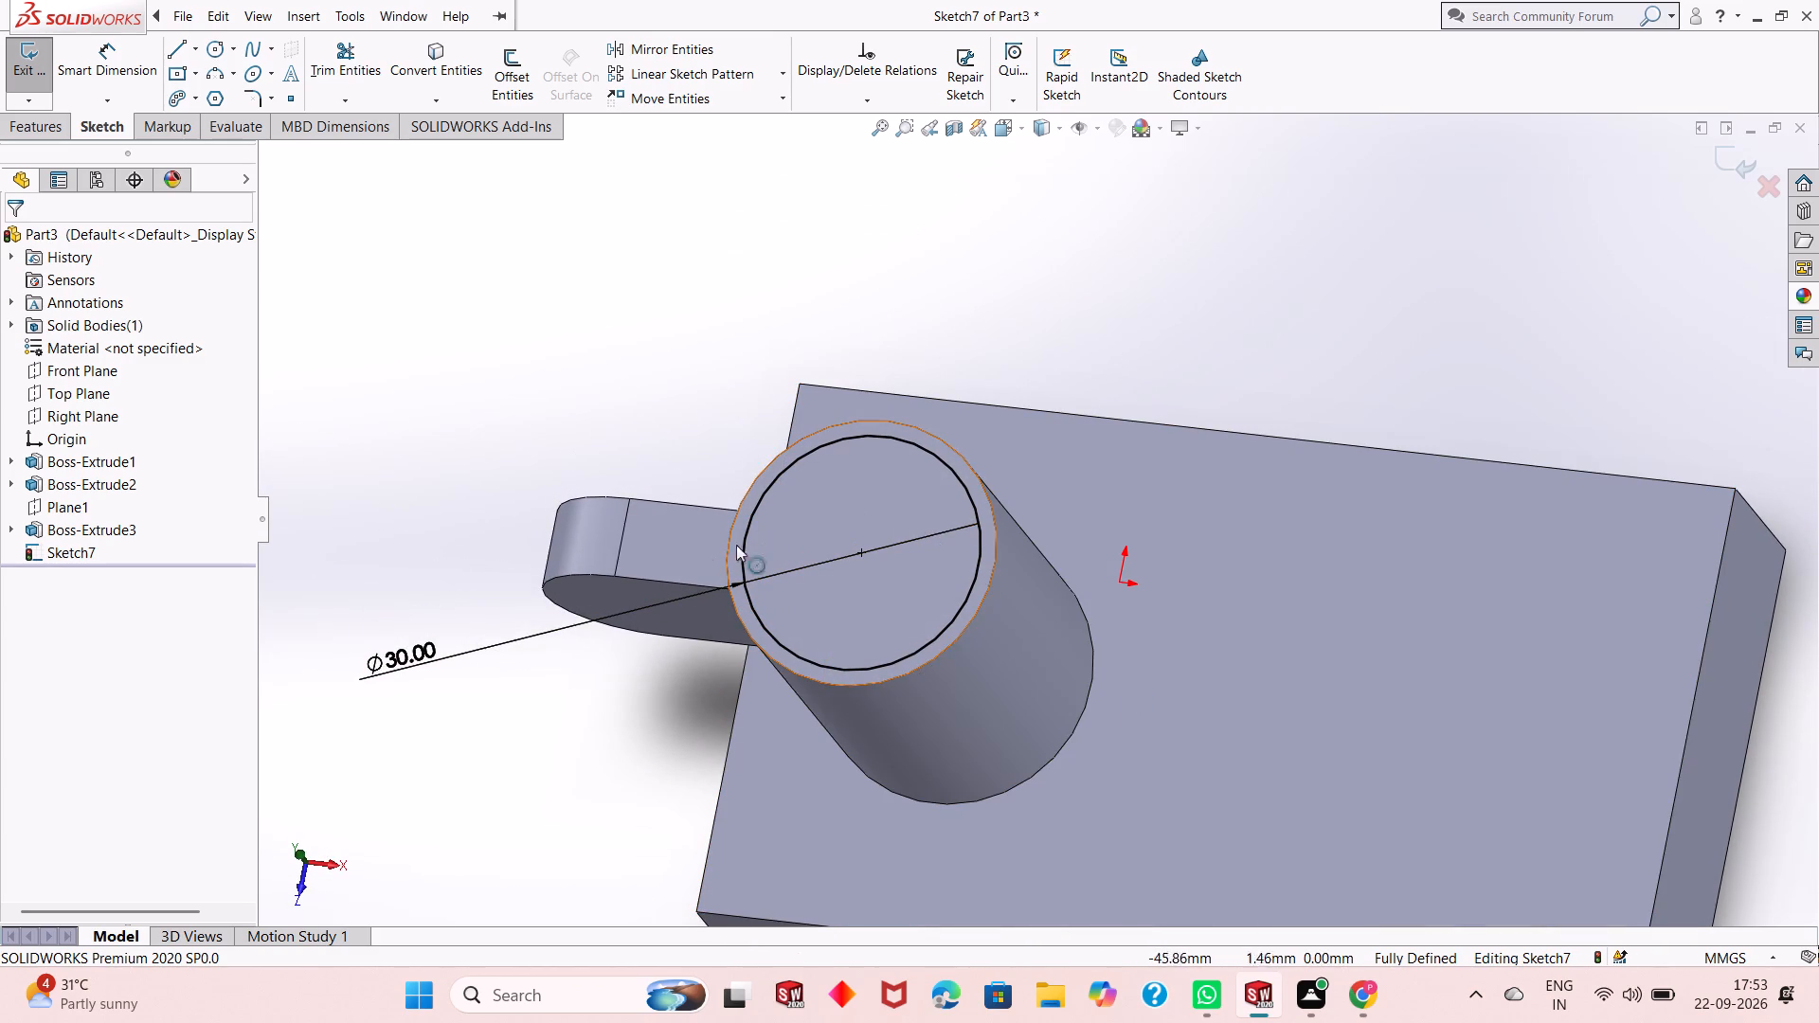
pyautogui.scroll(3, 969, 740)
pyautogui.moveTo(1176, 633); pyautogui.dragTo(1182, 633, button='middle')
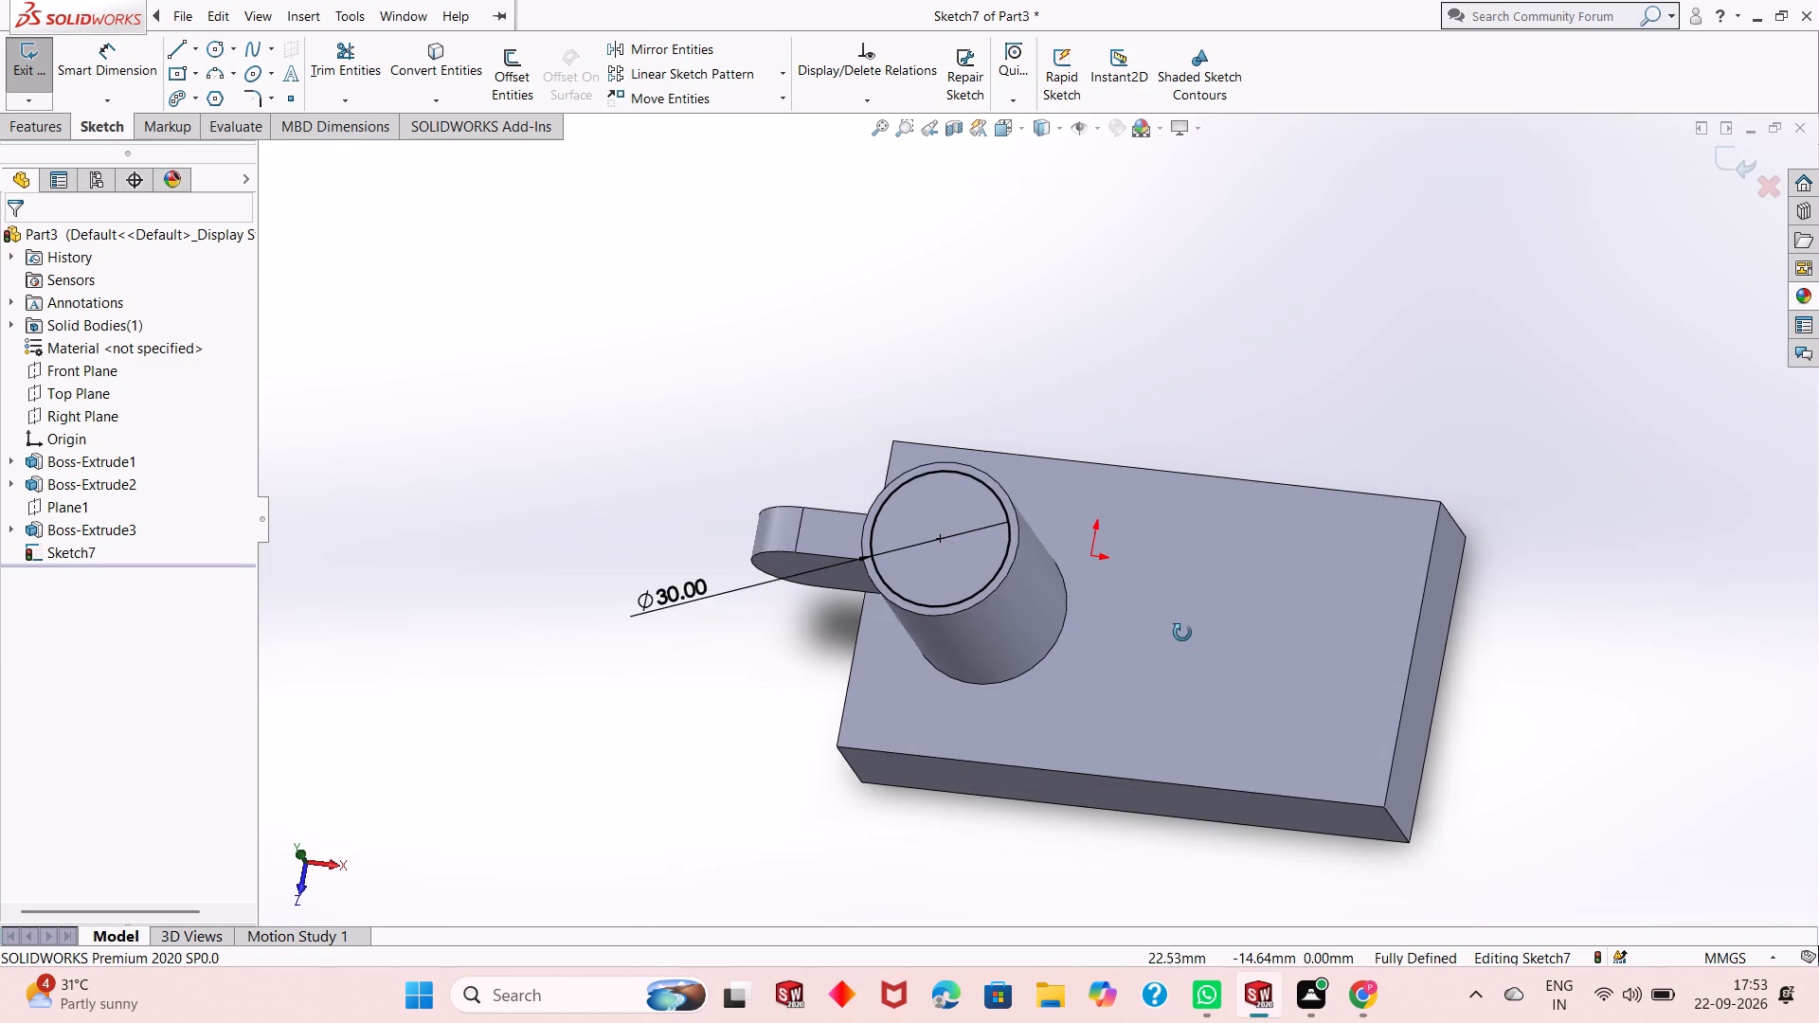
pyautogui.moveTo(1182, 633); pyautogui.dragTo(1203, 759, button='middle')
pyautogui.scroll(-2, 1065, 612)
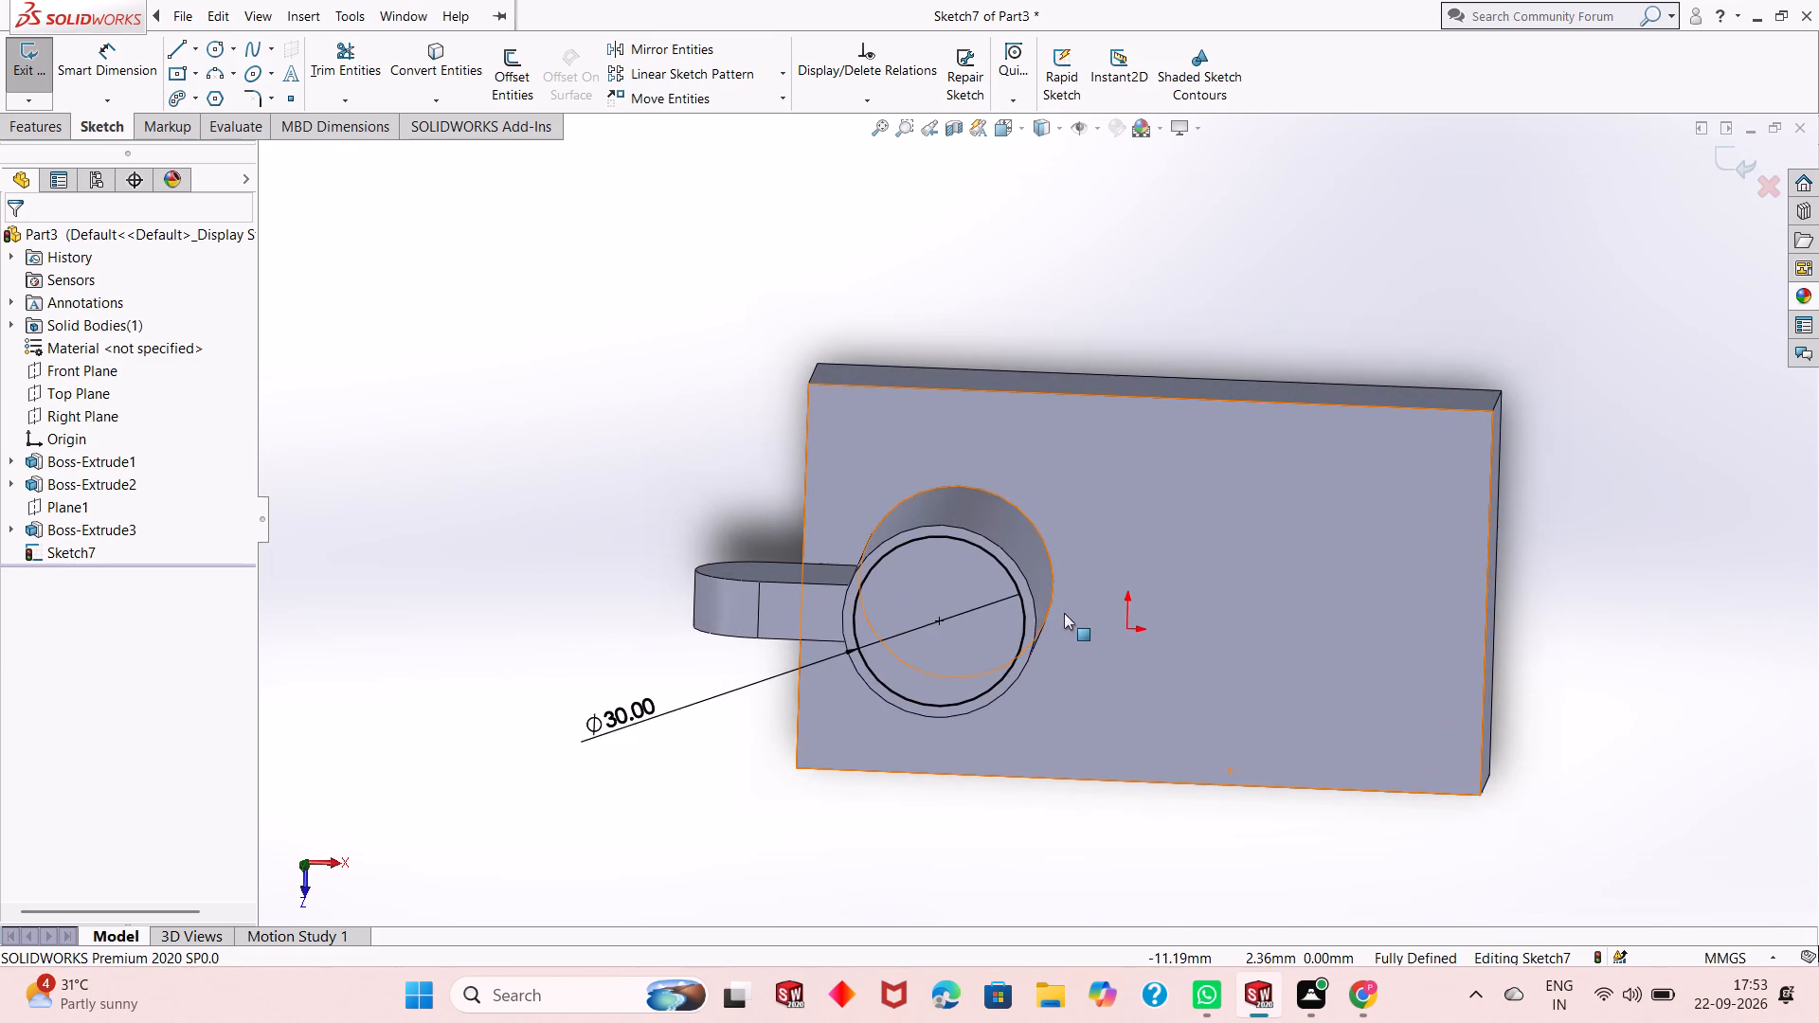
pyautogui.moveTo(1184, 617); pyautogui.dragTo(1201, 565, button='middle')
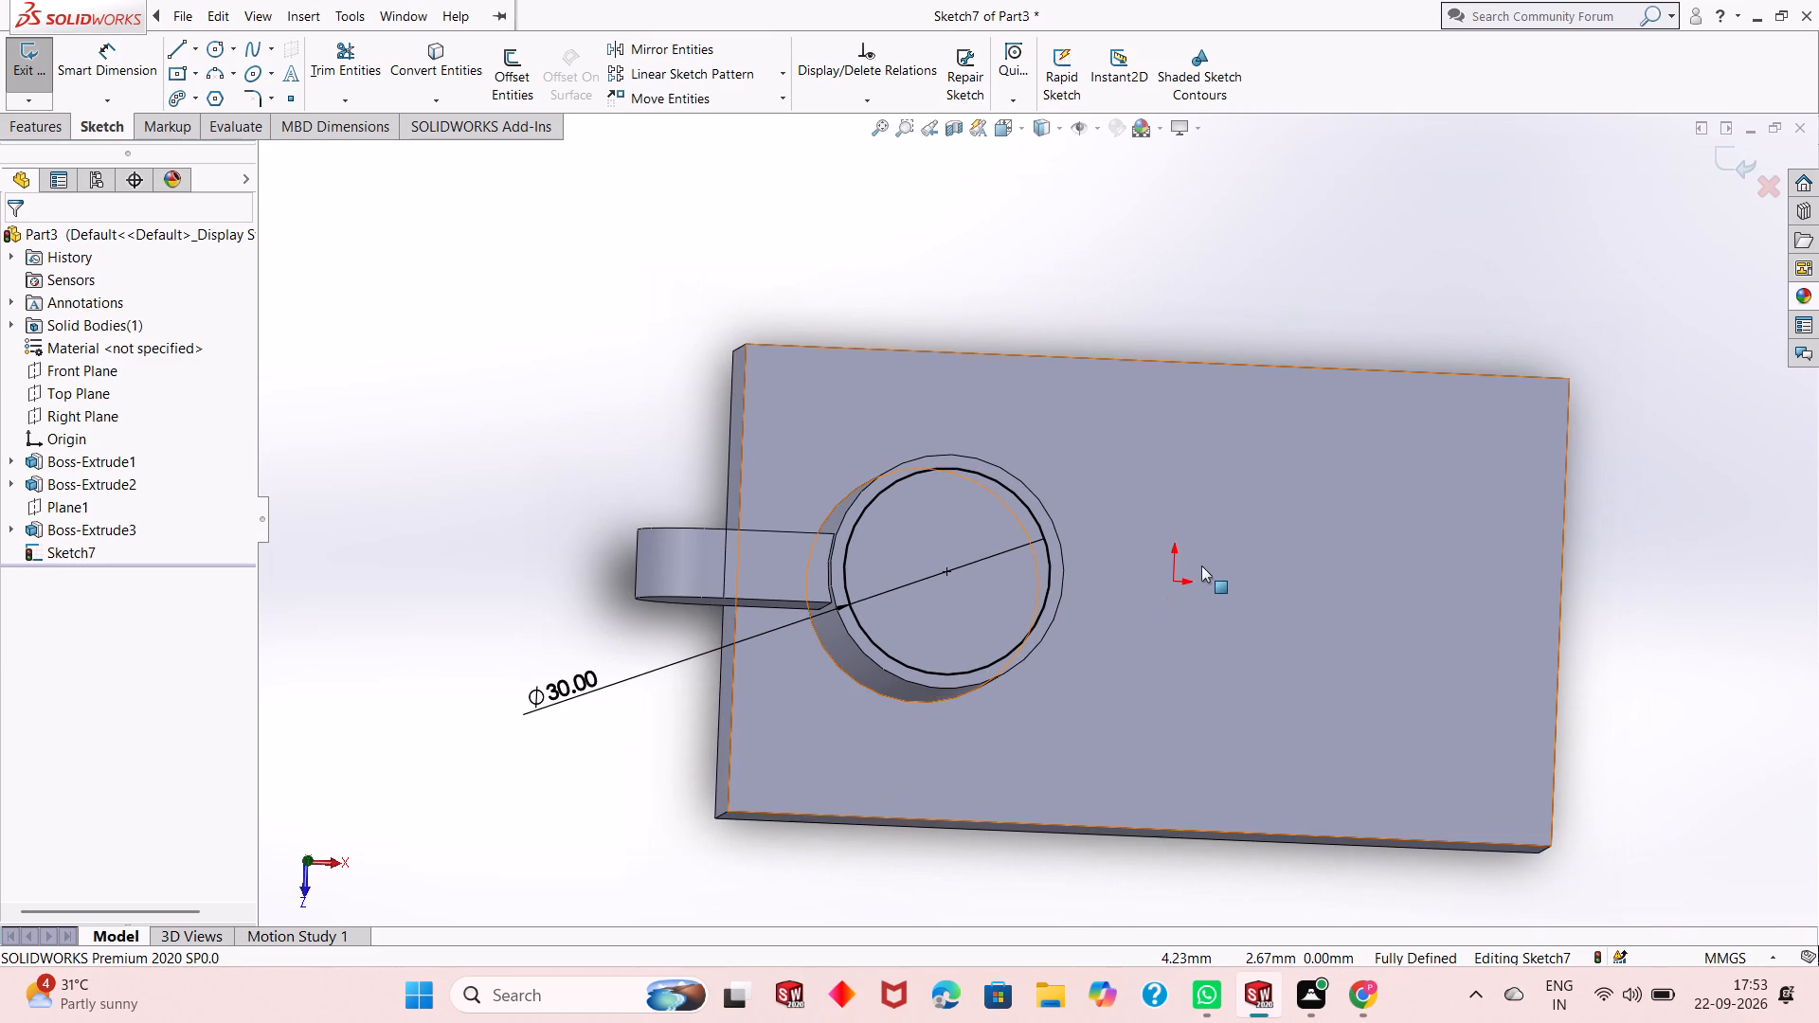
pyautogui.moveTo(1201, 565); pyautogui.dragTo(1195, 580, button='middle')
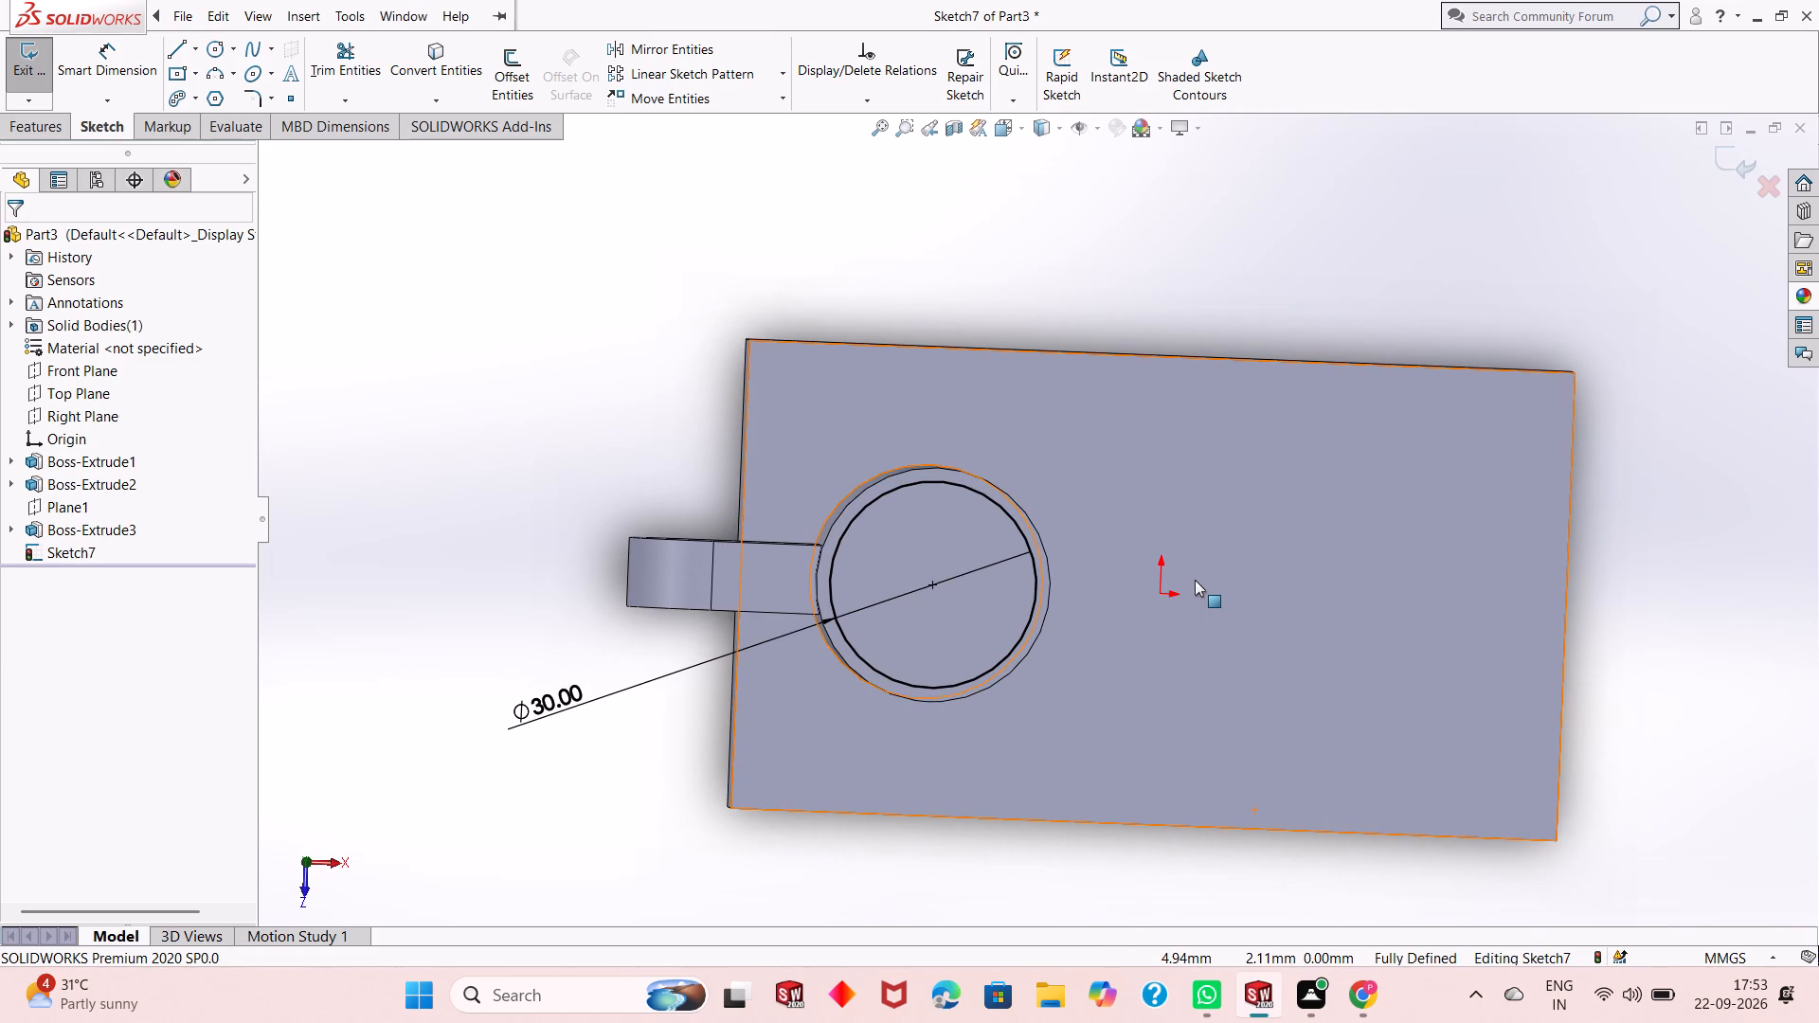
# Examine the circle sketch on the boss's top face square-on and from an oblique angle.
pyautogui.hotkey('ctrl', '8')
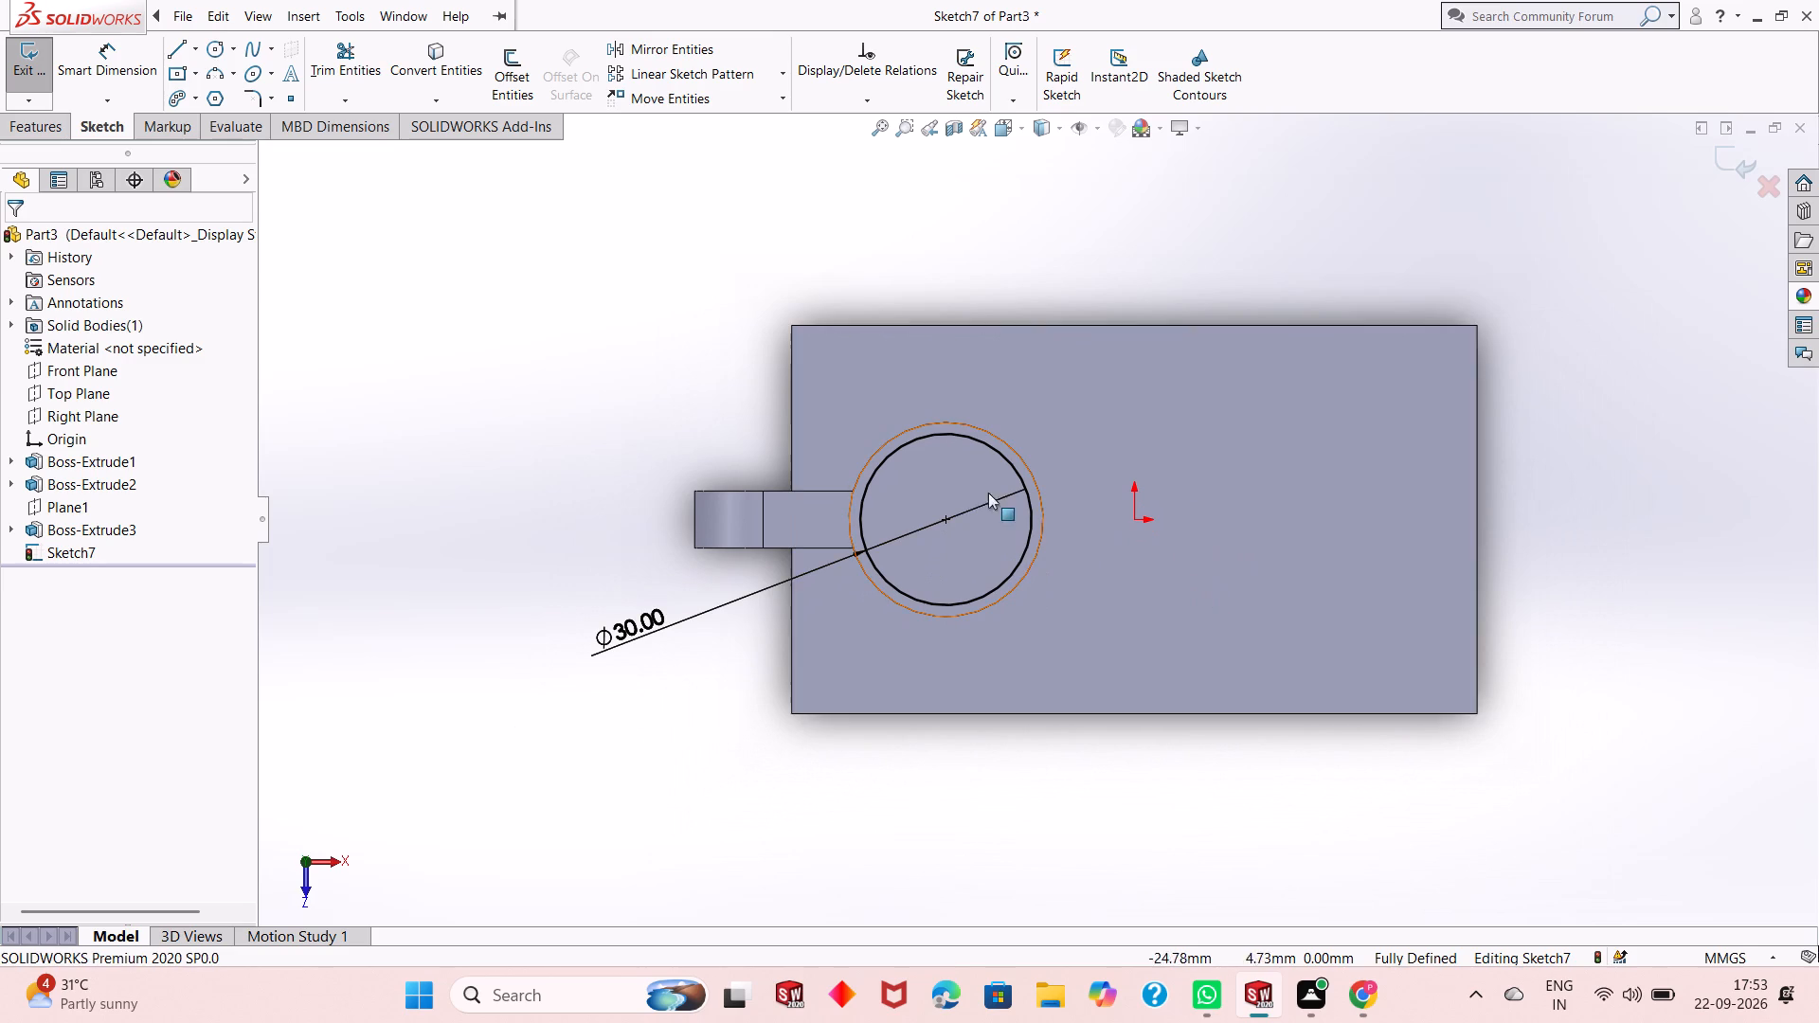
pyautogui.click(735, 443)
pyautogui.scroll(-1, 1059, 507)
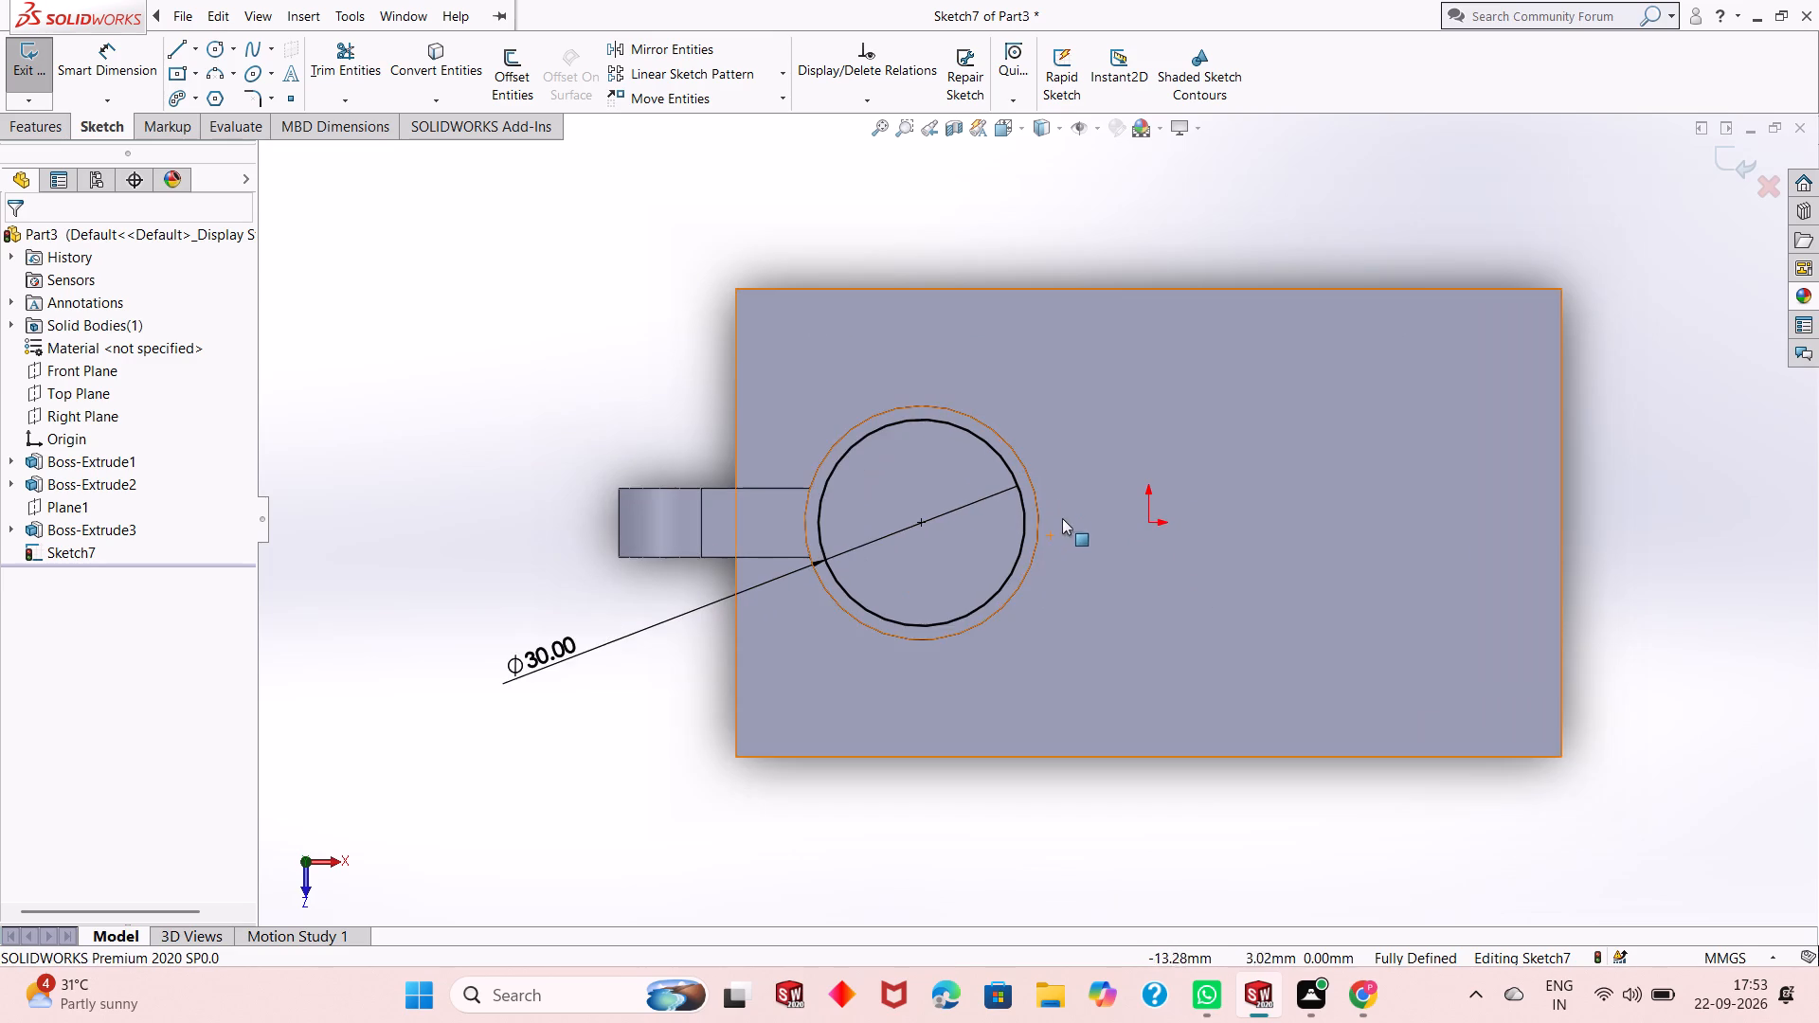
pyautogui.scroll(-3, 1066, 527)
pyautogui.scroll(3, 1063, 523)
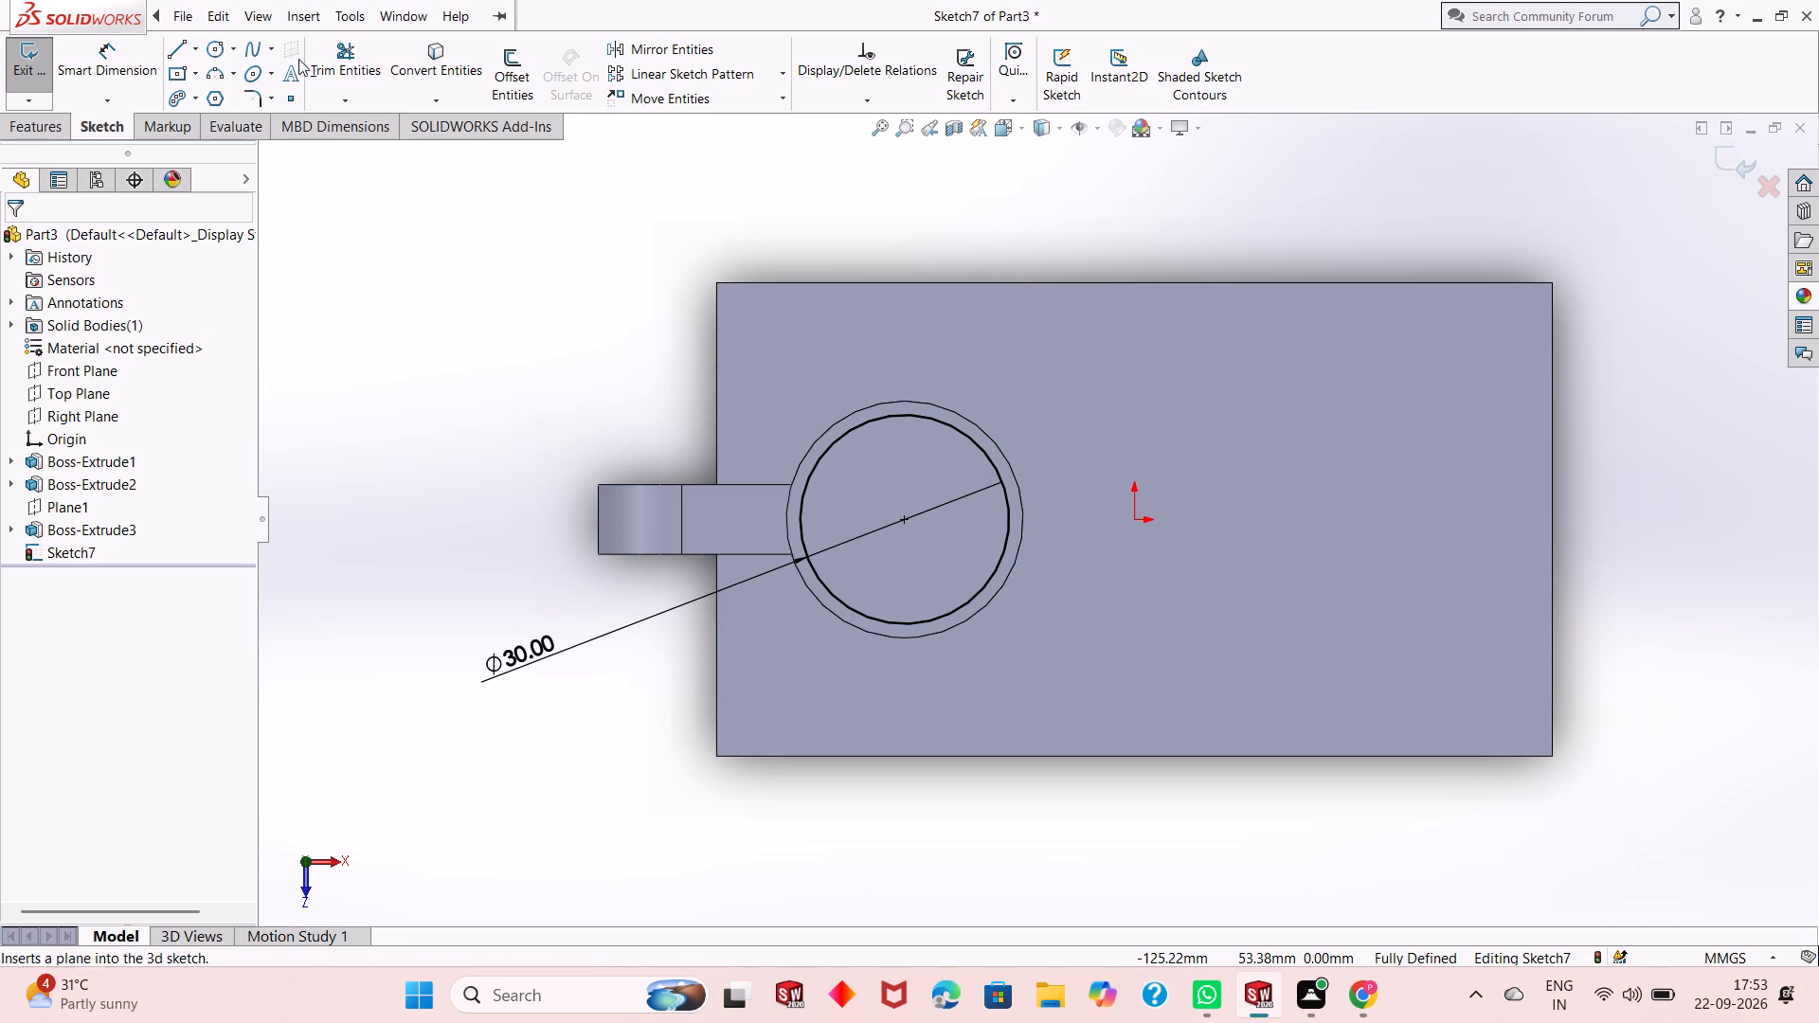
pyautogui.scroll(-1, 930, 584)
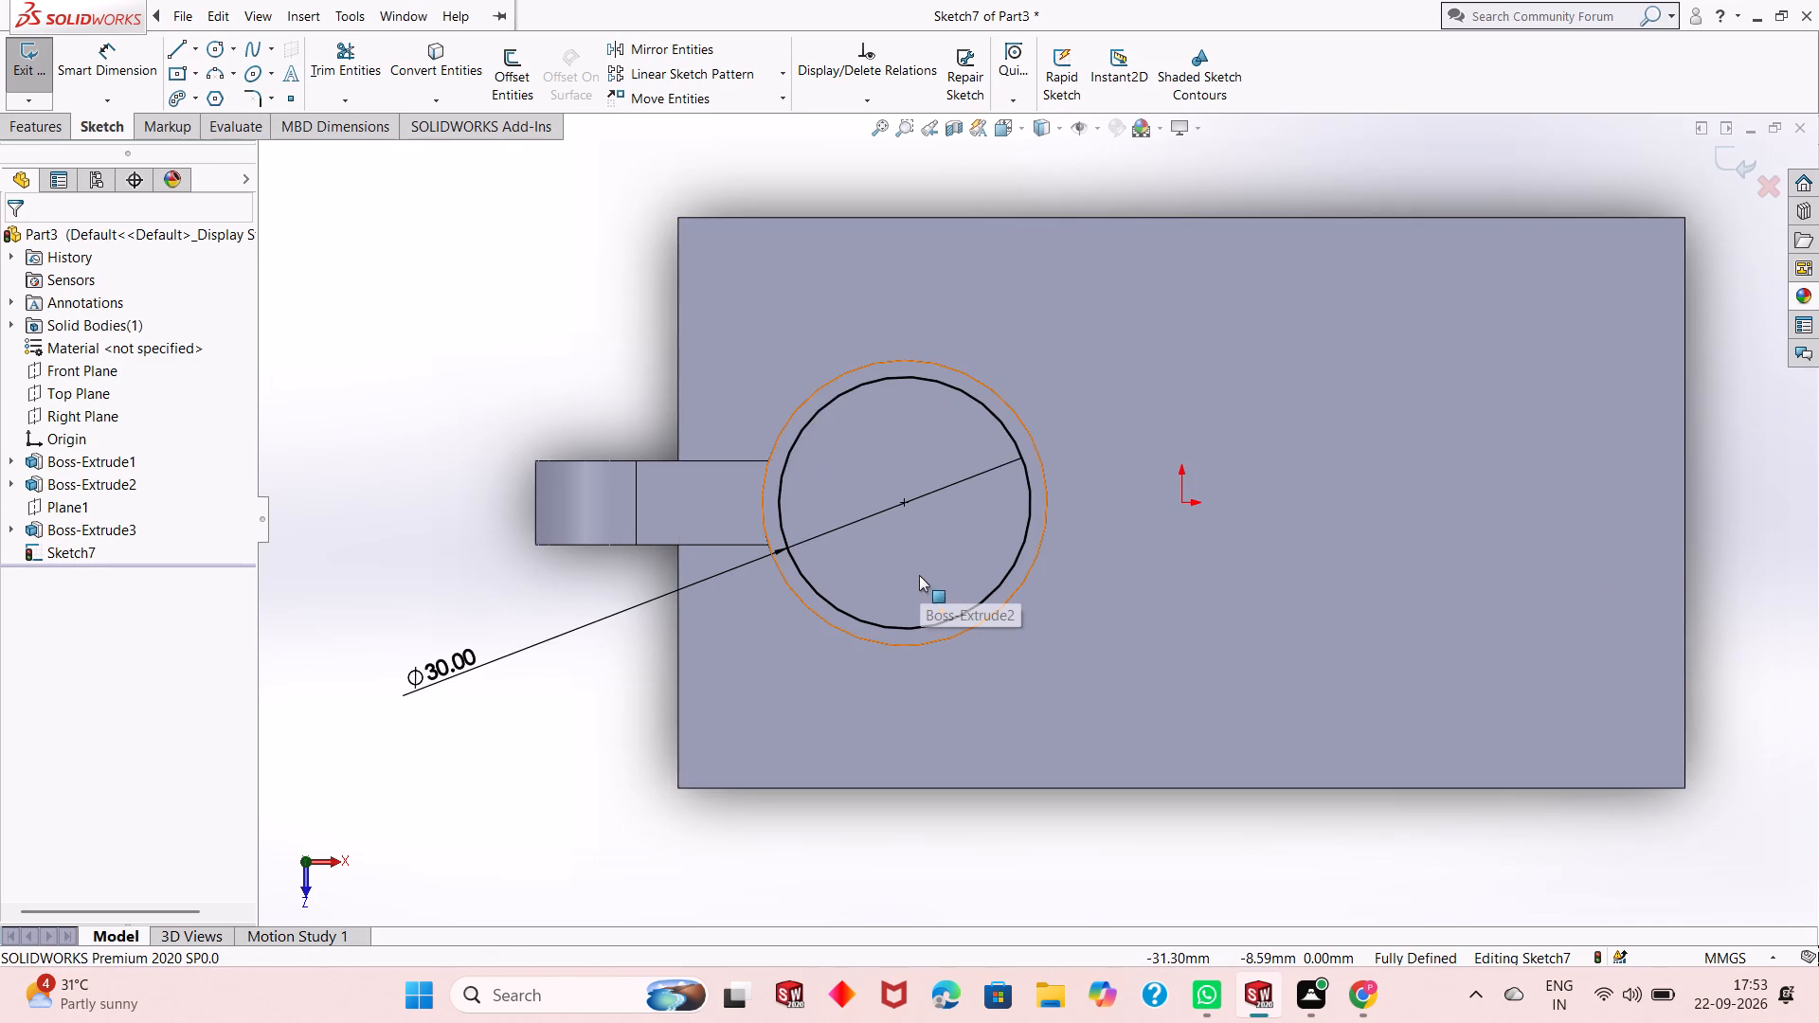
pyautogui.moveTo(919, 575); pyautogui.dragTo(909, 401, button='middle')
pyautogui.scroll(2, 909, 400)
pyautogui.scroll(-1, 898, 306)
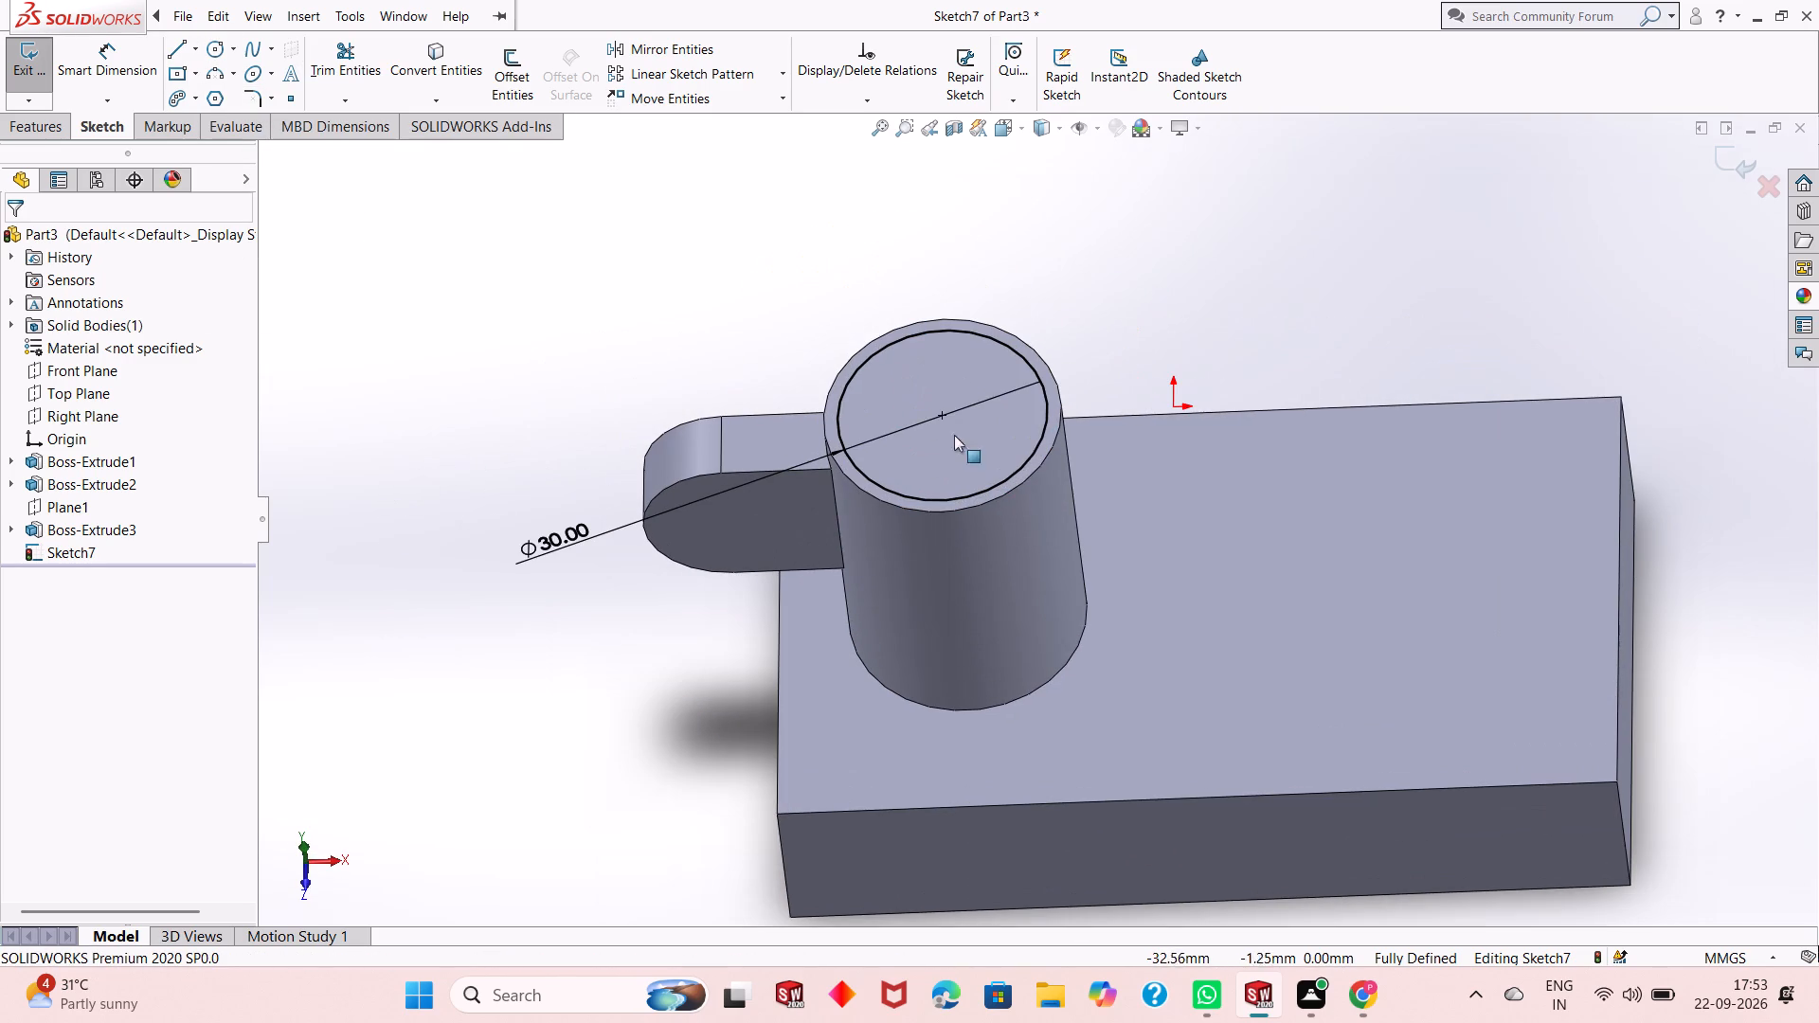
# Examine the 30 mm circle on the boss's top face together with the boss, lug and base block from several oblique angles.
pyautogui.moveTo(1029, 487); pyautogui.dragTo(1030, 438, button='middle')
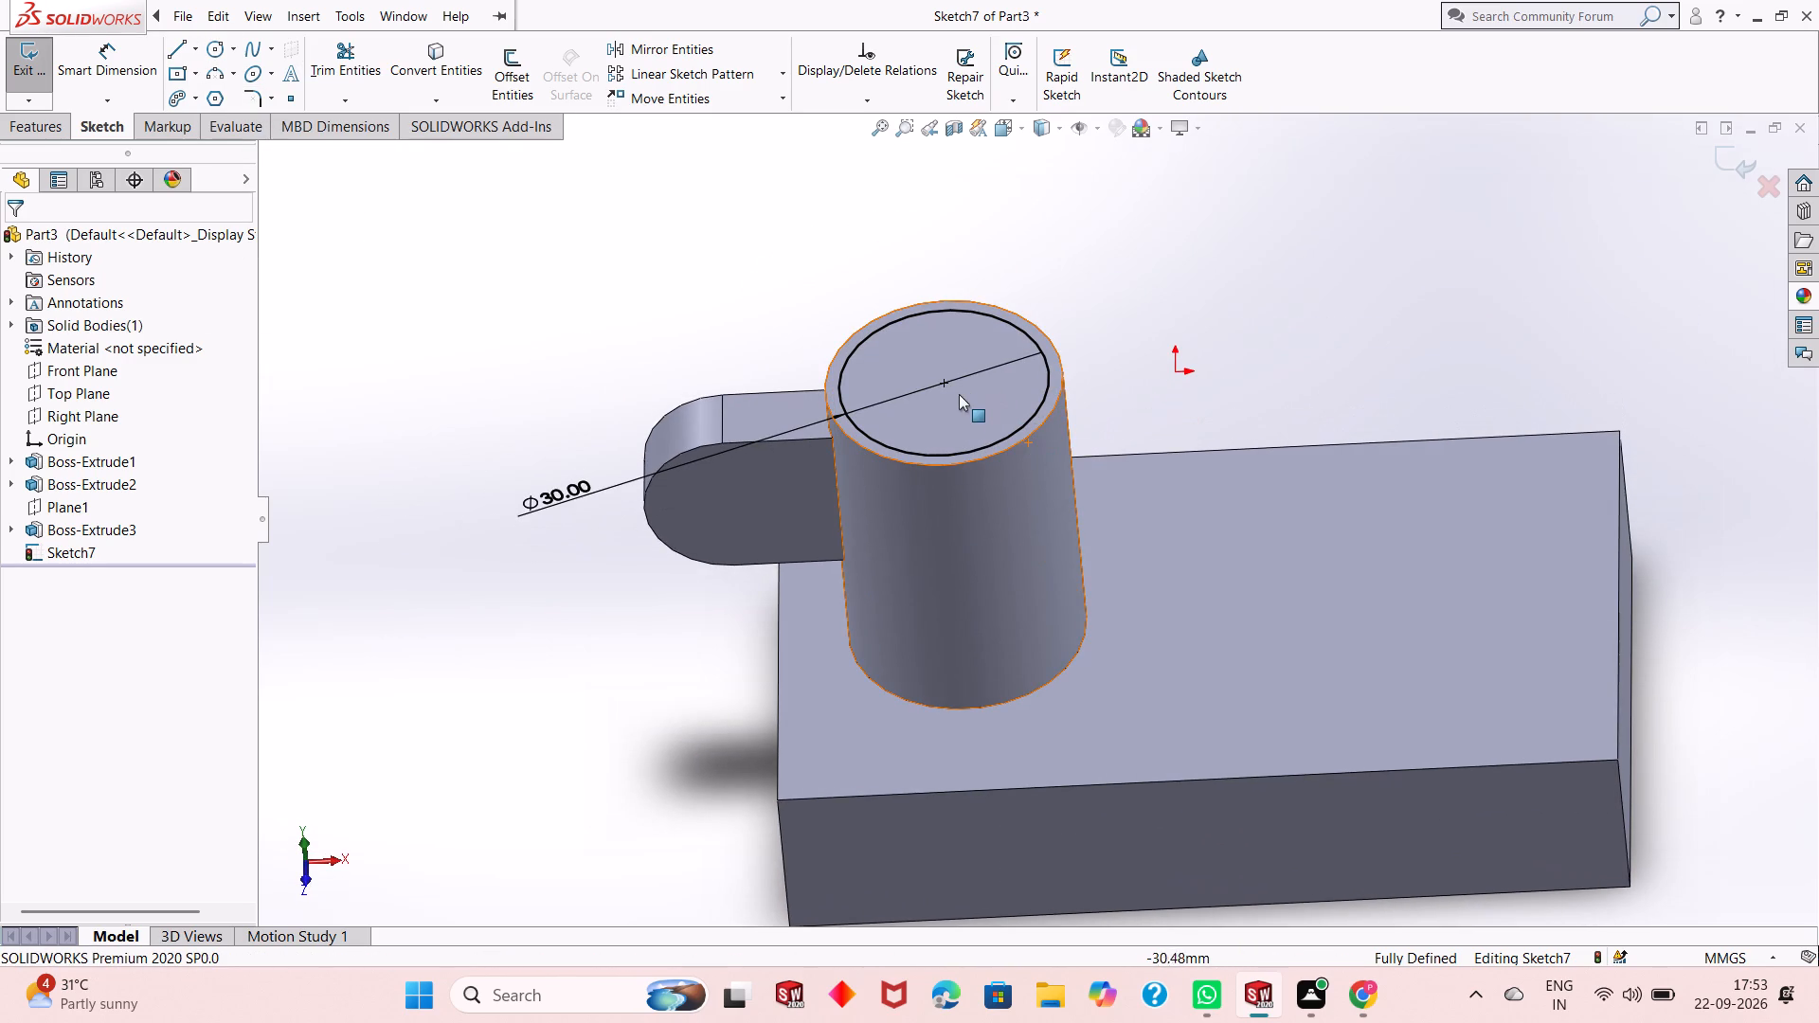
pyautogui.scroll(1, 940, 436)
pyautogui.scroll(-2, 976, 300)
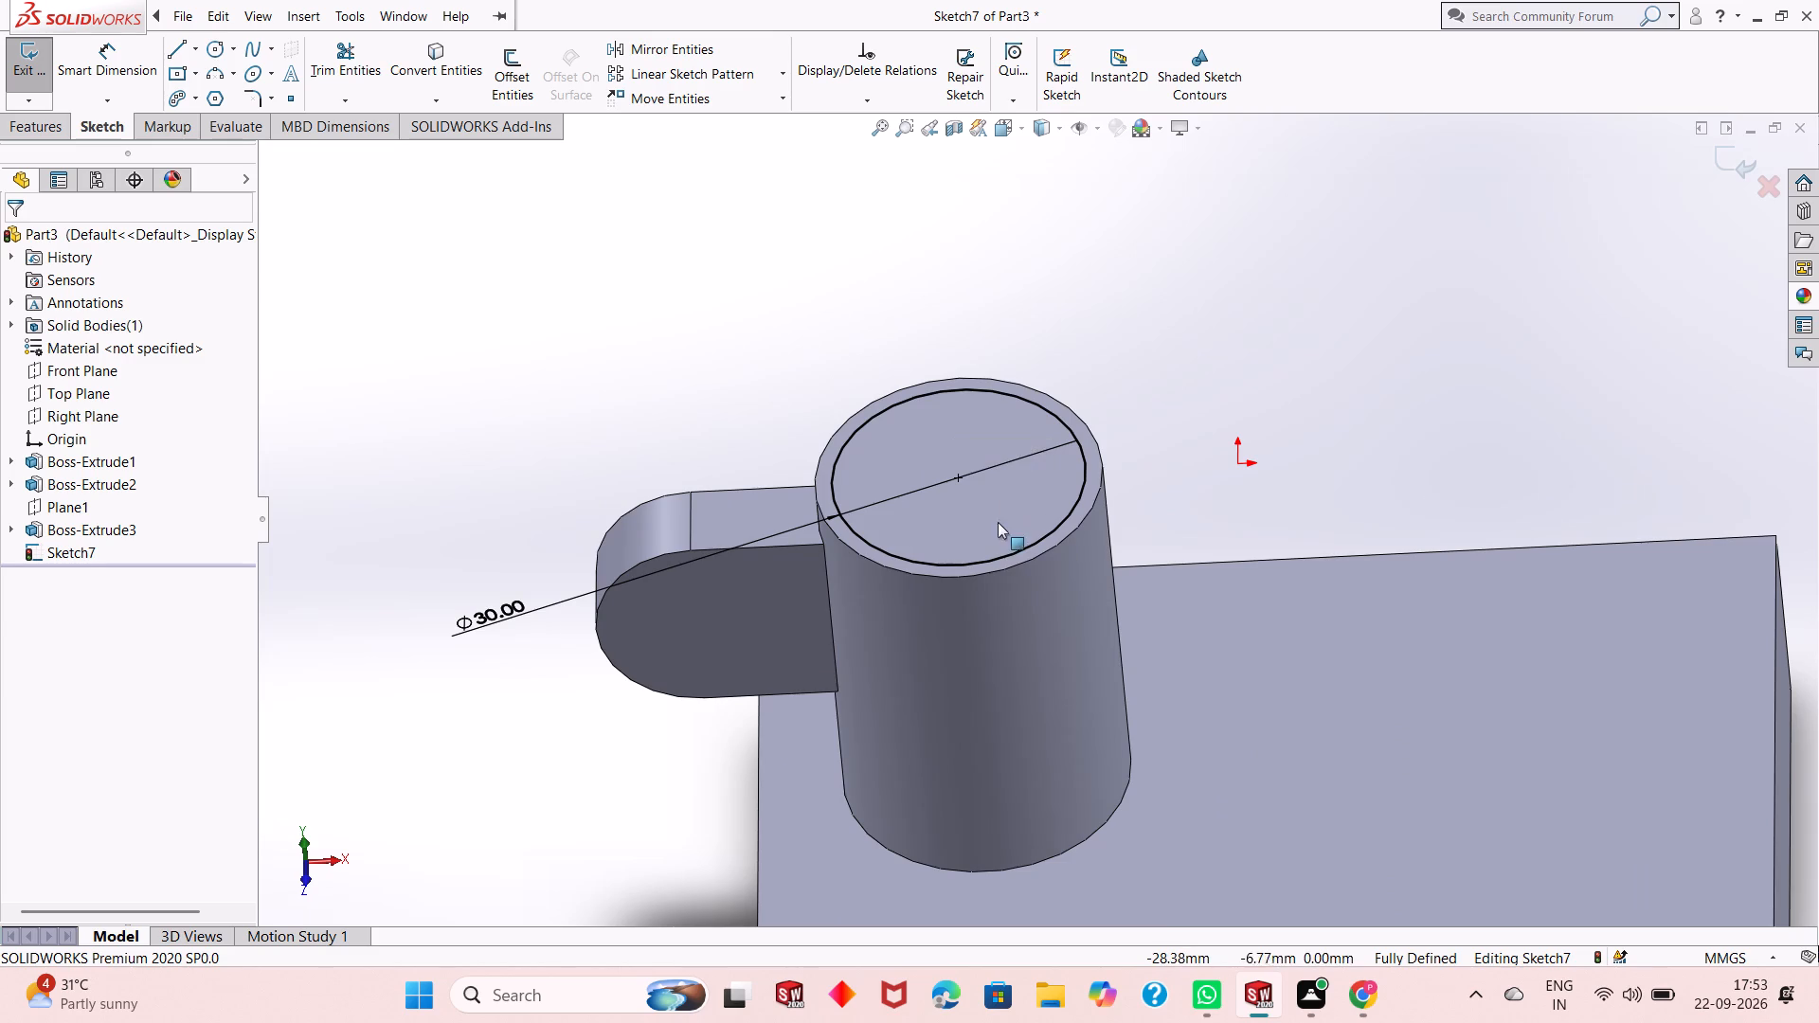
pyautogui.moveTo(998, 530); pyautogui.dragTo(1002, 490, button='middle')
pyautogui.scroll(2, 1015, 587)
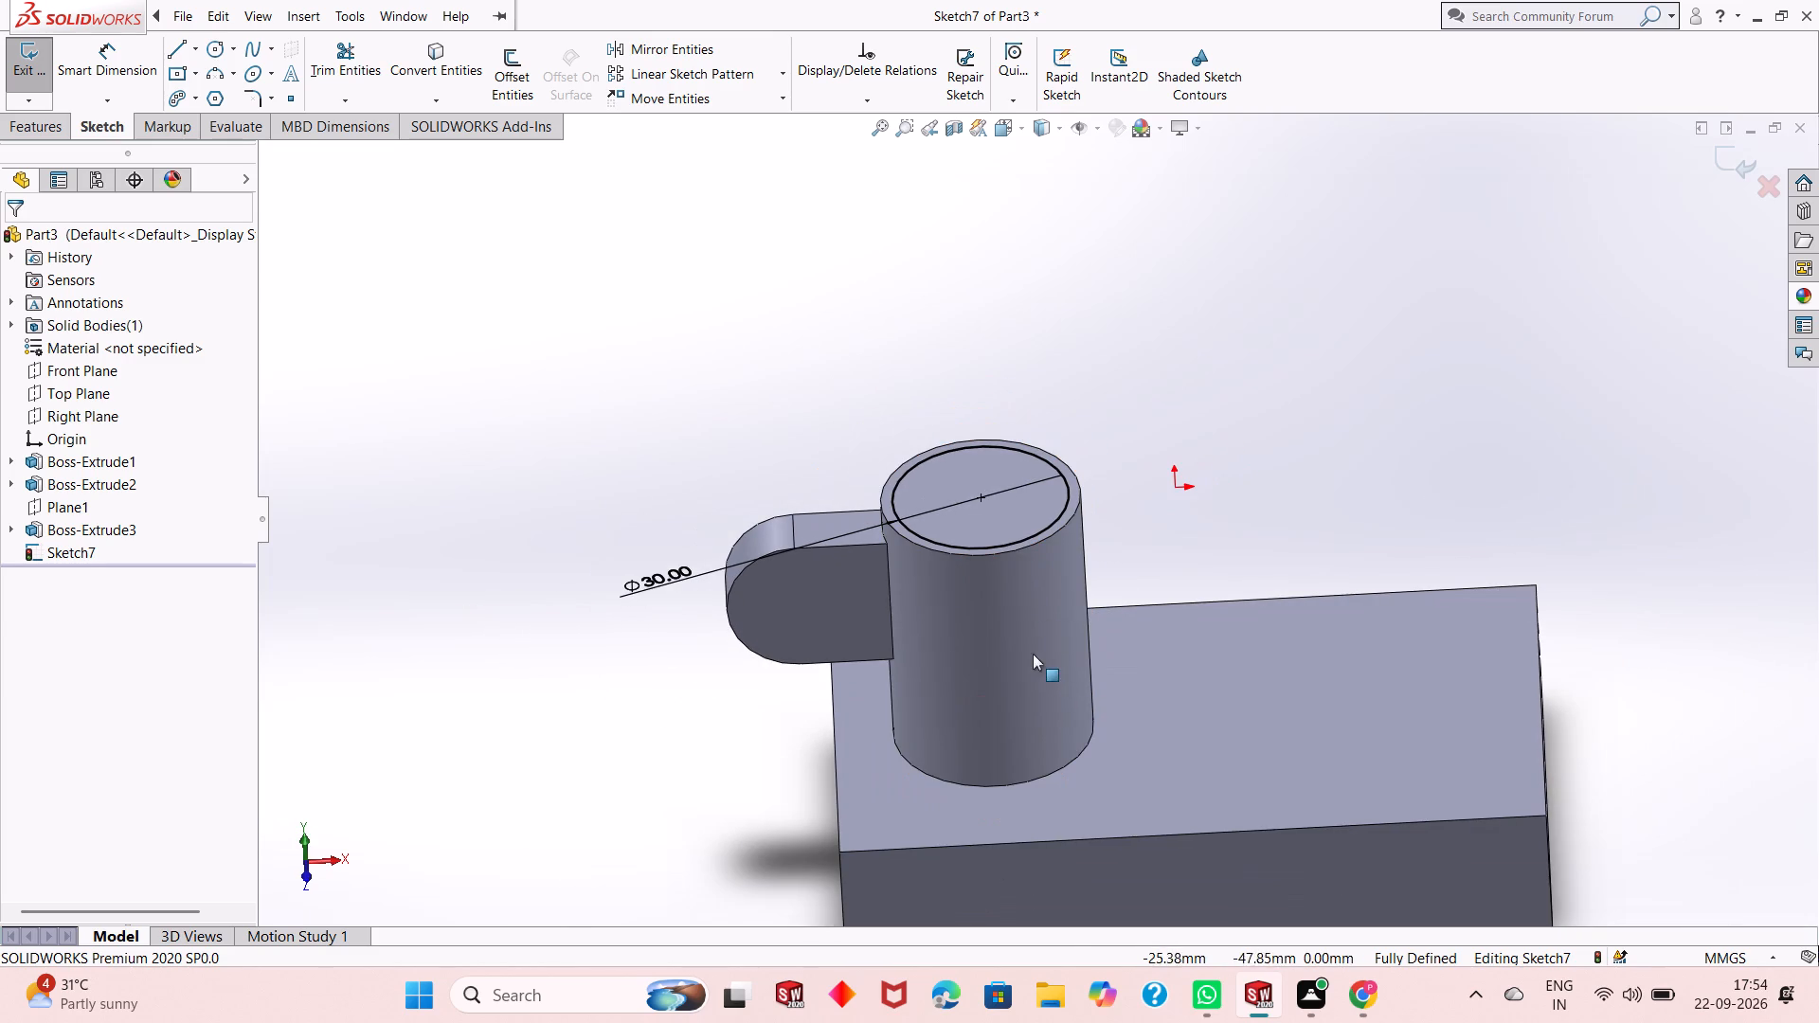
pyautogui.scroll(1, 1021, 642)
pyautogui.moveTo(1031, 601); pyautogui.dragTo(1024, 668, button='middle')
pyautogui.scroll(-2, 1001, 514)
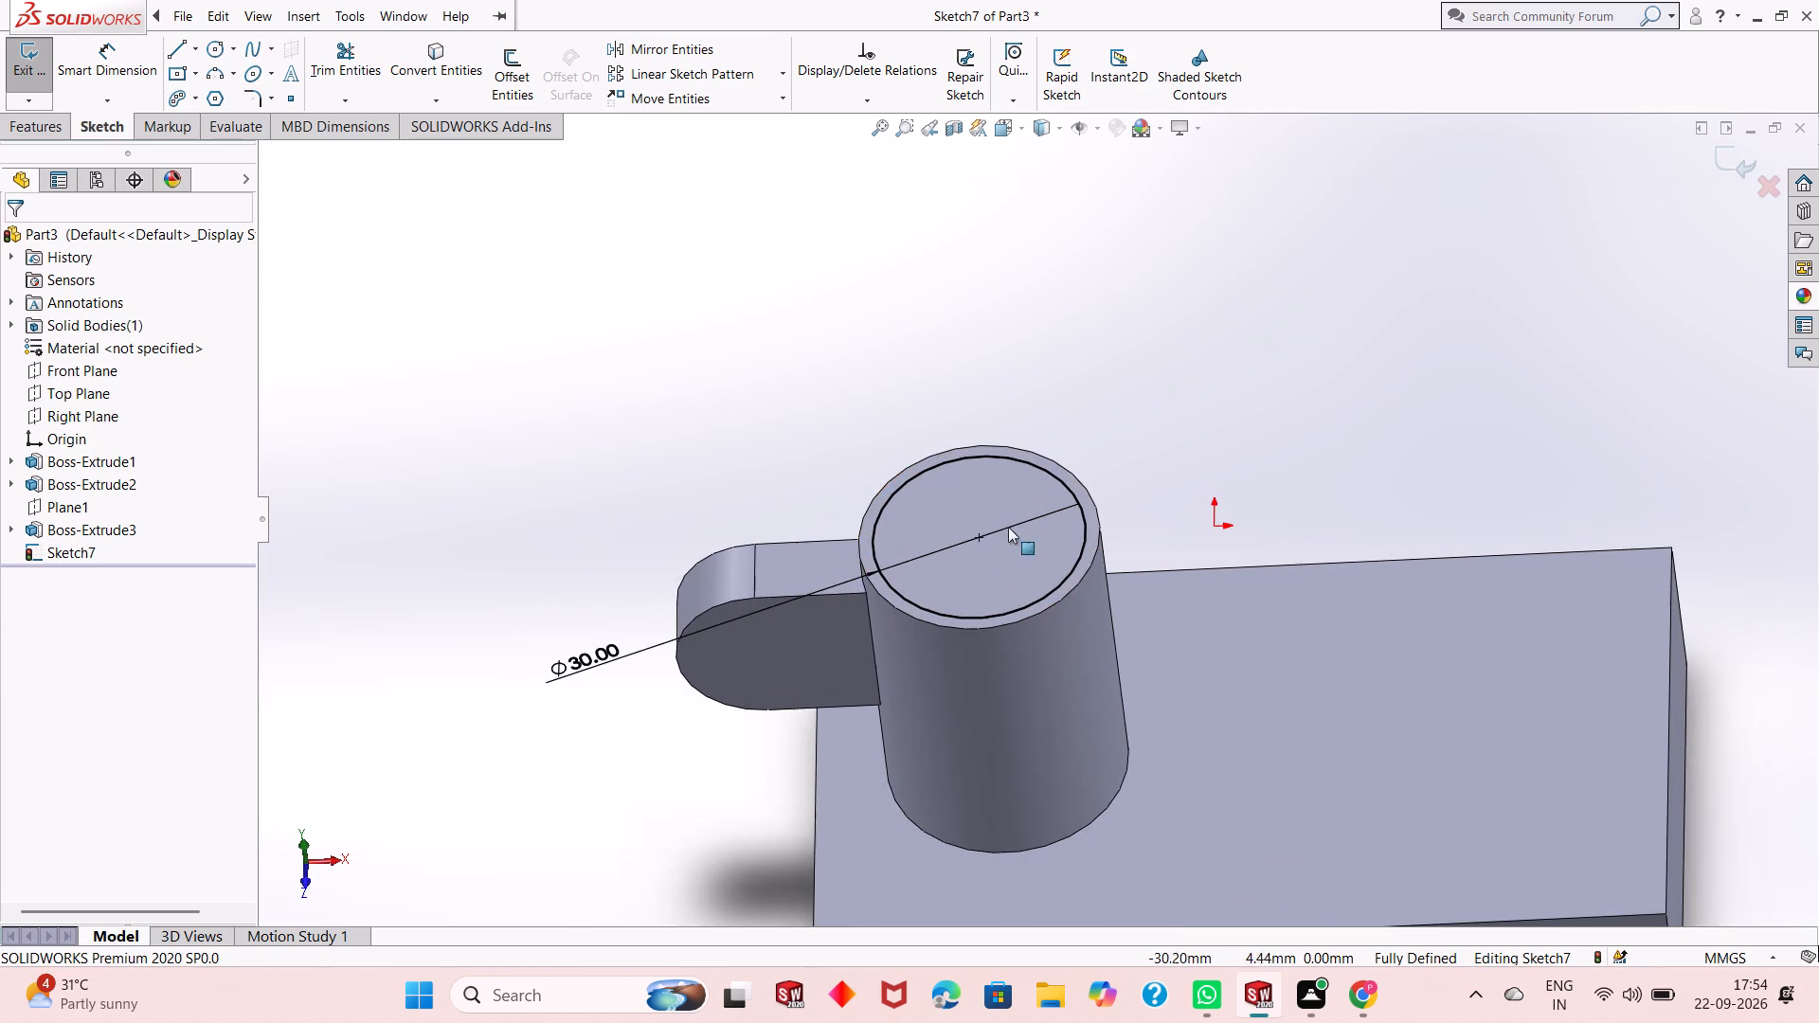
pyautogui.scroll(2, 1041, 571)
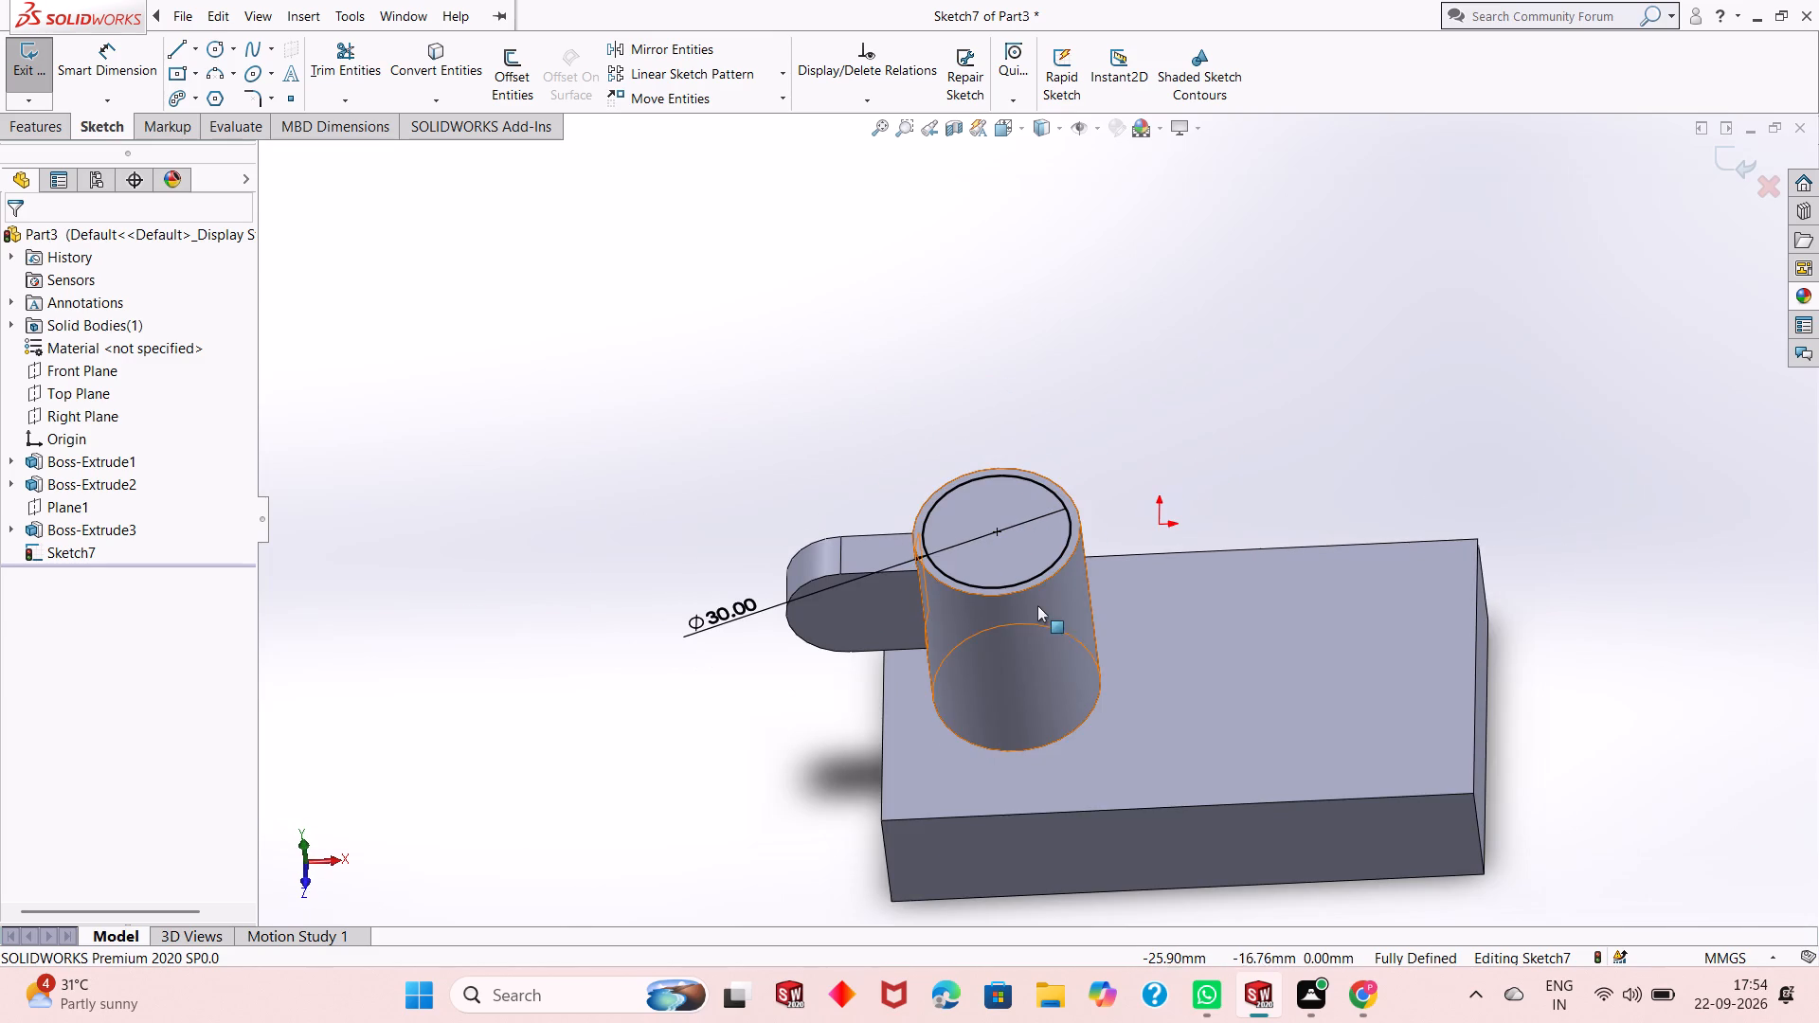
pyautogui.moveTo(1044, 621); pyautogui.dragTo(1042, 652, button='middle')
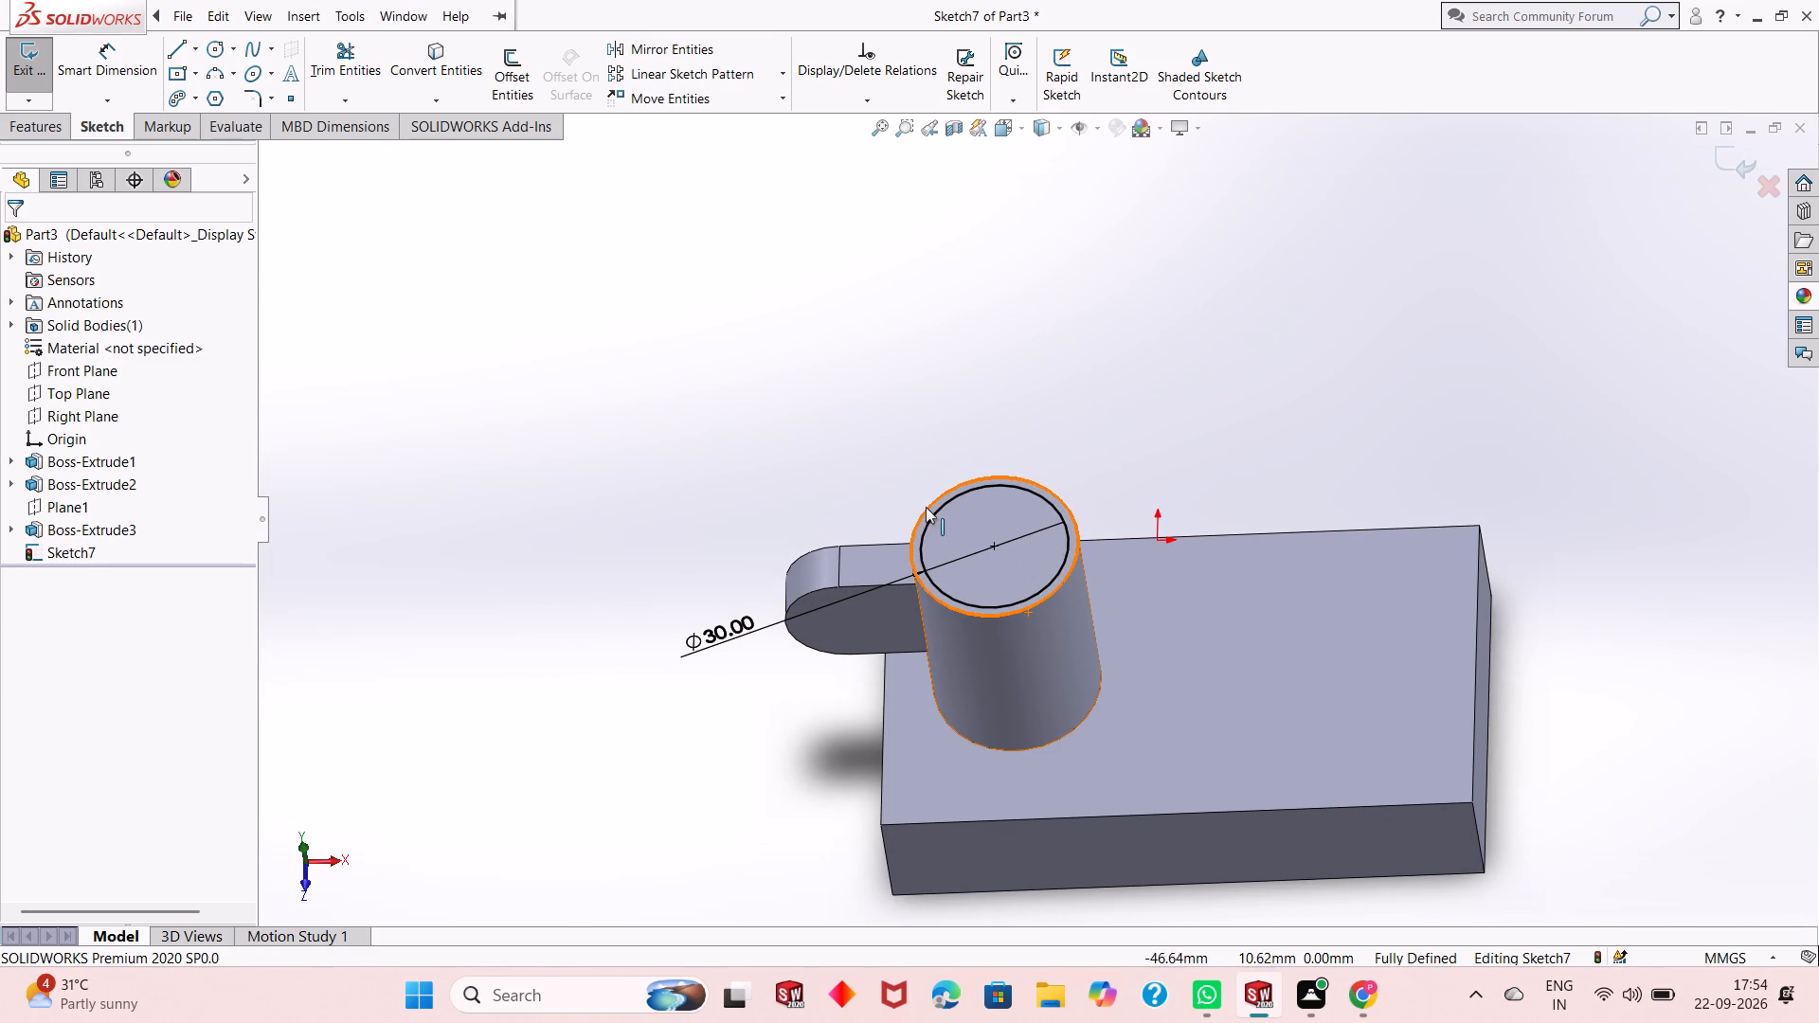
pyautogui.scroll(-2, 1025, 632)
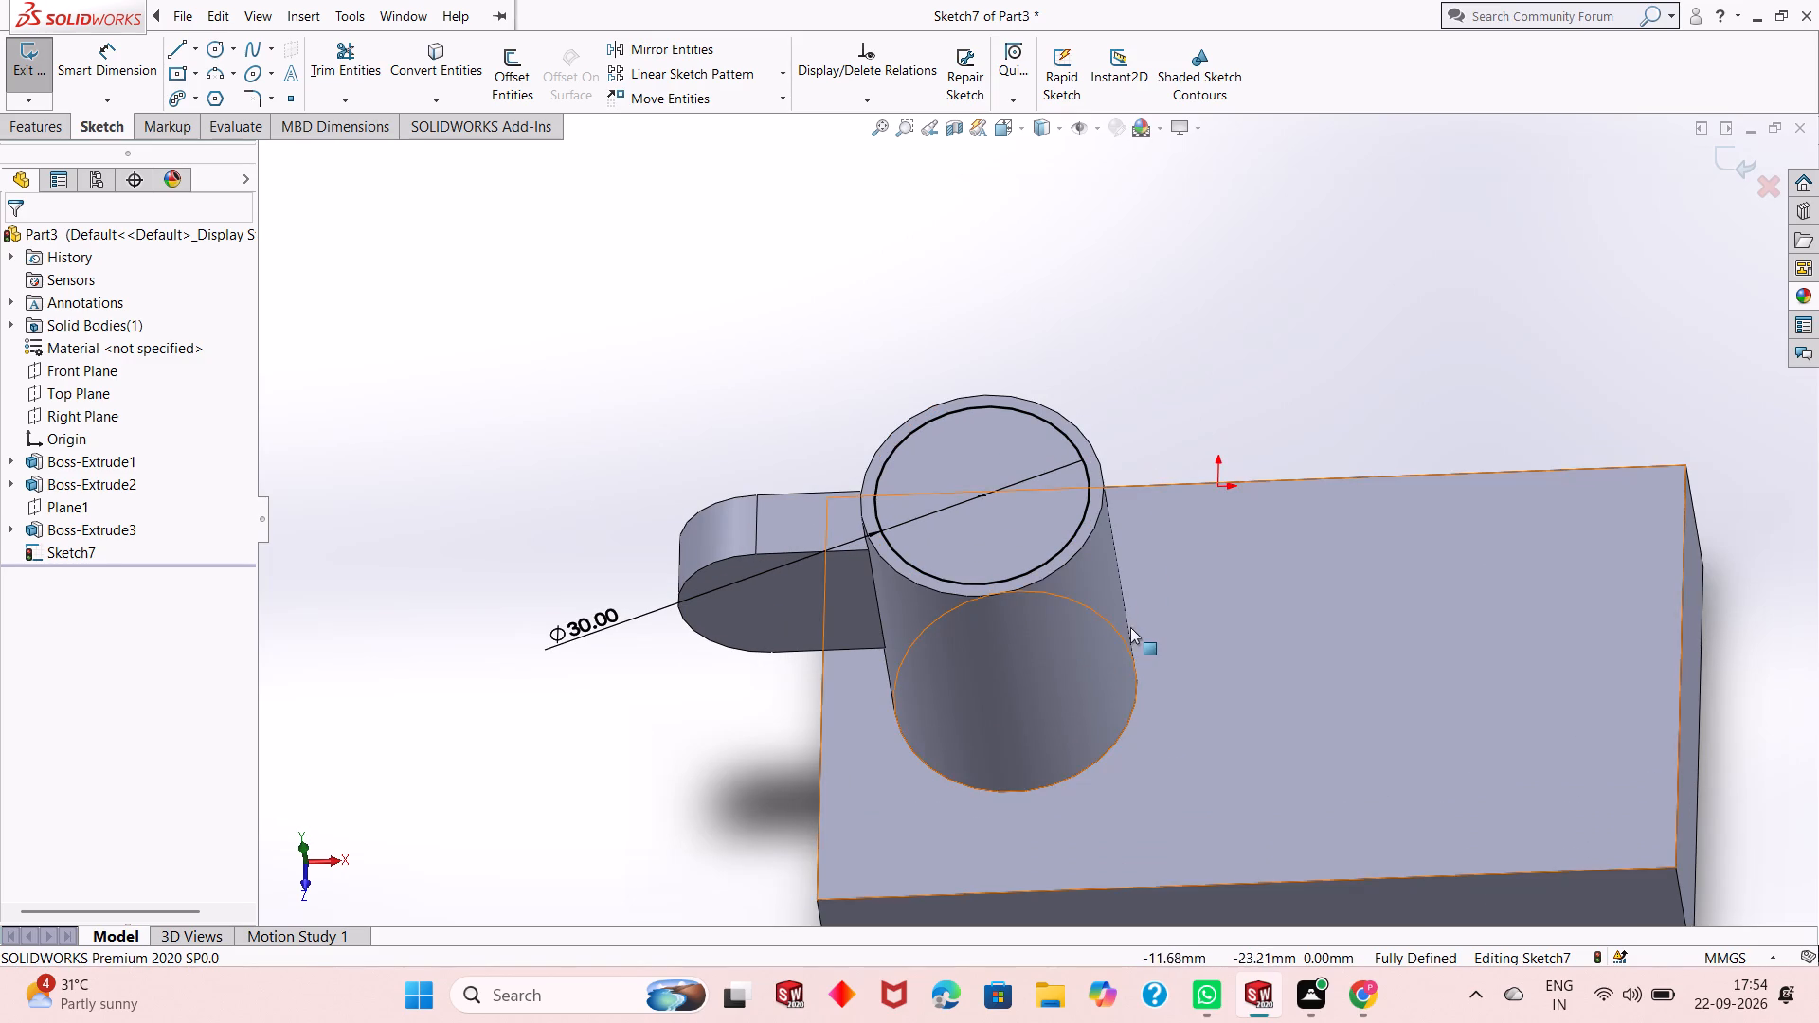
pyautogui.scroll(-1, 1130, 627)
pyautogui.scroll(1, 1081, 575)
pyautogui.scroll(2, 984, 472)
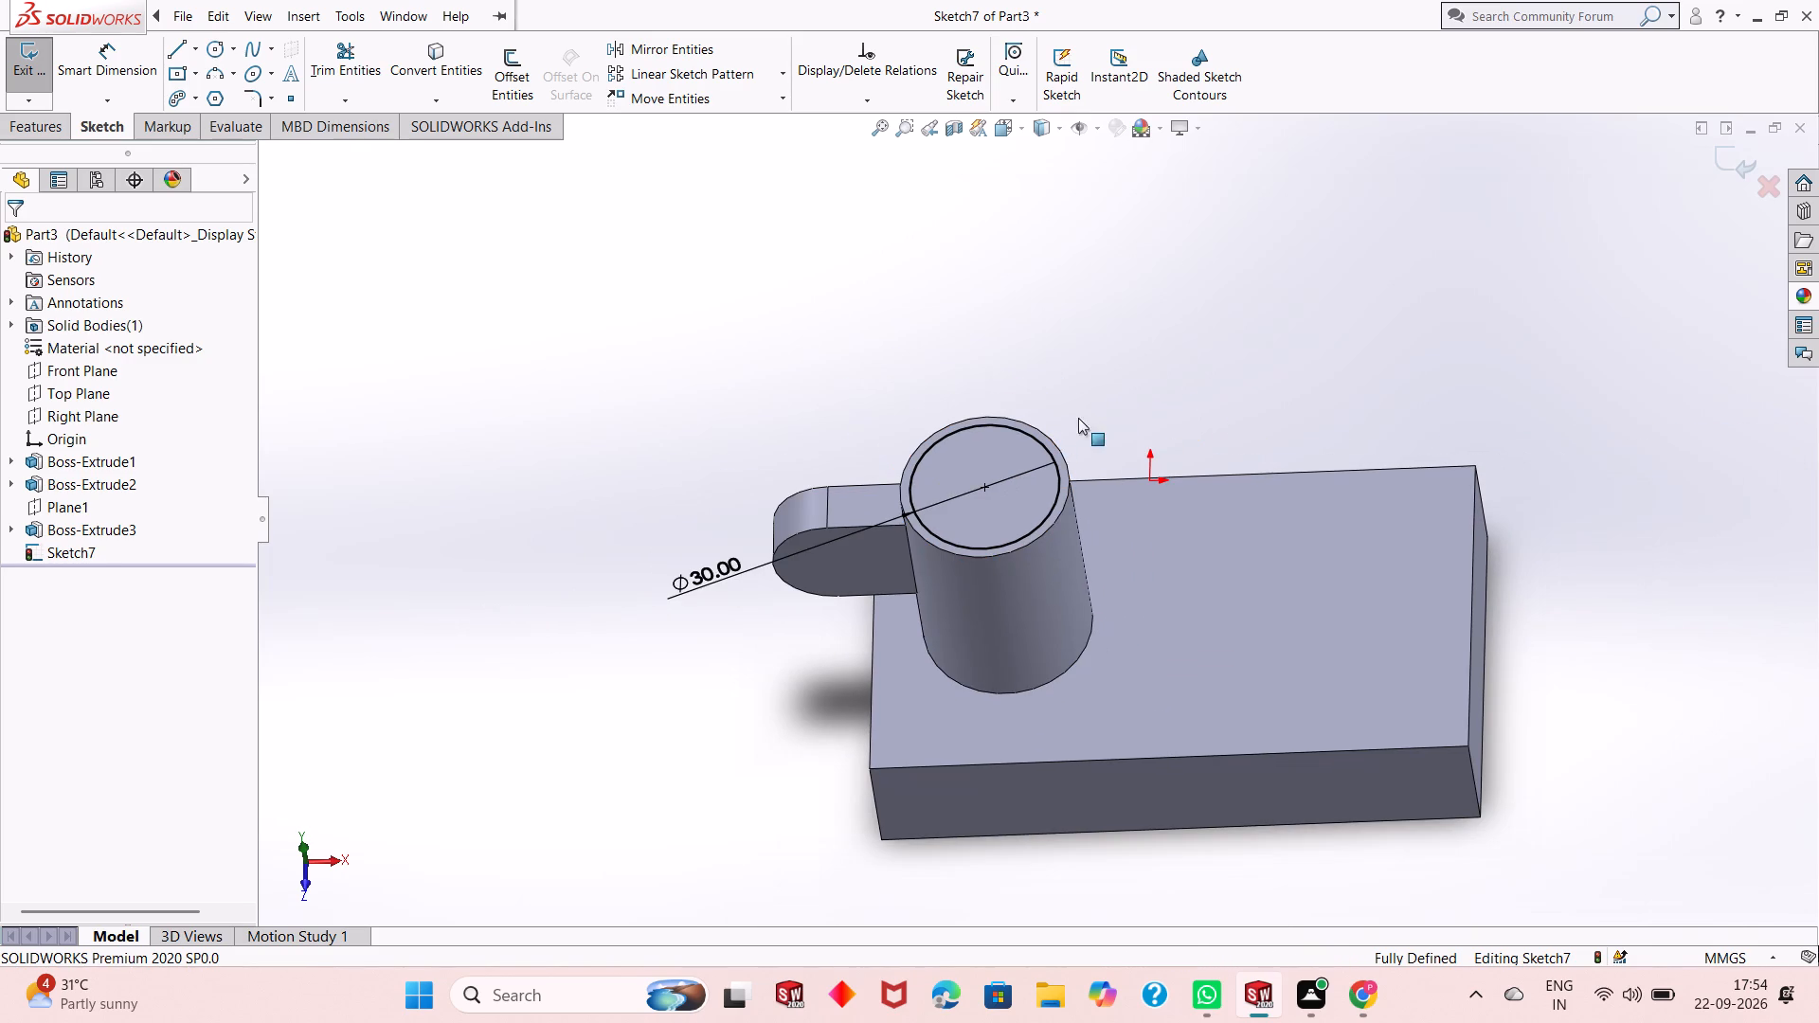
pyautogui.moveTo(1104, 403); pyautogui.dragTo(1103, 425, button='middle')
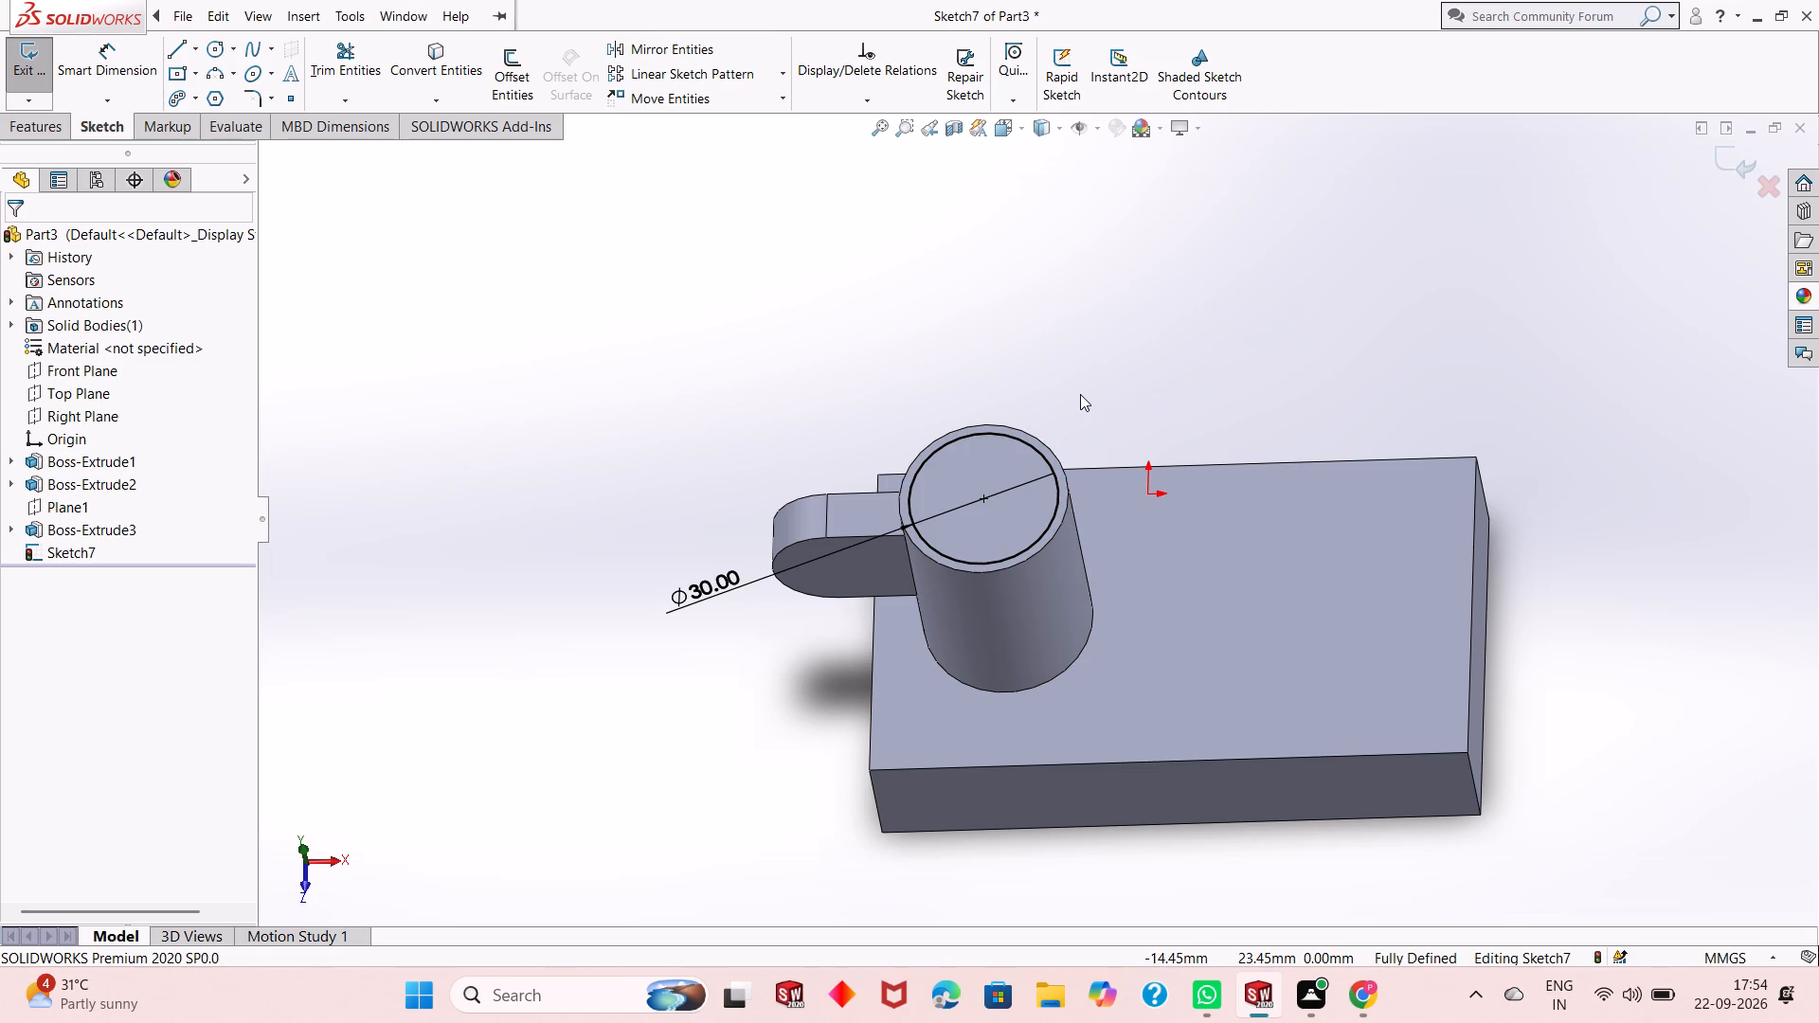
pyautogui.scroll(-1, 1080, 394)
pyautogui.scroll(-1, 1082, 570)
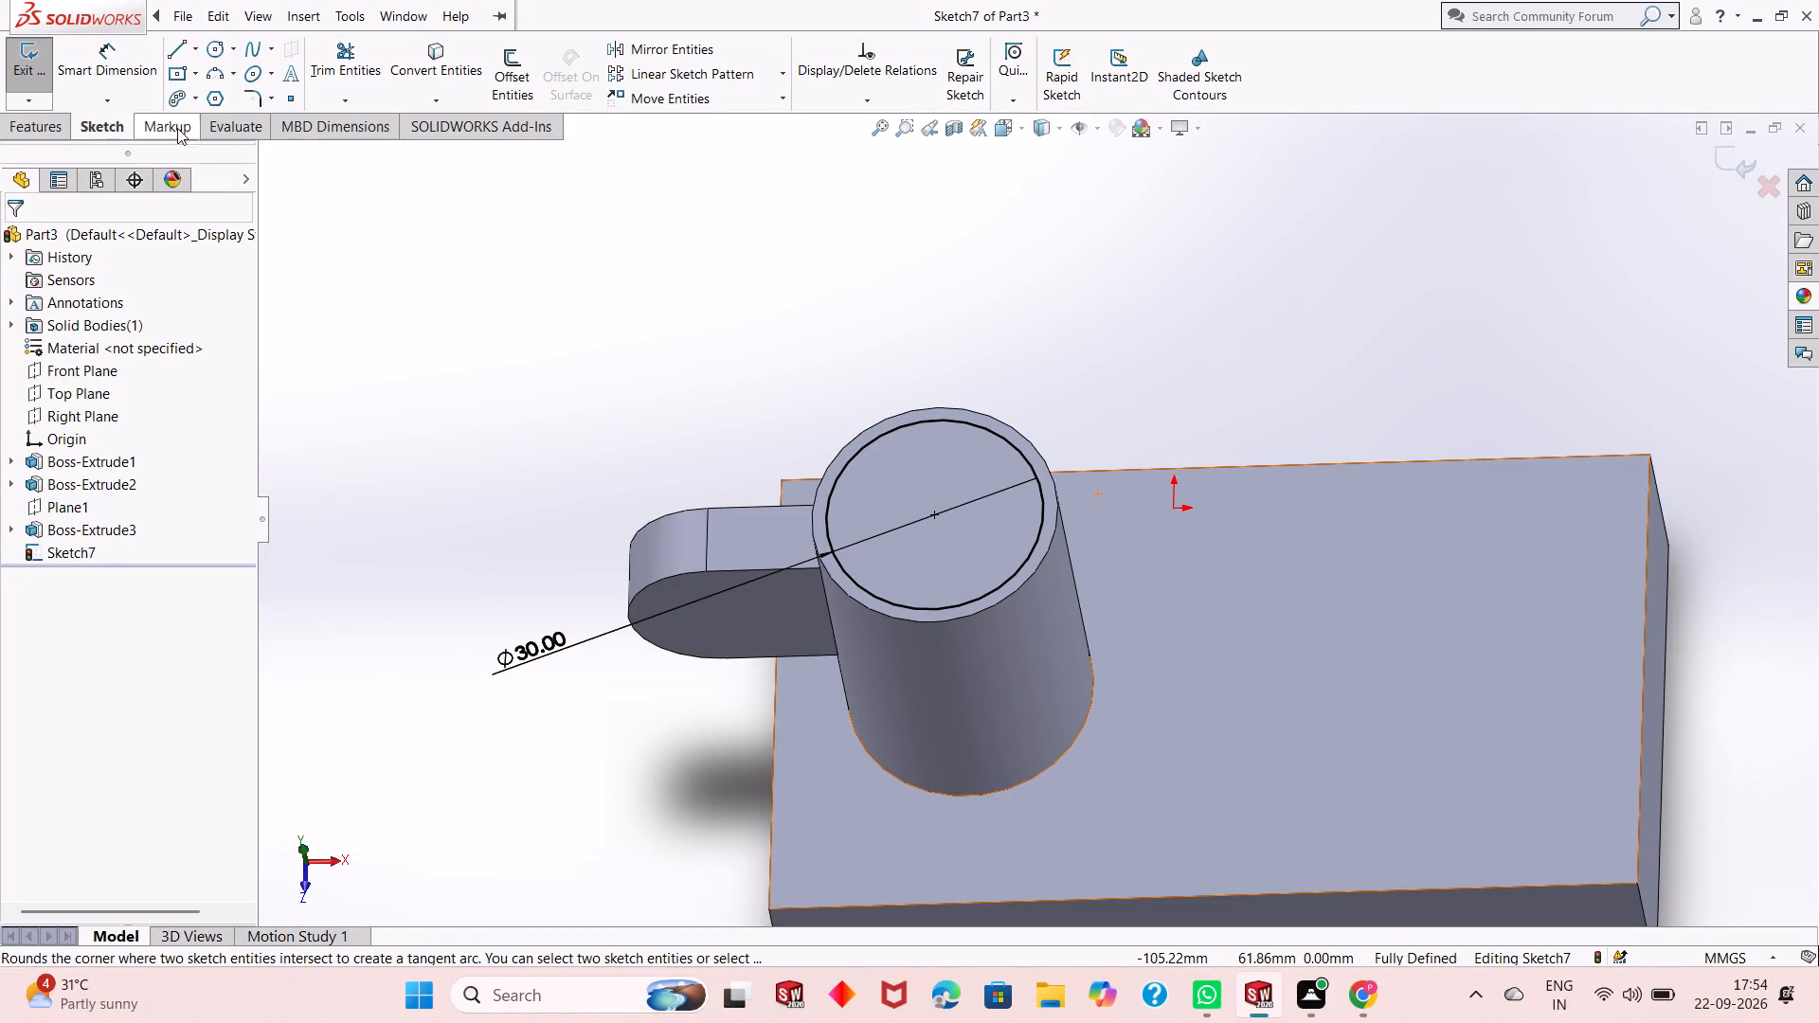
pyautogui.scroll(1, 874, 546)
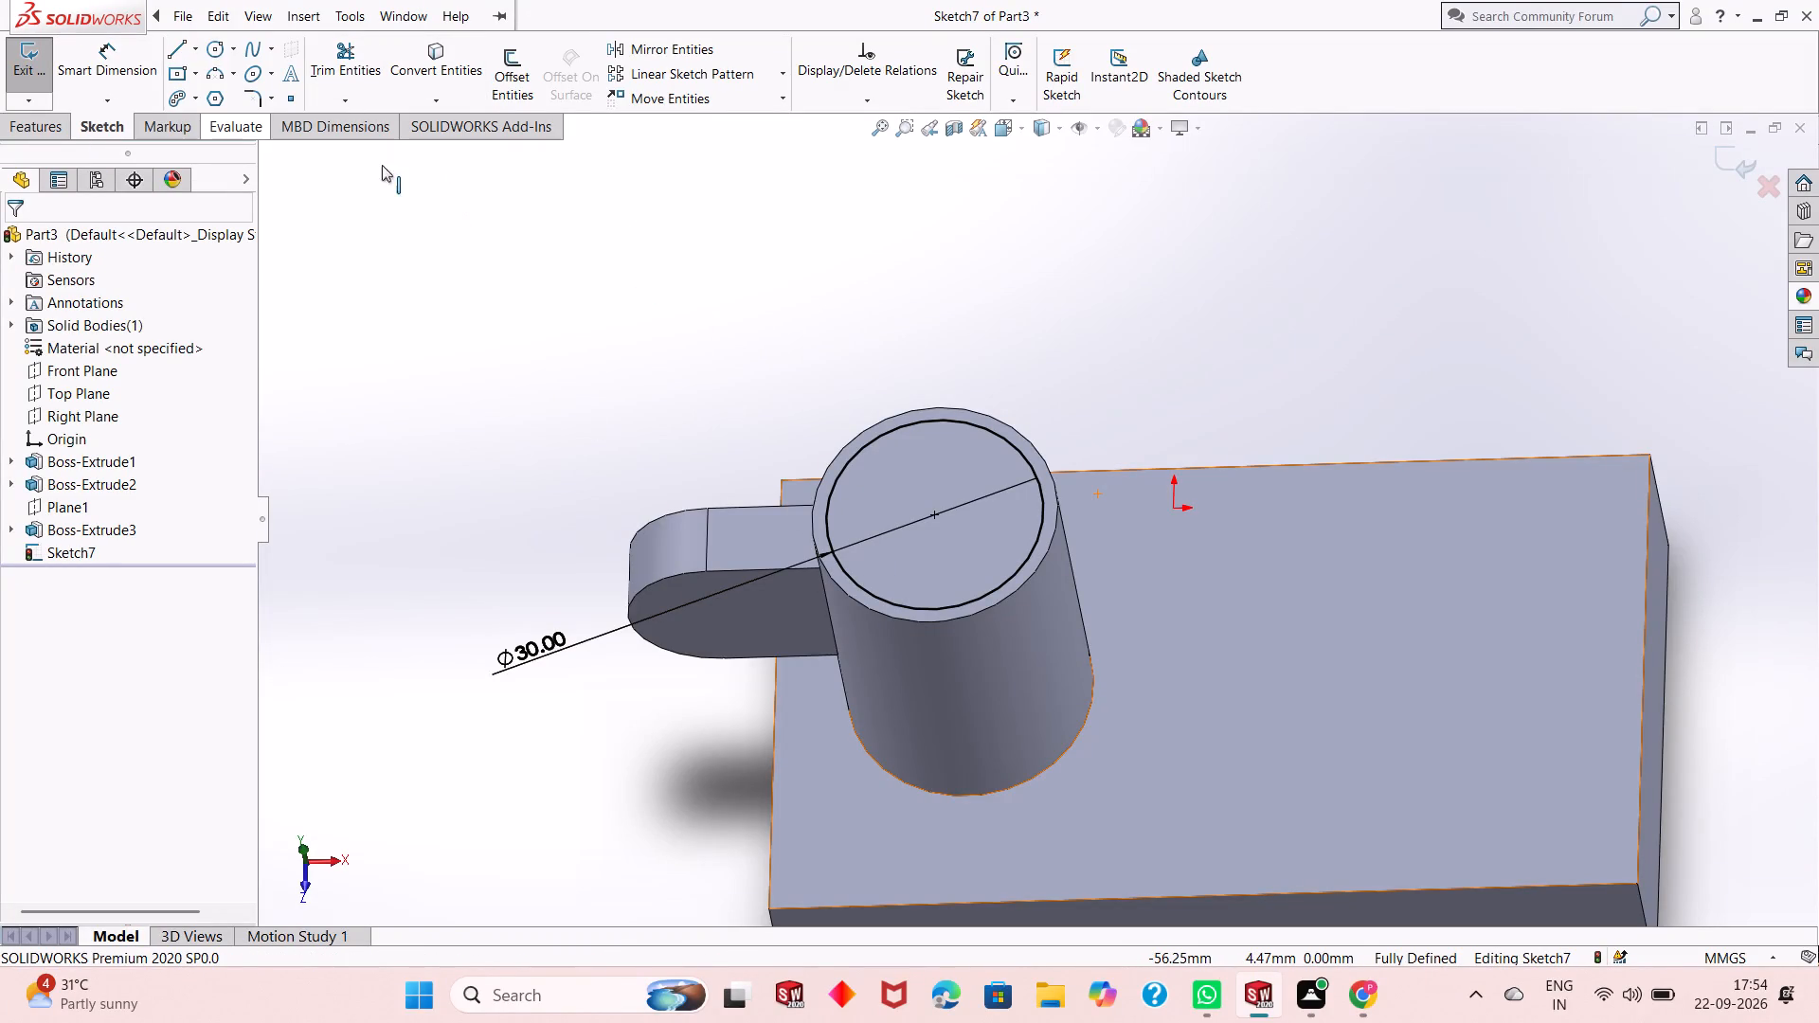
pyautogui.scroll(-2, 1068, 568)
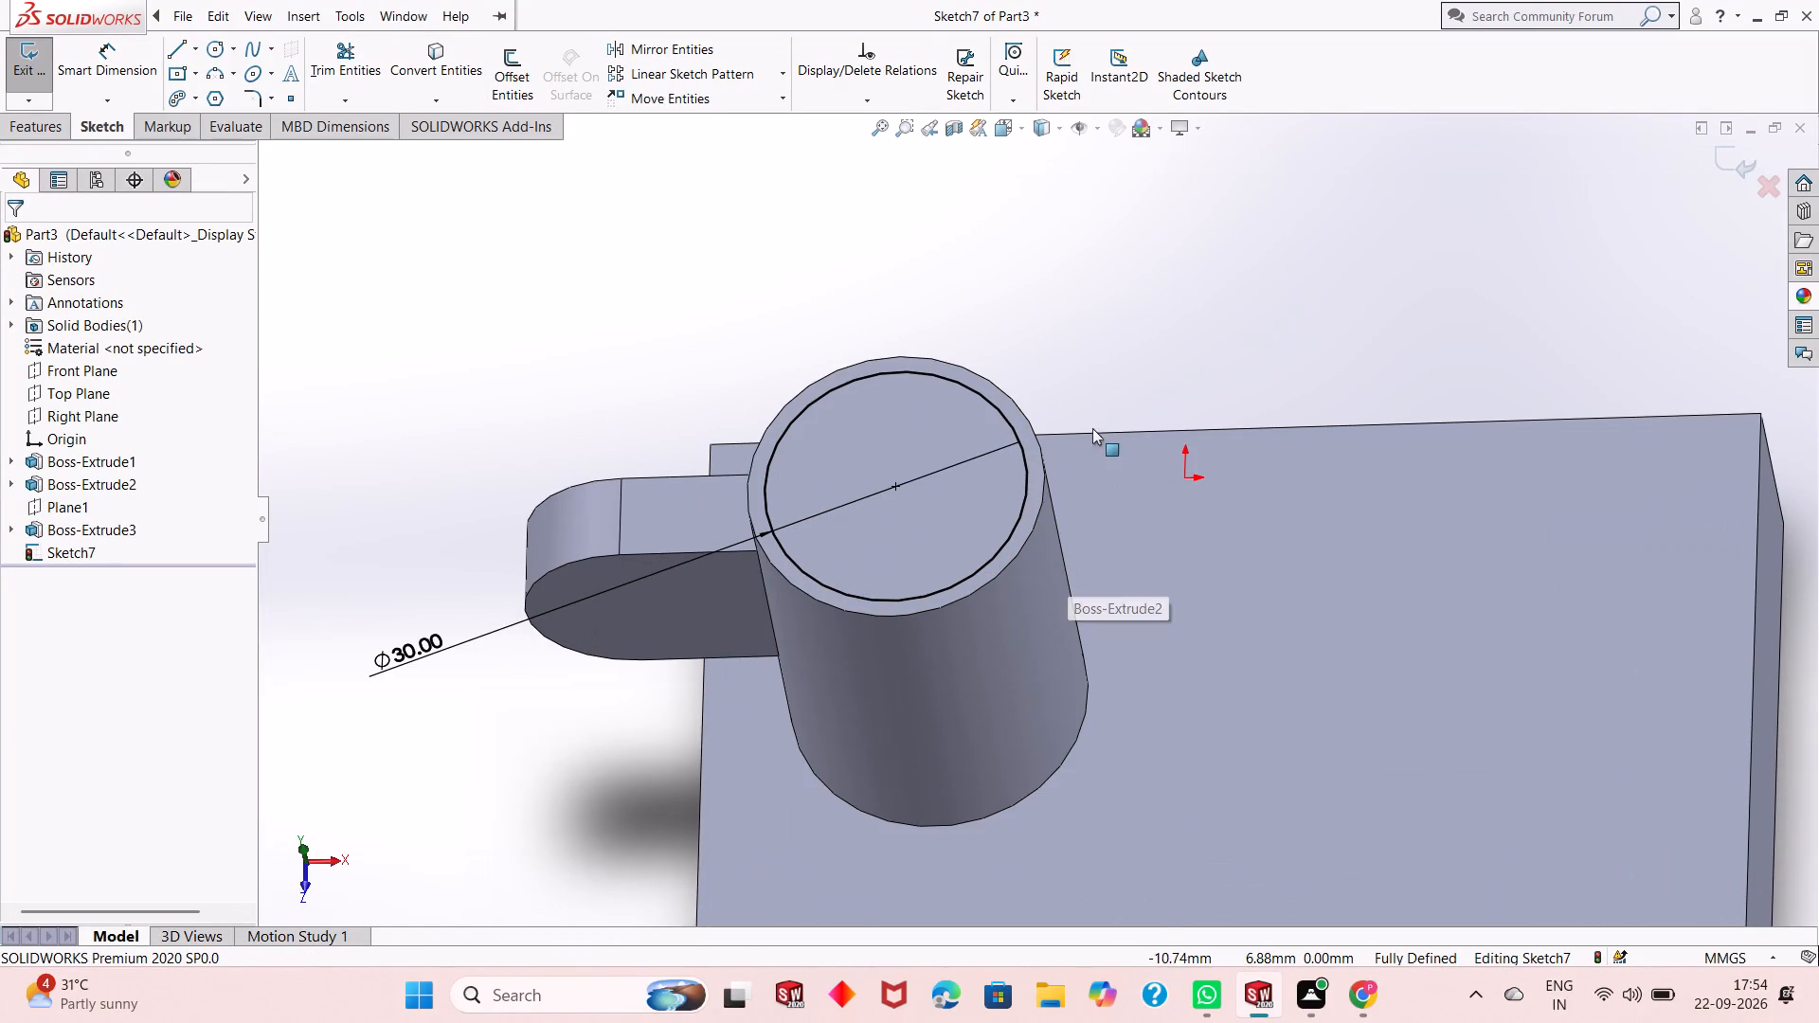
pyautogui.click(1079, 380)
pyautogui.scroll(2, 1095, 585)
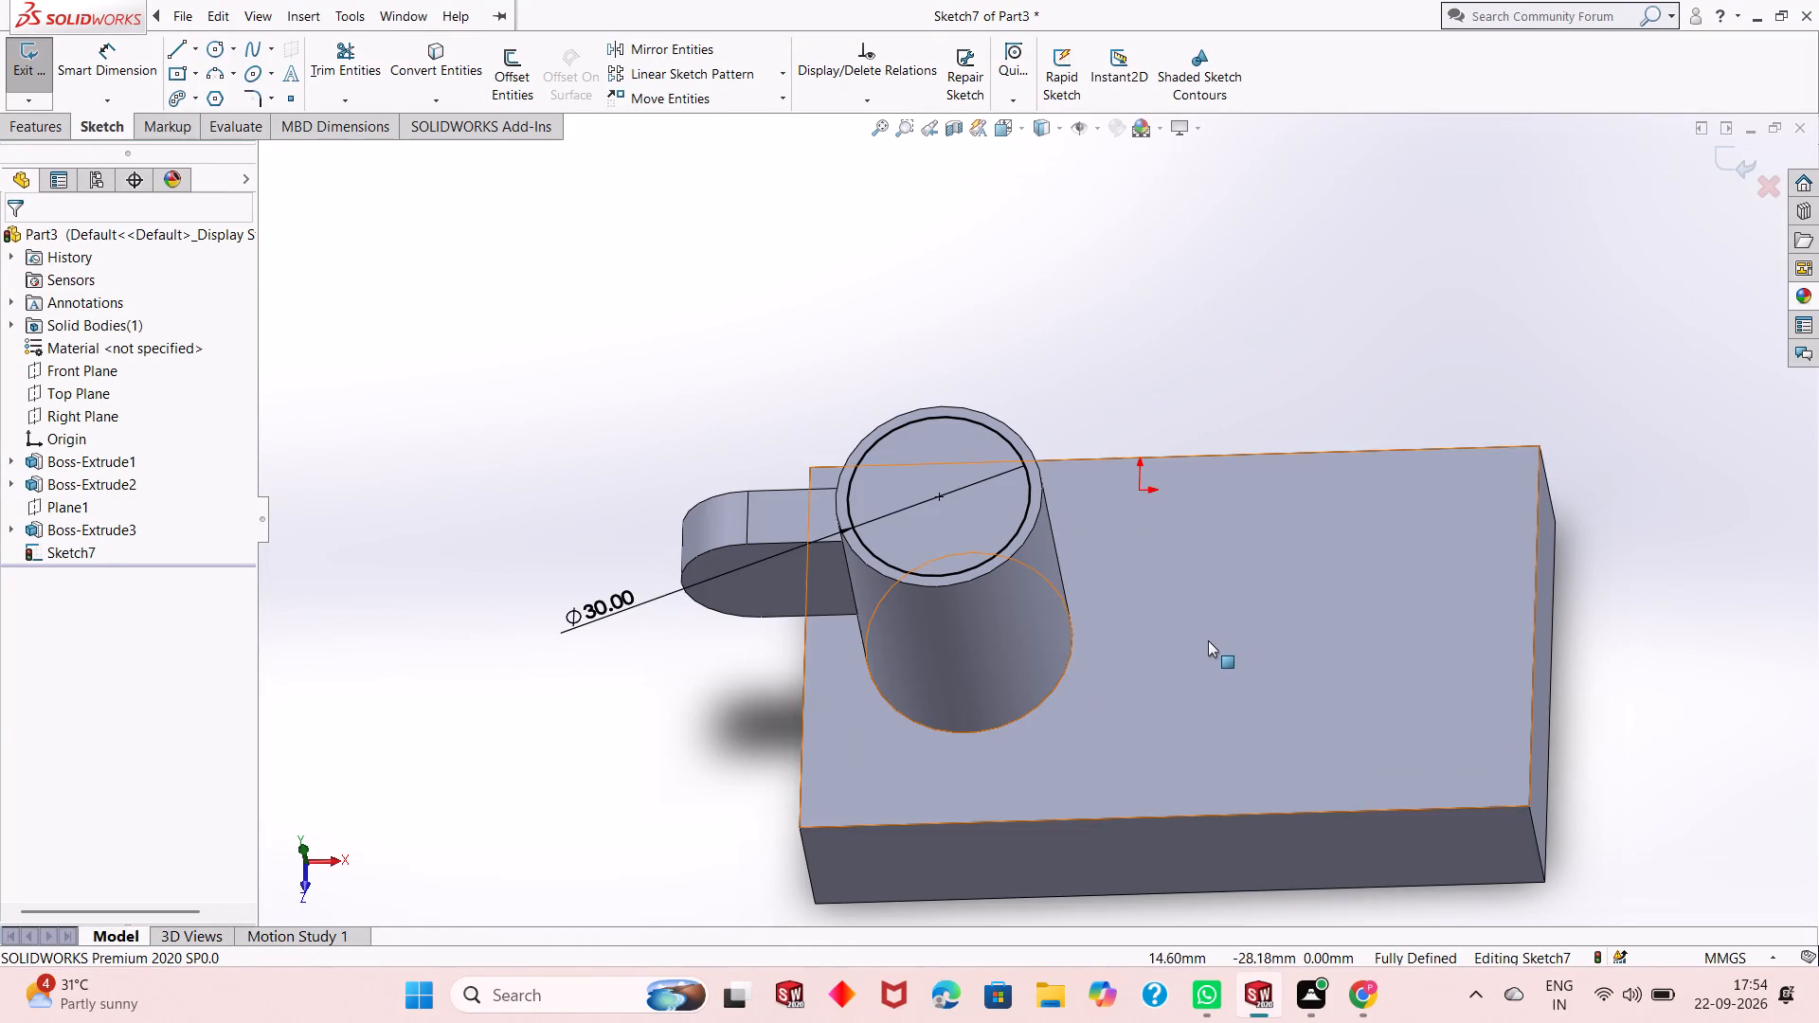
pyautogui.moveTo(1204, 642); pyautogui.dragTo(1219, 598, button='middle')
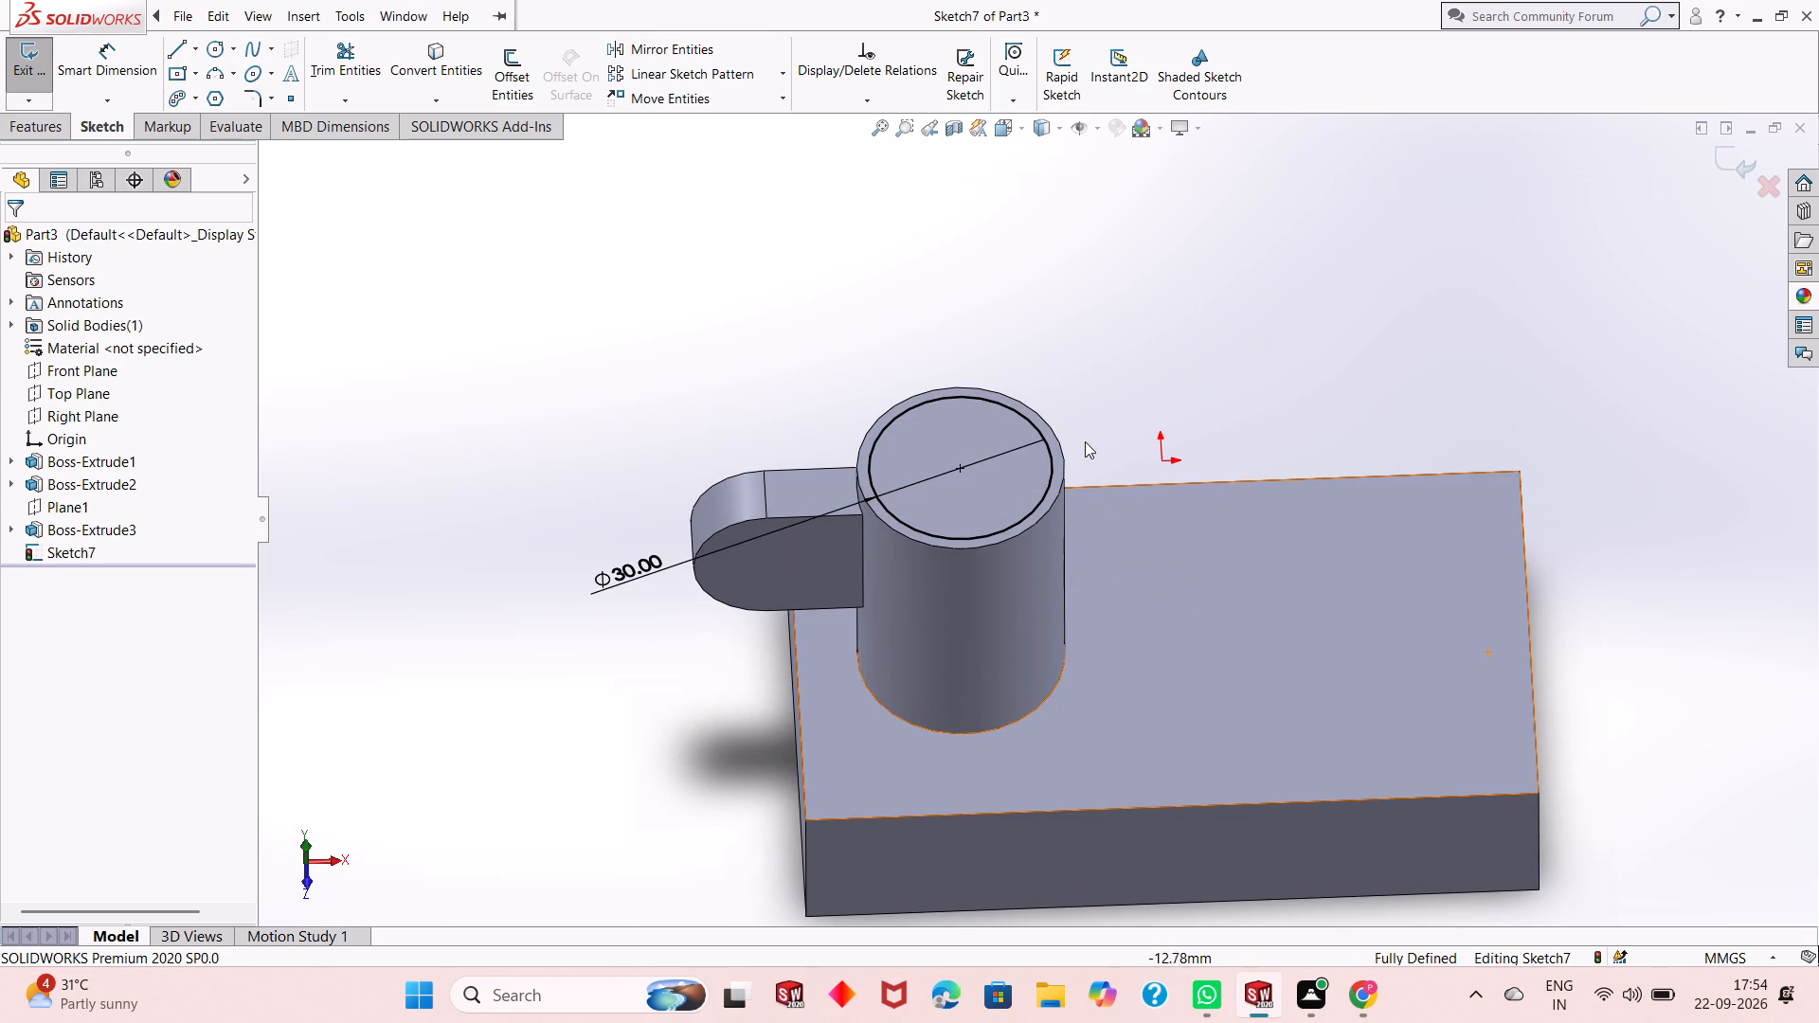
pyautogui.moveTo(1086, 440); pyautogui.dragTo(1085, 477, button='middle')
pyautogui.moveTo(1205, 429); pyautogui.dragTo(1186, 452, button='middle')
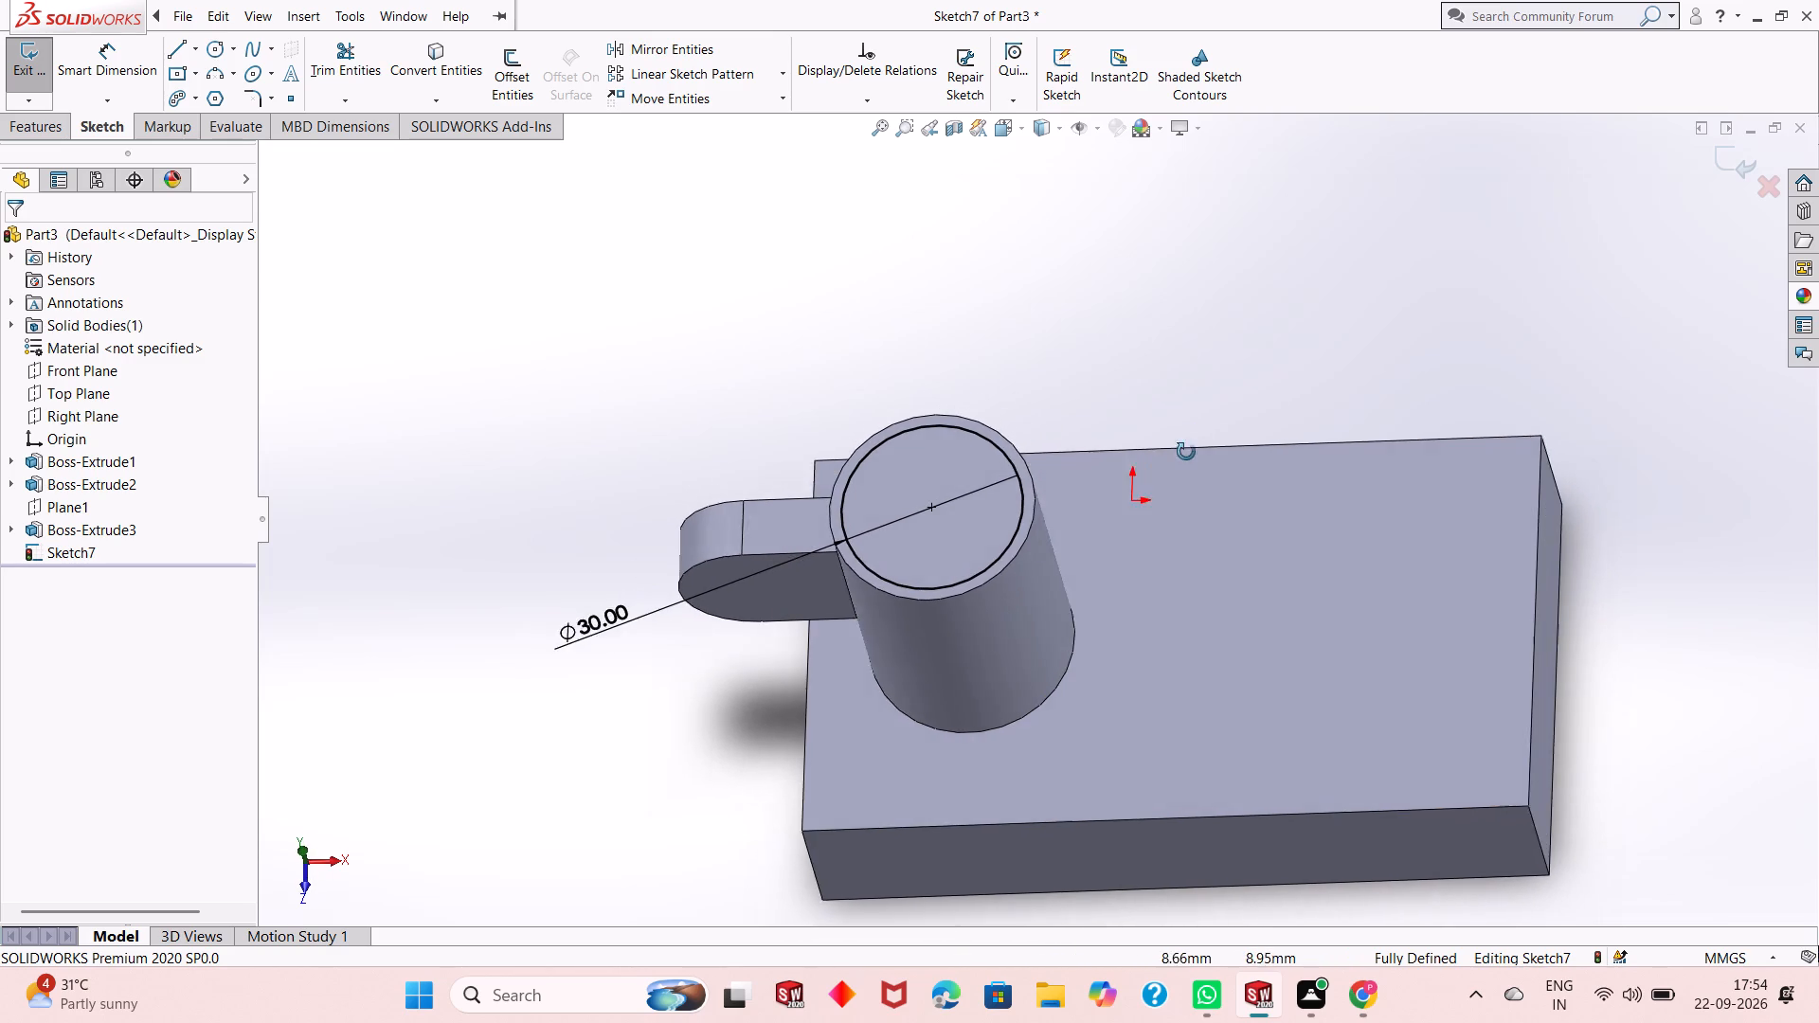
pyautogui.moveTo(1186, 452); pyautogui.dragTo(1182, 459, button='middle')
pyautogui.scroll(-2, 921, 552)
pyautogui.scroll(1, 923, 552)
pyautogui.scroll(1, 964, 456)
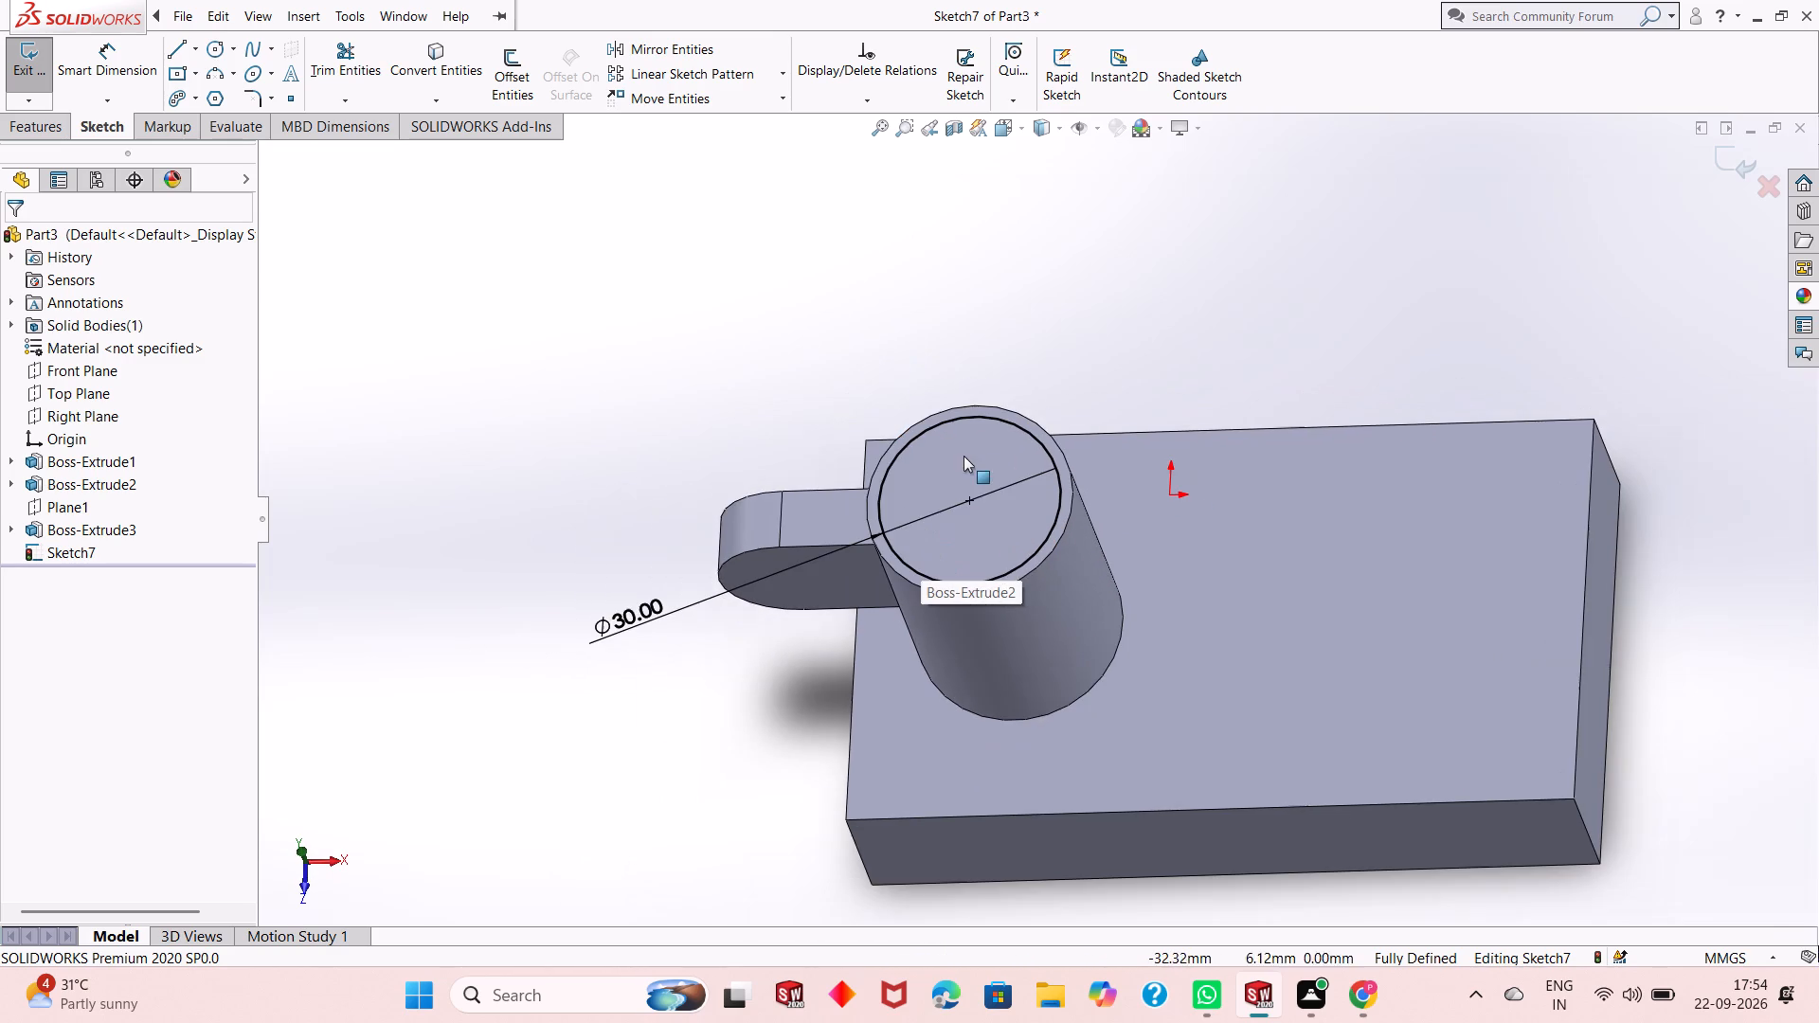
pyautogui.moveTo(1014, 576); pyautogui.dragTo(1027, 475, button='middle')
pyautogui.scroll(-1, 1063, 374)
pyautogui.scroll(1, 1015, 444)
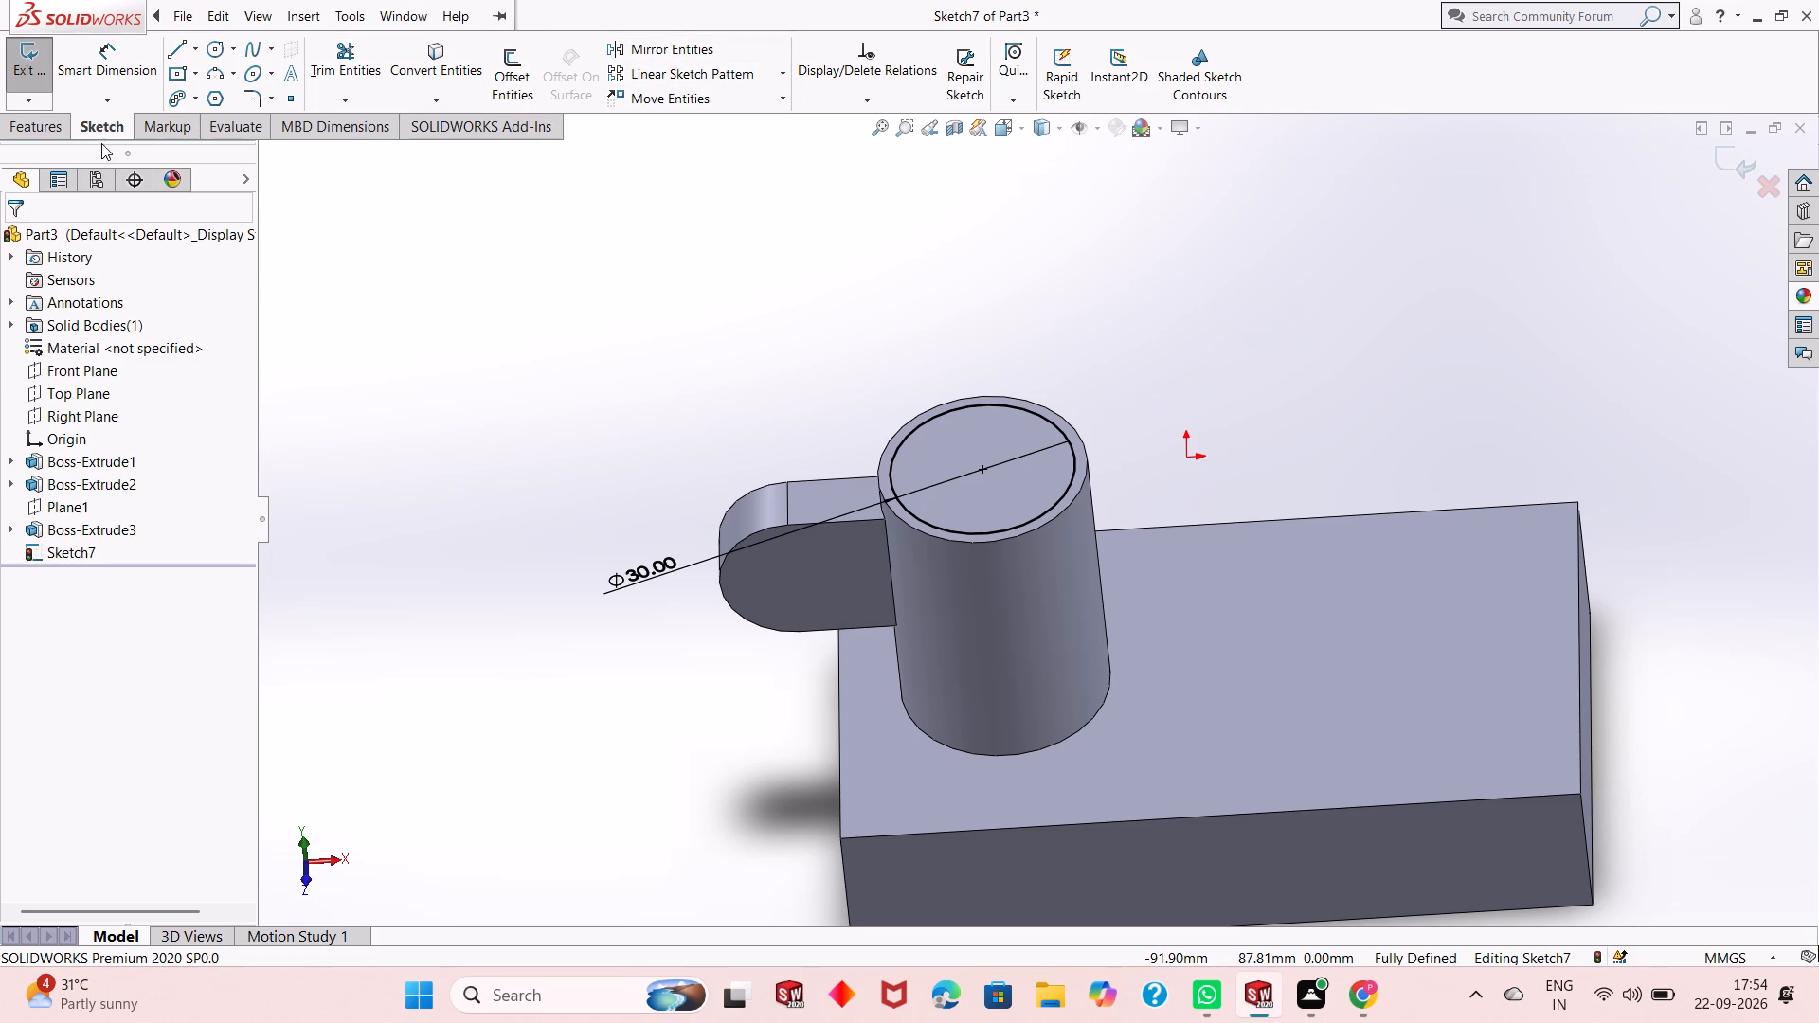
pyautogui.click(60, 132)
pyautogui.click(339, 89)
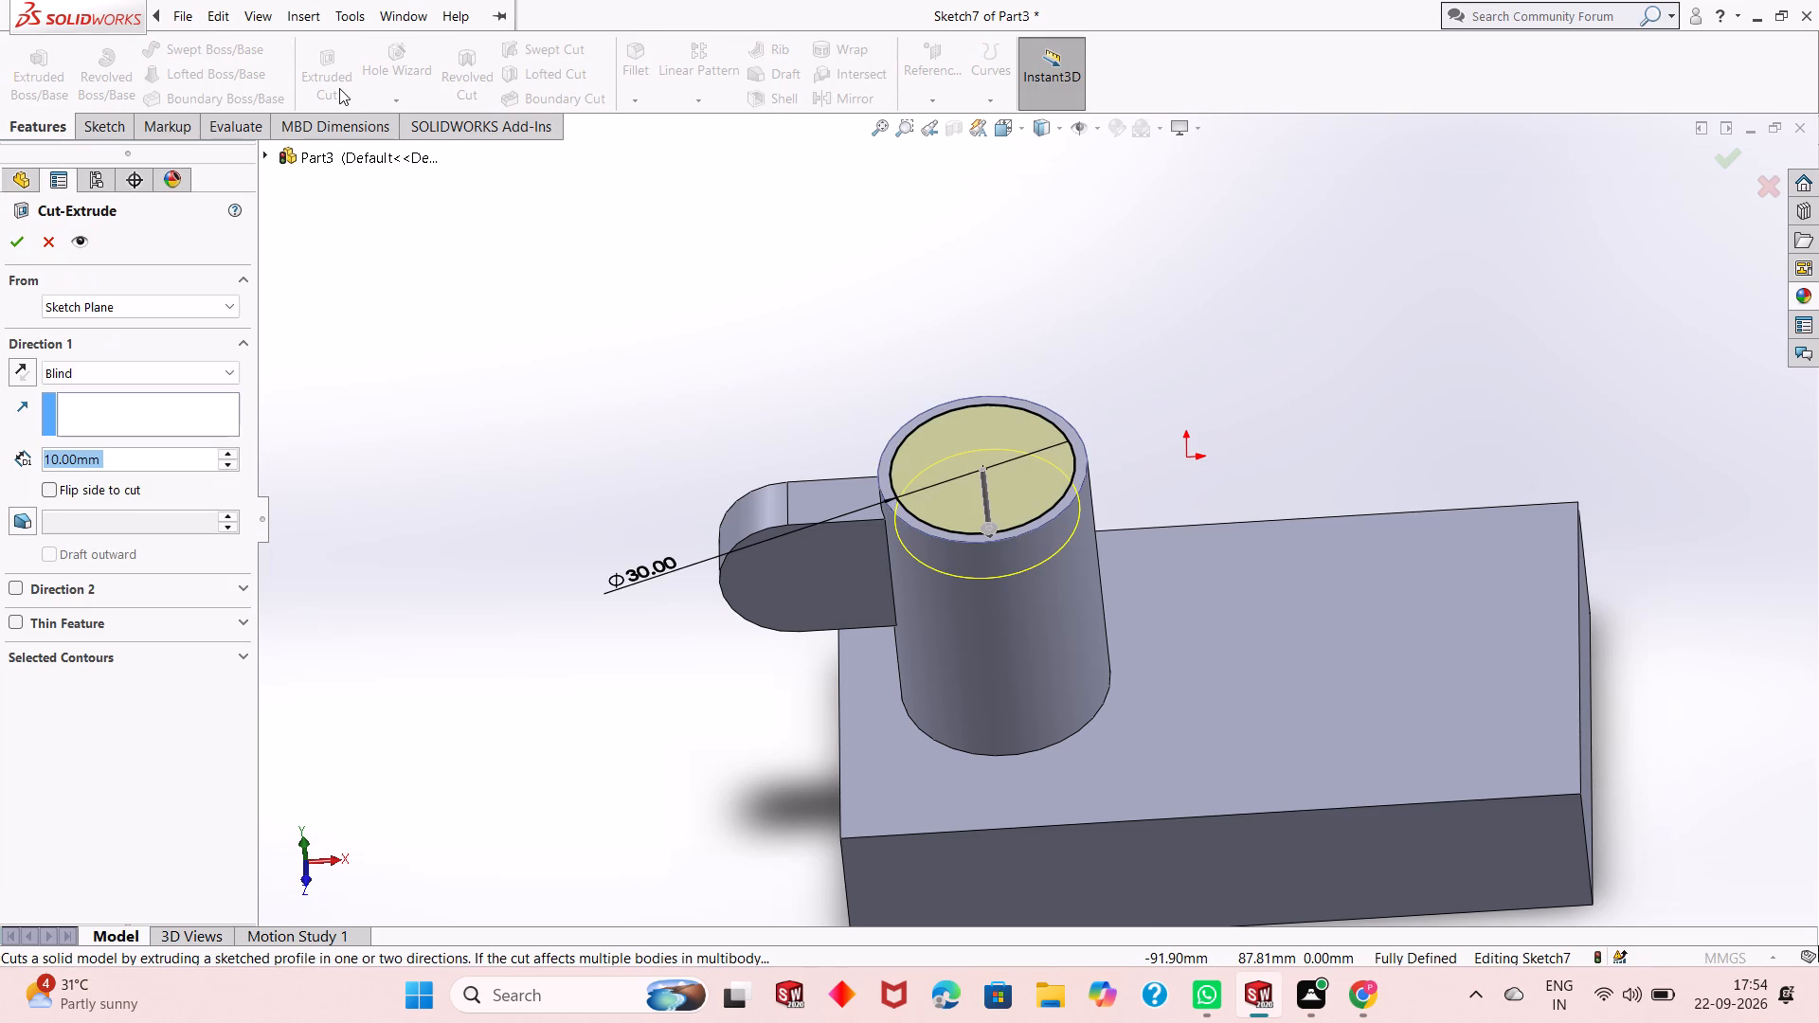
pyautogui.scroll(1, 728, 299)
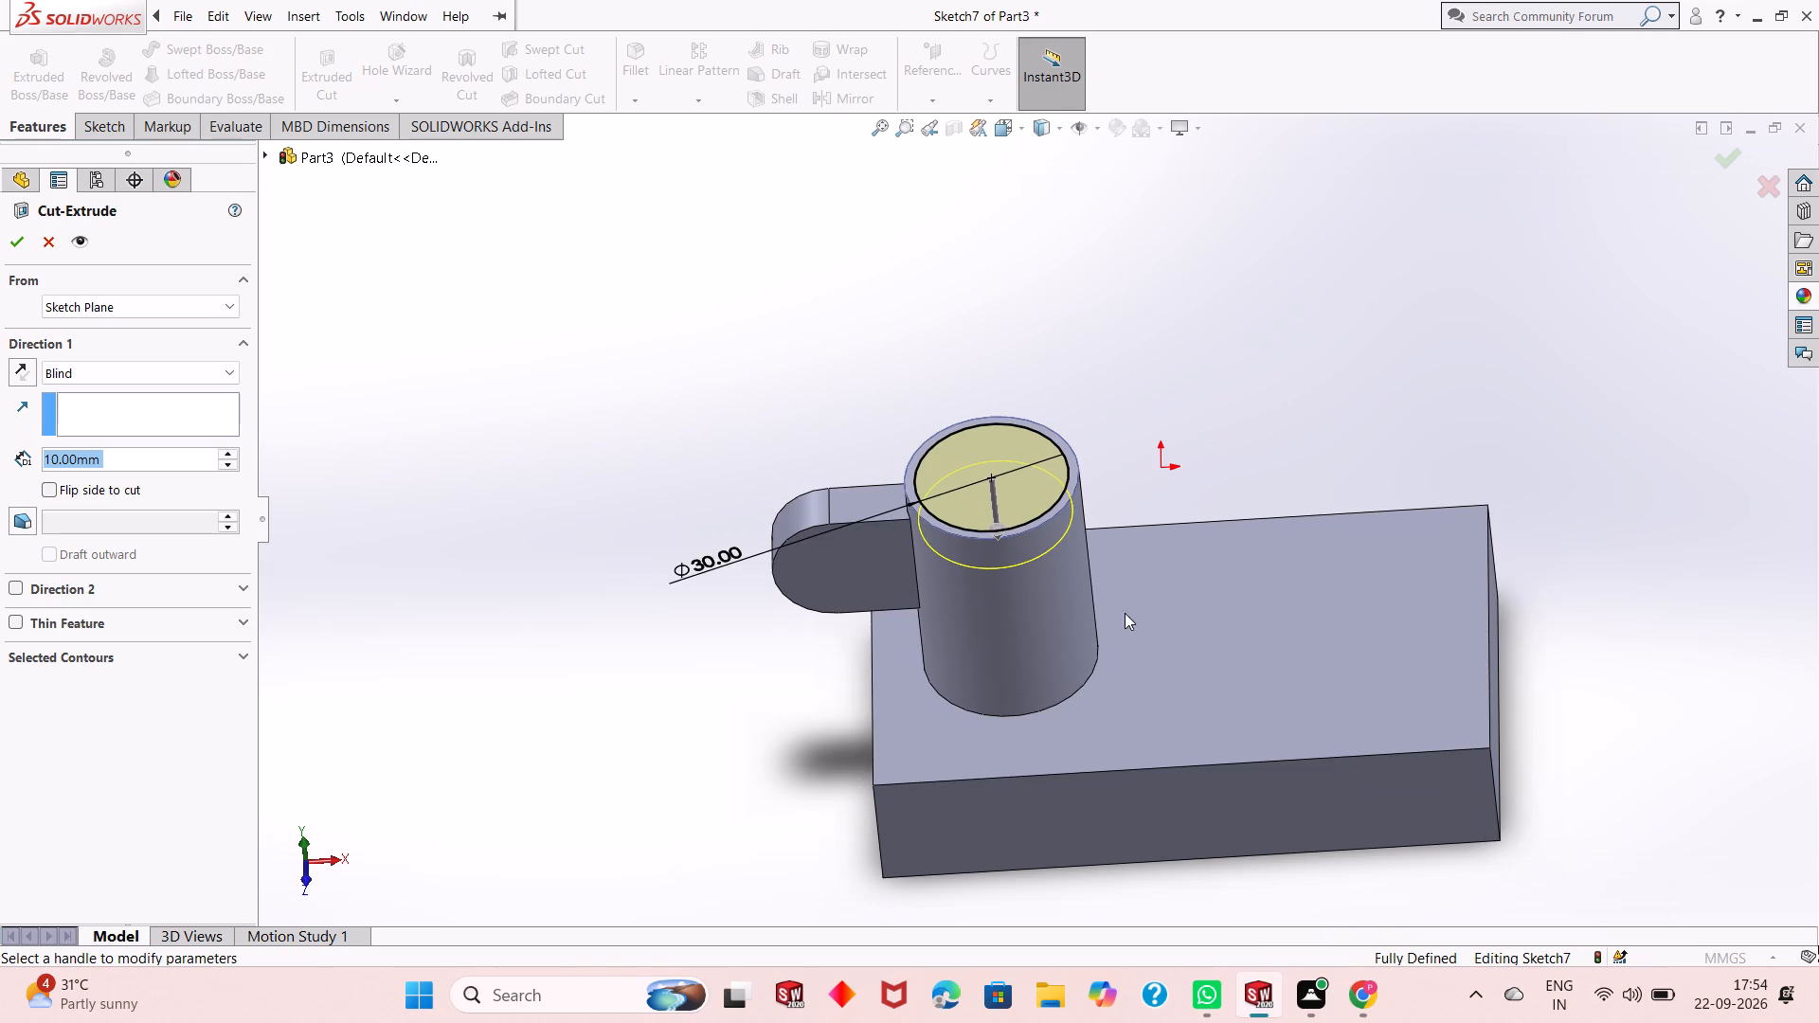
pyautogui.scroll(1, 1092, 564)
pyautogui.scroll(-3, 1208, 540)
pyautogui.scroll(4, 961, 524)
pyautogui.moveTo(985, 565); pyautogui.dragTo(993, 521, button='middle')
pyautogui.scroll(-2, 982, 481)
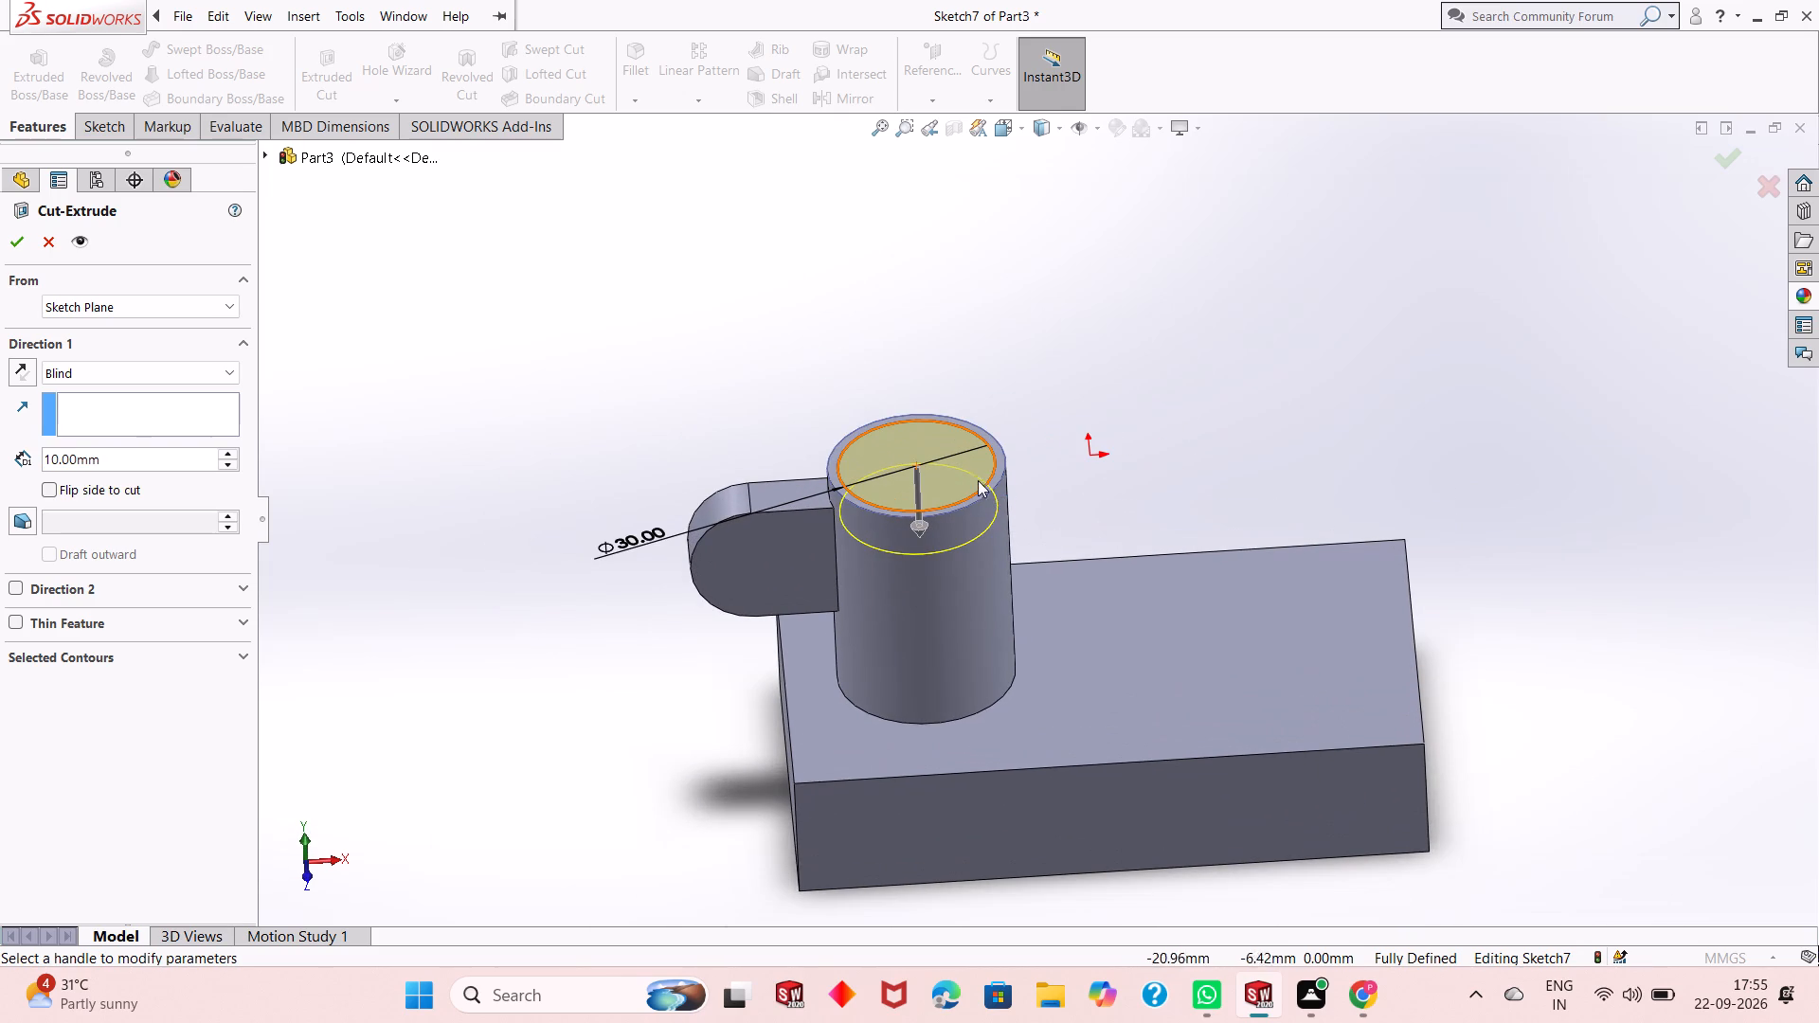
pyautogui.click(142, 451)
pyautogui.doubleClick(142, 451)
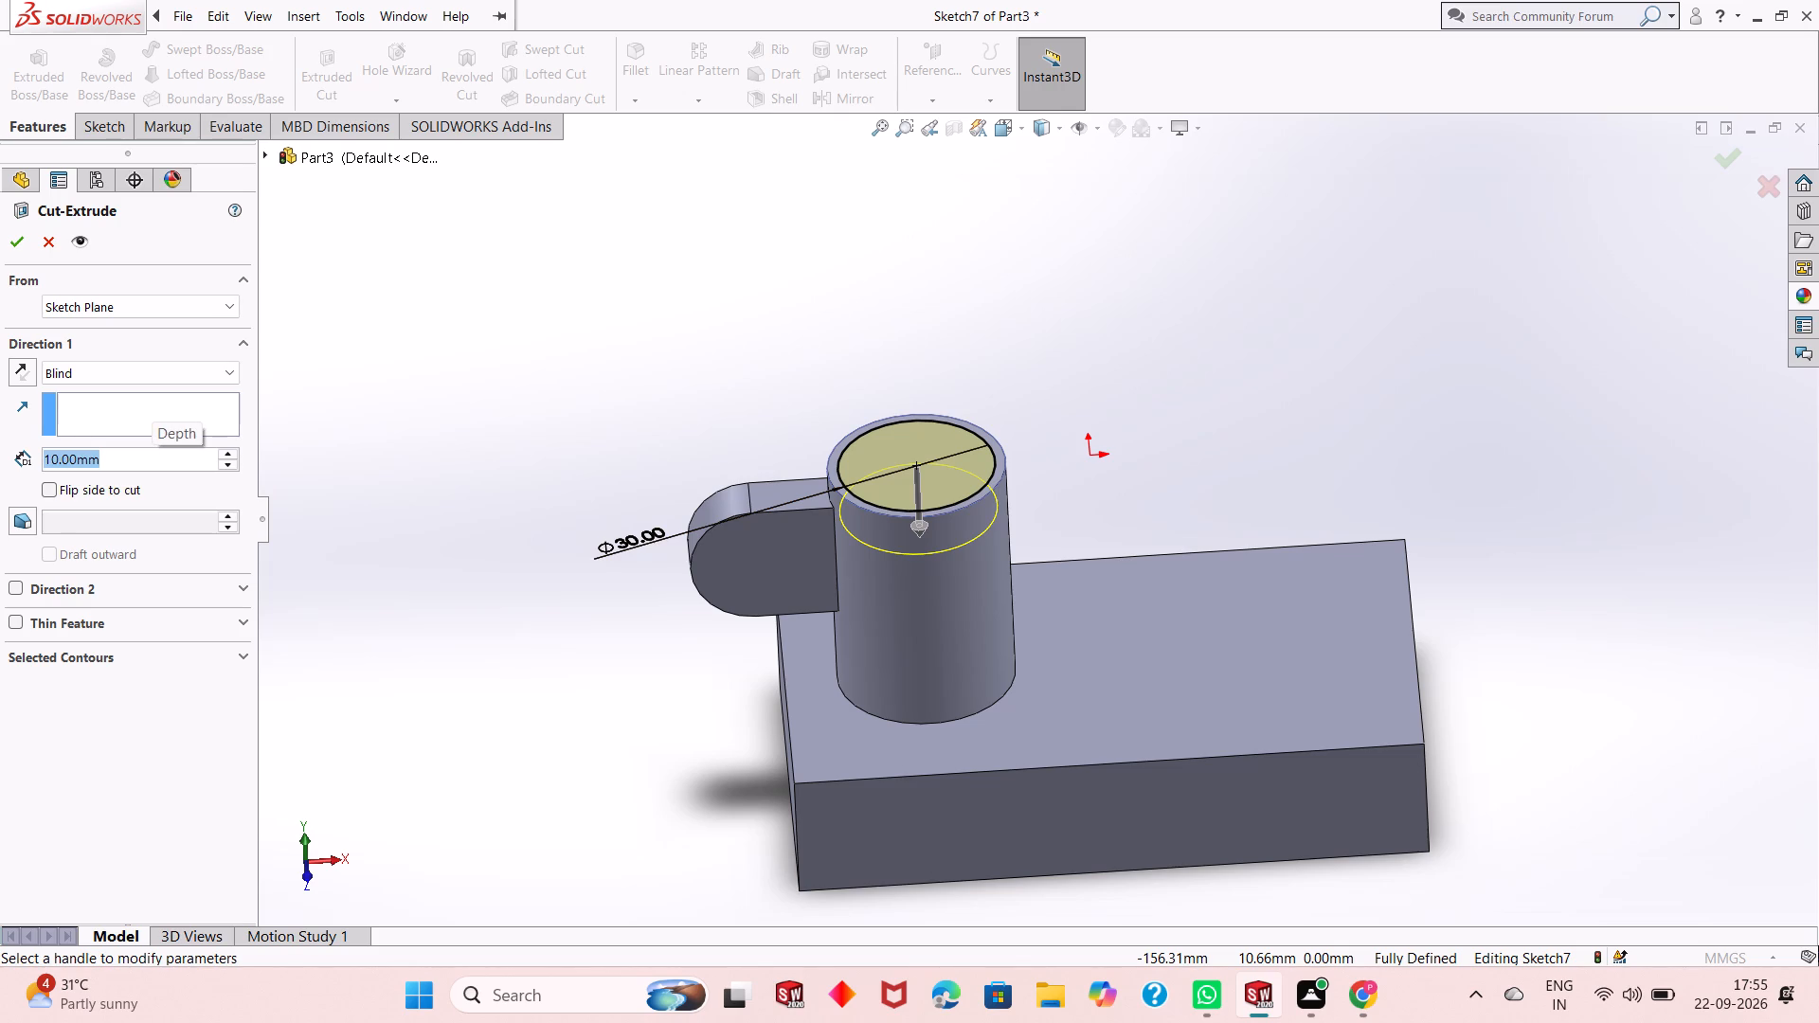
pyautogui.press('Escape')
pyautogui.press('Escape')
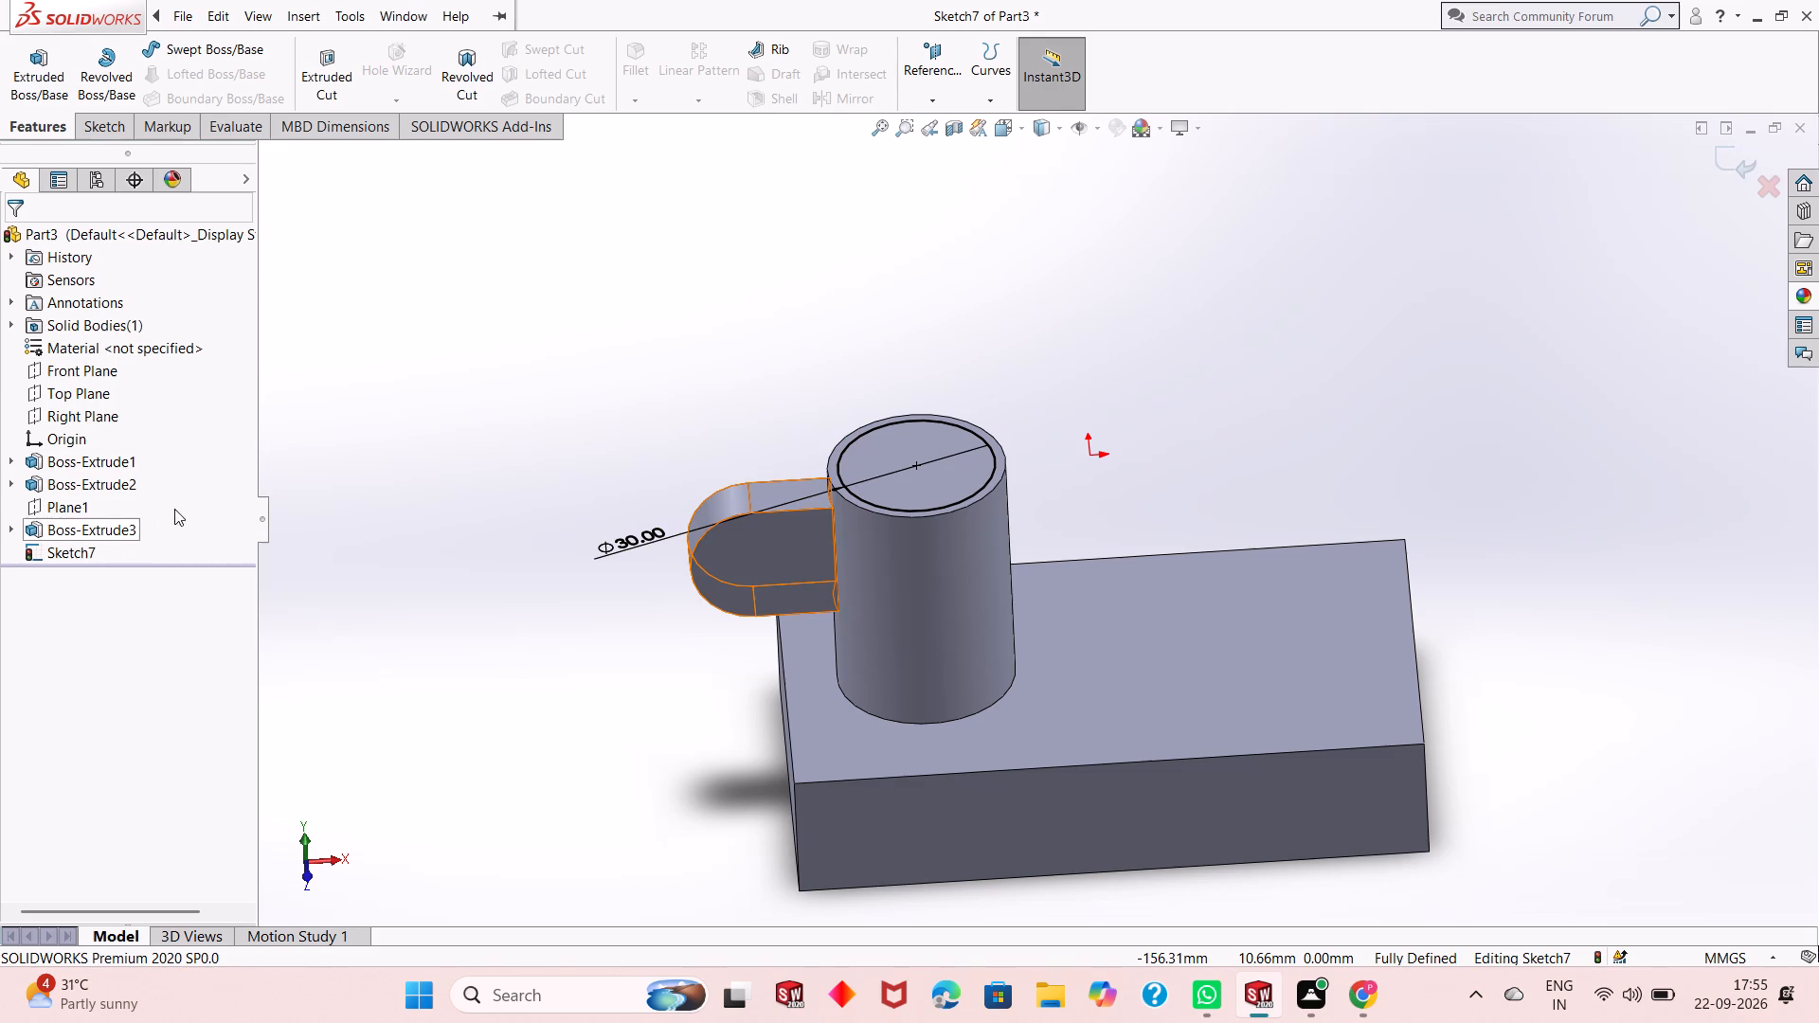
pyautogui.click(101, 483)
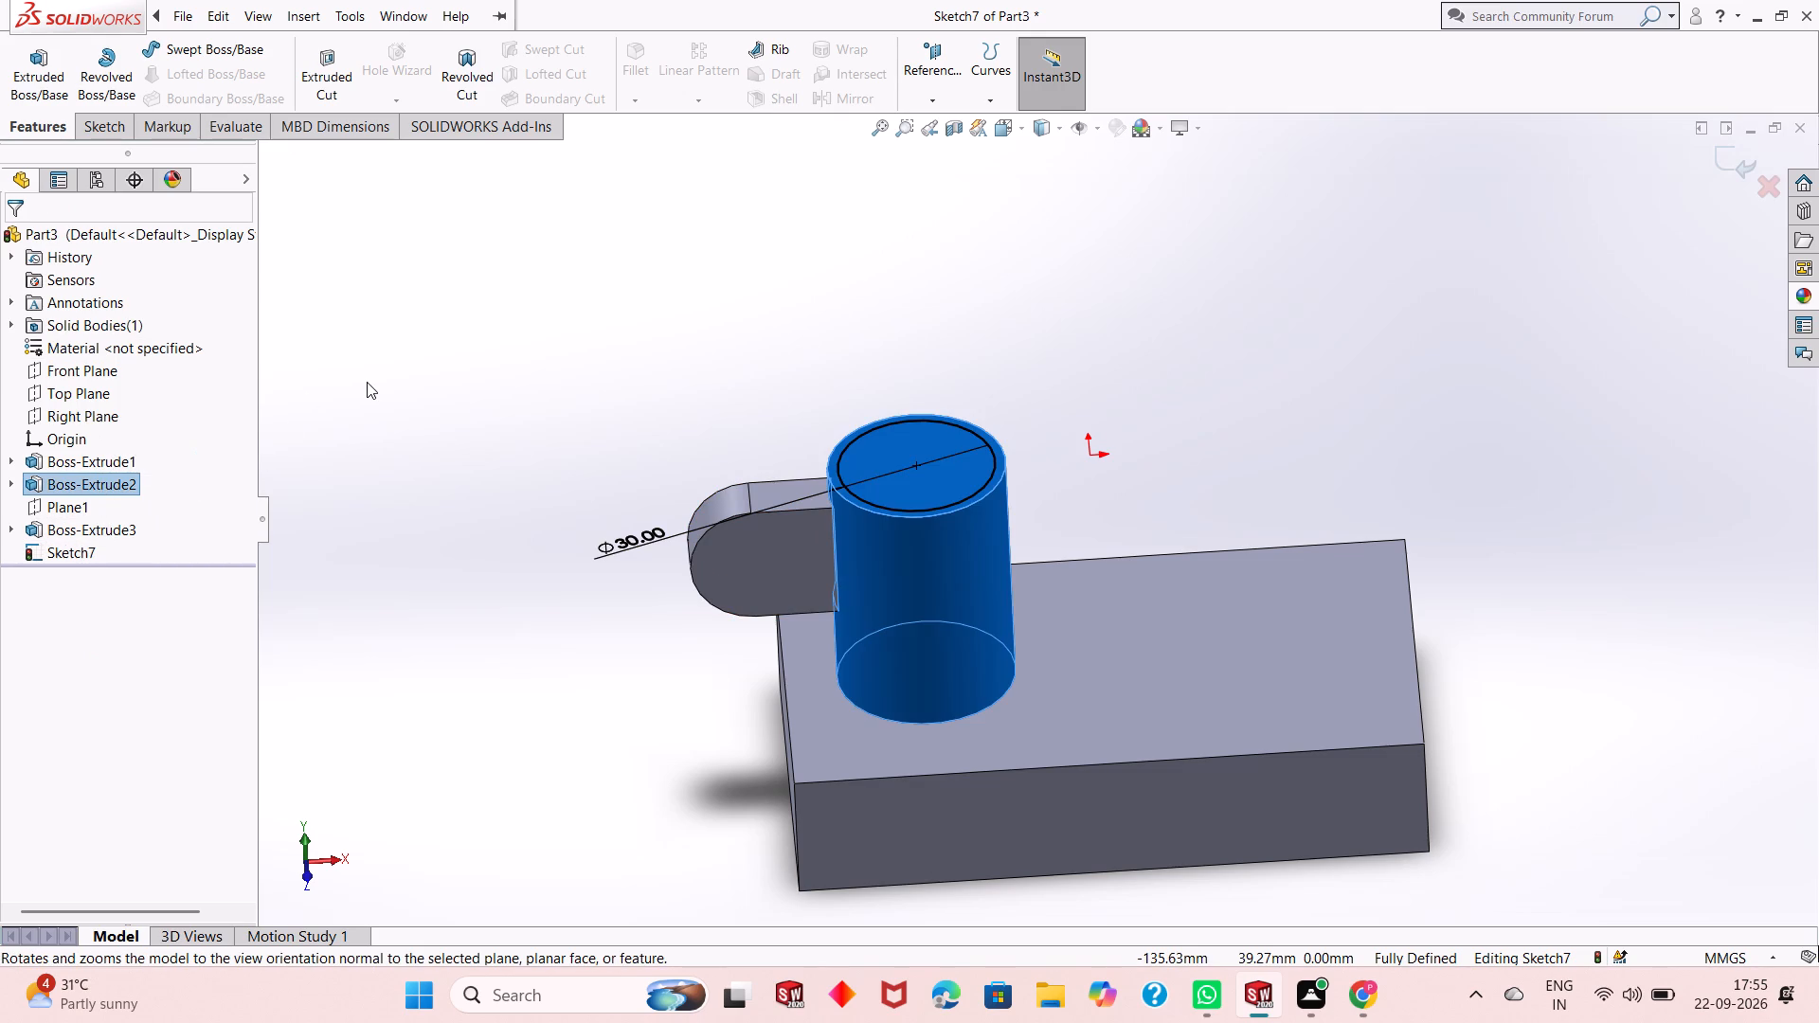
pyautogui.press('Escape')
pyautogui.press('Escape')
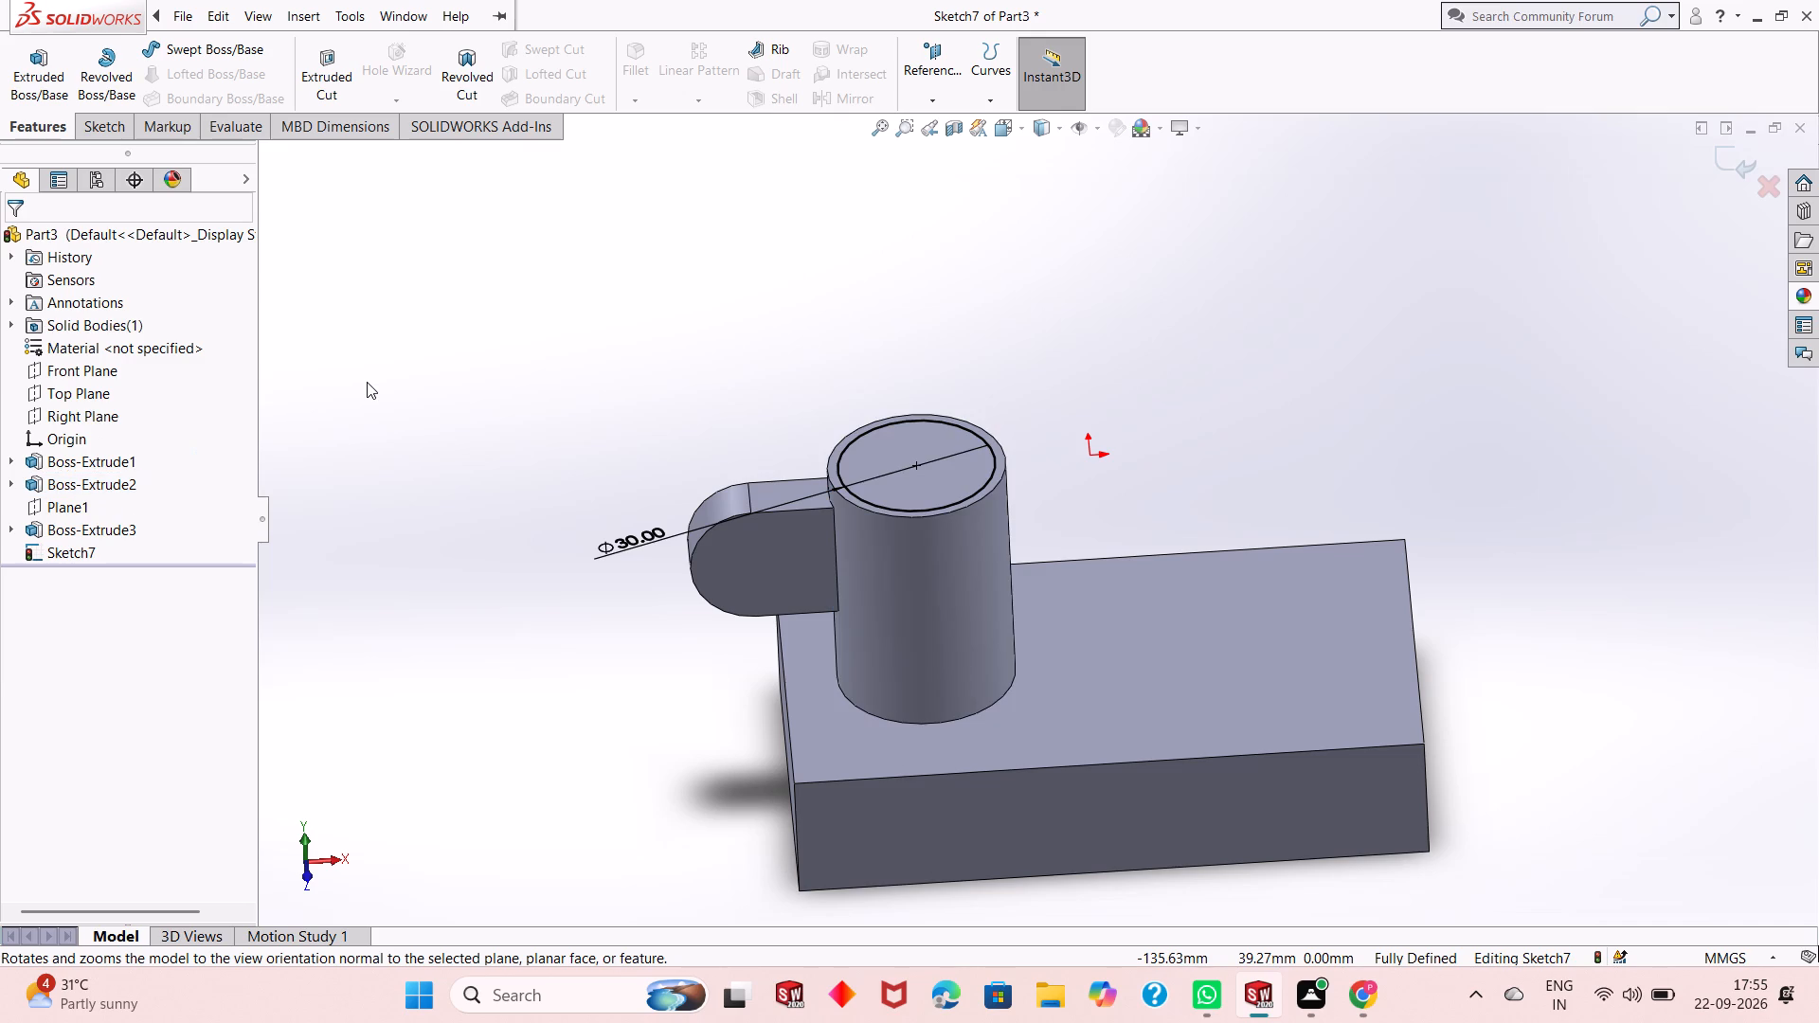
# Undo the 30 mm dimension, the circle and the sketch on the cylindrical boss's top face.
pyautogui.hotkey('ctrl', 'z')
pyautogui.hotkey('ctrl', 'z')
pyautogui.hotkey('ctrl', 'z')
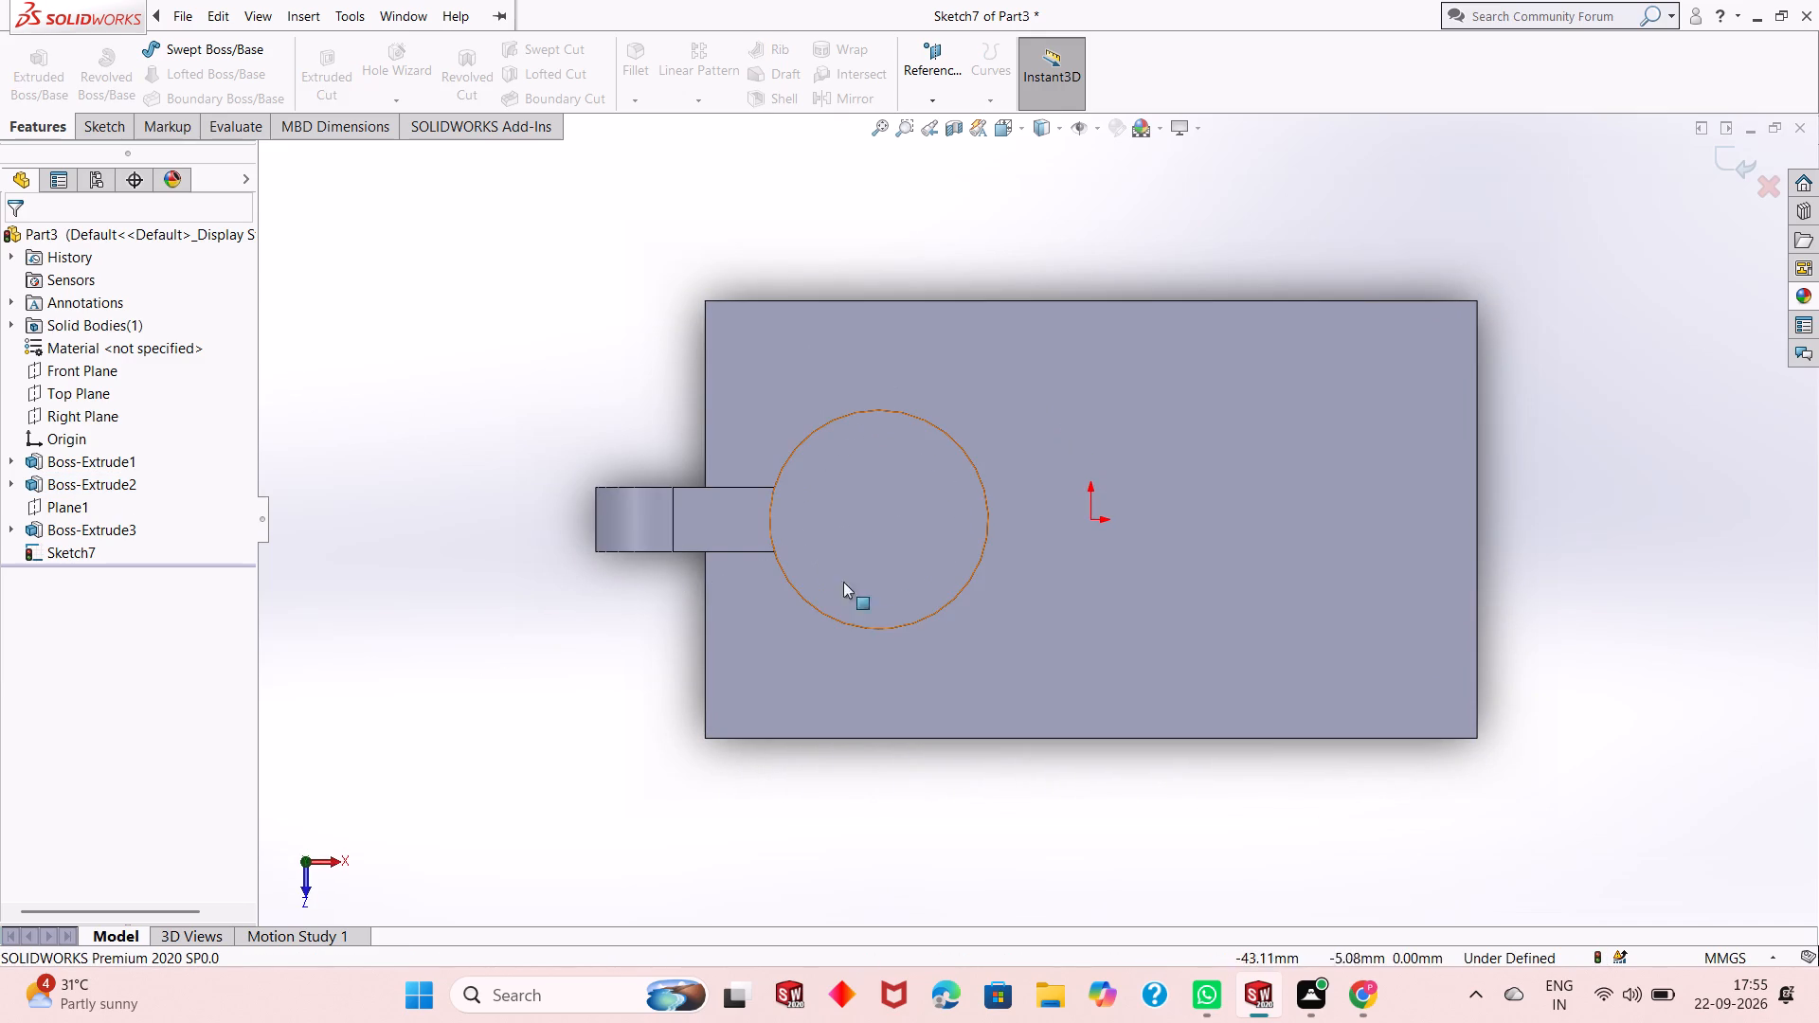
pyautogui.moveTo(869, 601); pyautogui.dragTo(869, 395, button='middle')
pyautogui.scroll(3, 869, 394)
pyautogui.scroll(-1, 1066, 387)
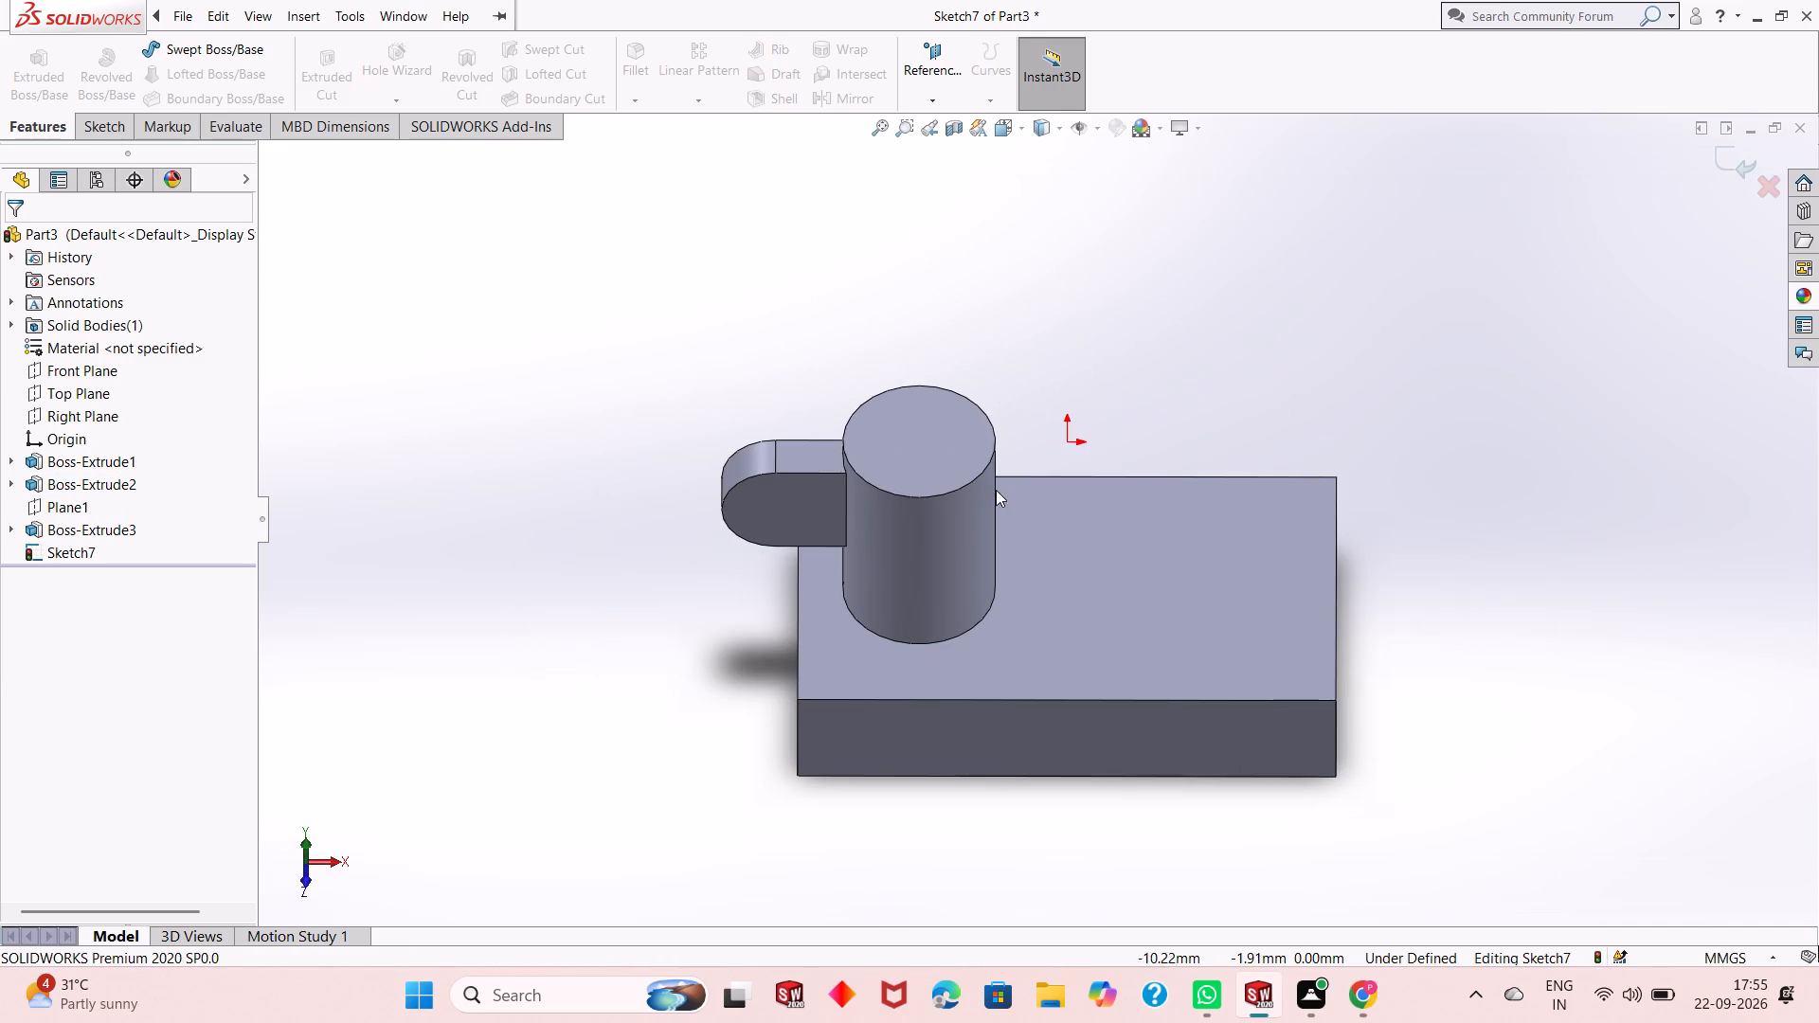
pyautogui.hotkey('ctrl', 'z')
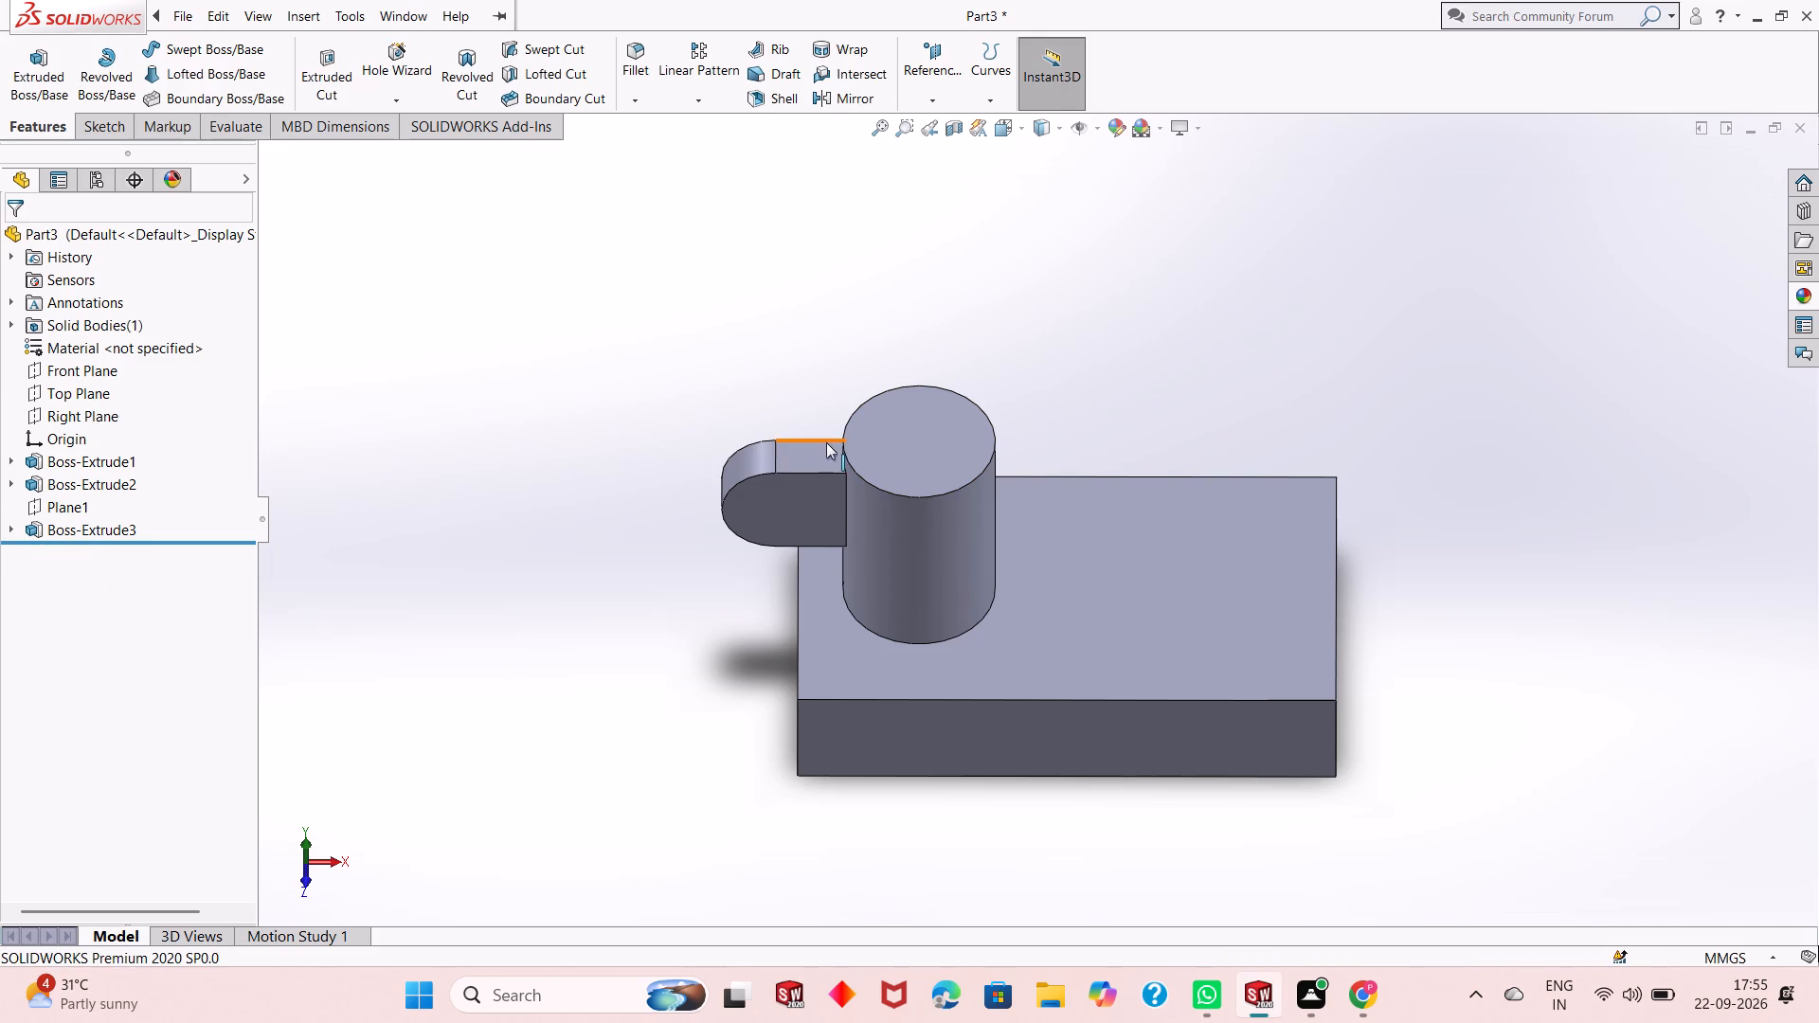
# Review the extrusion settings of the cylindrical boss, including its depth.
pyautogui.scroll(2, 844, 505)
pyautogui.scroll(-2, 1214, 499)
pyautogui.scroll(1, 847, 582)
pyautogui.scroll(-1, 1095, 489)
pyautogui.scroll(2, 951, 554)
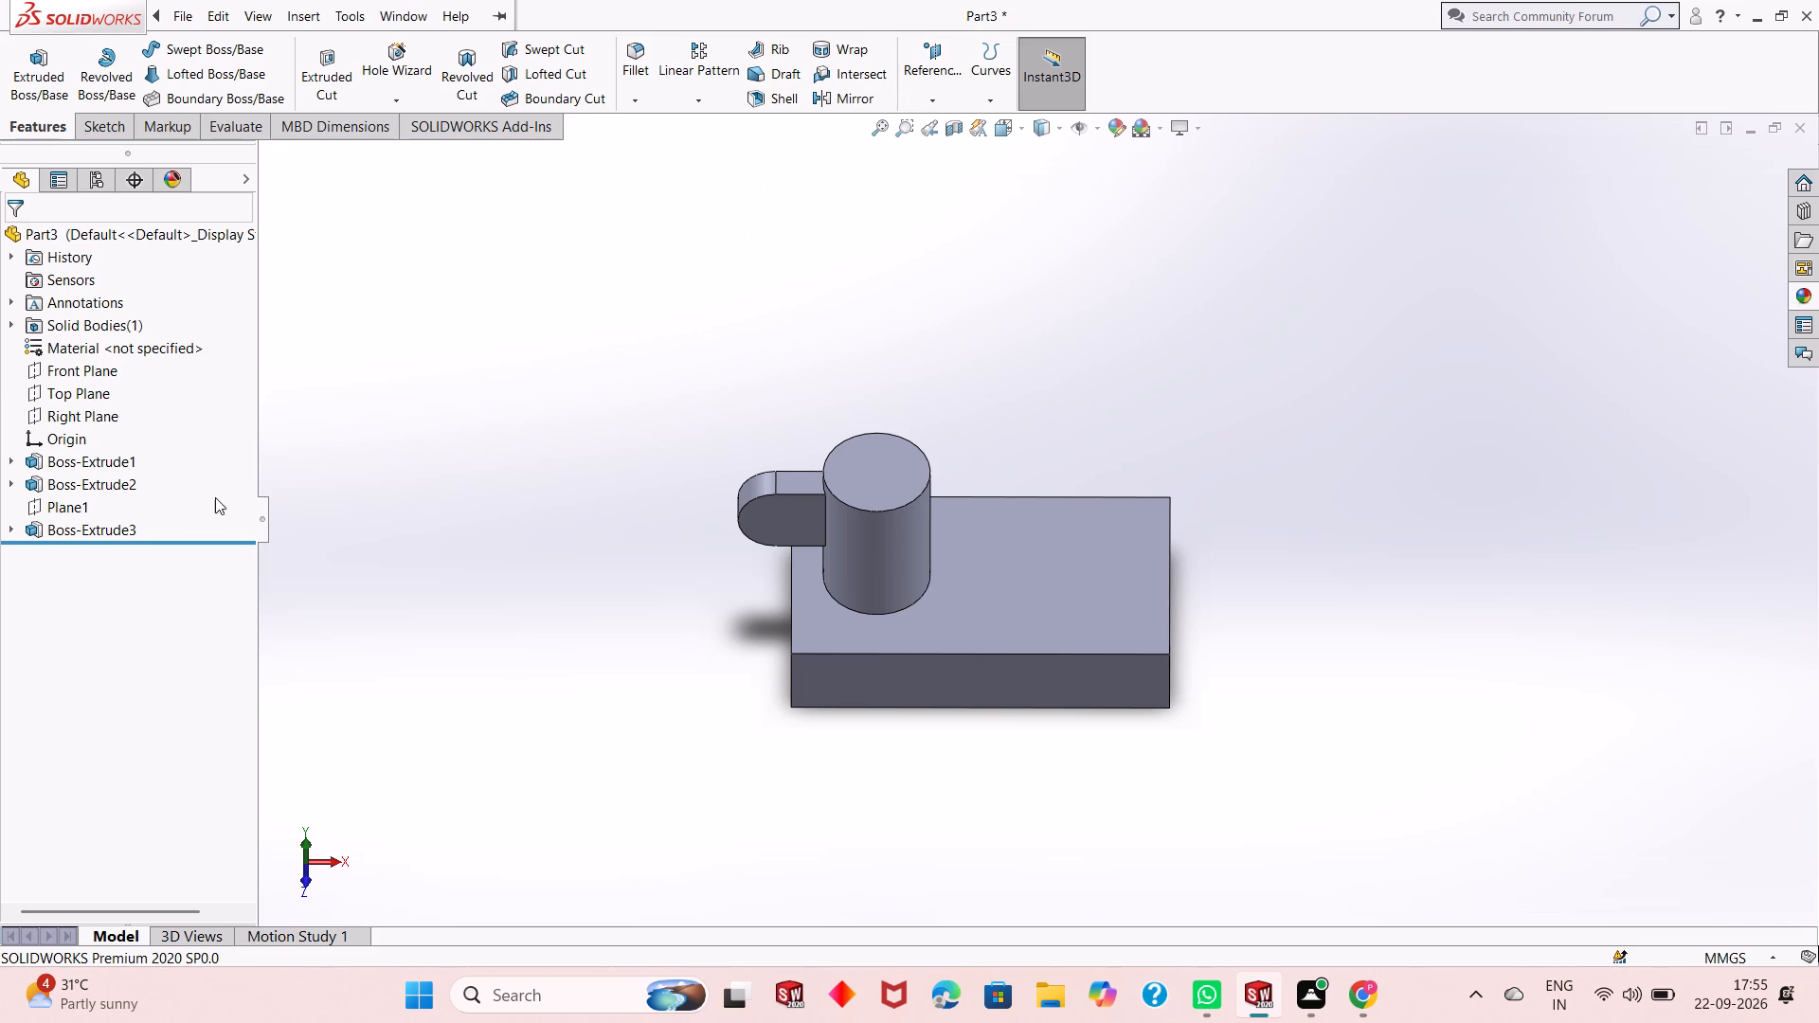
pyautogui.click(94, 480)
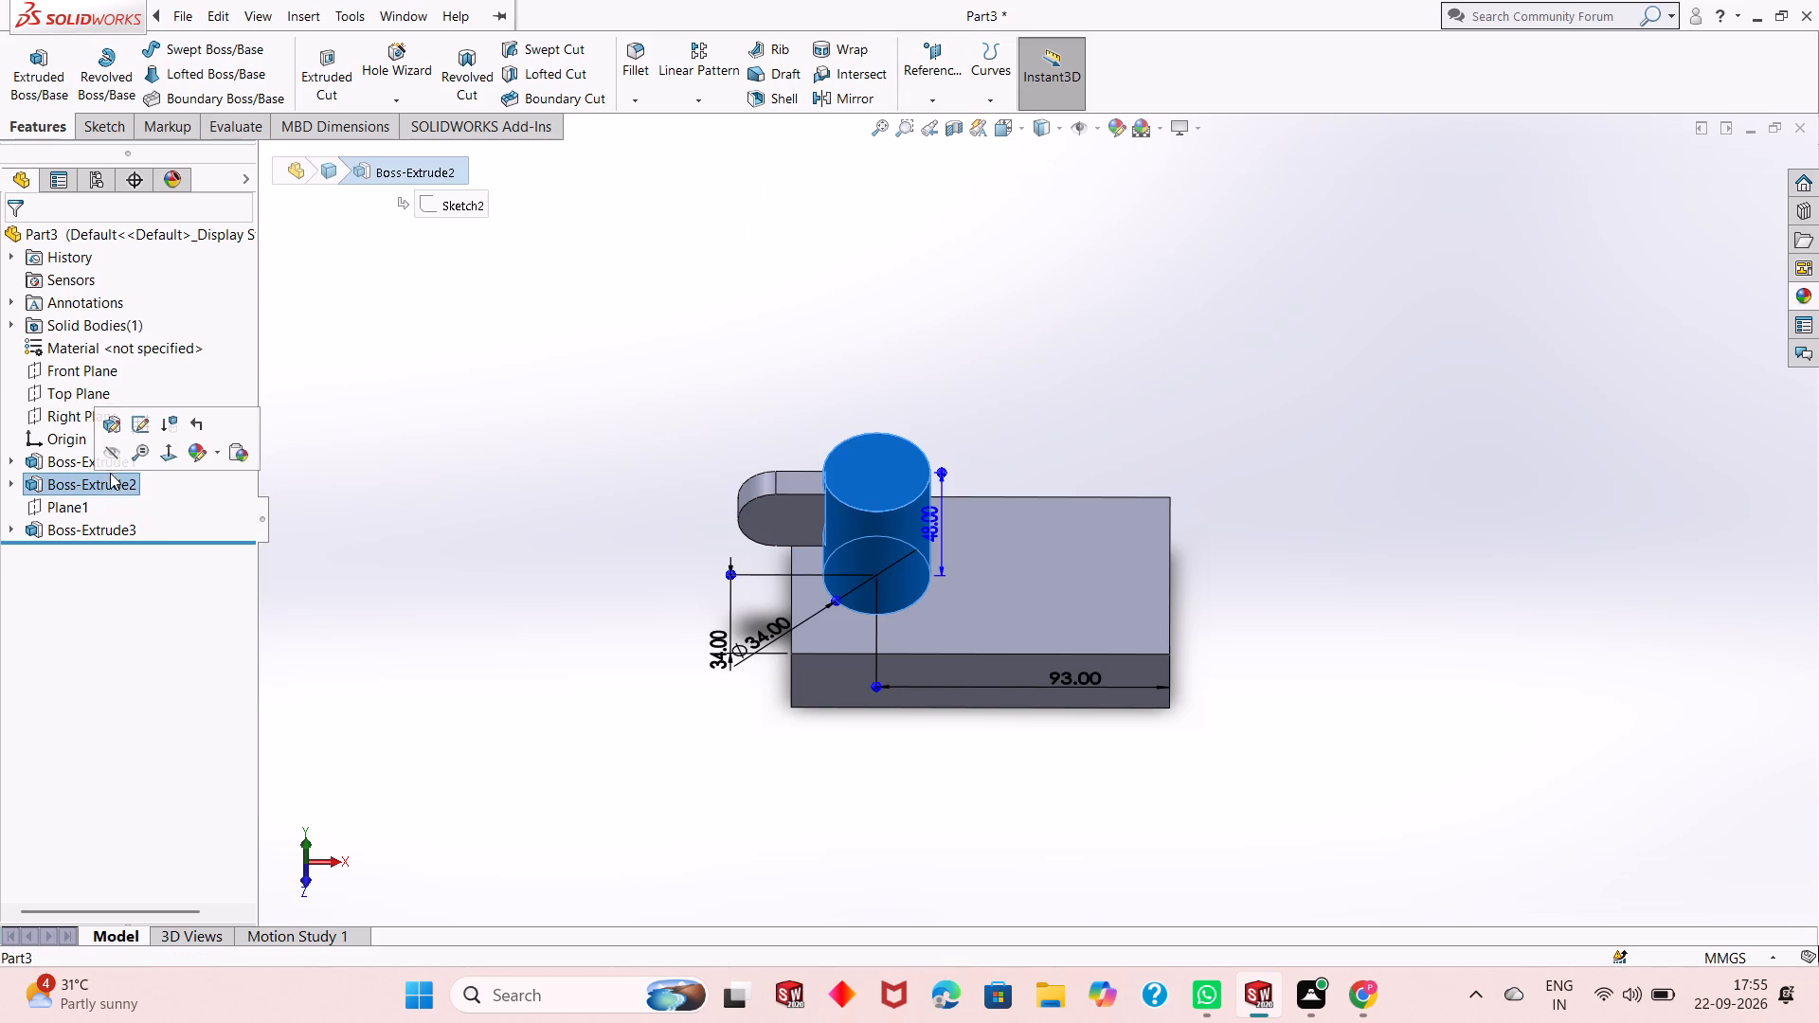
pyautogui.click(117, 428)
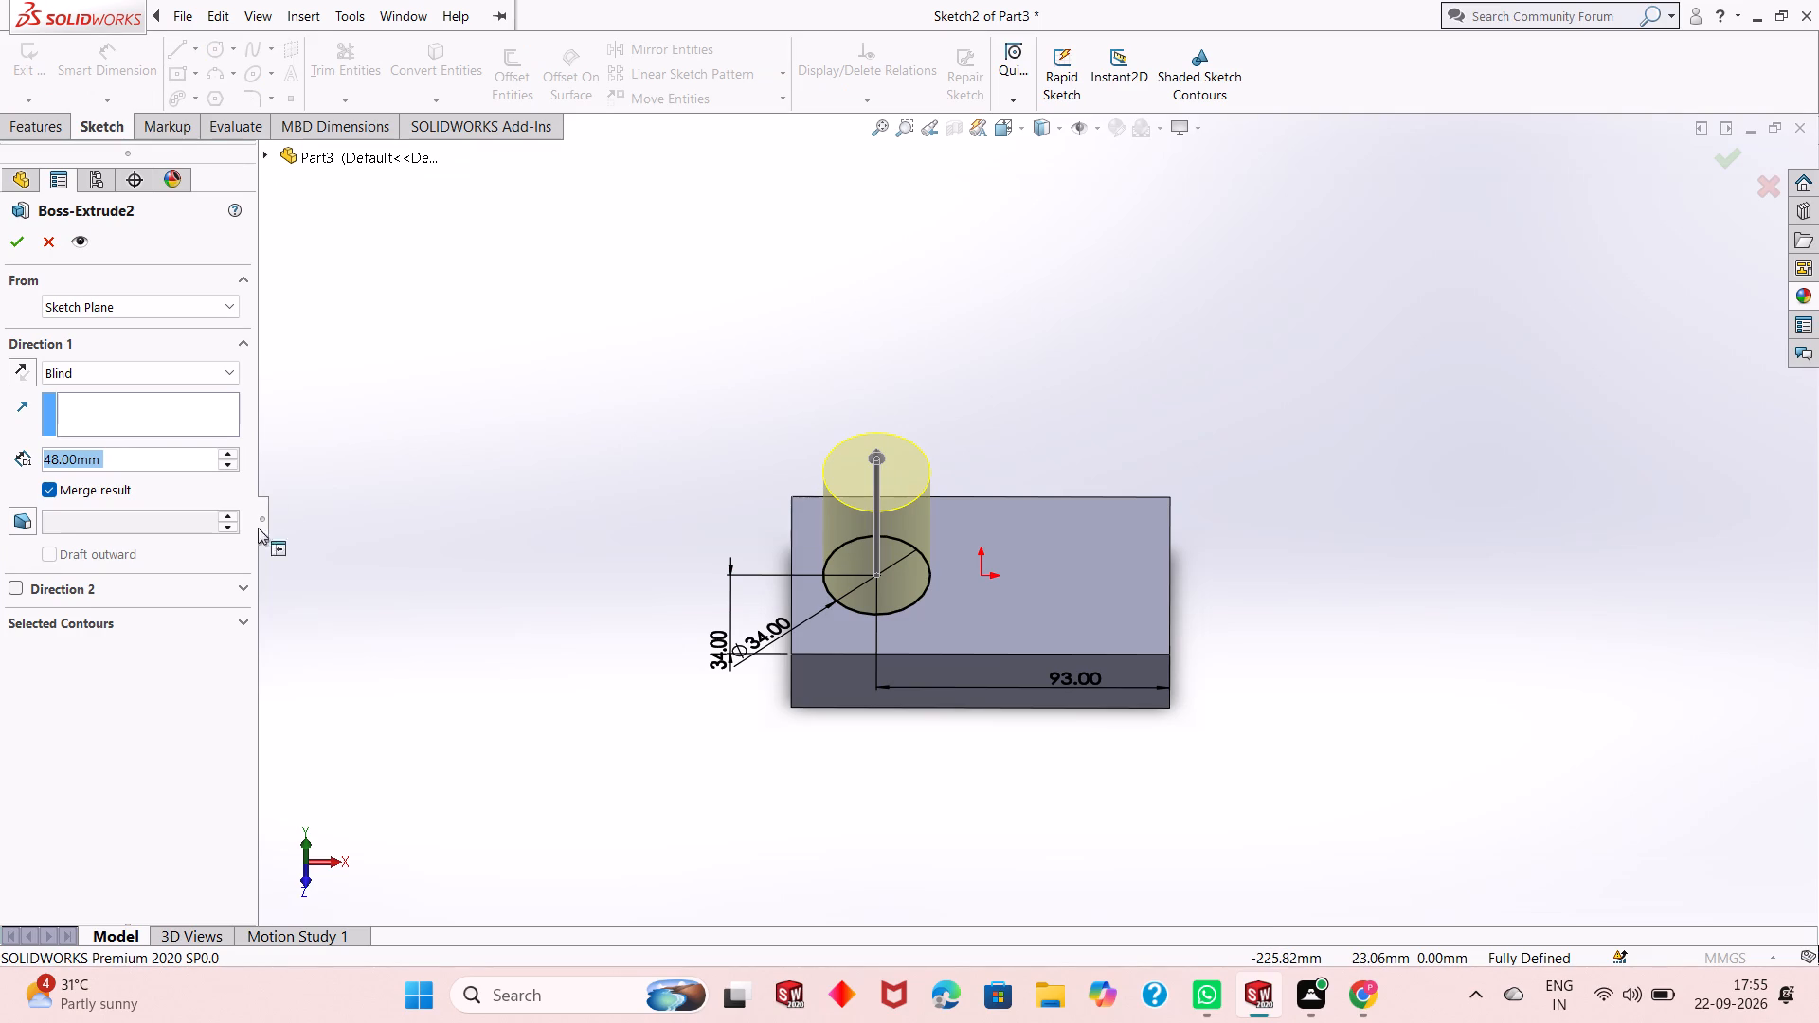
pyautogui.click(27, 248)
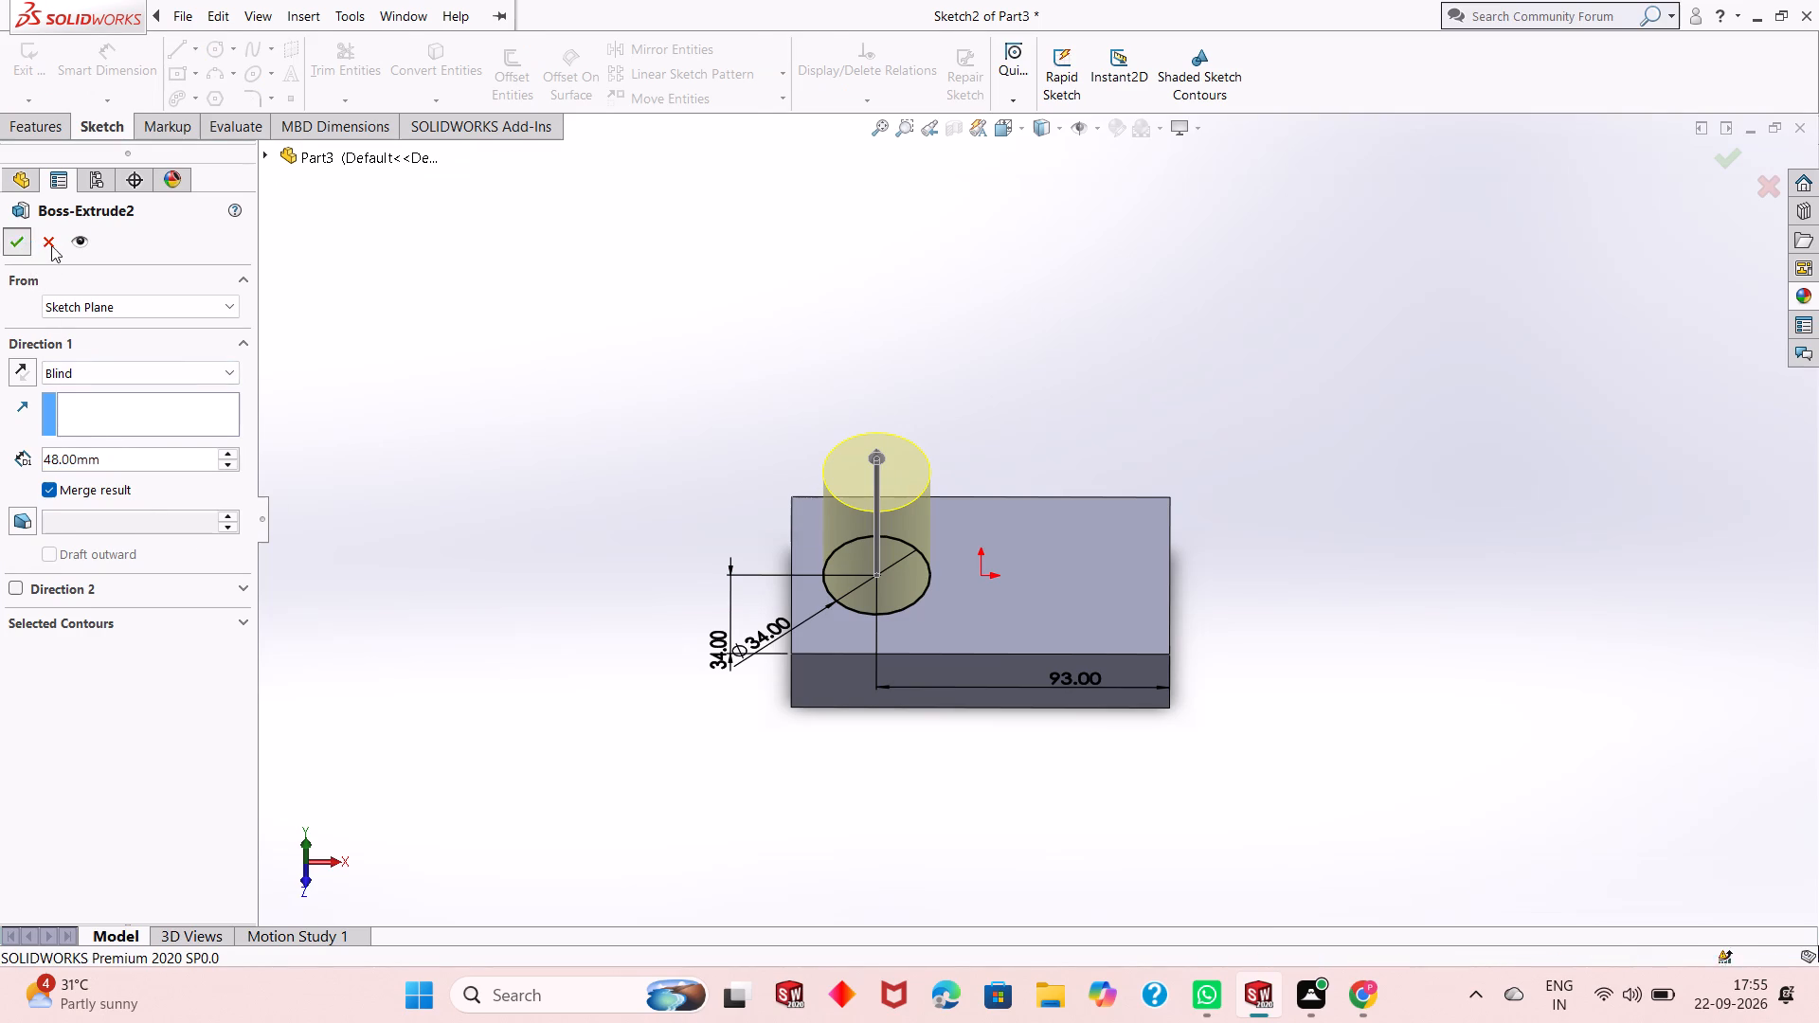
# Start a sketch on the boss's top face and draw a concentric circle about 22 mm in diameter.
pyautogui.moveTo(1045, 426); pyautogui.dragTo(1047, 514, button='middle')
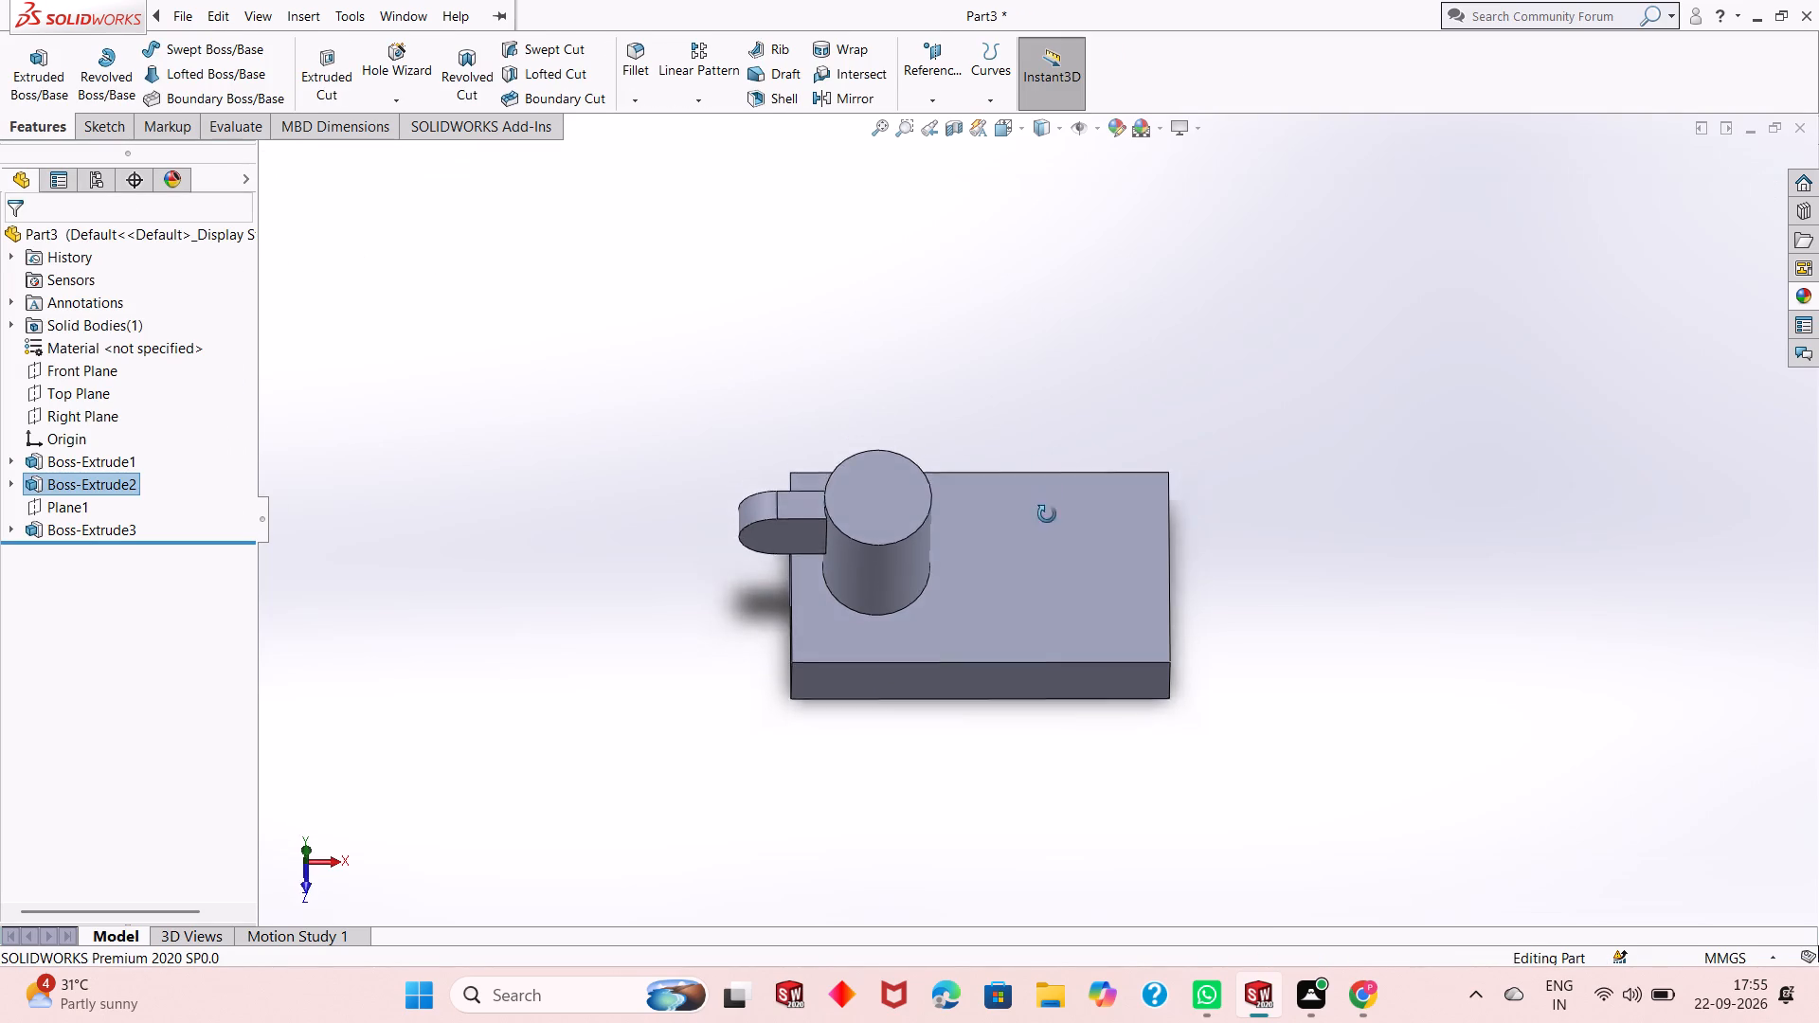
pyautogui.moveTo(1047, 514); pyautogui.dragTo(1053, 526, button='middle')
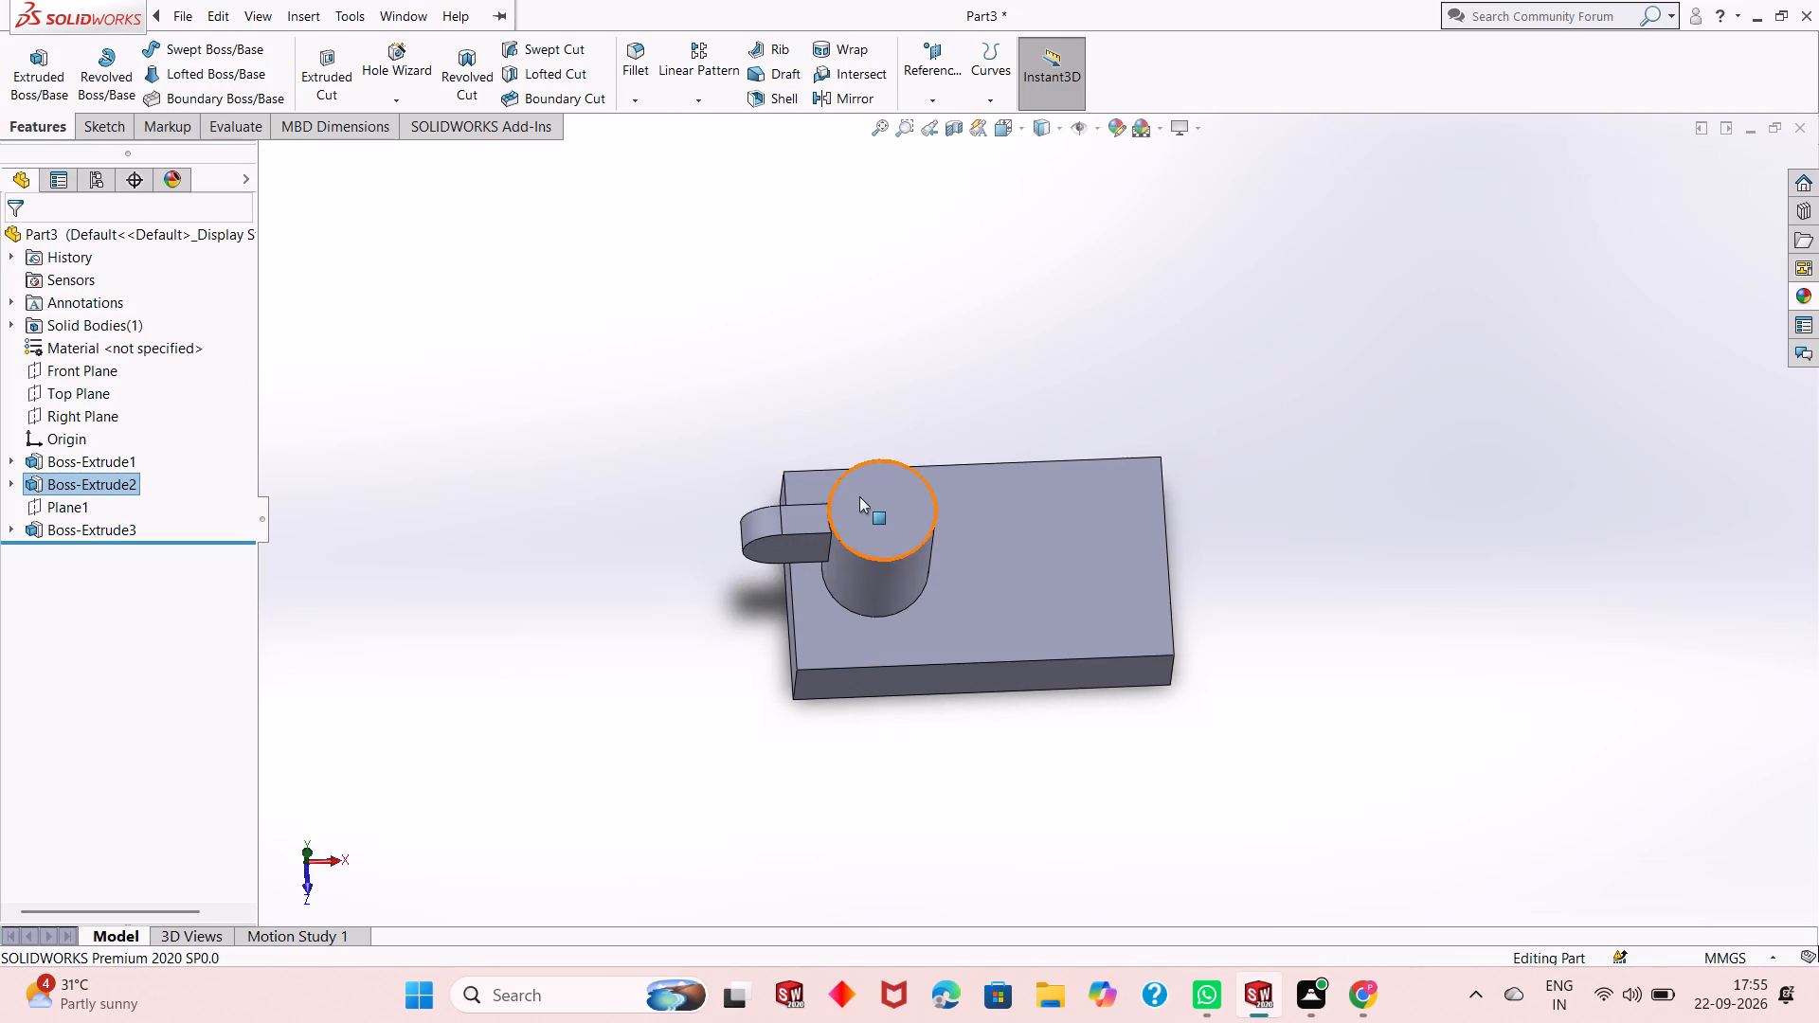
pyautogui.click(859, 496)
pyautogui.click(948, 449)
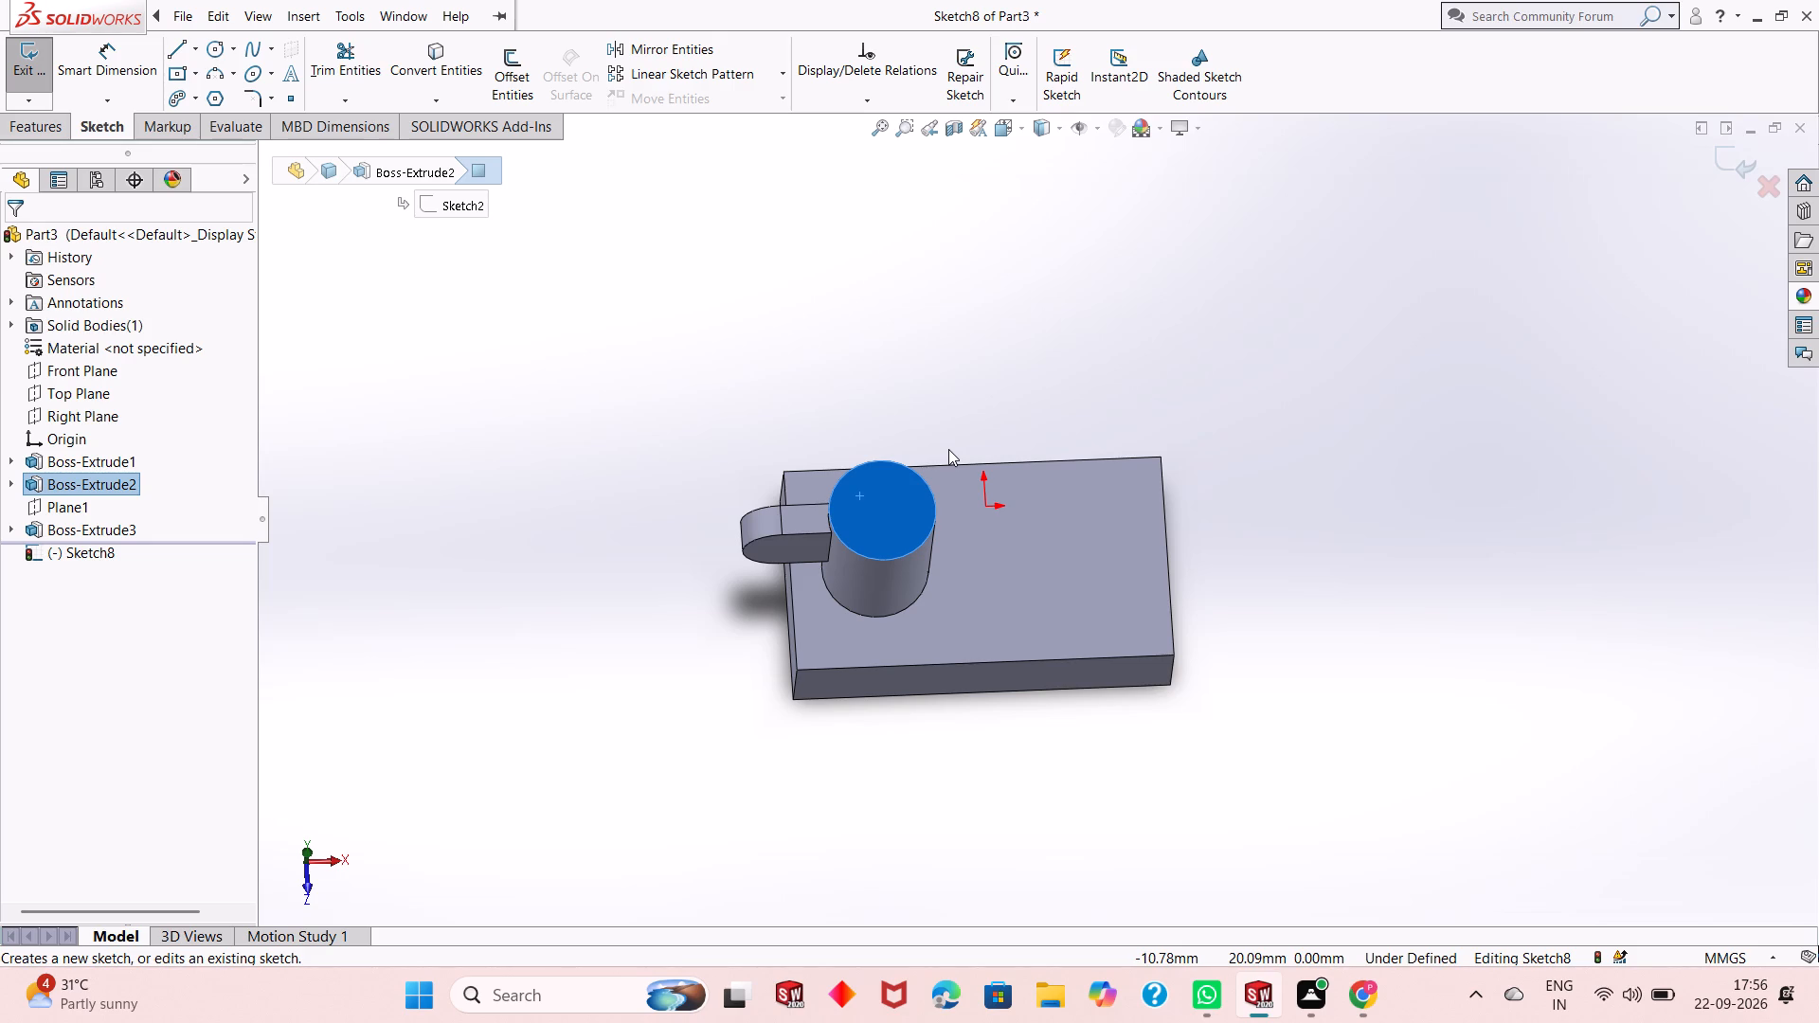
pyautogui.hotkey('ctrl', '8')
pyautogui.press('Escape')
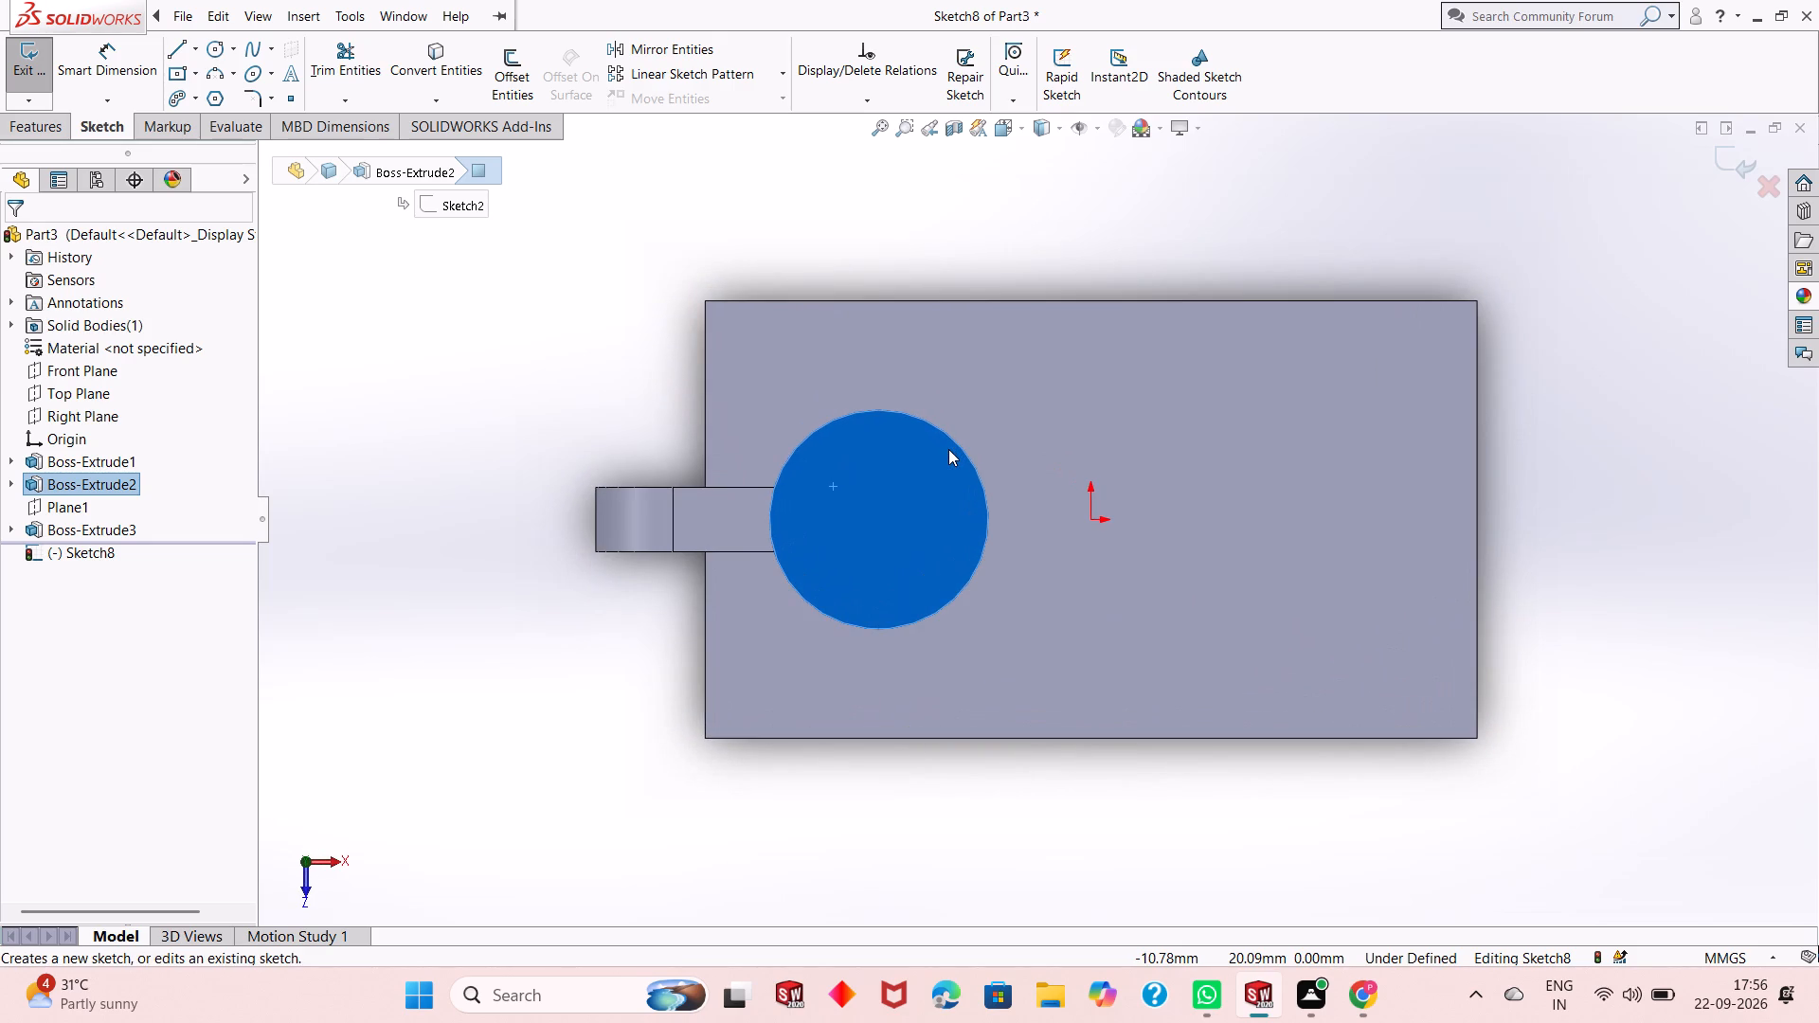
pyautogui.click(207, 52)
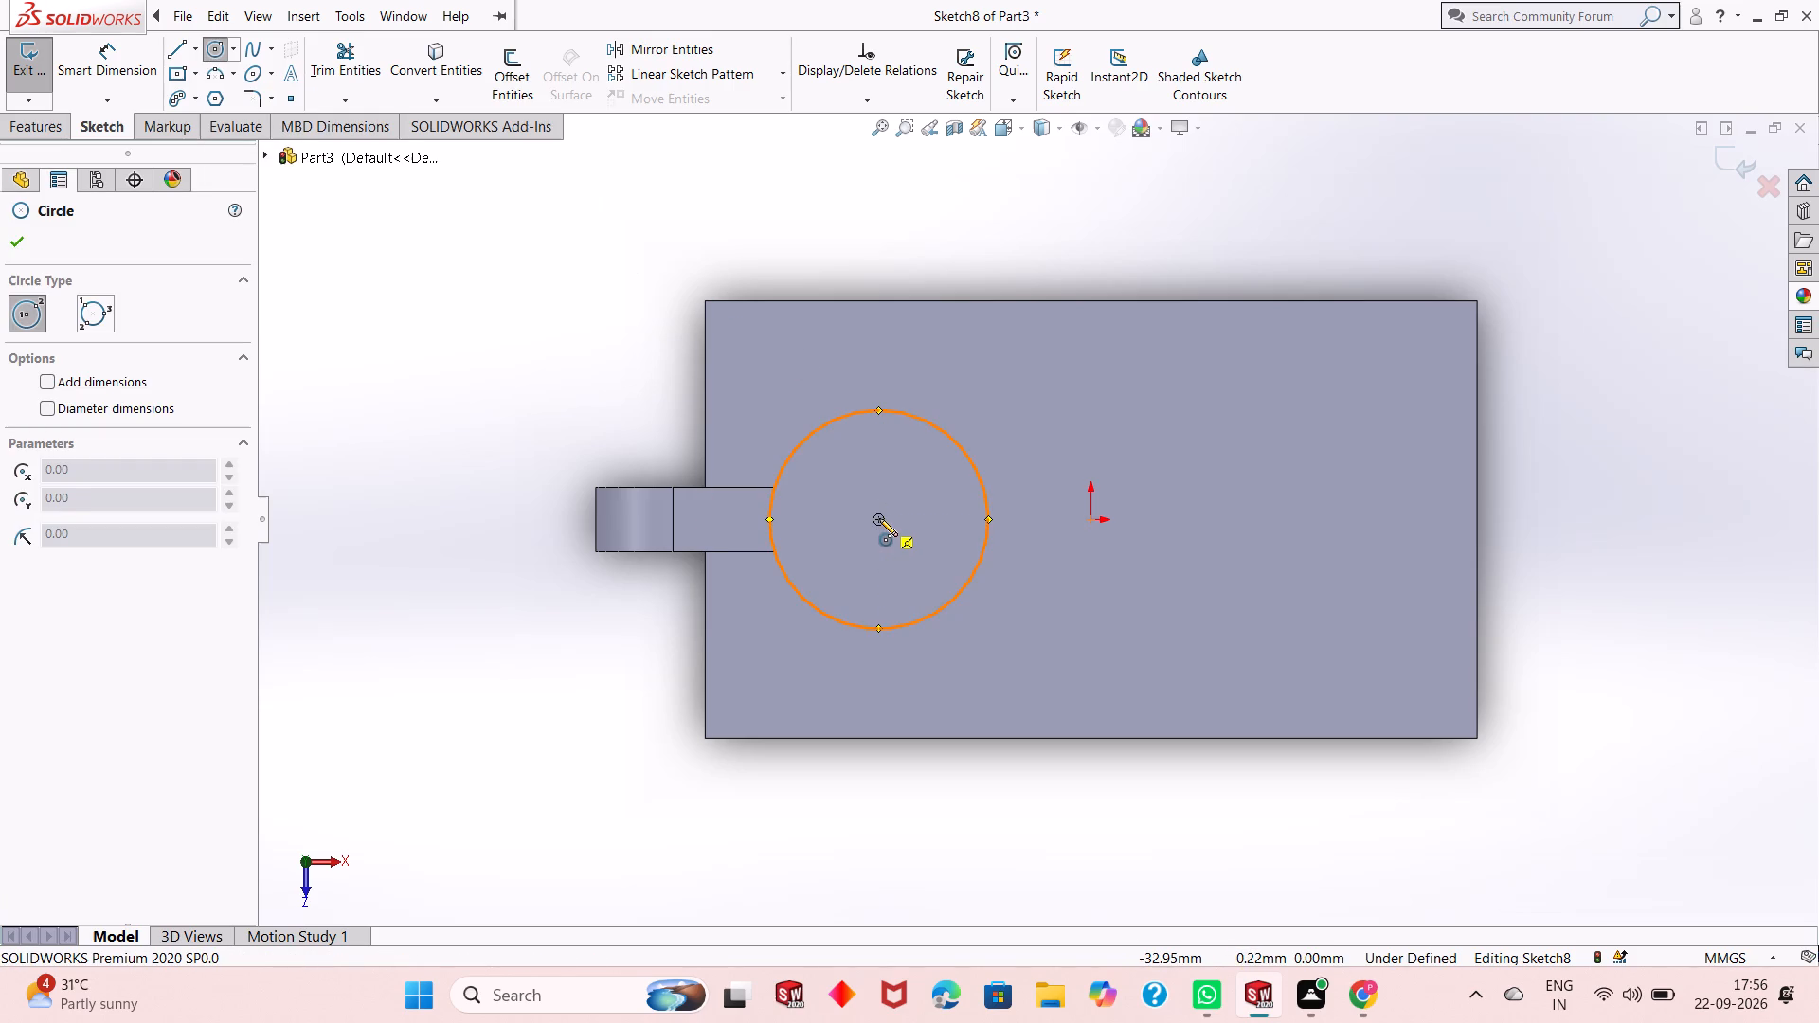
pyautogui.click(879, 518)
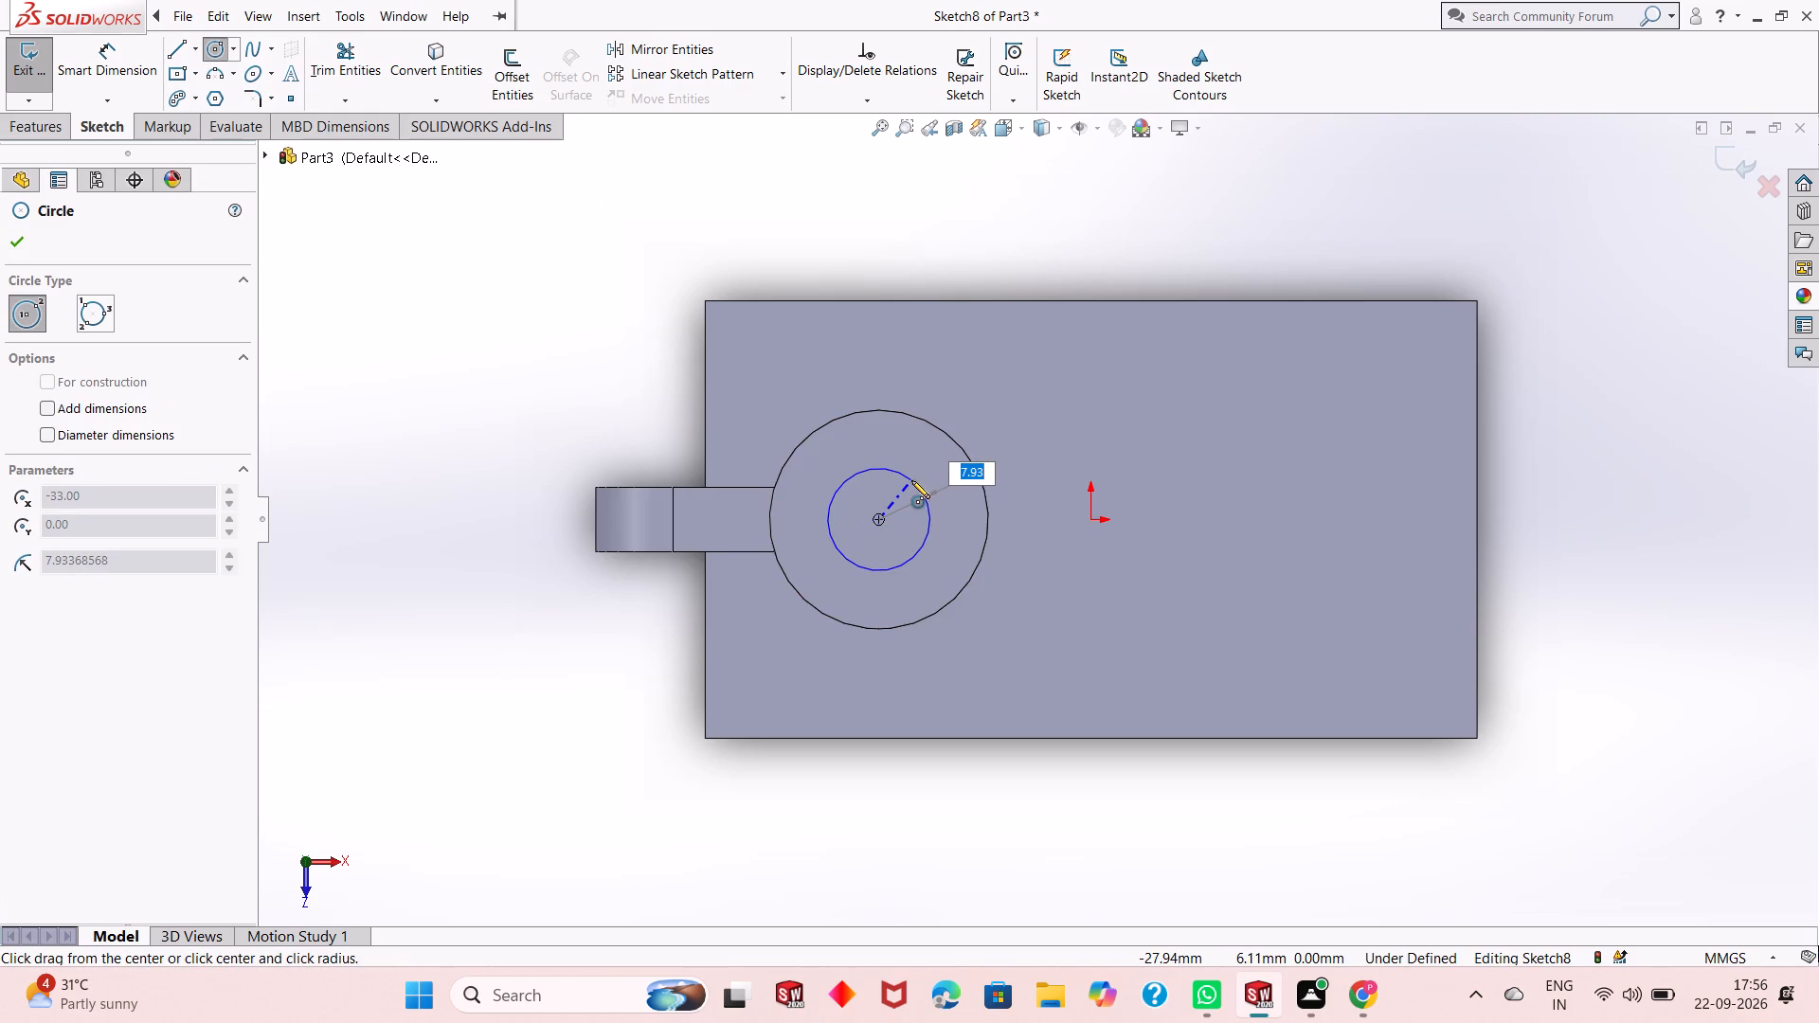
pyautogui.click(920, 463)
pyautogui.rightClick(567, 338)
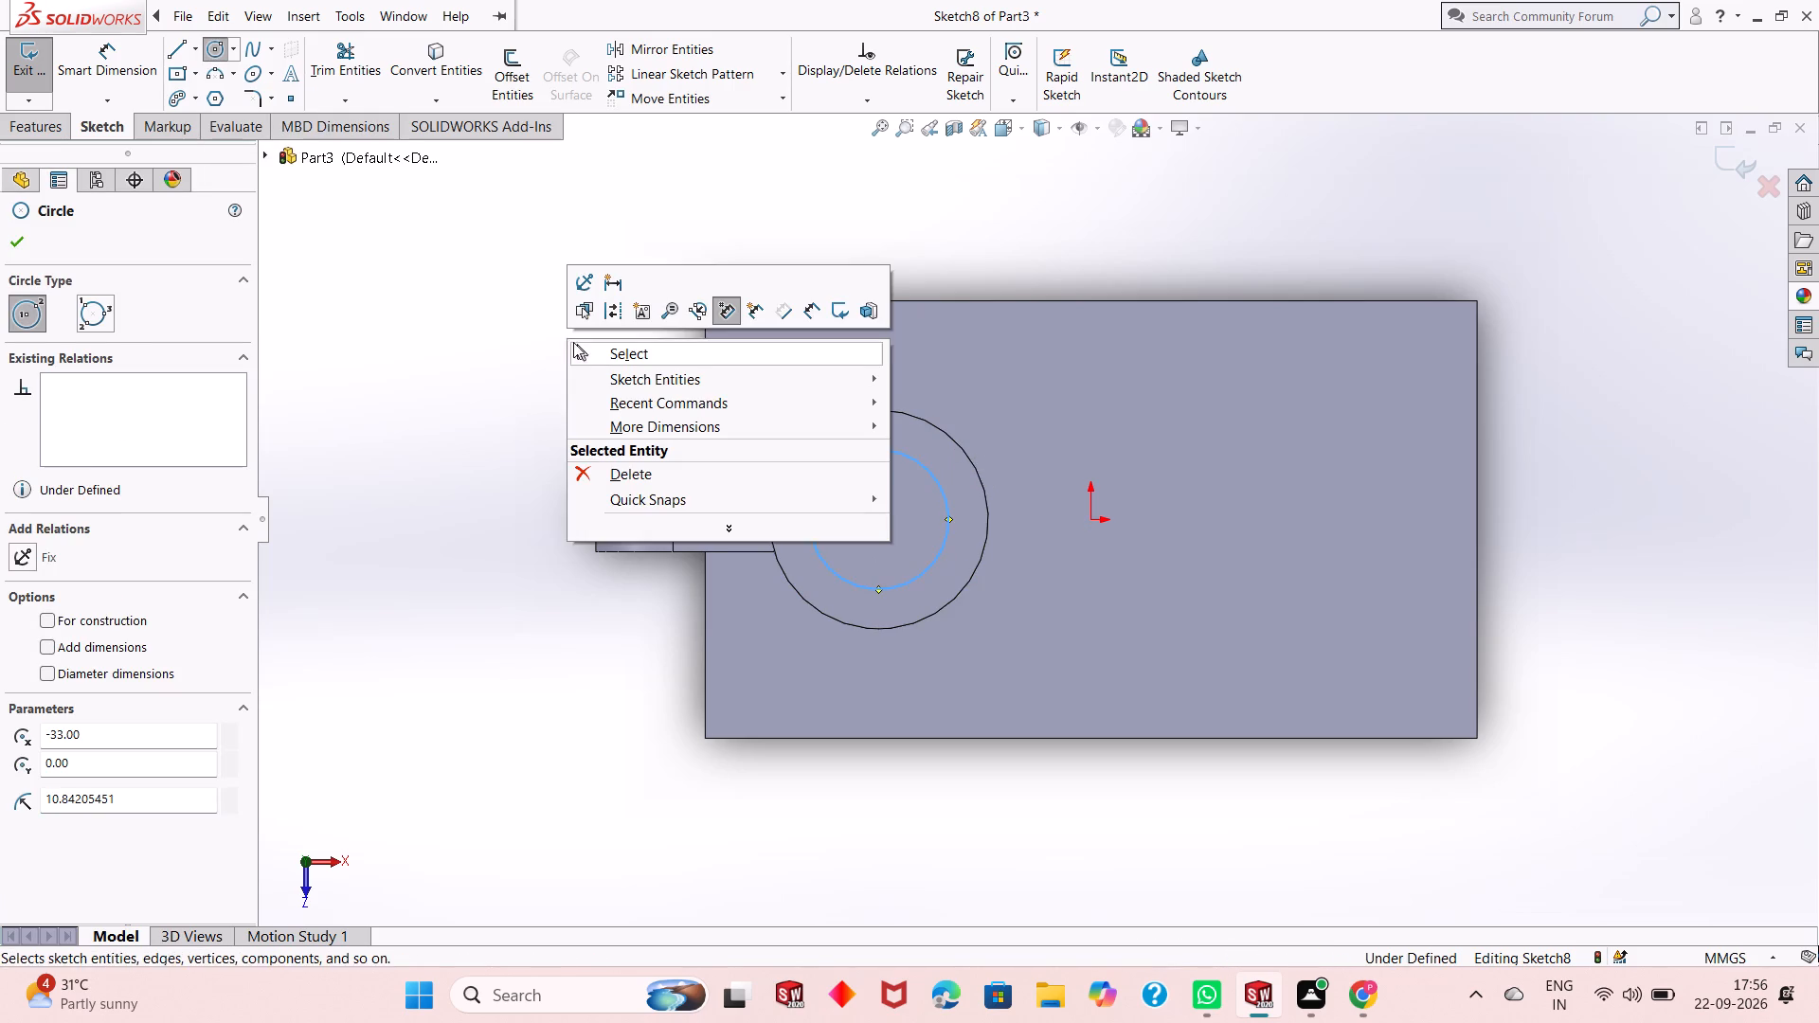
pyautogui.click(602, 352)
# Dimension the diameter of the circle on the boss's top face as 30 mm.
pyautogui.click(118, 52)
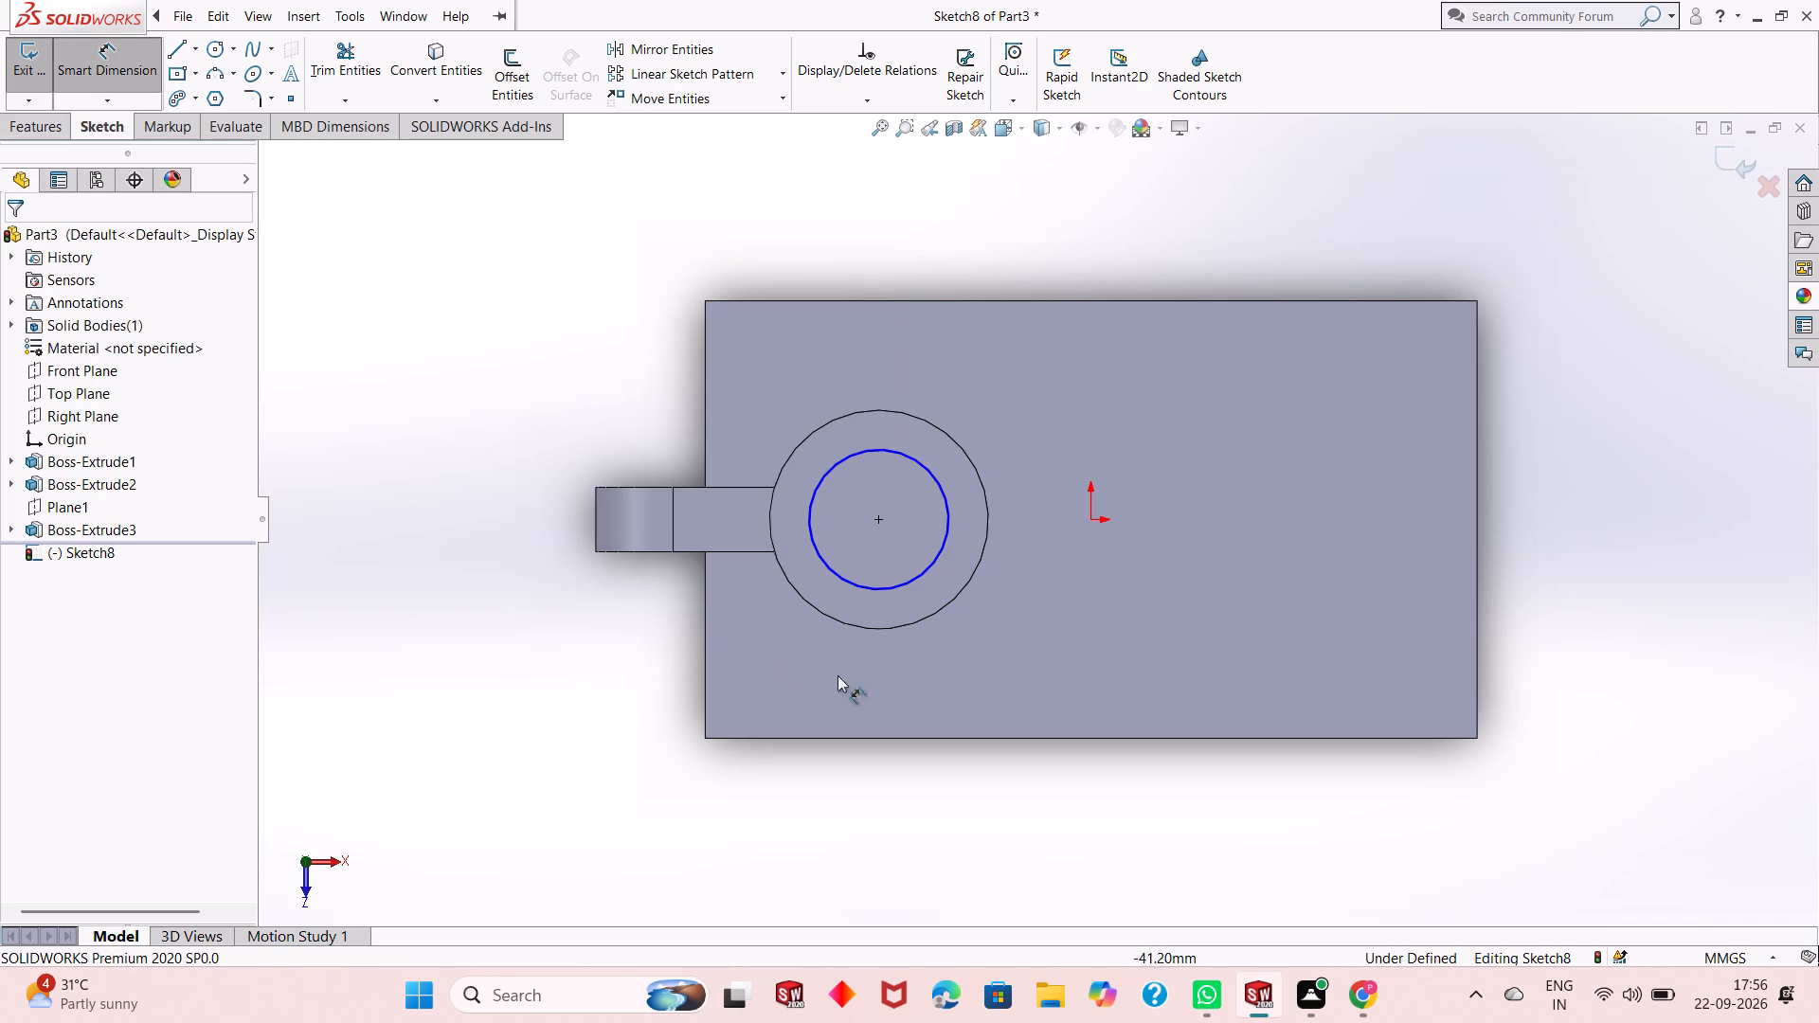
pyautogui.click(836, 576)
pyautogui.click(549, 722)
pyautogui.write('30')
pyautogui.press('Return')
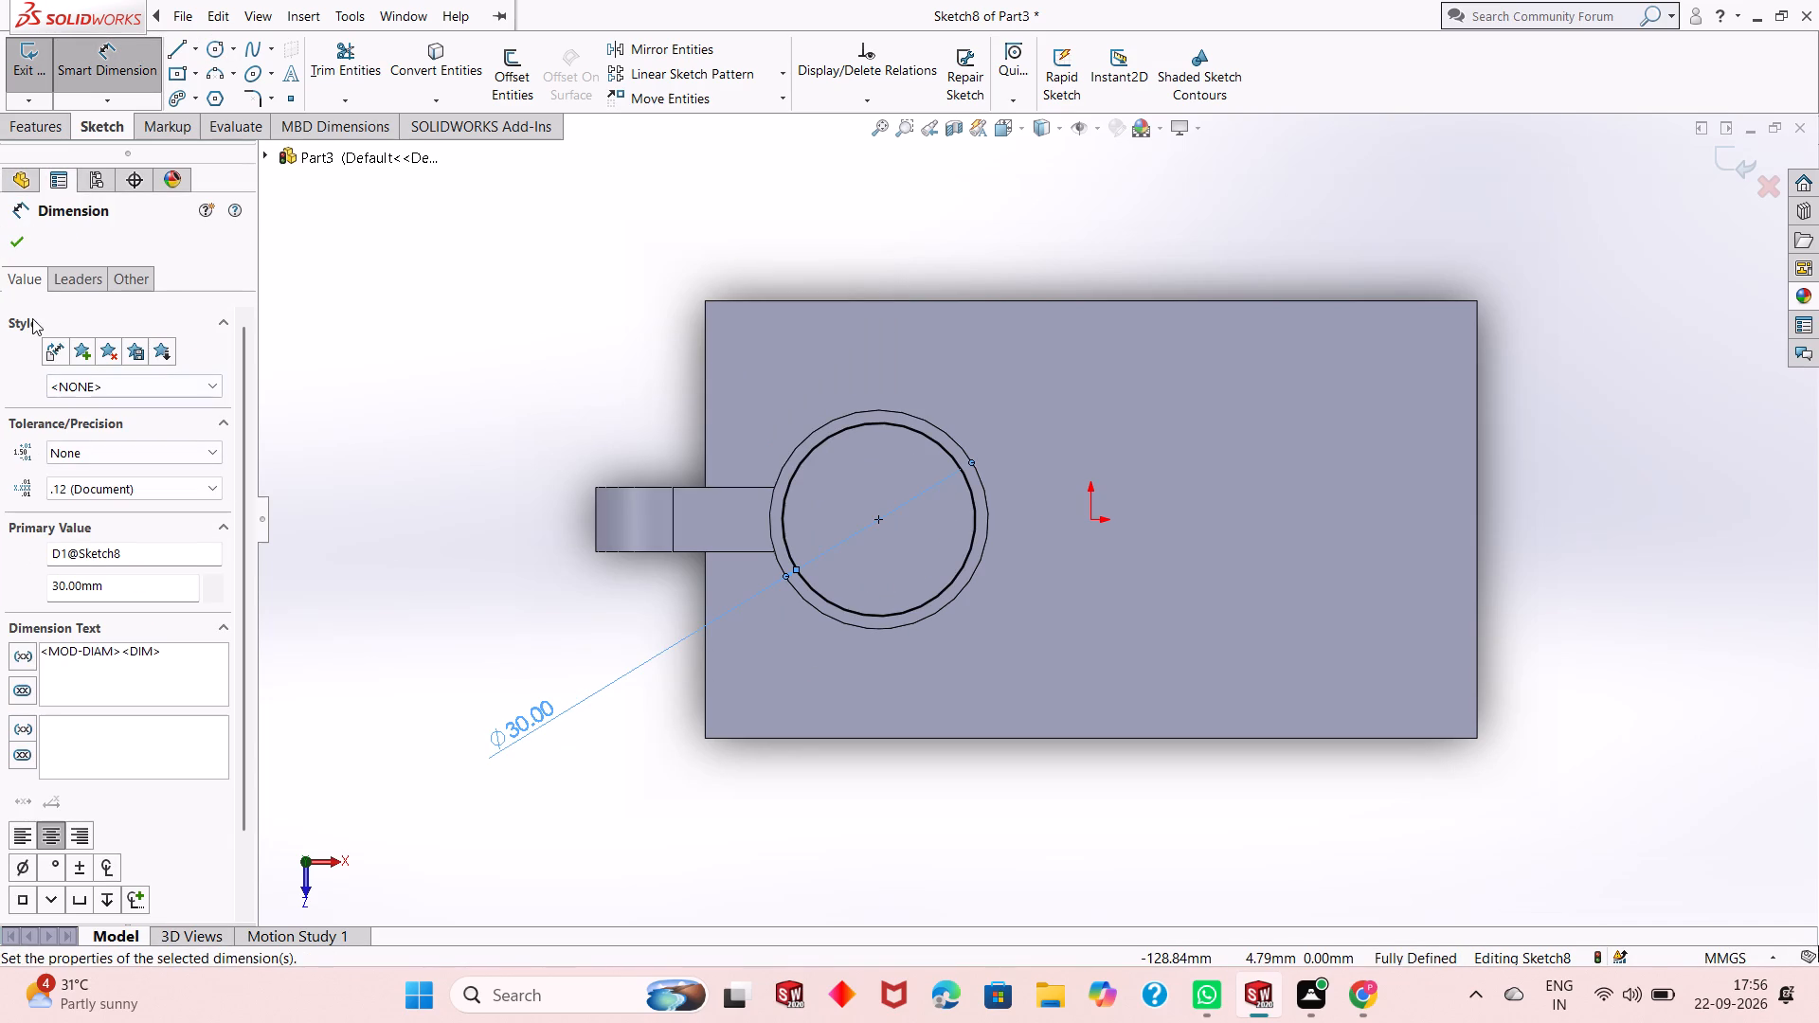
pyautogui.click(13, 245)
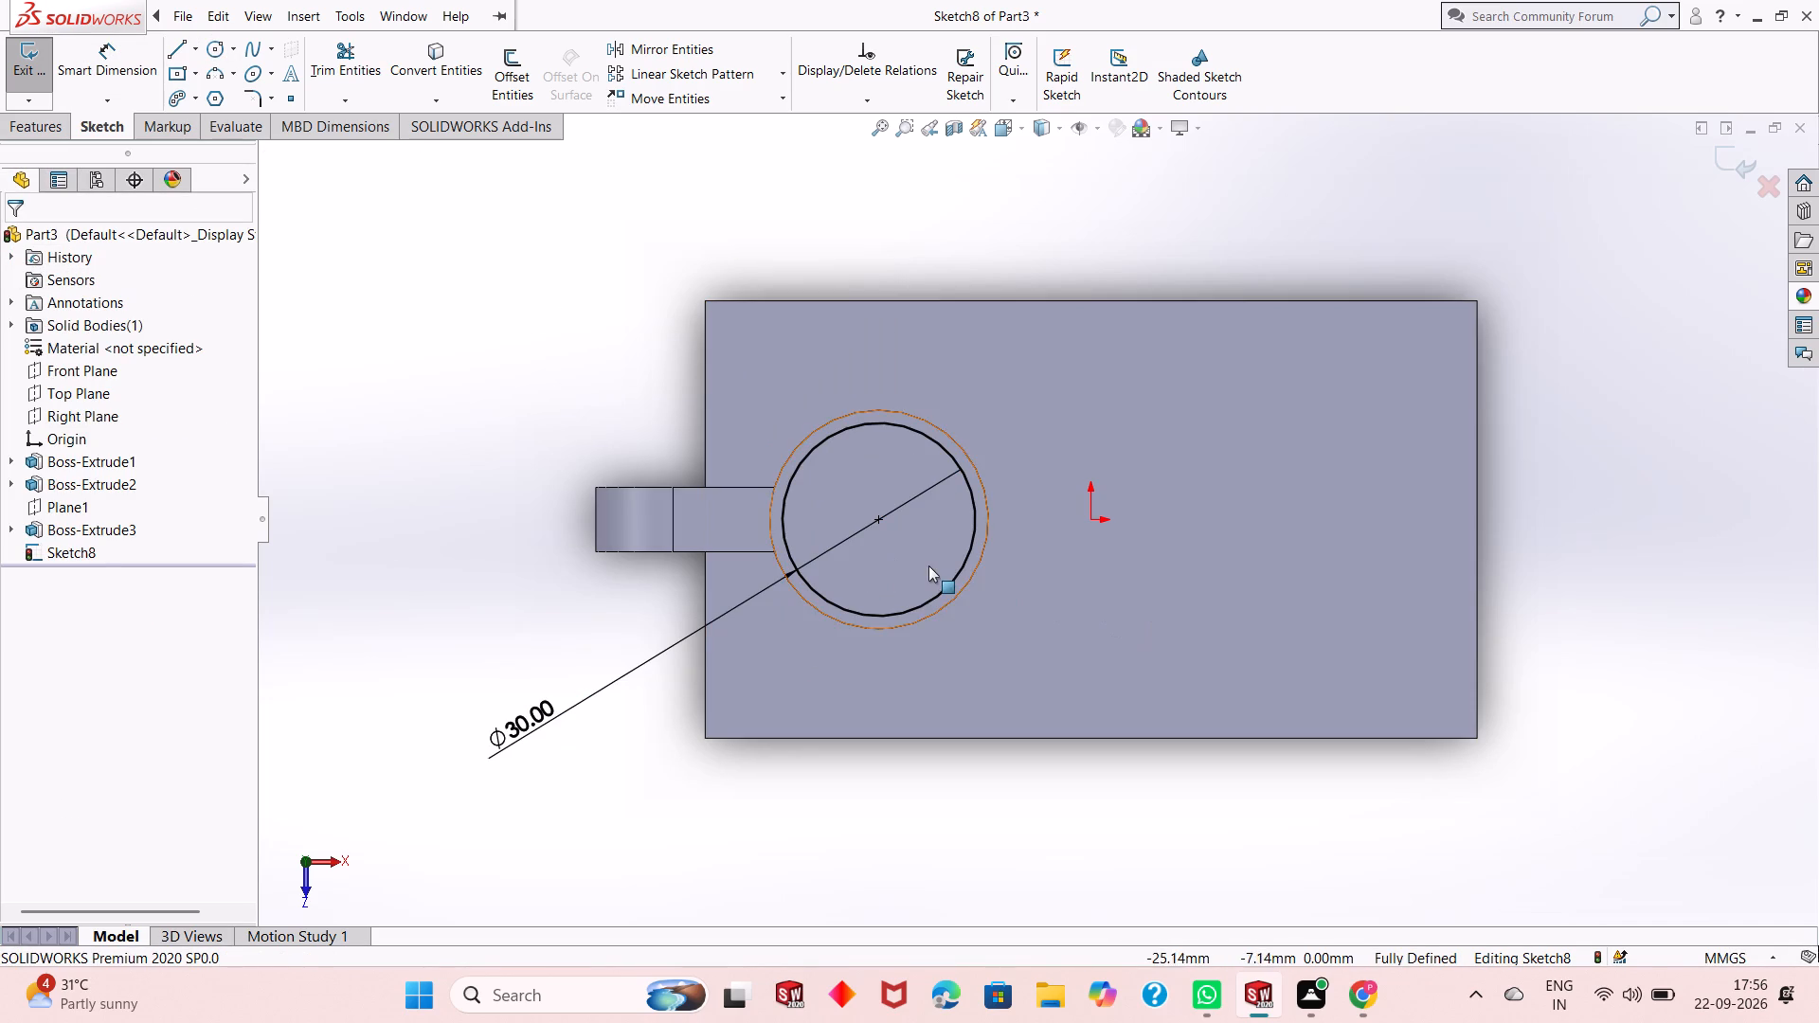
# Examine the 30 mm circle on the boss's top face, with the lug and base block, from several oblique angles.
pyautogui.moveTo(928, 566); pyautogui.dragTo(914, 466, button='middle')
pyautogui.scroll(2, 914, 463)
pyautogui.scroll(-2, 902, 422)
pyautogui.moveTo(1017, 567); pyautogui.dragTo(1029, 537, button='middle')
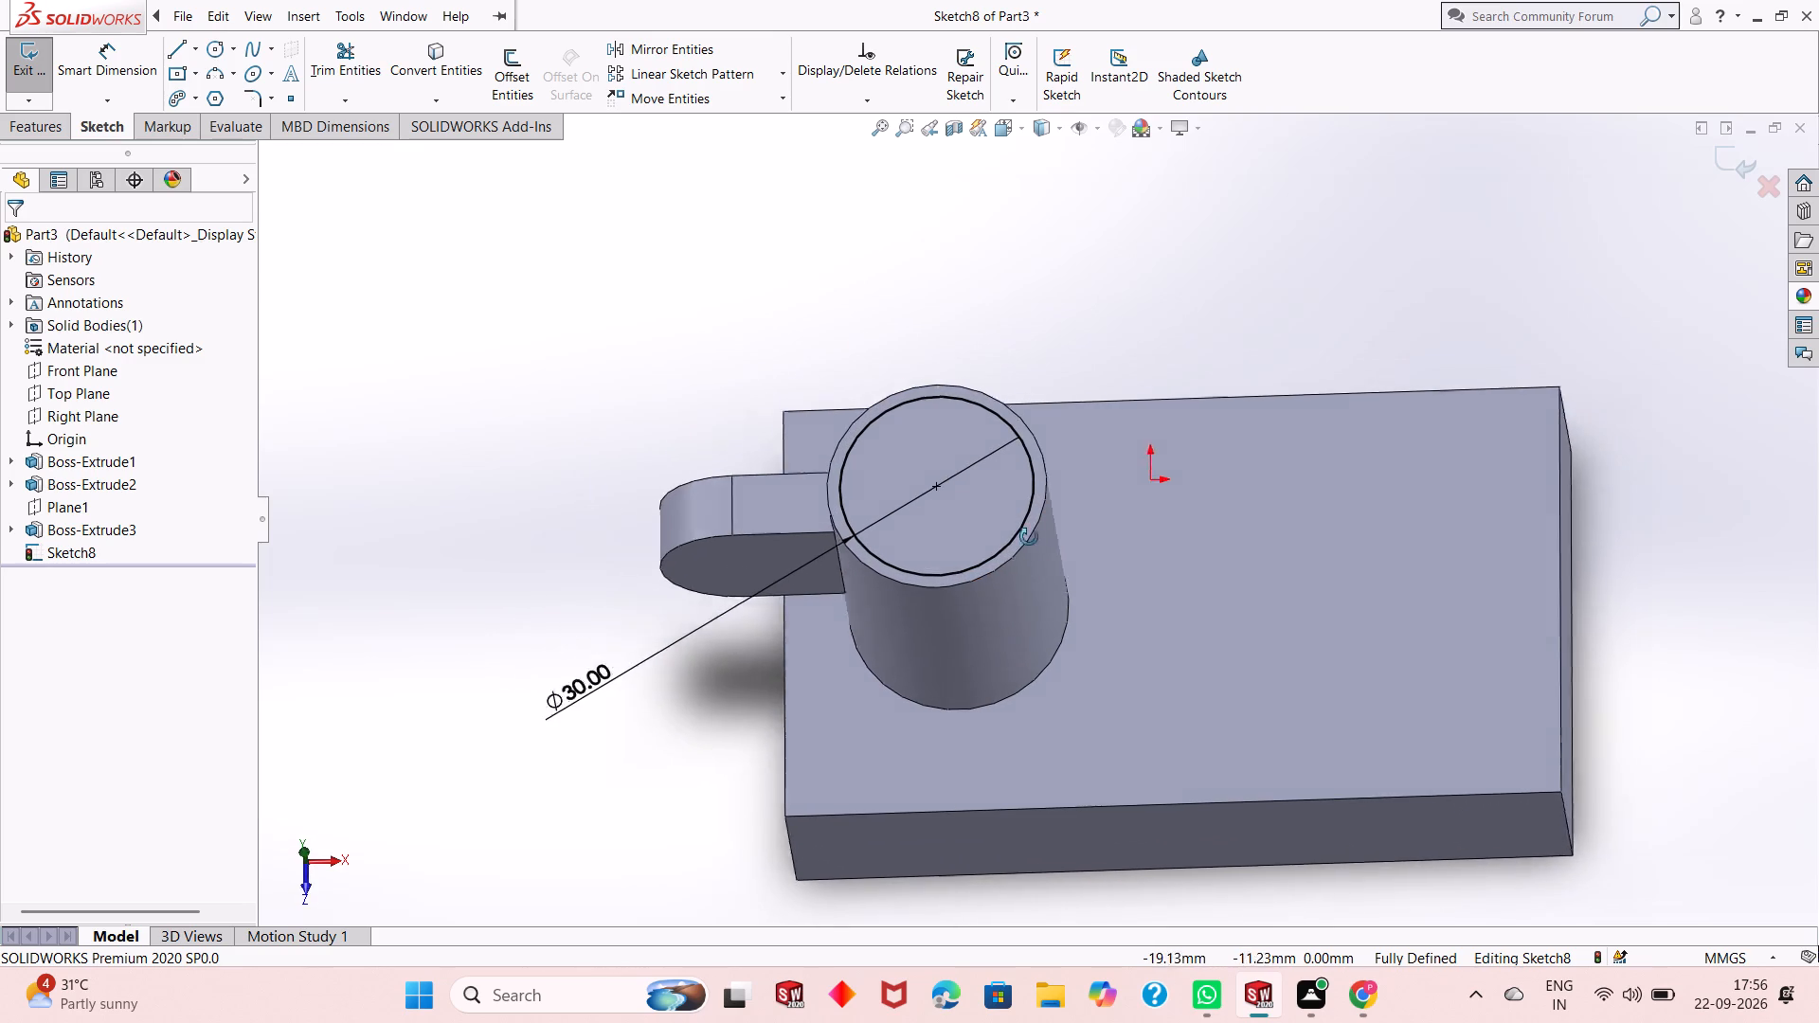
pyautogui.moveTo(1029, 537); pyautogui.dragTo(1052, 483, button='middle')
pyautogui.scroll(2, 1014, 498)
pyautogui.scroll(-2, 1137, 443)
pyautogui.moveTo(1029, 694); pyautogui.dragTo(1021, 595, button='middle')
pyautogui.scroll(-2, 983, 441)
pyautogui.scroll(3, 983, 441)
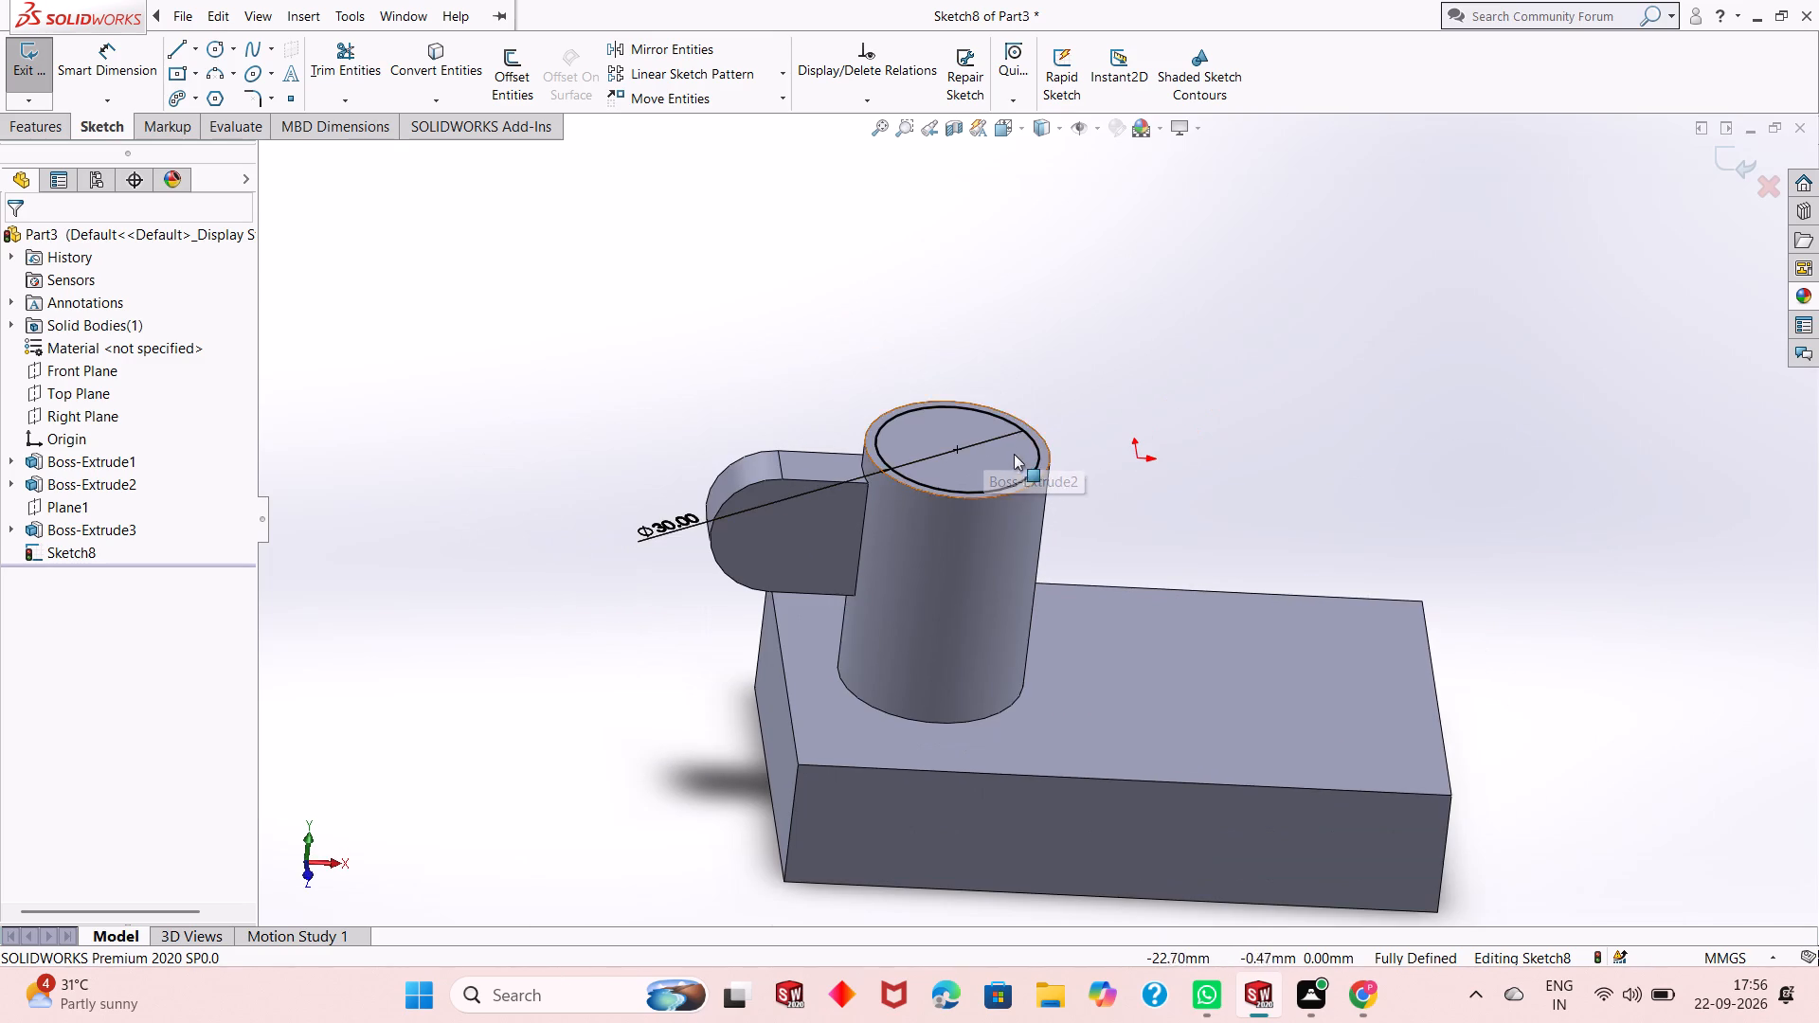
pyautogui.moveTo(1030, 469); pyautogui.dragTo(1009, 504, button='middle')
pyautogui.scroll(2, 1009, 504)
pyautogui.moveTo(967, 477); pyautogui.dragTo(963, 504, button='middle')
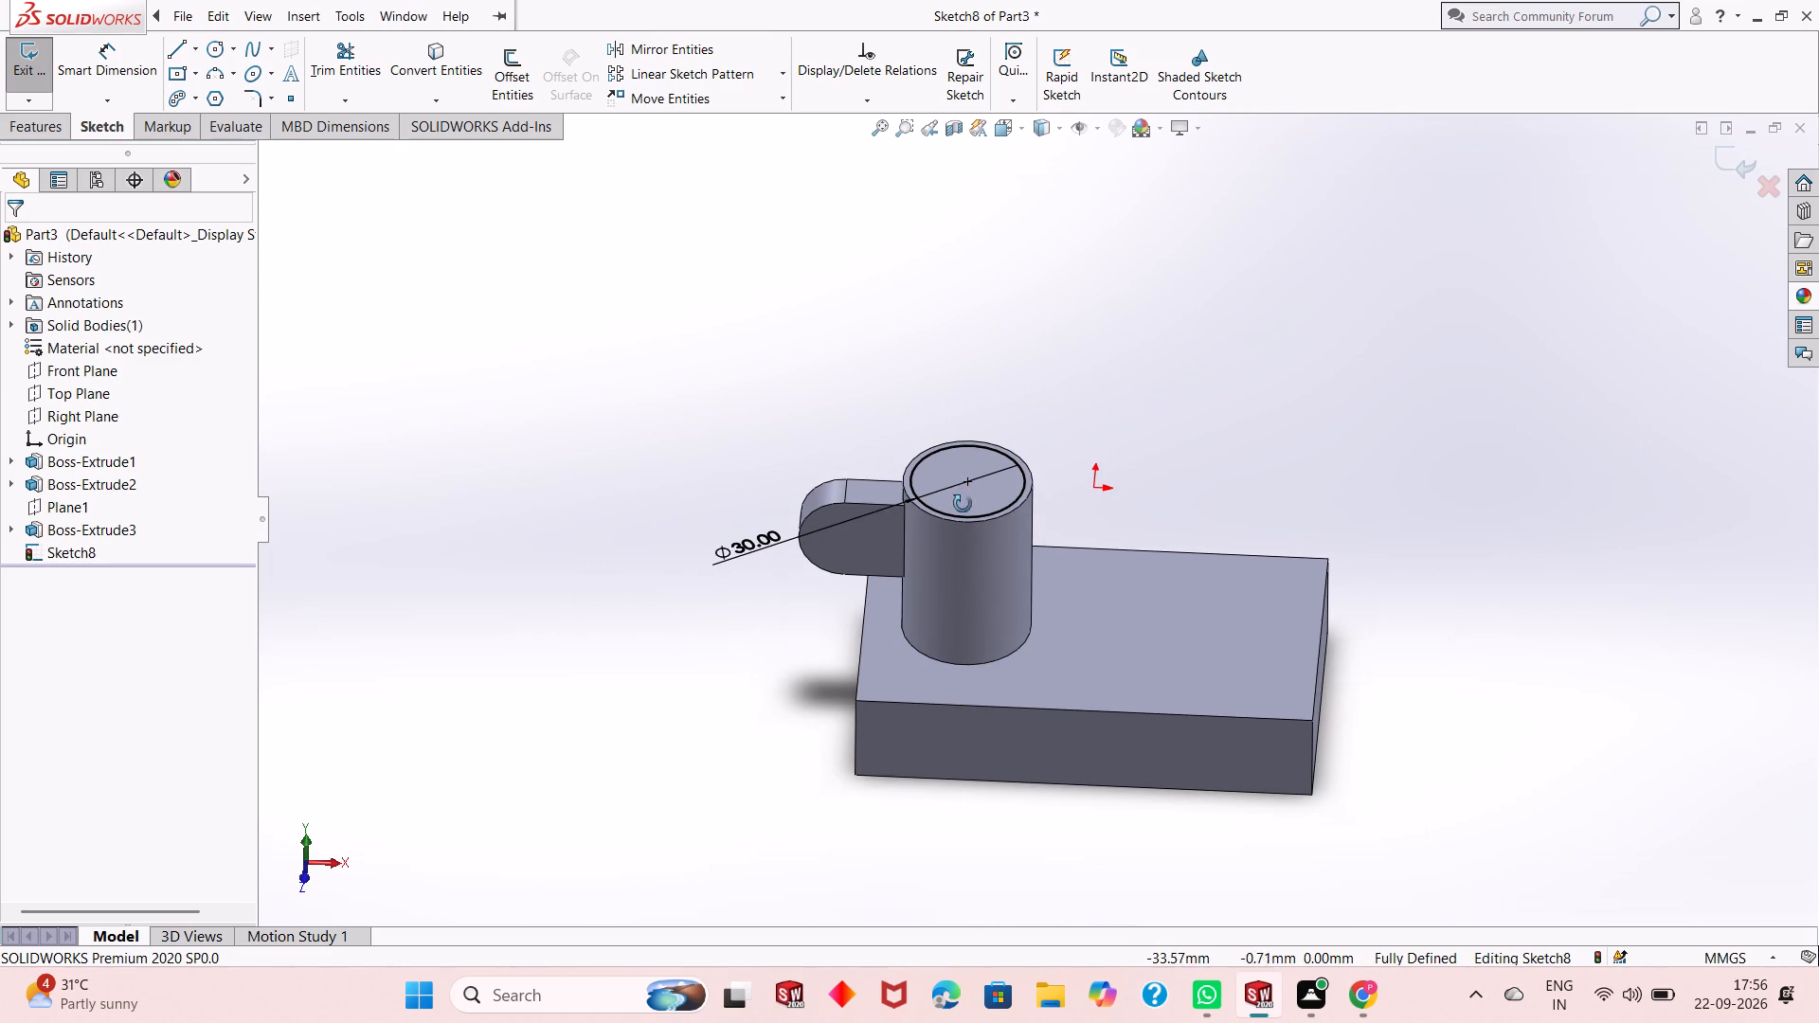
pyautogui.moveTo(963, 504); pyautogui.dragTo(962, 523, button='middle')
pyautogui.scroll(-2, 987, 506)
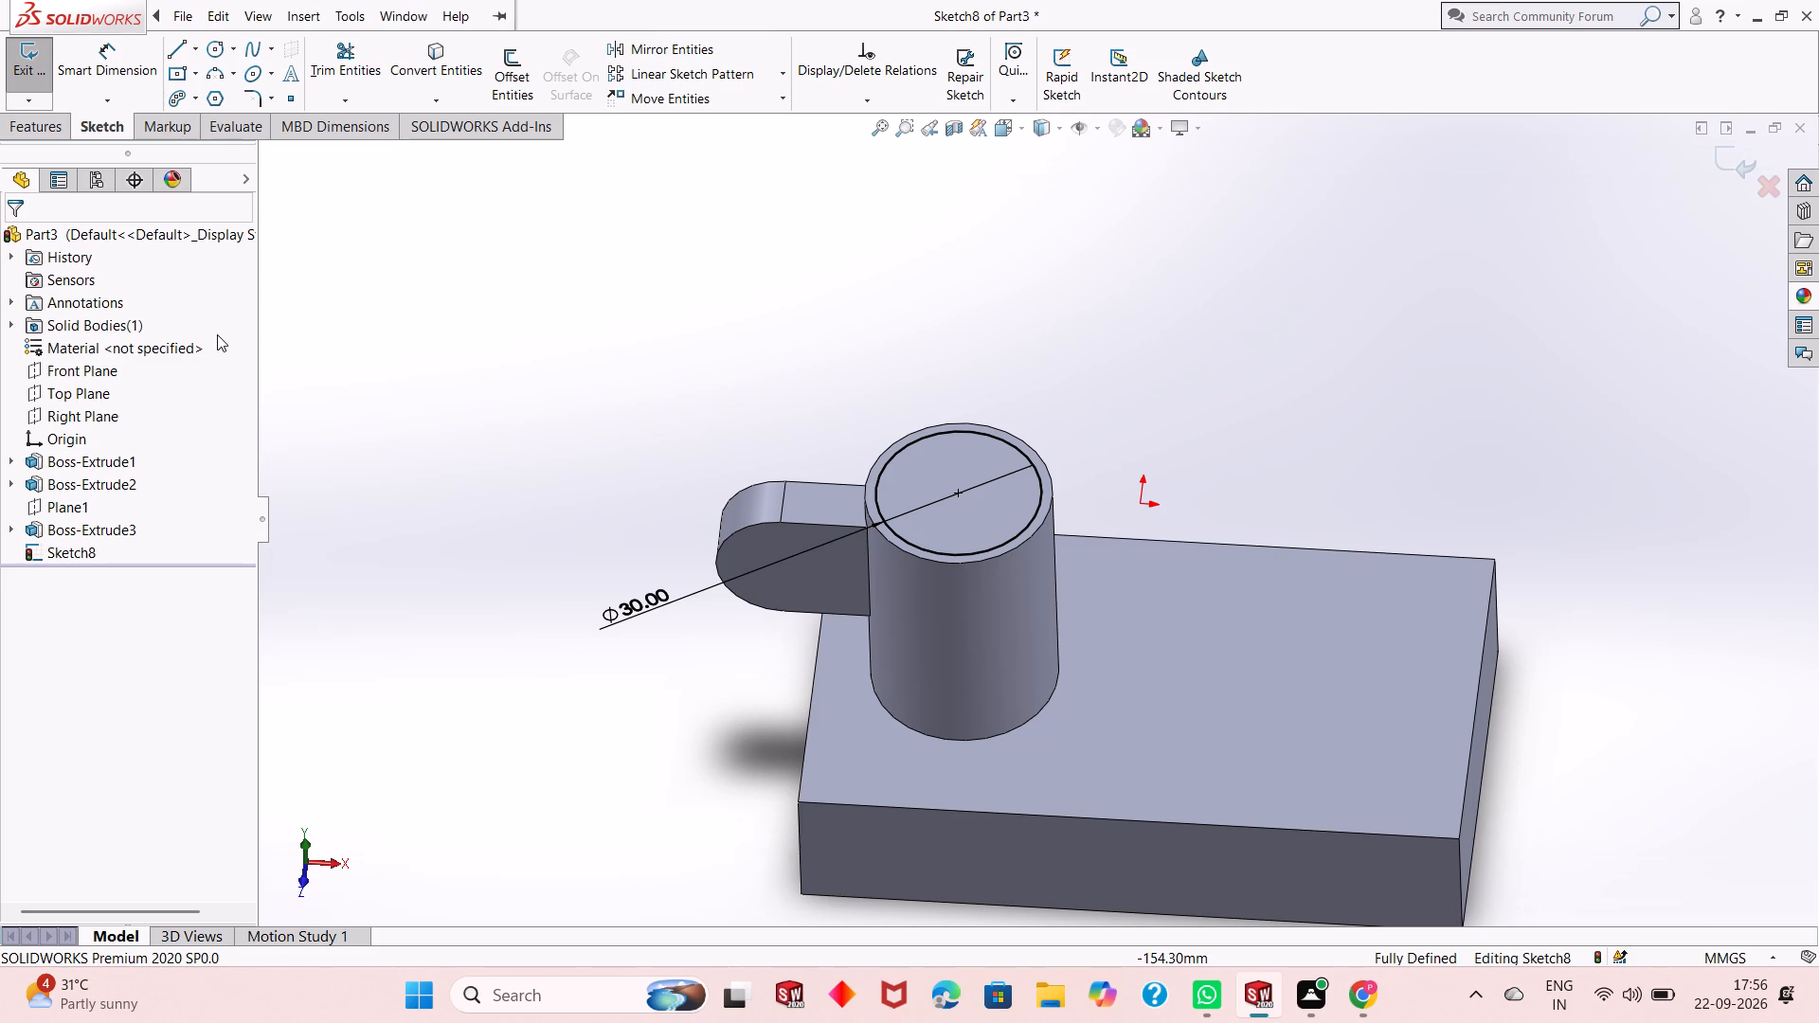
pyautogui.scroll(-1, 217, 334)
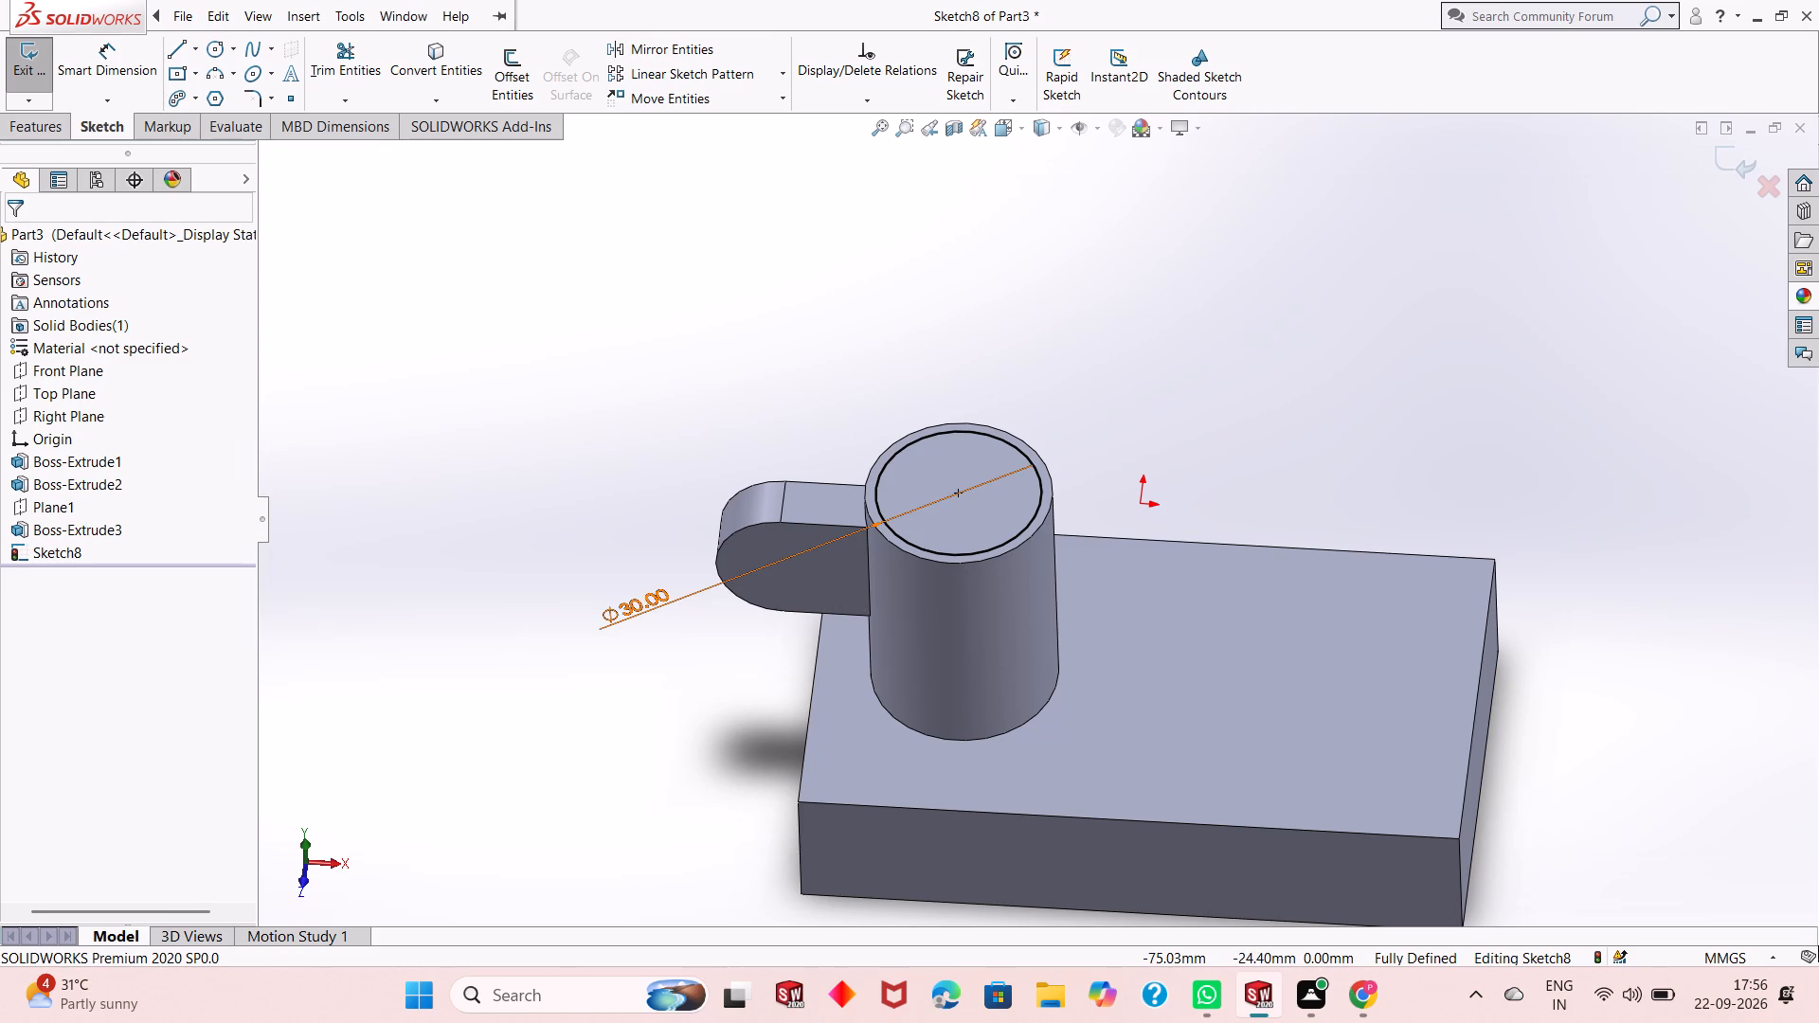
# Cut the 30 mm circle into the boss with a blind Extruded Cut 30 mm deep.
pyautogui.click(41, 135)
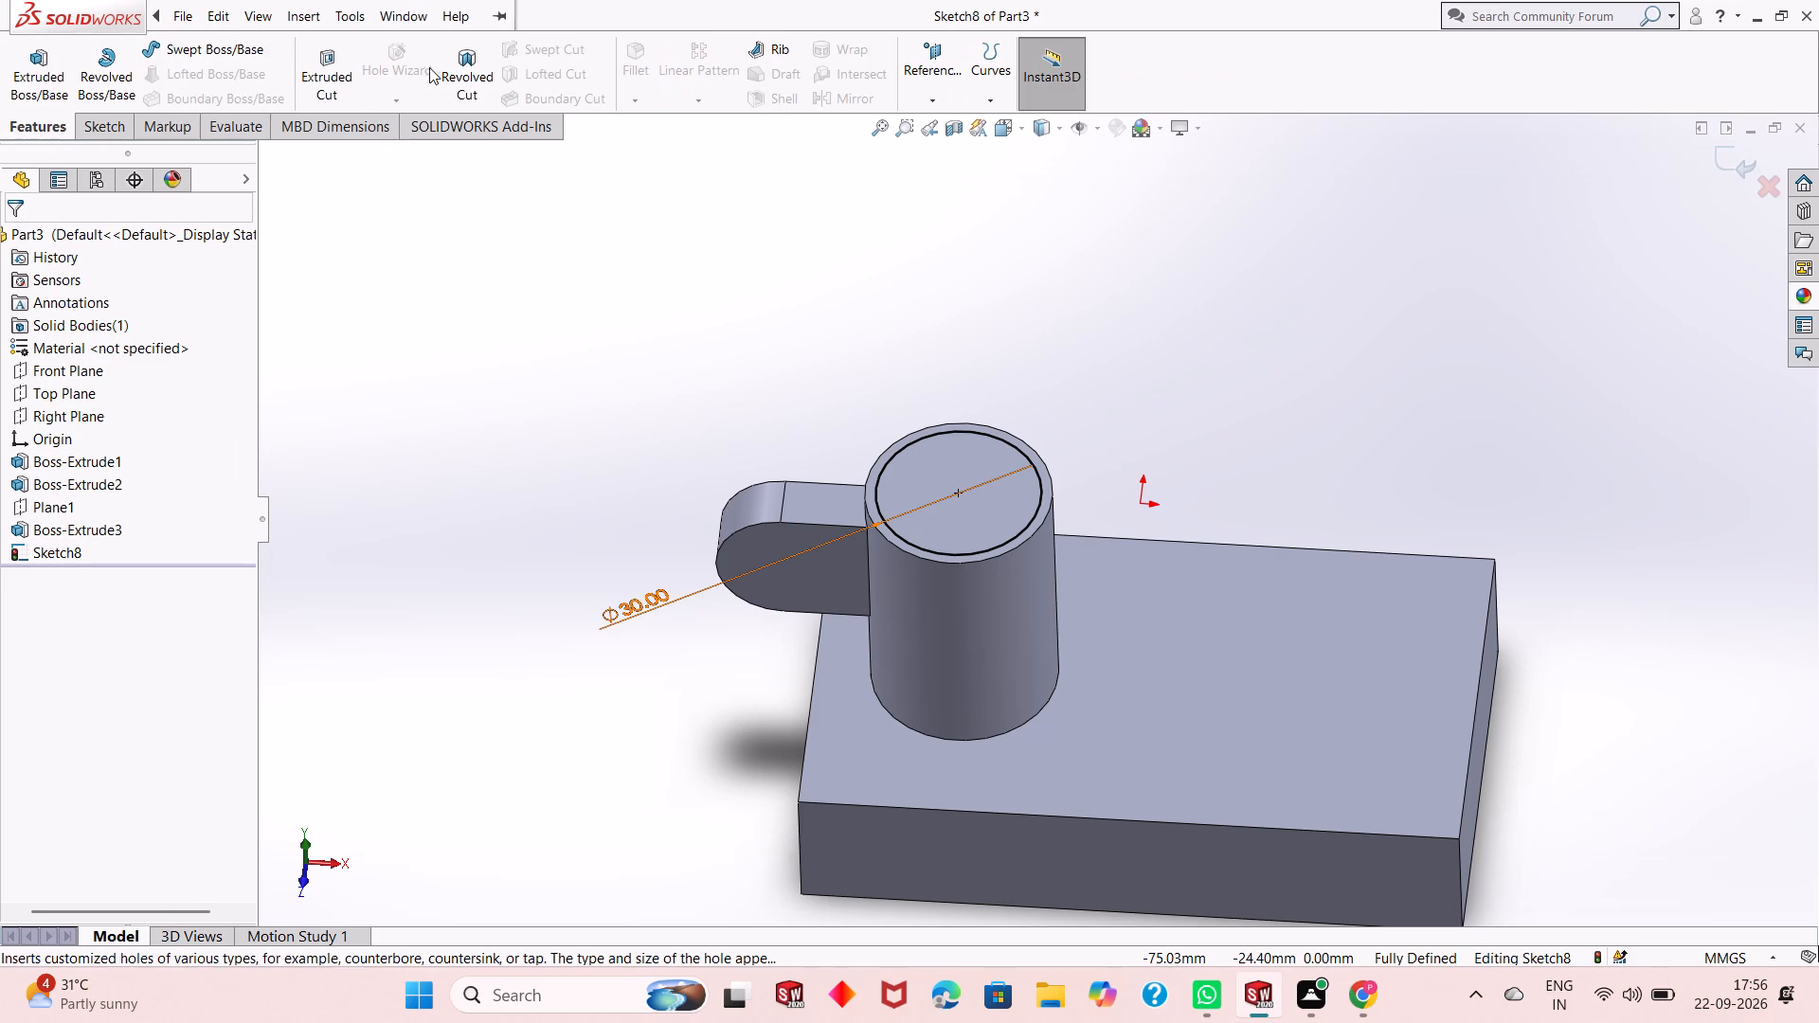
pyautogui.click(318, 81)
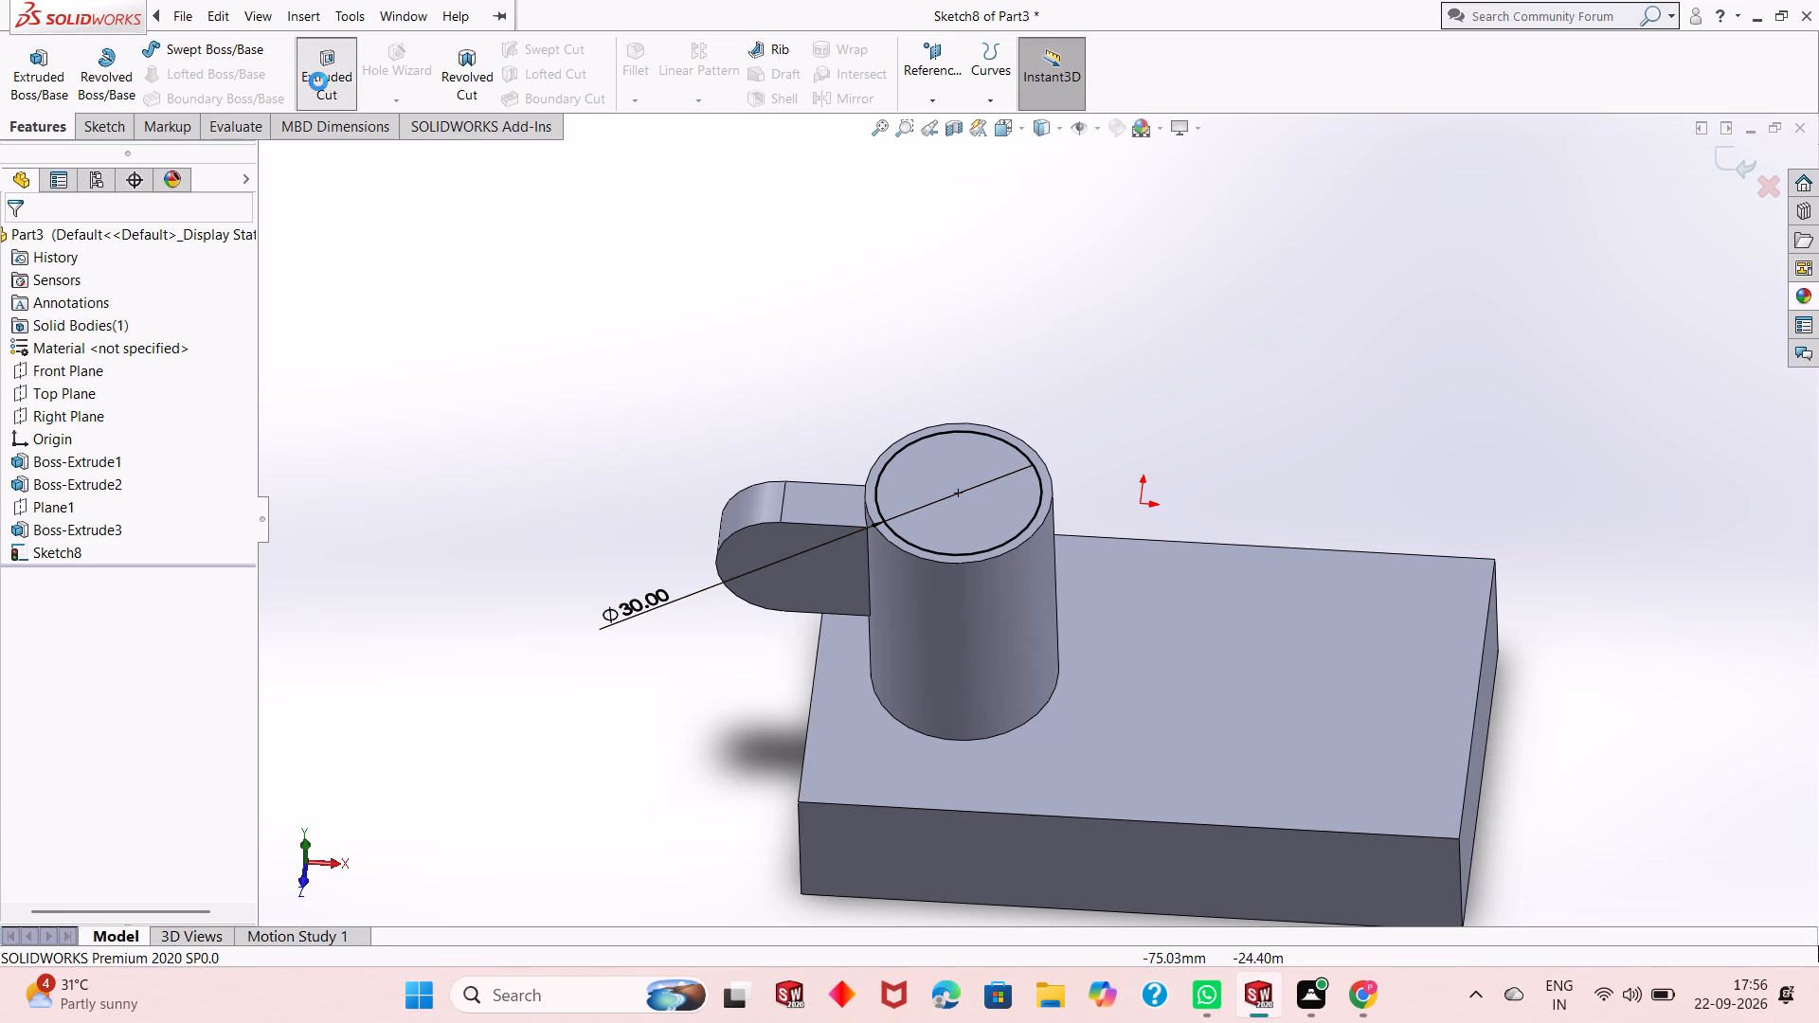
pyautogui.moveTo(1116, 532); pyautogui.dragTo(1130, 447, button='middle')
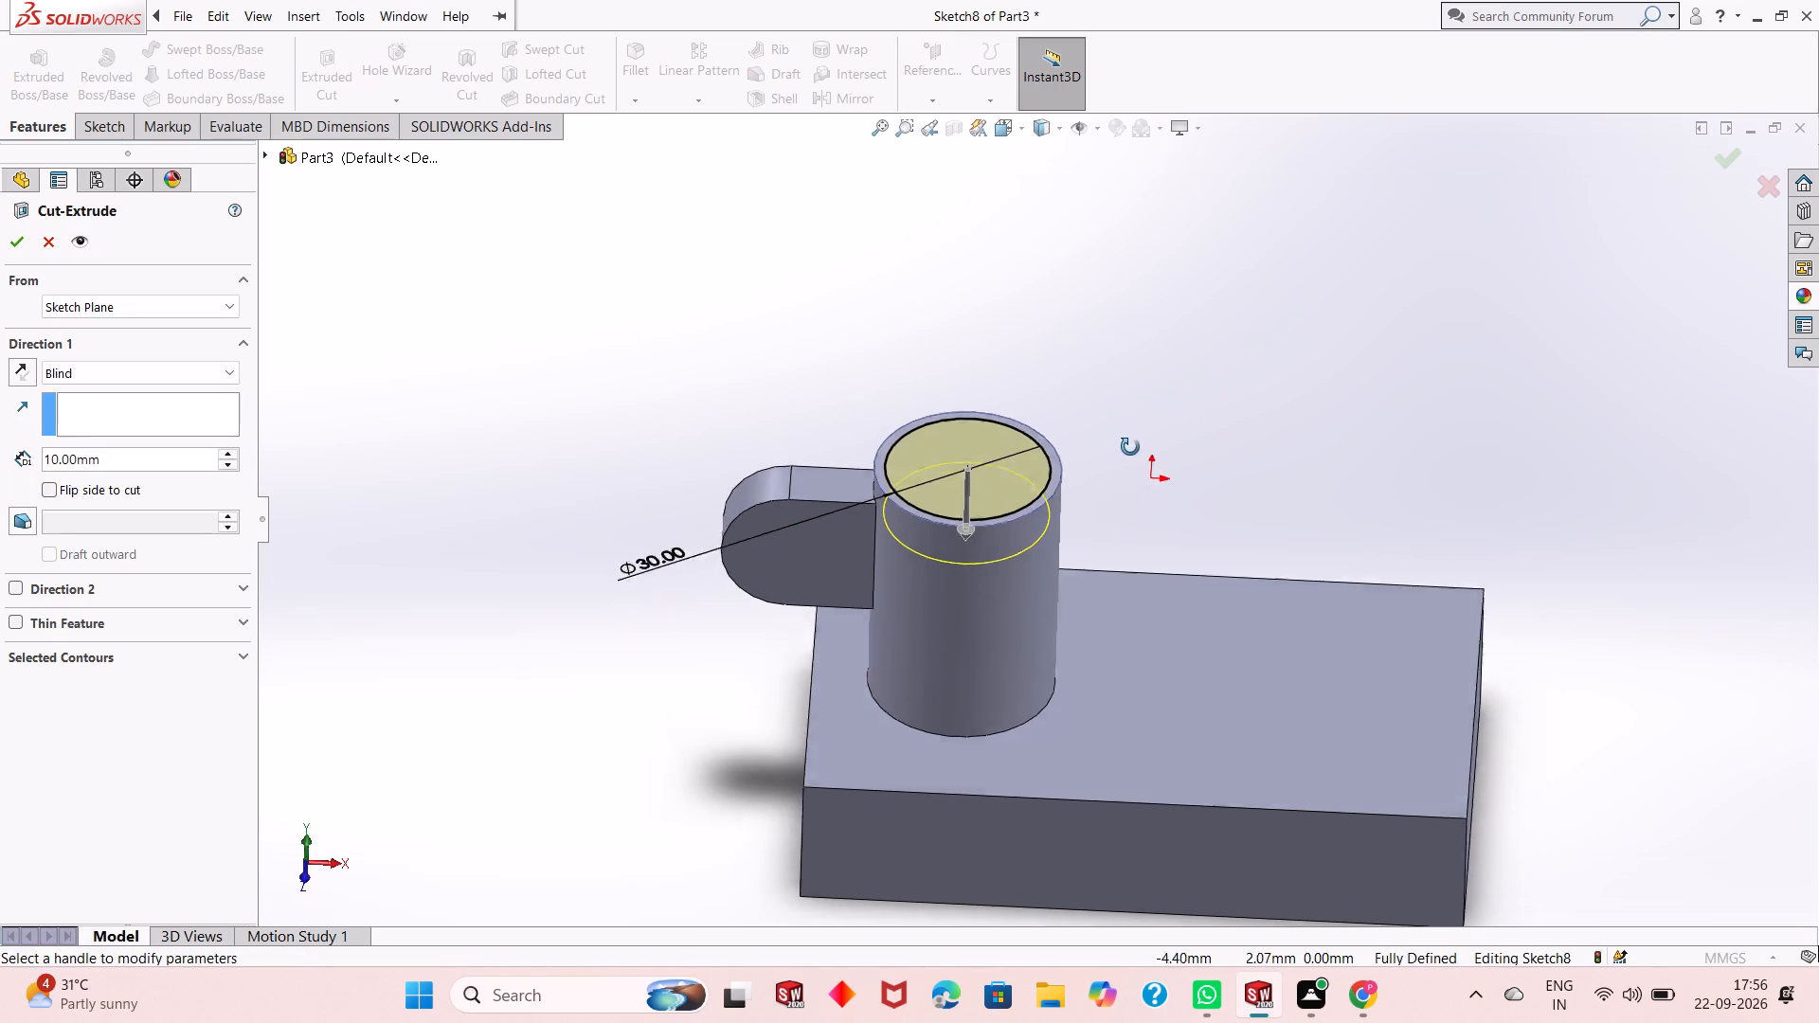
pyautogui.moveTo(1130, 447); pyautogui.dragTo(1133, 434, button='middle')
pyautogui.doubleClick(115, 461)
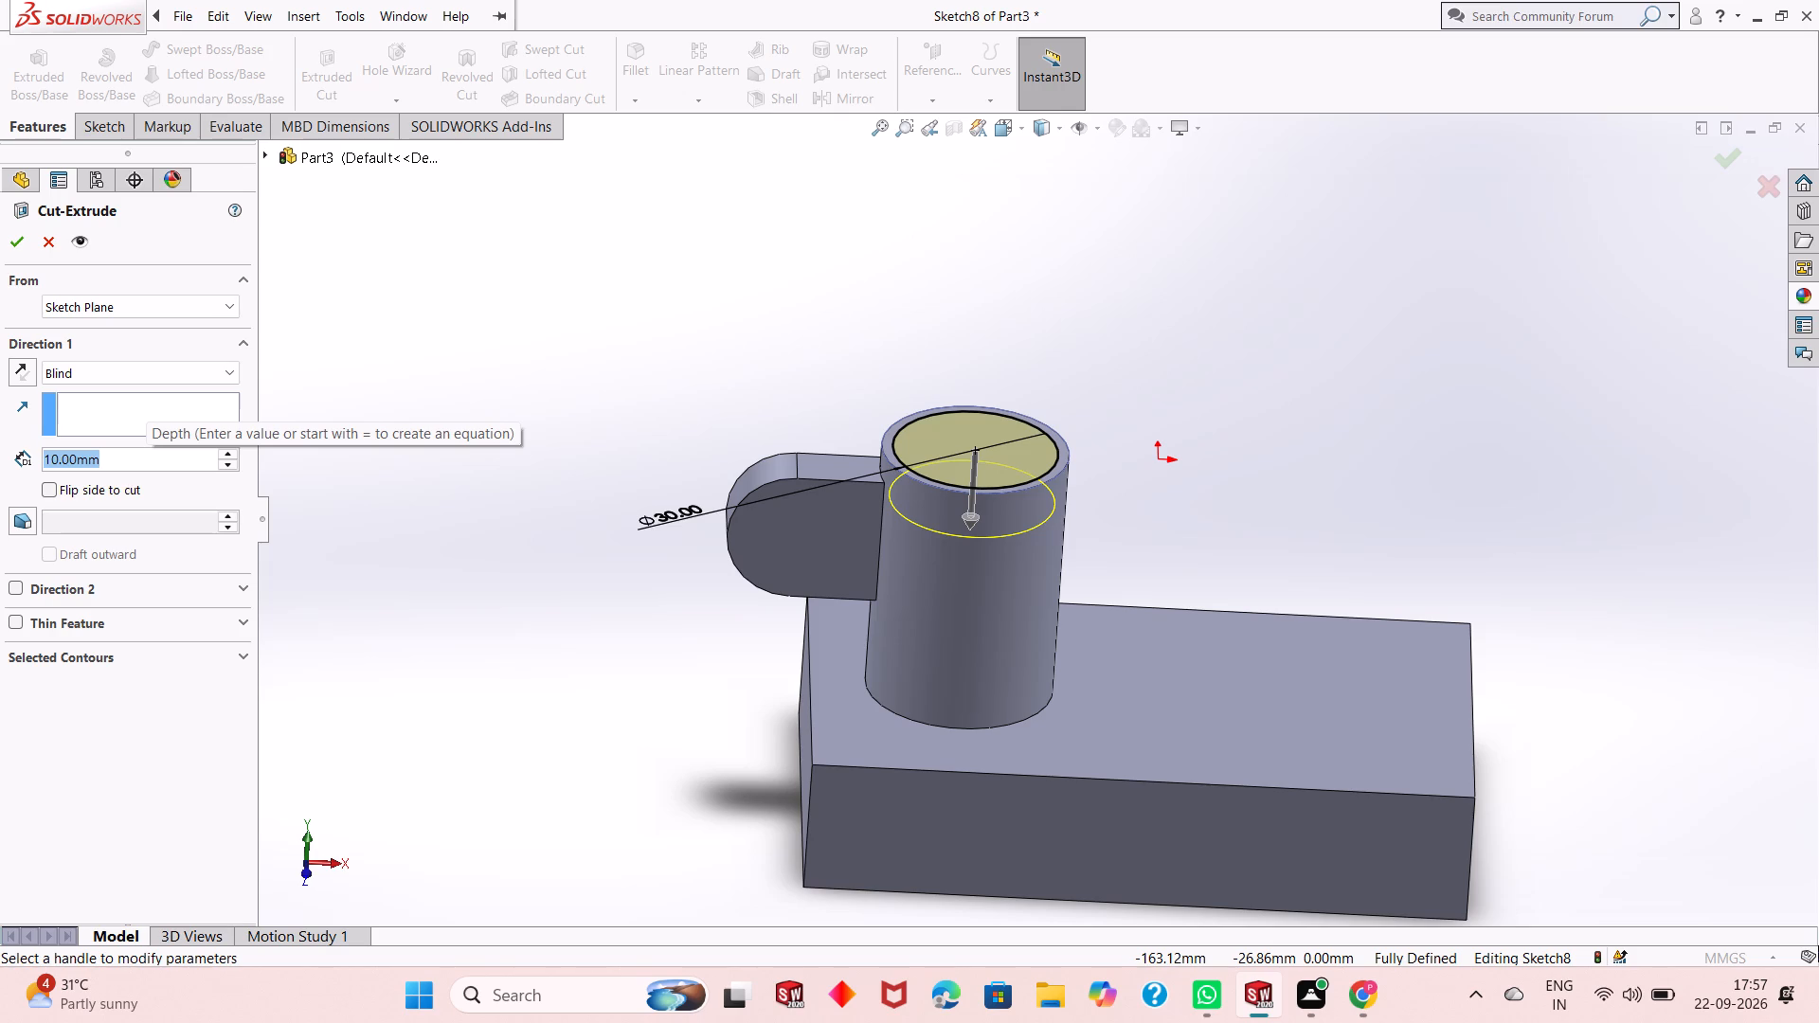
pyautogui.write('30')
pyautogui.press('Return')
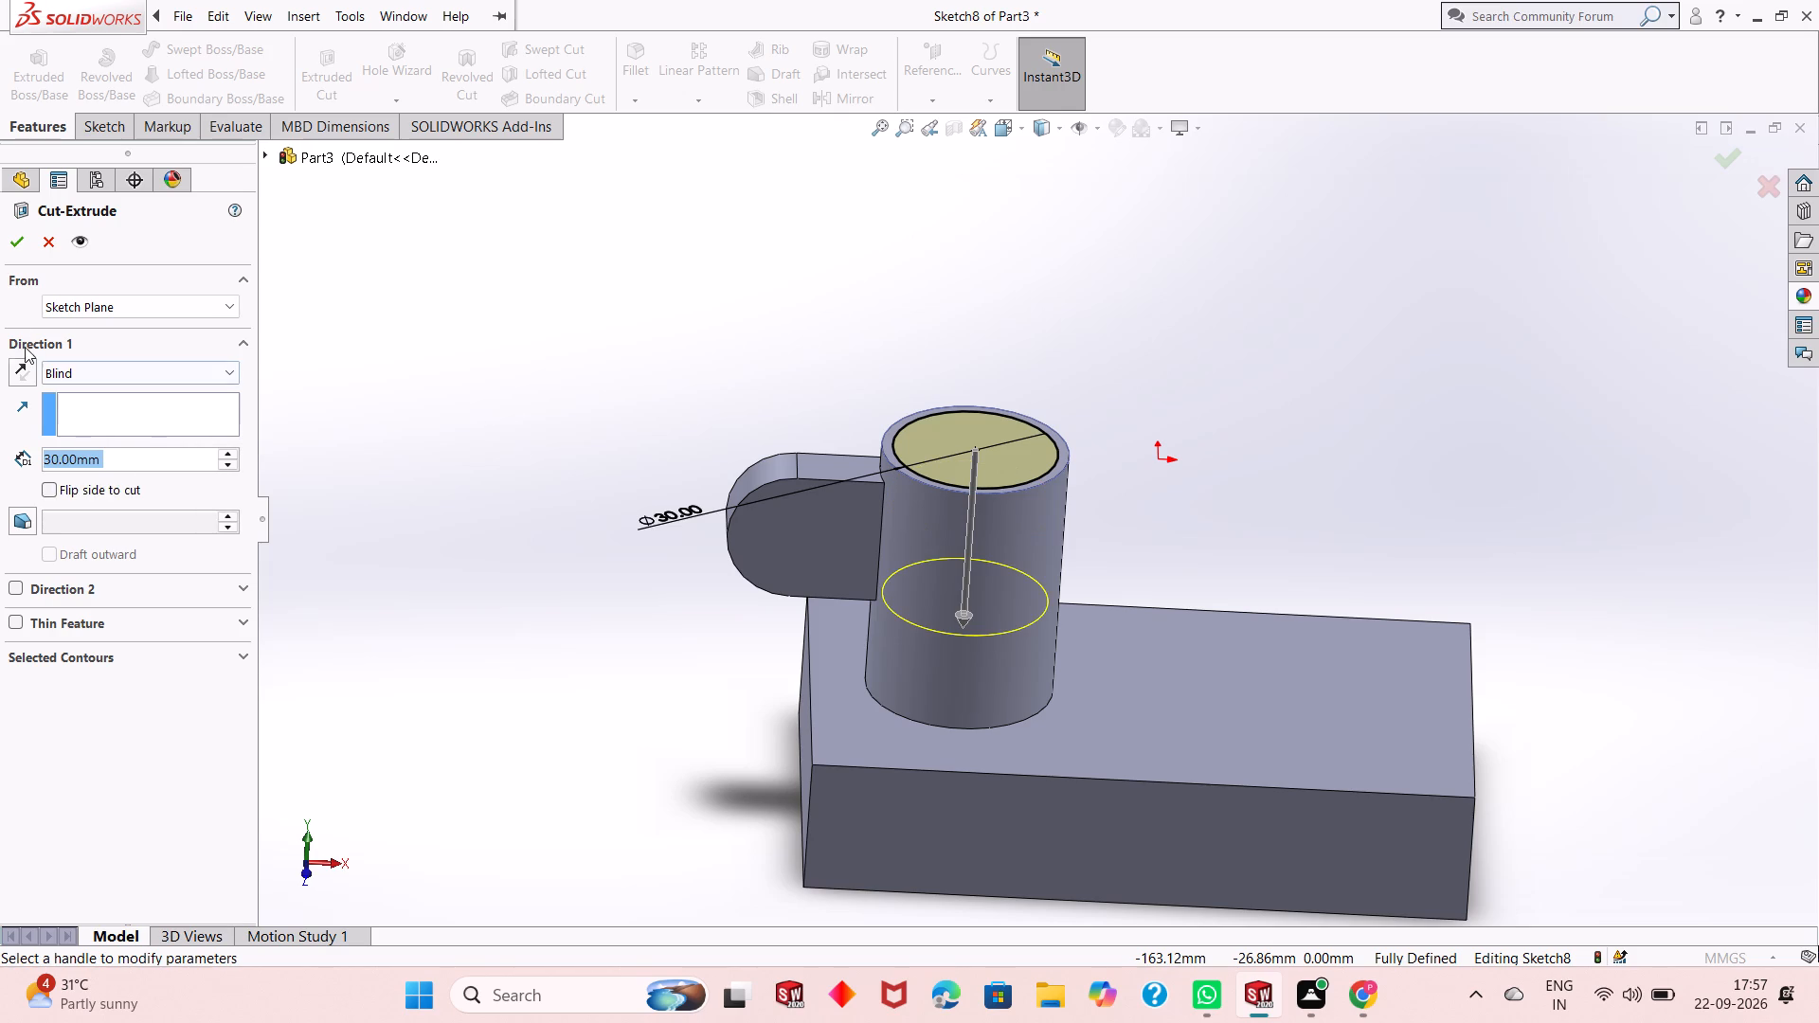
pyautogui.click(12, 235)
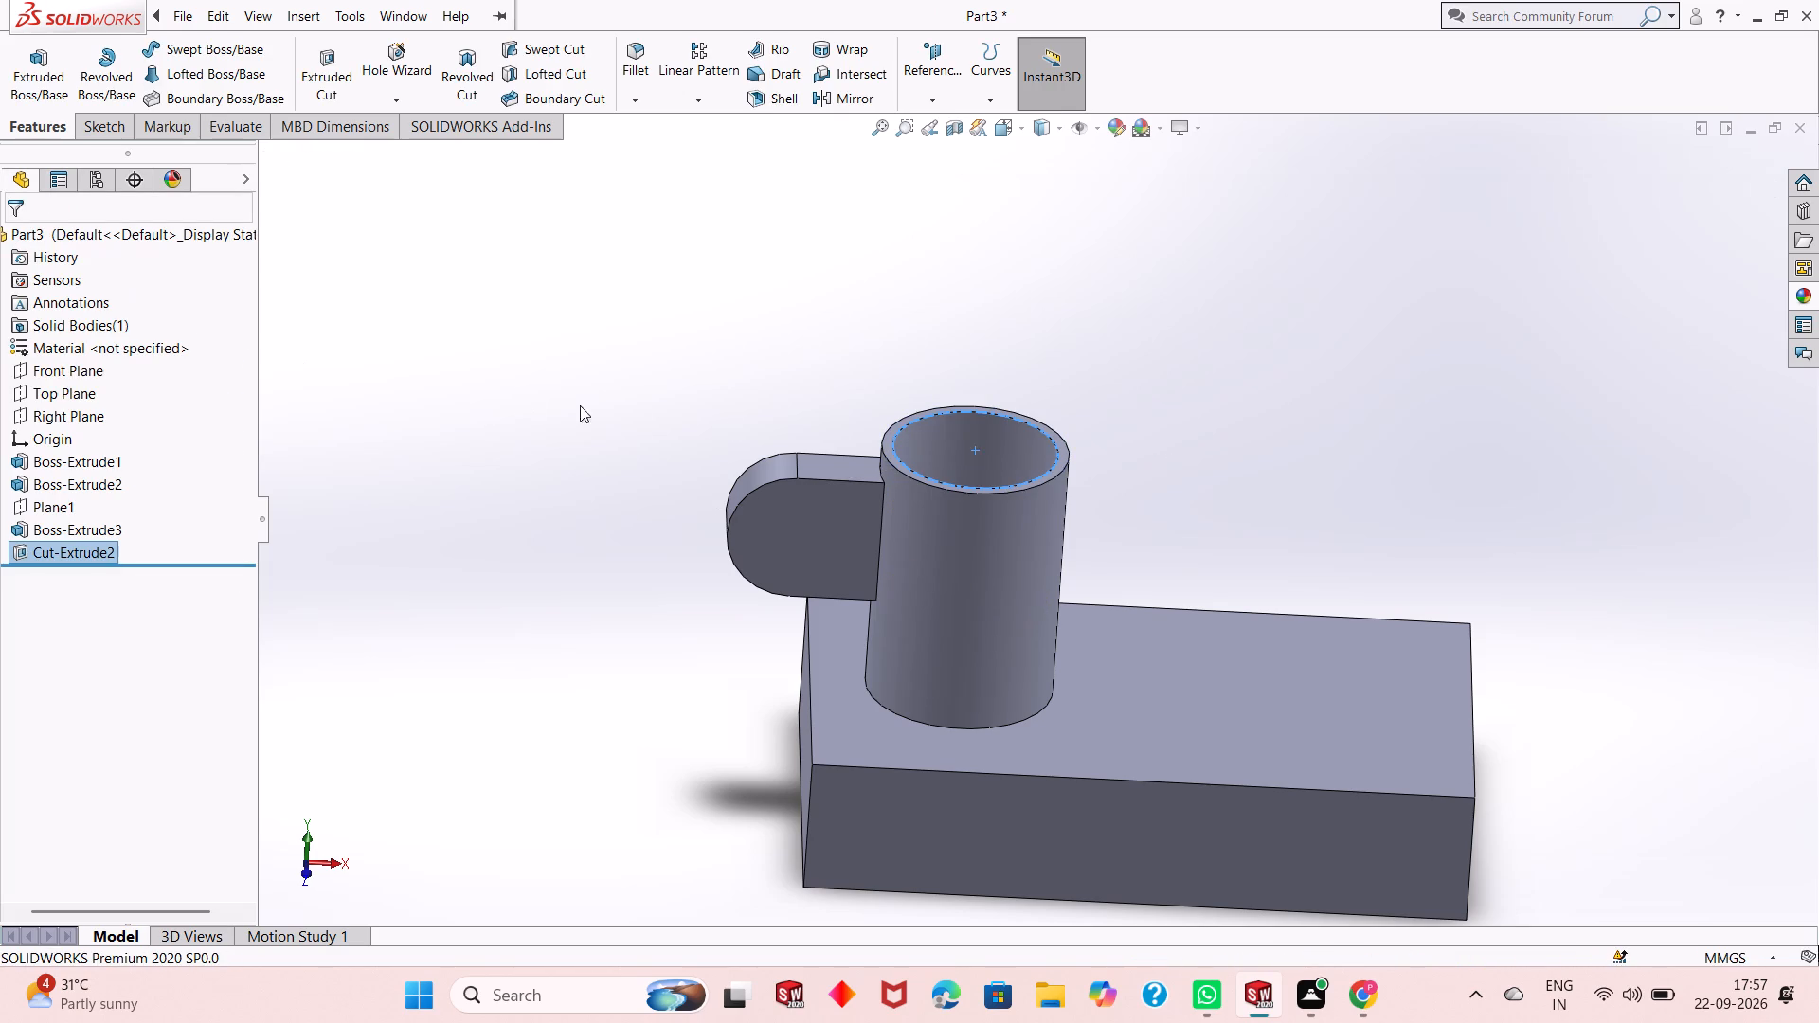
pyautogui.click(1101, 432)
# Examine the bore in the boss together with the lug and base block from several angles.
pyautogui.moveTo(1116, 449); pyautogui.dragTo(1104, 668, button='middle')
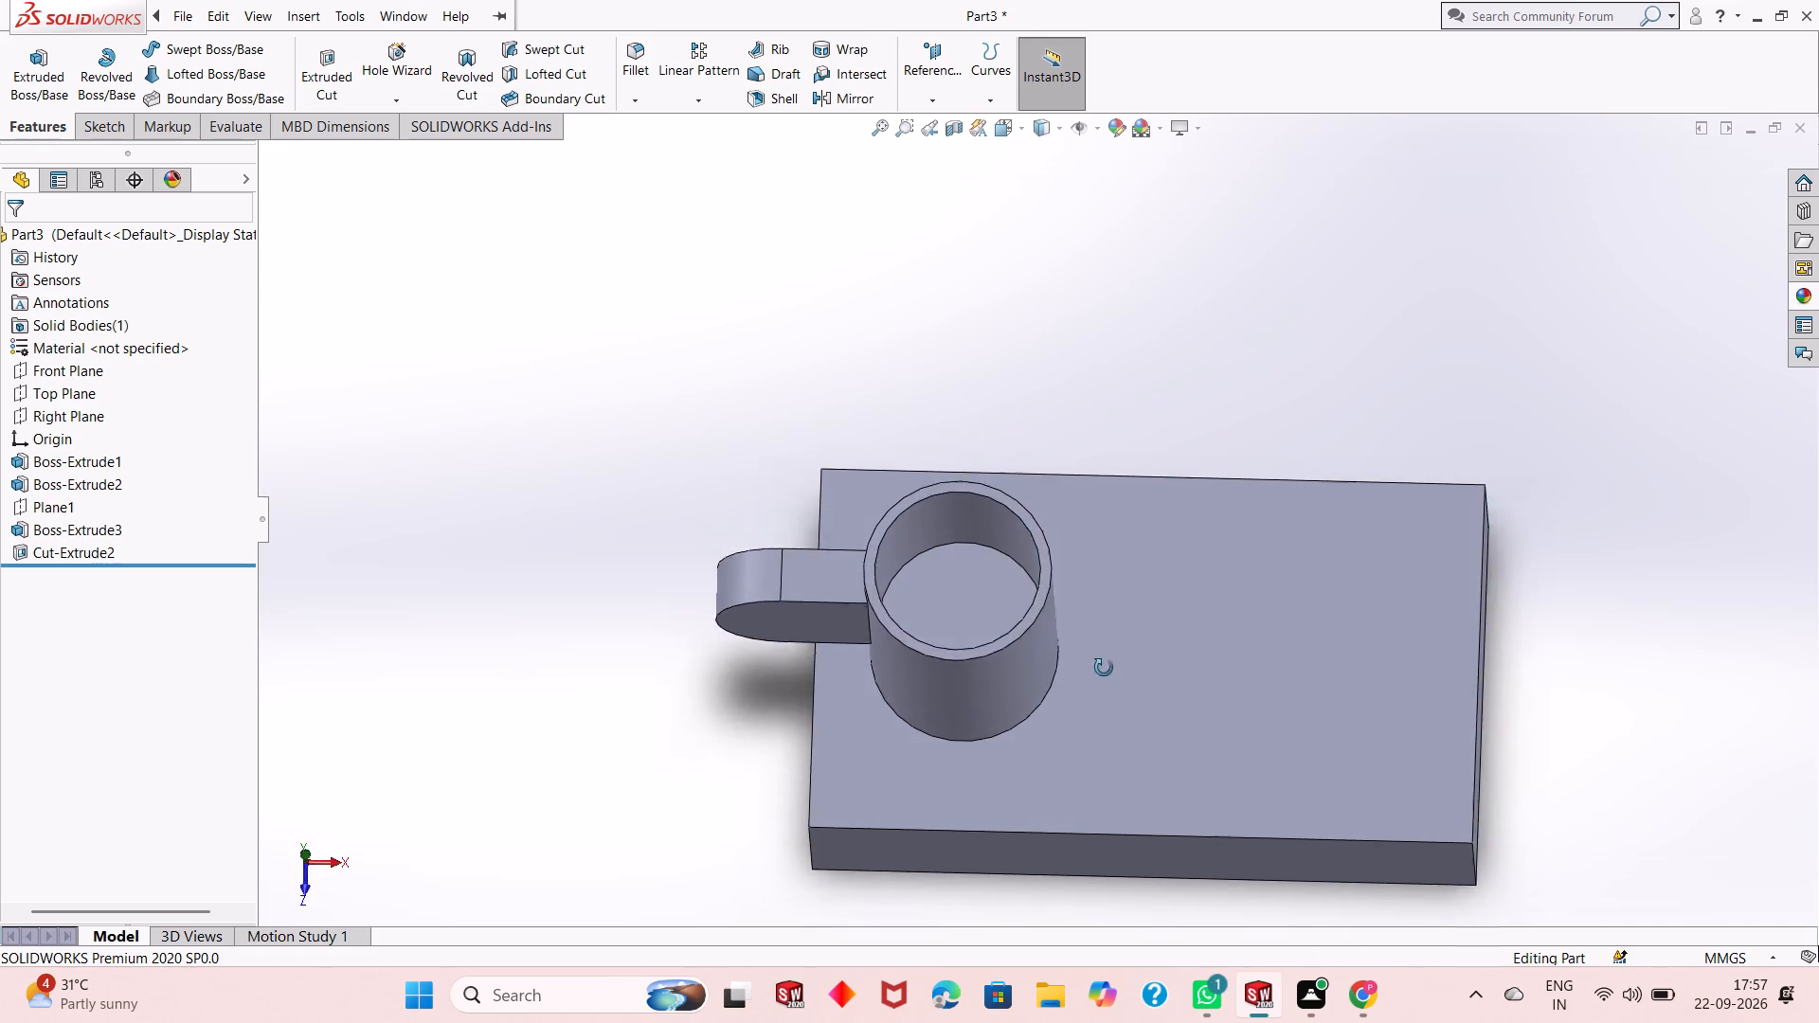
pyautogui.moveTo(1104, 668); pyautogui.dragTo(1164, 465, button='middle')
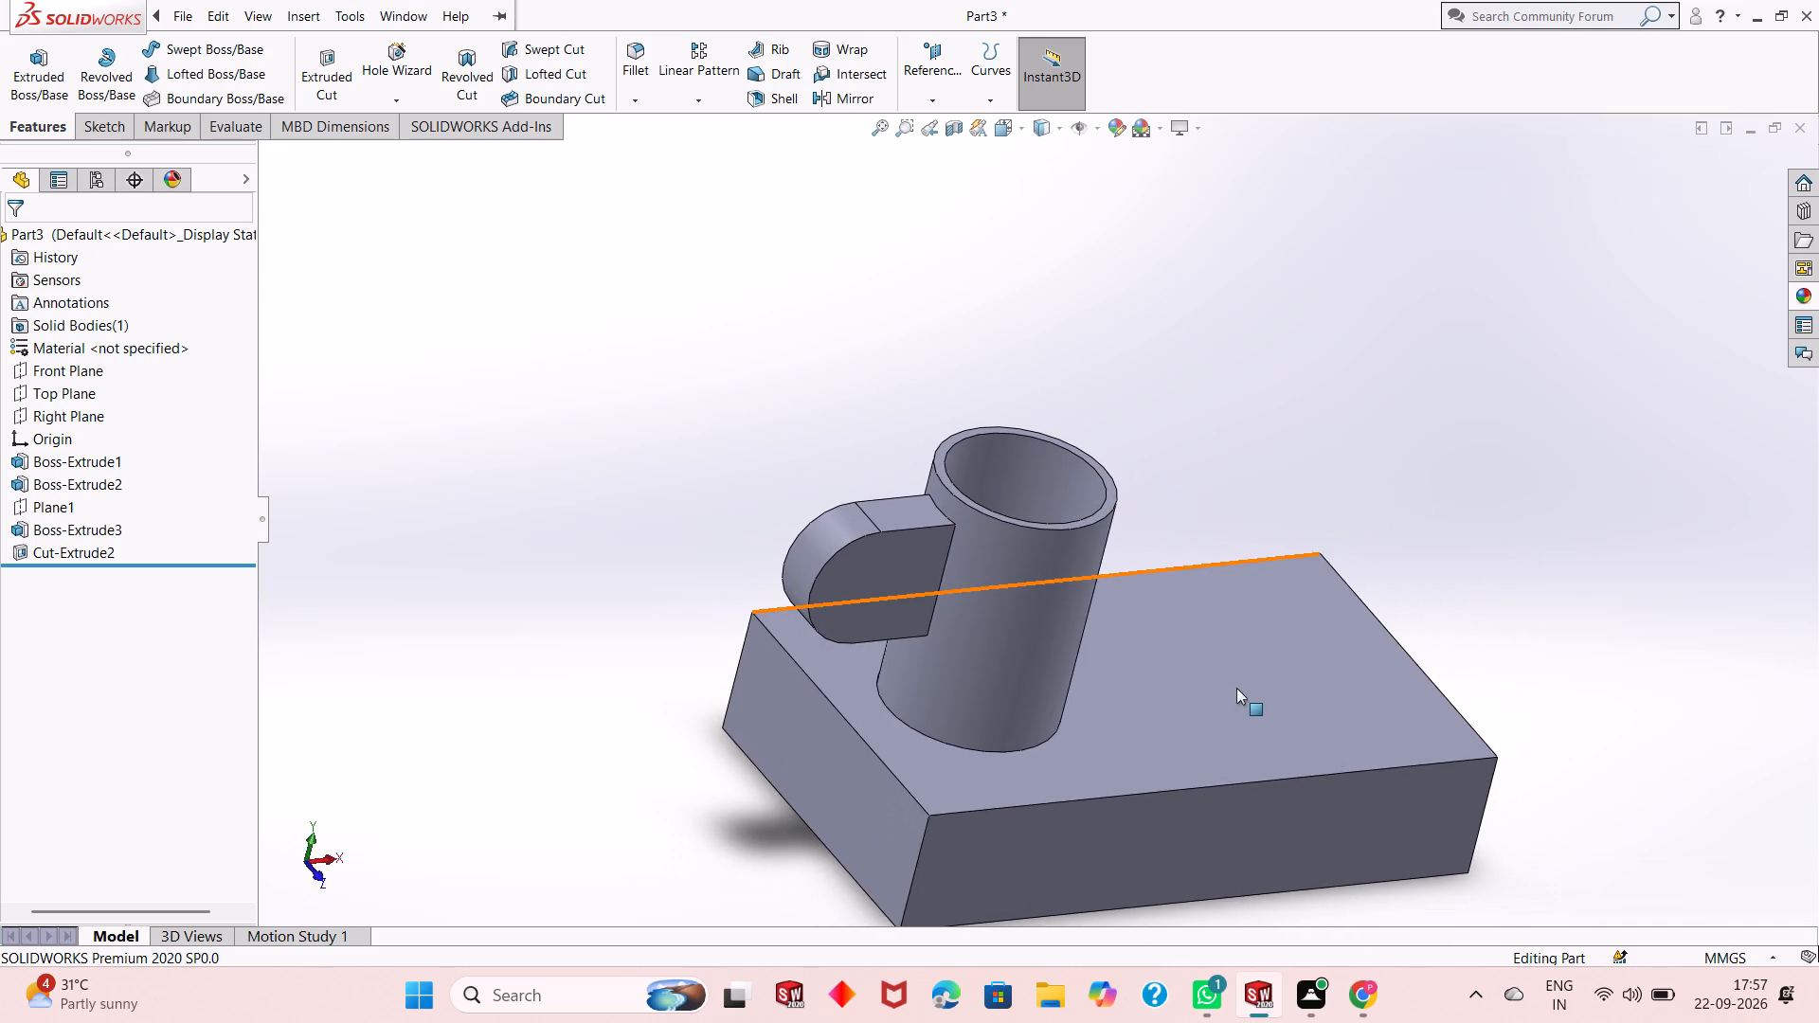
pyautogui.moveTo(1236, 692); pyautogui.dragTo(1192, 561, button='middle')
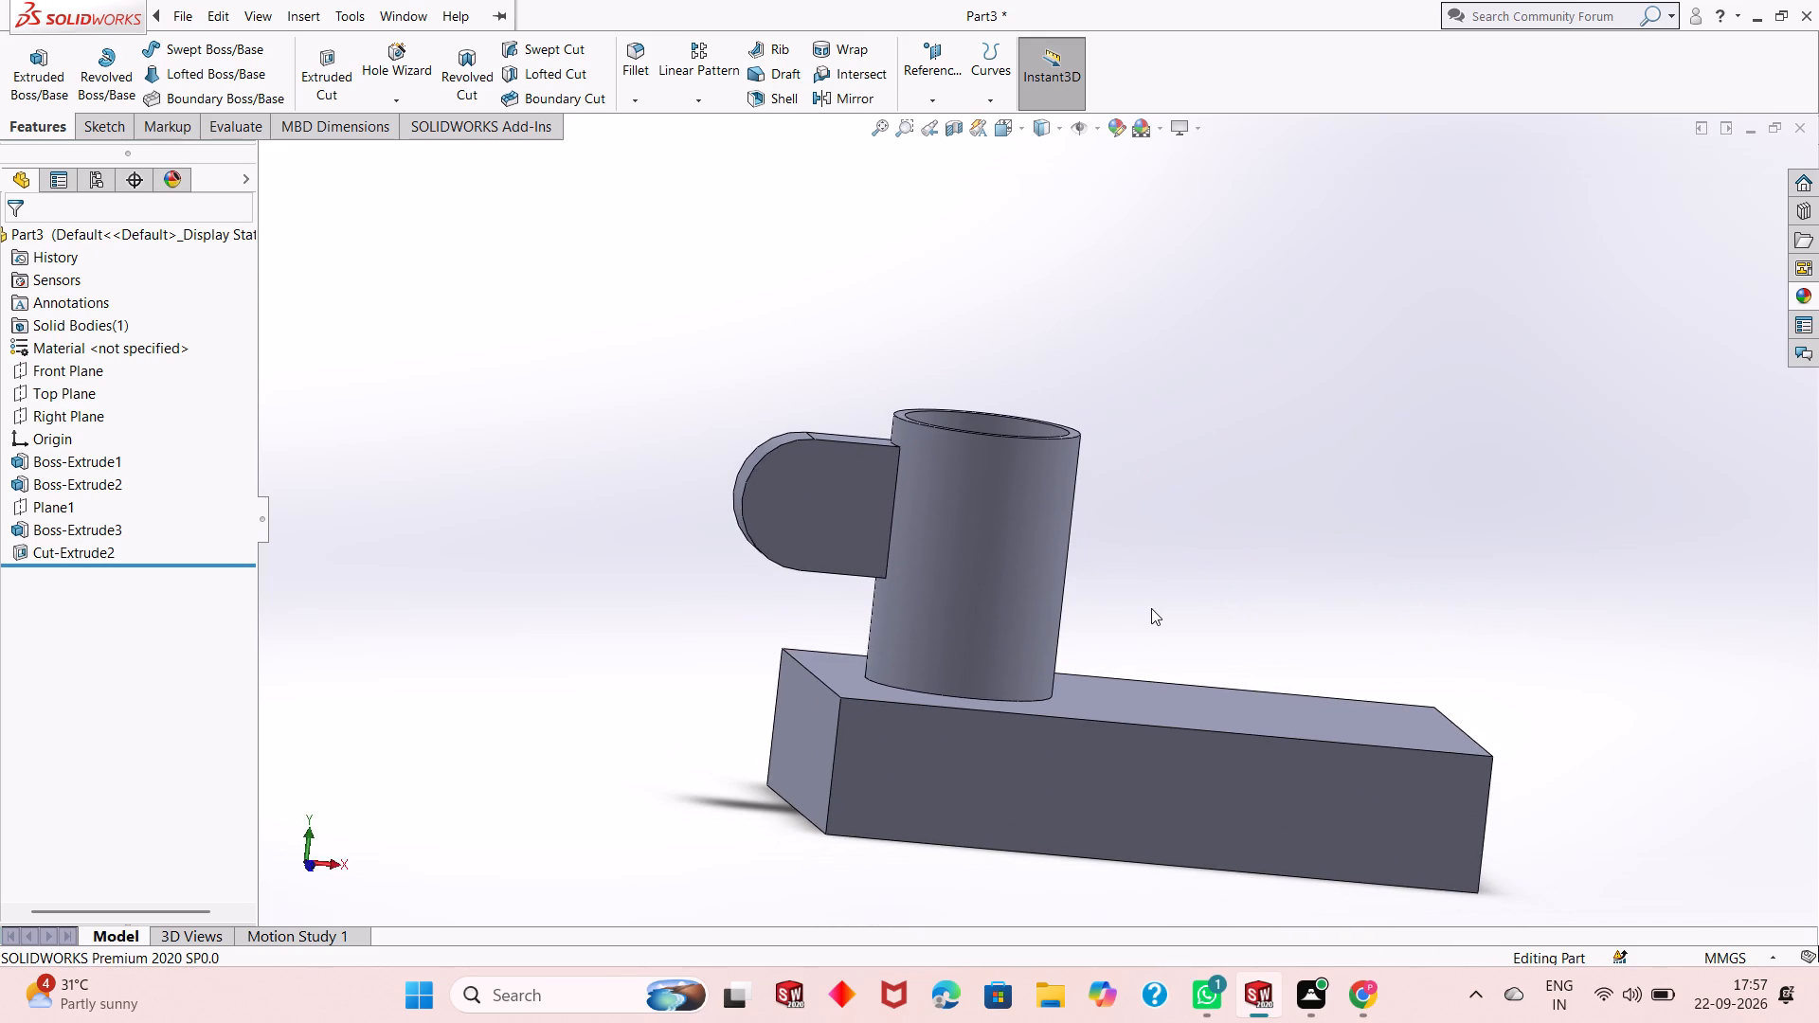
pyautogui.scroll(3, 988, 577)
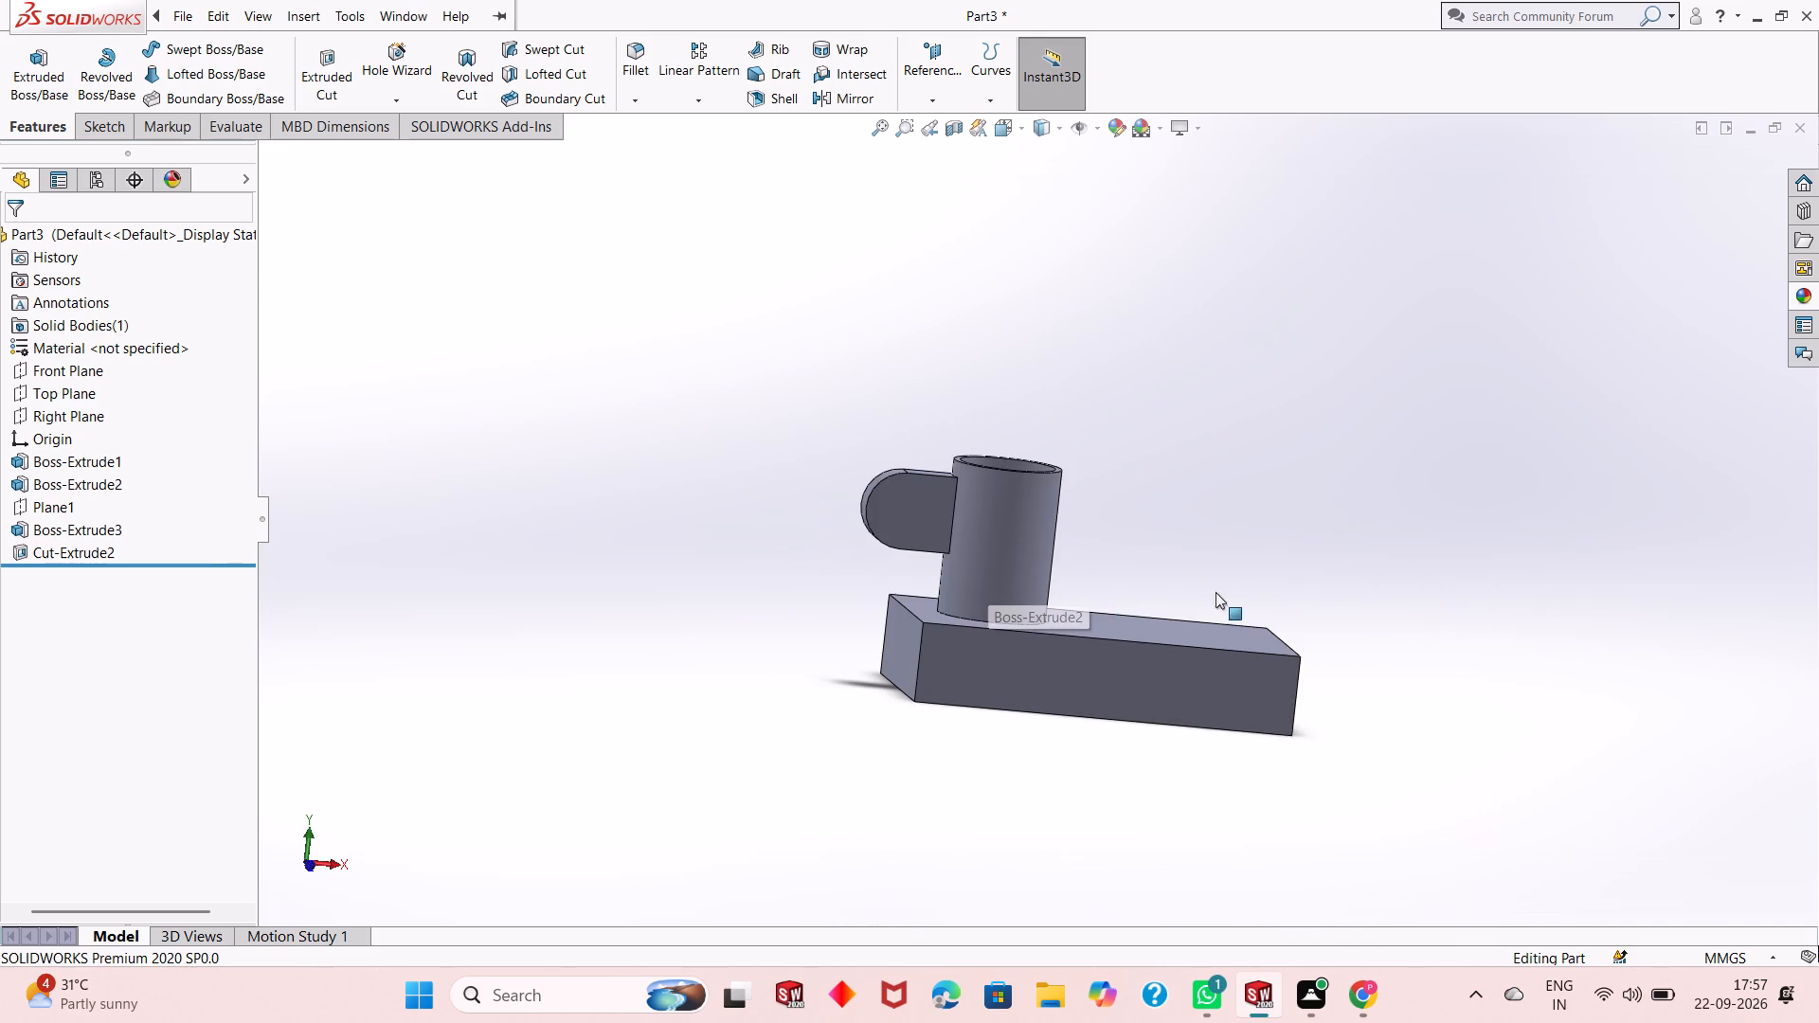
pyautogui.scroll(-2, 1270, 592)
pyautogui.scroll(-1, 896, 533)
pyautogui.moveTo(1013, 545); pyautogui.dragTo(1016, 545, button='middle')
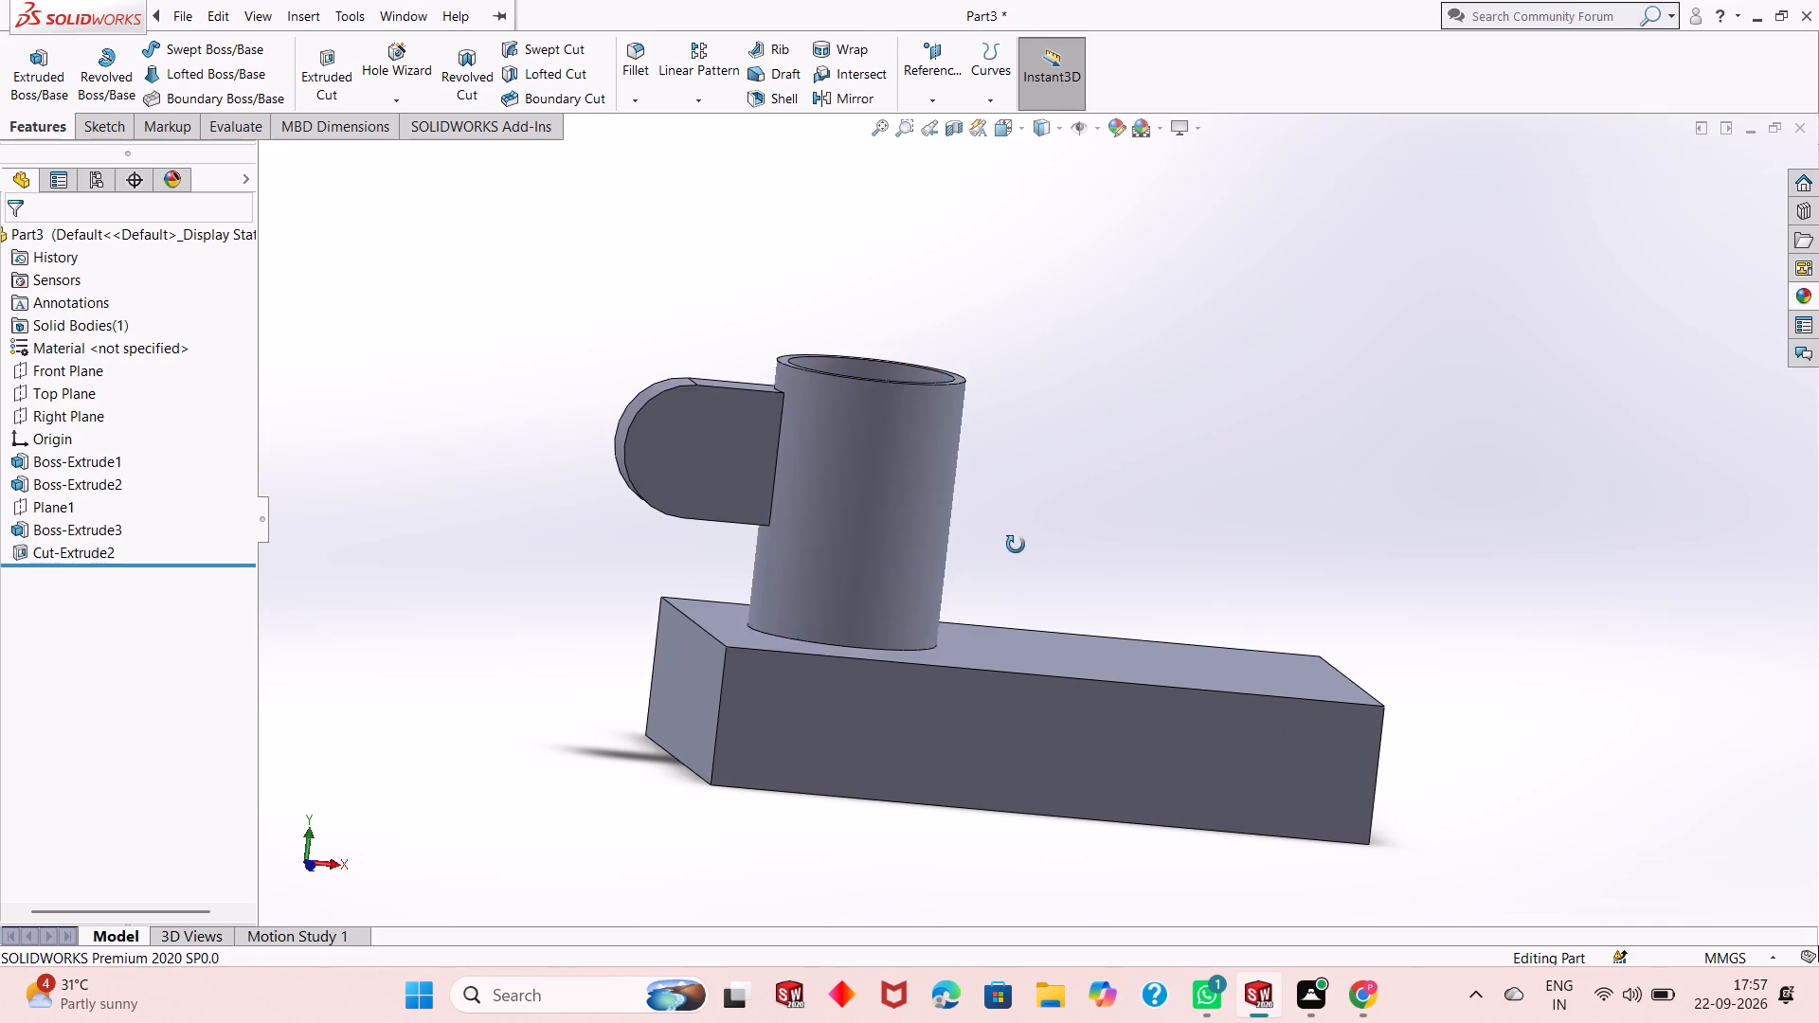
pyautogui.moveTo(1016, 545); pyautogui.dragTo(975, 926, button='middle')
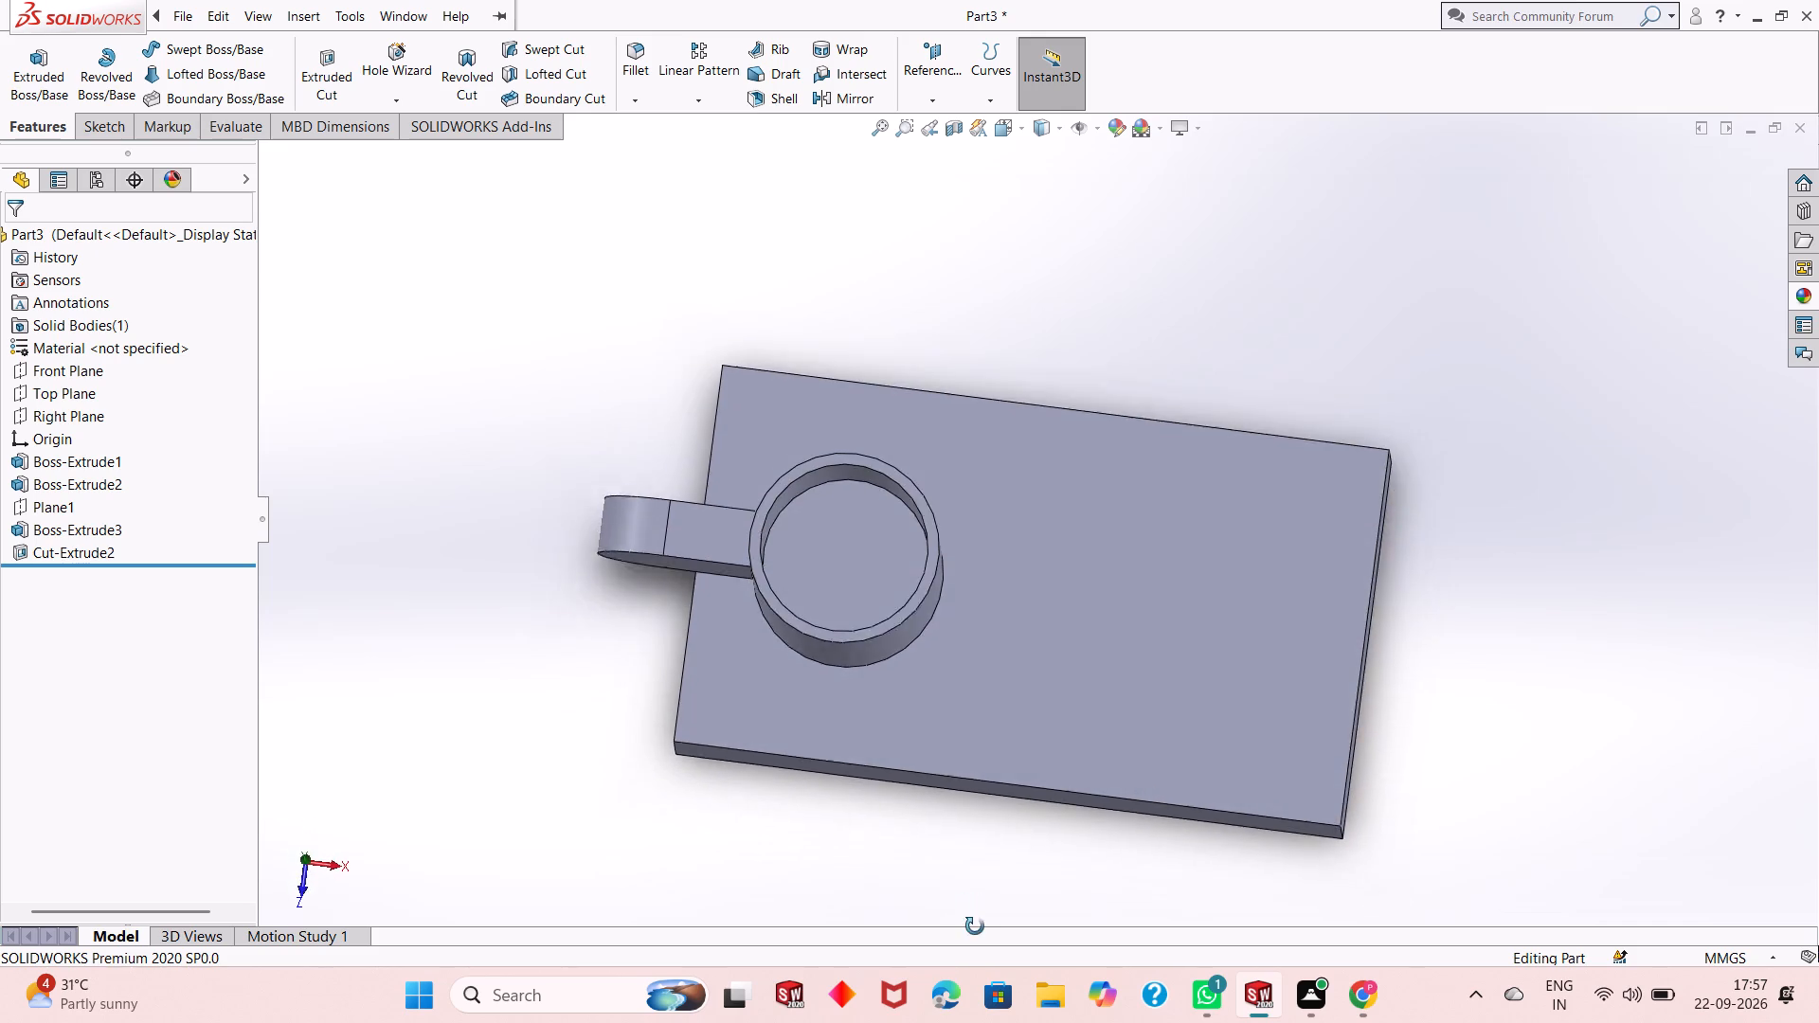
pyautogui.moveTo(975, 926); pyautogui.dragTo(975, 930, button='middle')
pyautogui.moveTo(974, 882); pyautogui.dragTo(981, 630, button='middle')
pyautogui.moveTo(981, 656); pyautogui.dragTo(986, 870, button='middle')
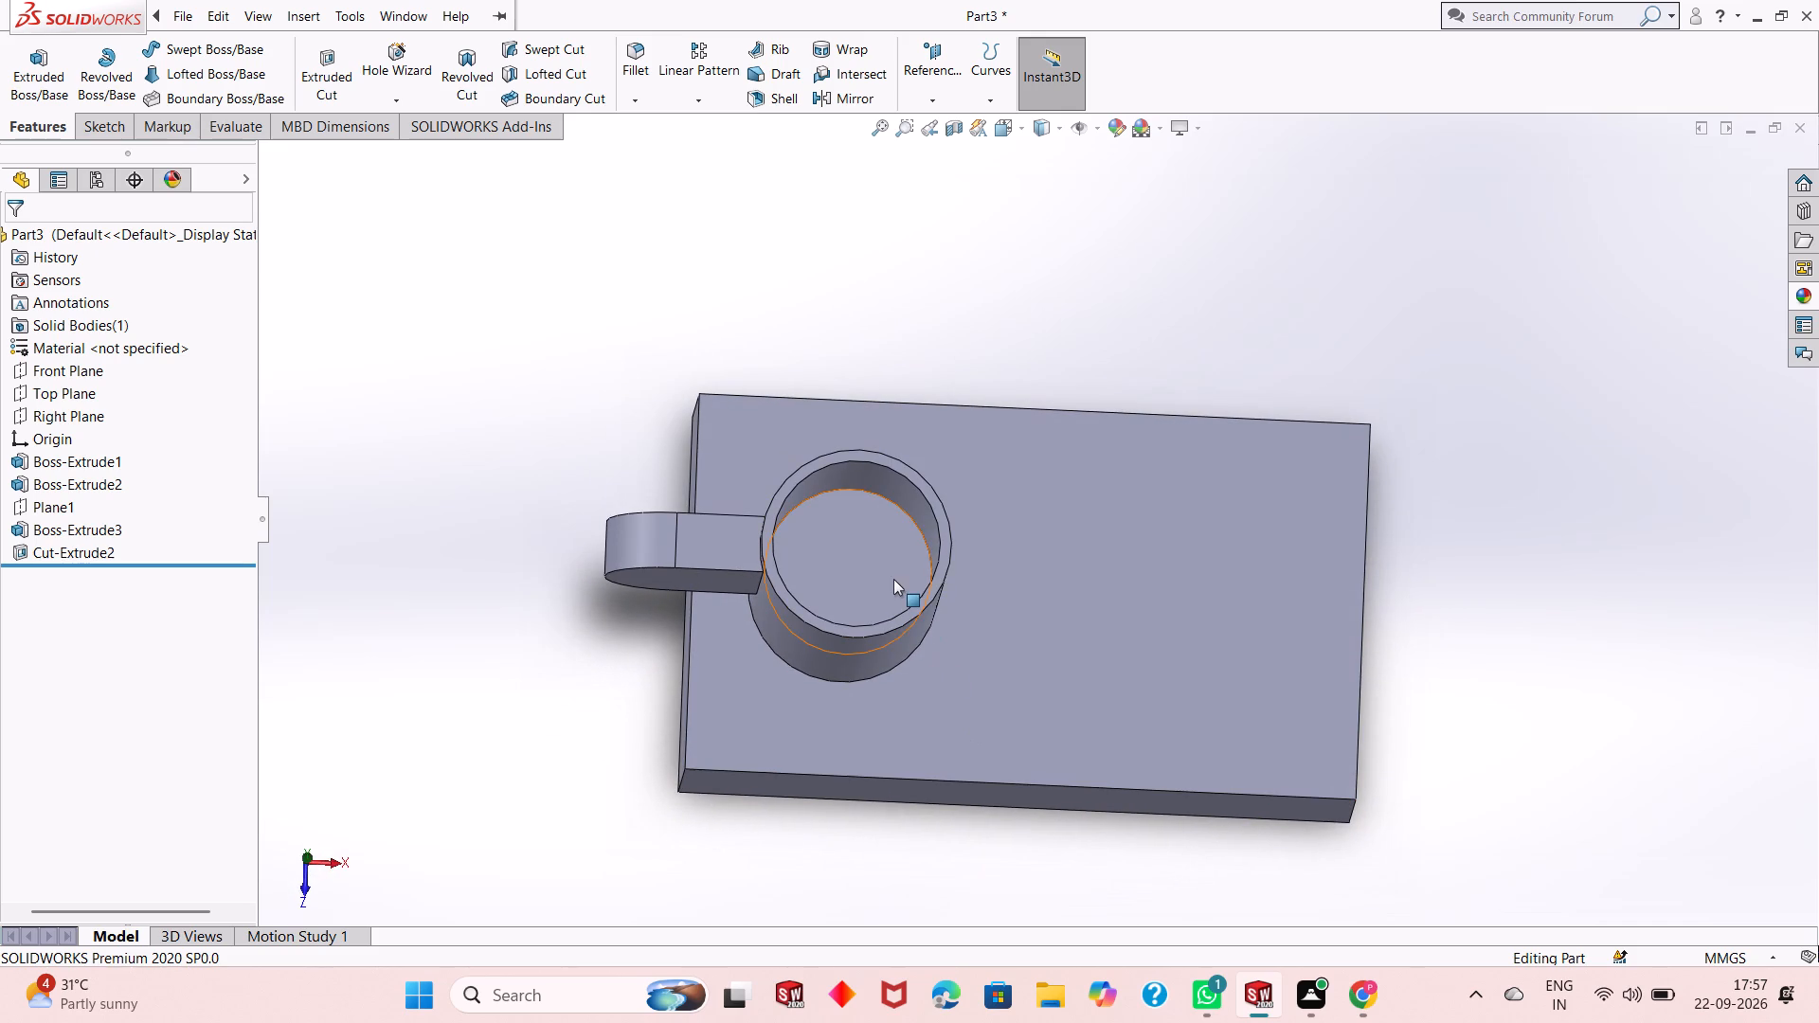
# Start a sketch on the floor of the boss's bore and draw a concentric circle about 20 mm in diameter.
pyautogui.click(875, 565)
pyautogui.click(958, 505)
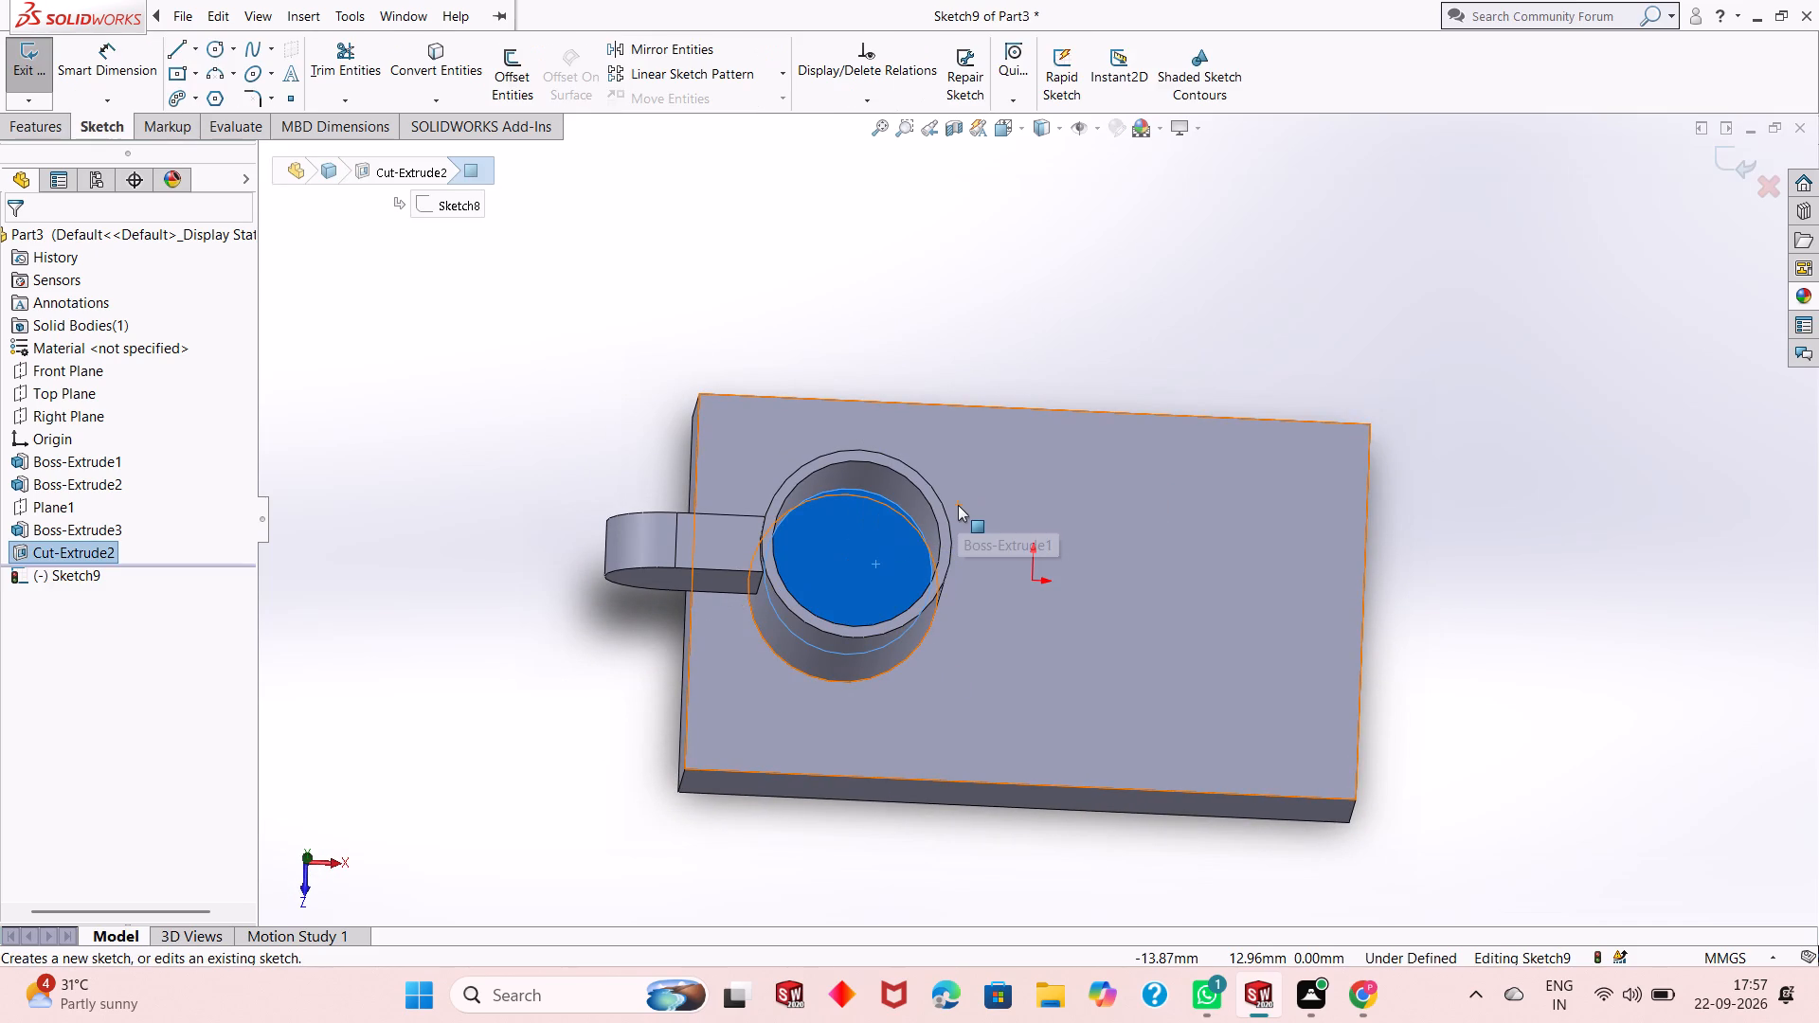
pyautogui.hotkey('ctrl', '8')
pyautogui.press('Escape')
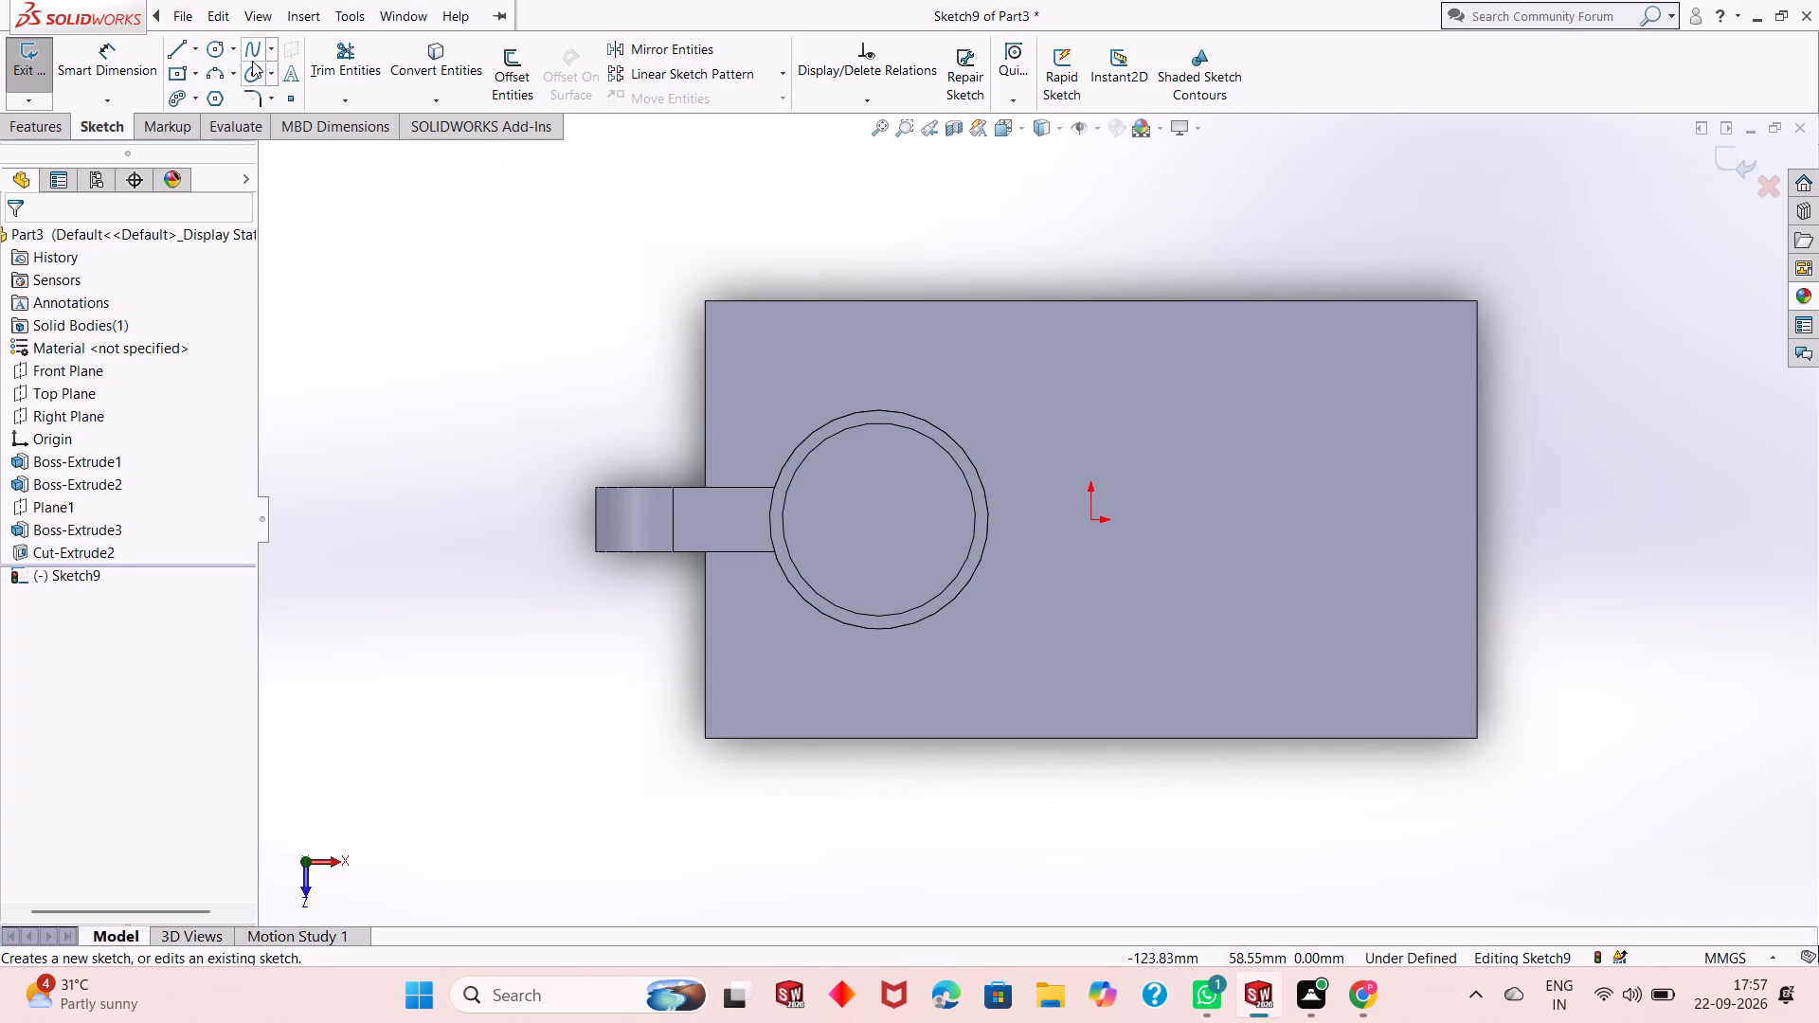
pyautogui.click(206, 54)
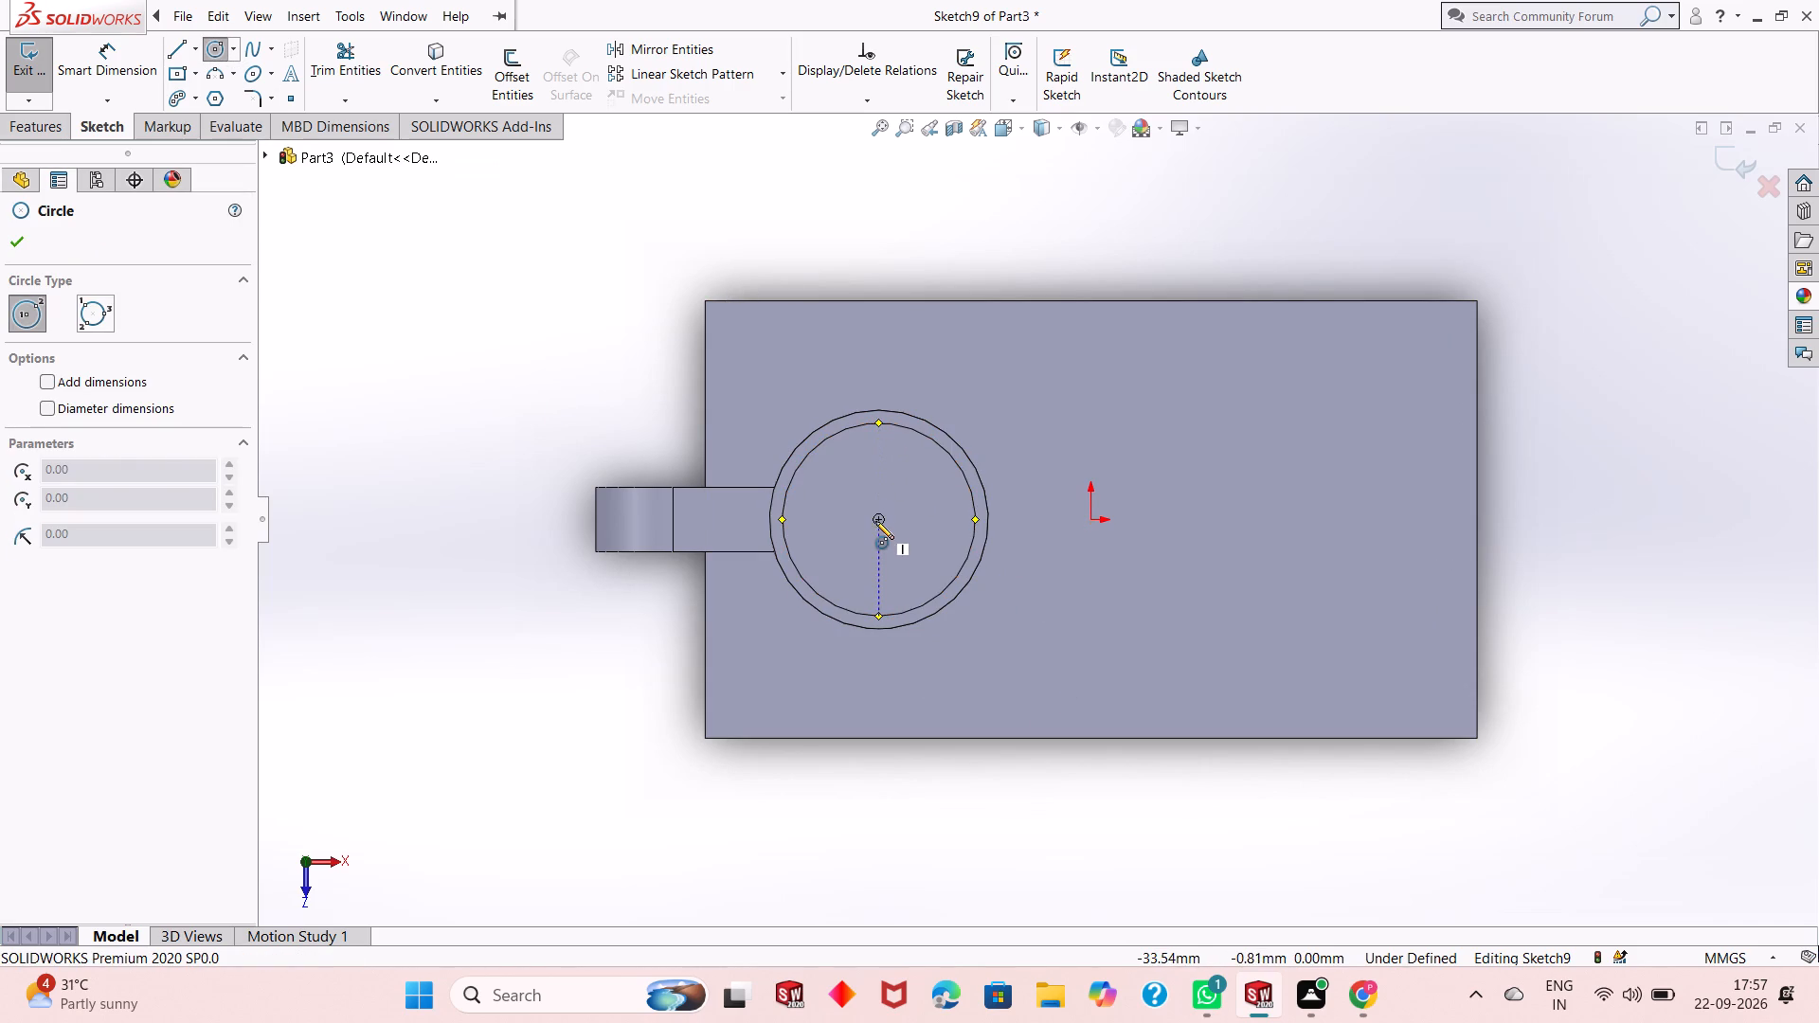
pyautogui.click(877, 518)
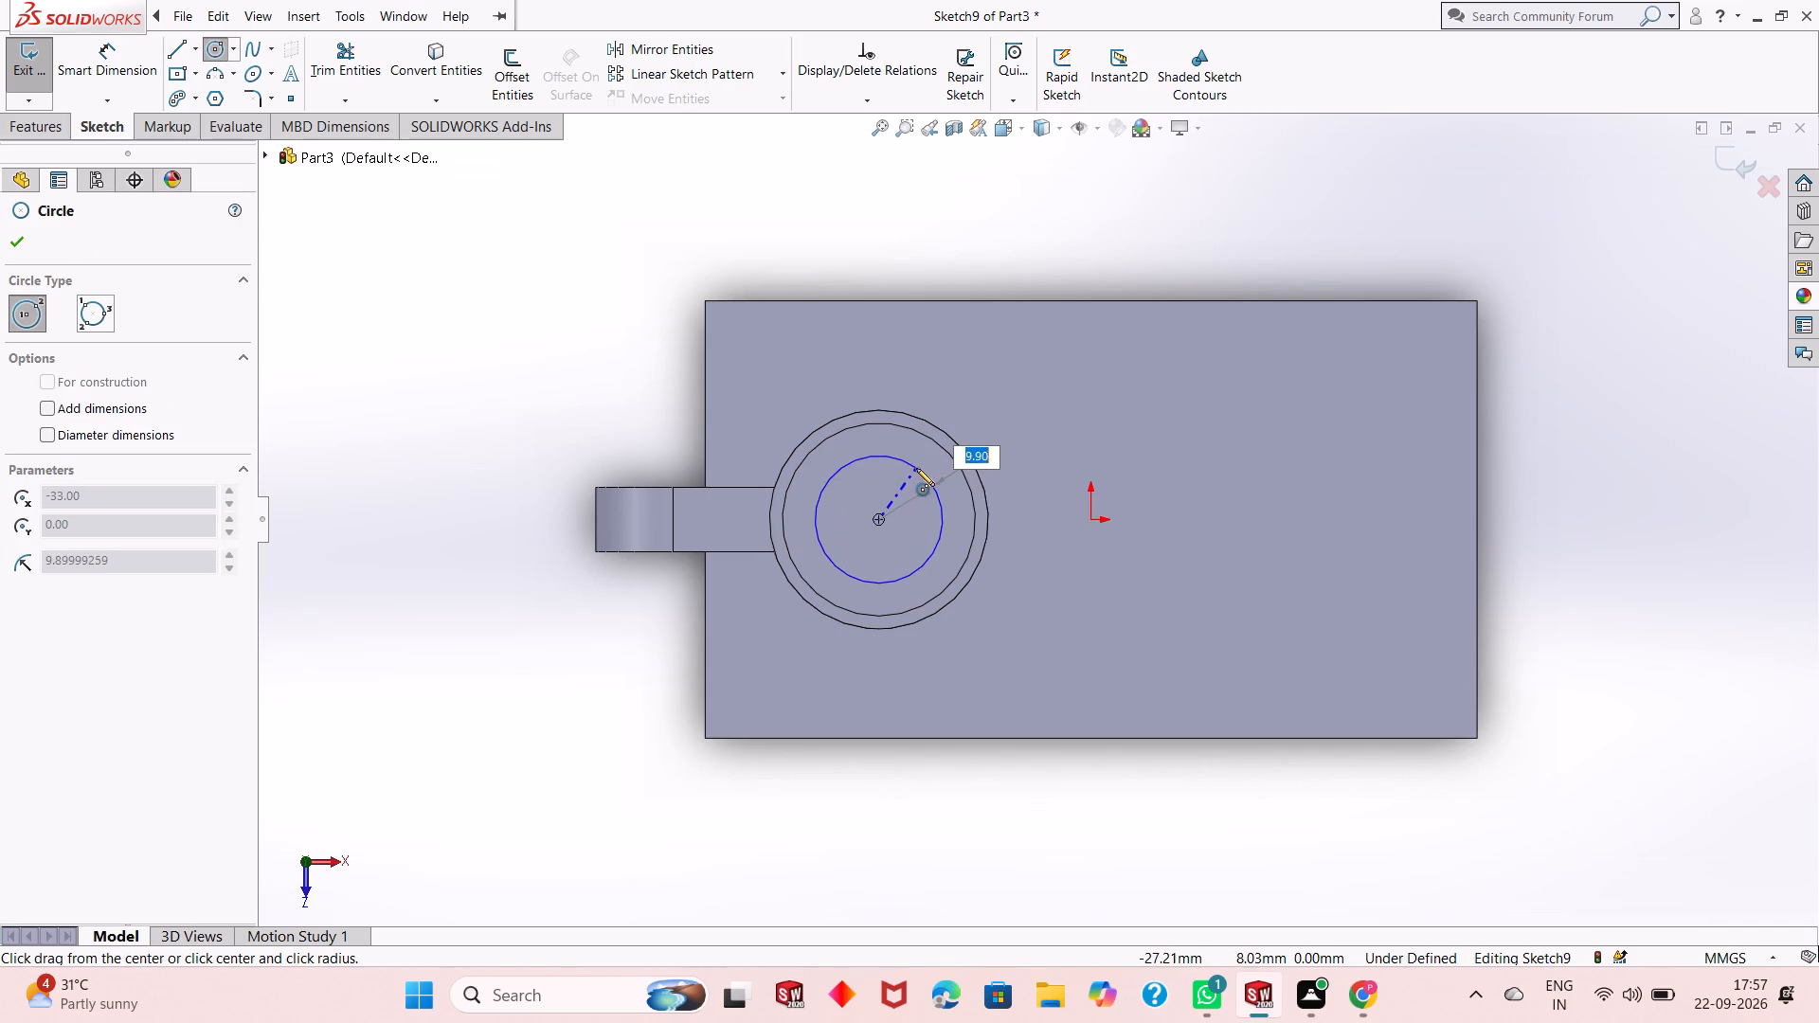
pyautogui.click(916, 468)
pyautogui.rightClick(502, 395)
pyautogui.click(597, 409)
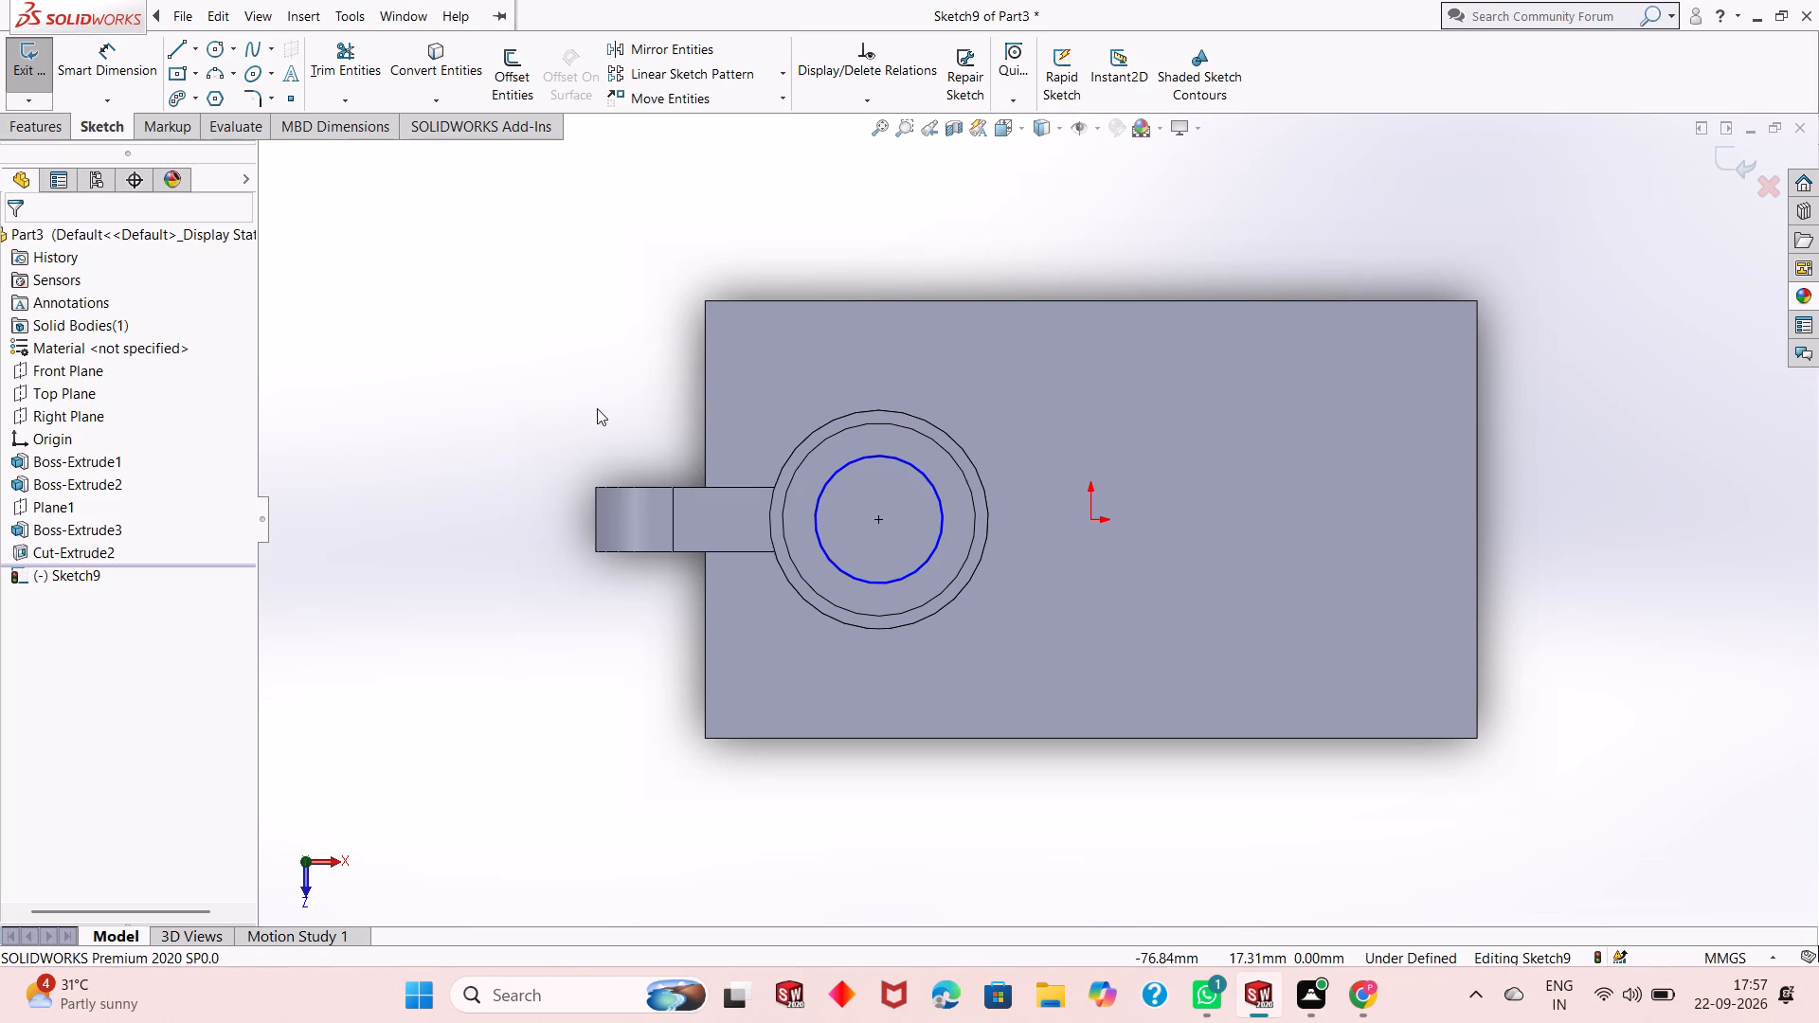
# Dimension the circle on the floor of the boss's bore with a diameter of 15 mm.
pyautogui.click(140, 70)
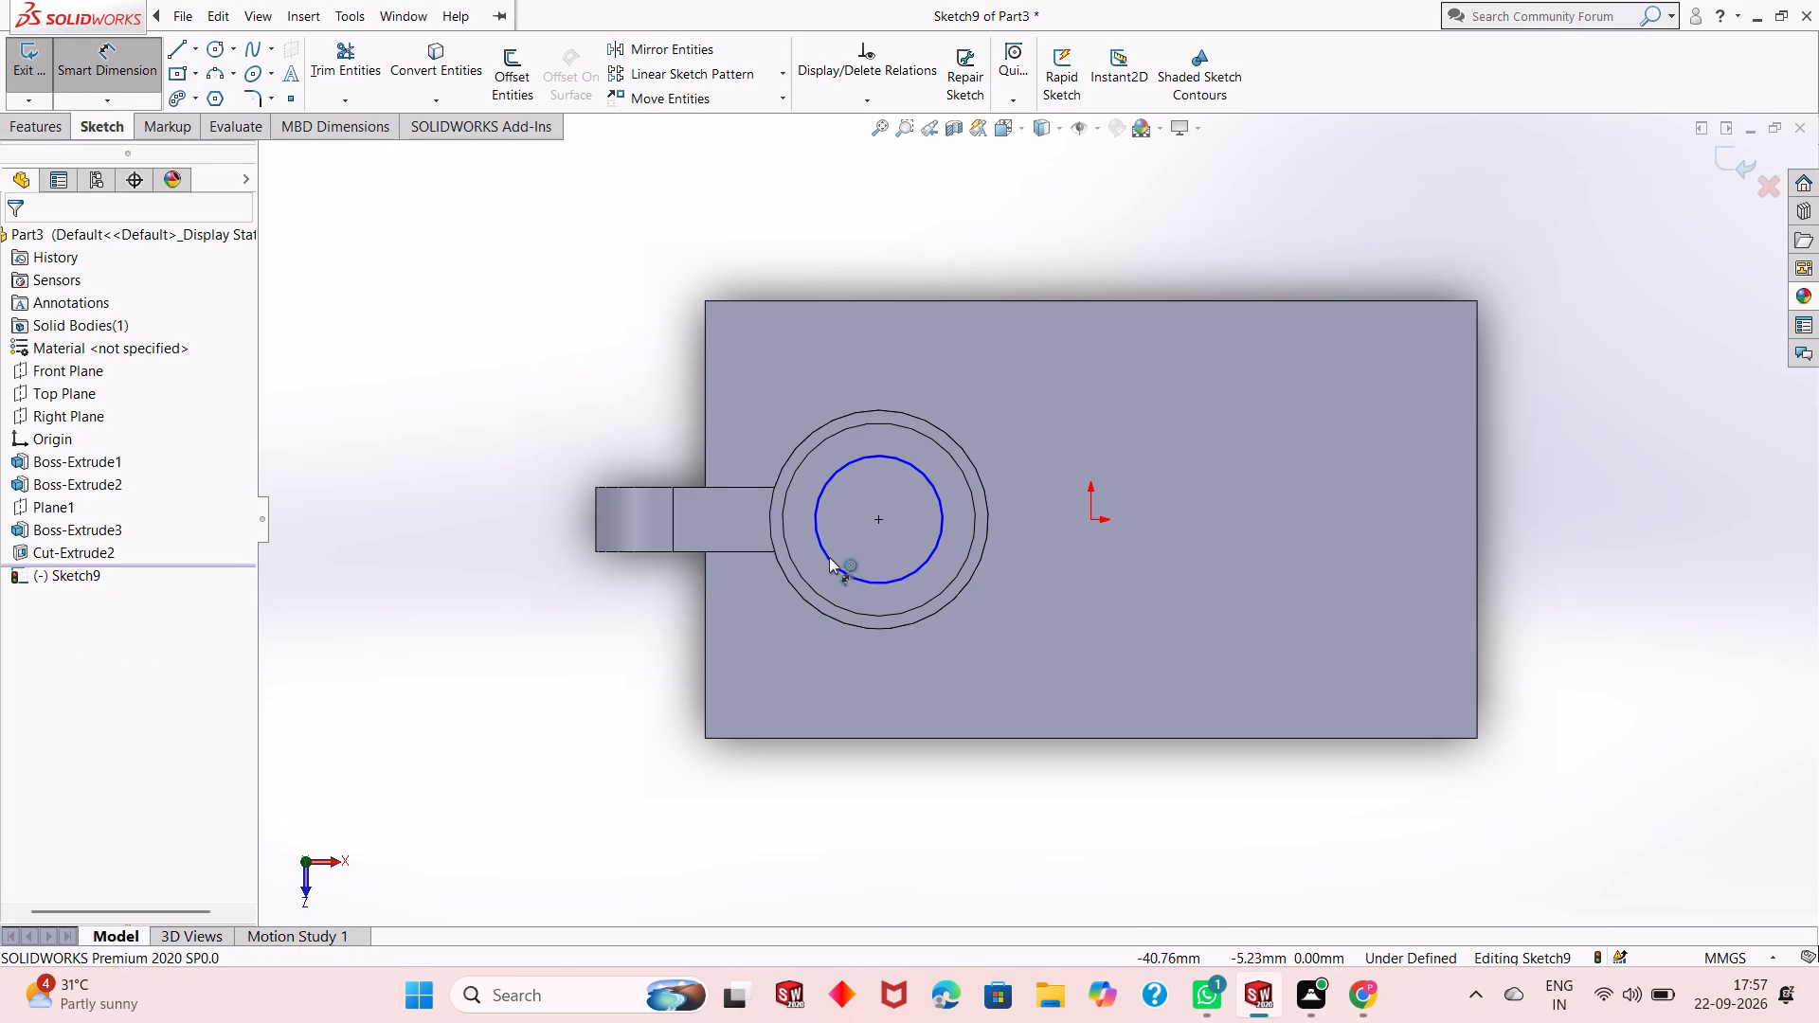
pyautogui.click(829, 563)
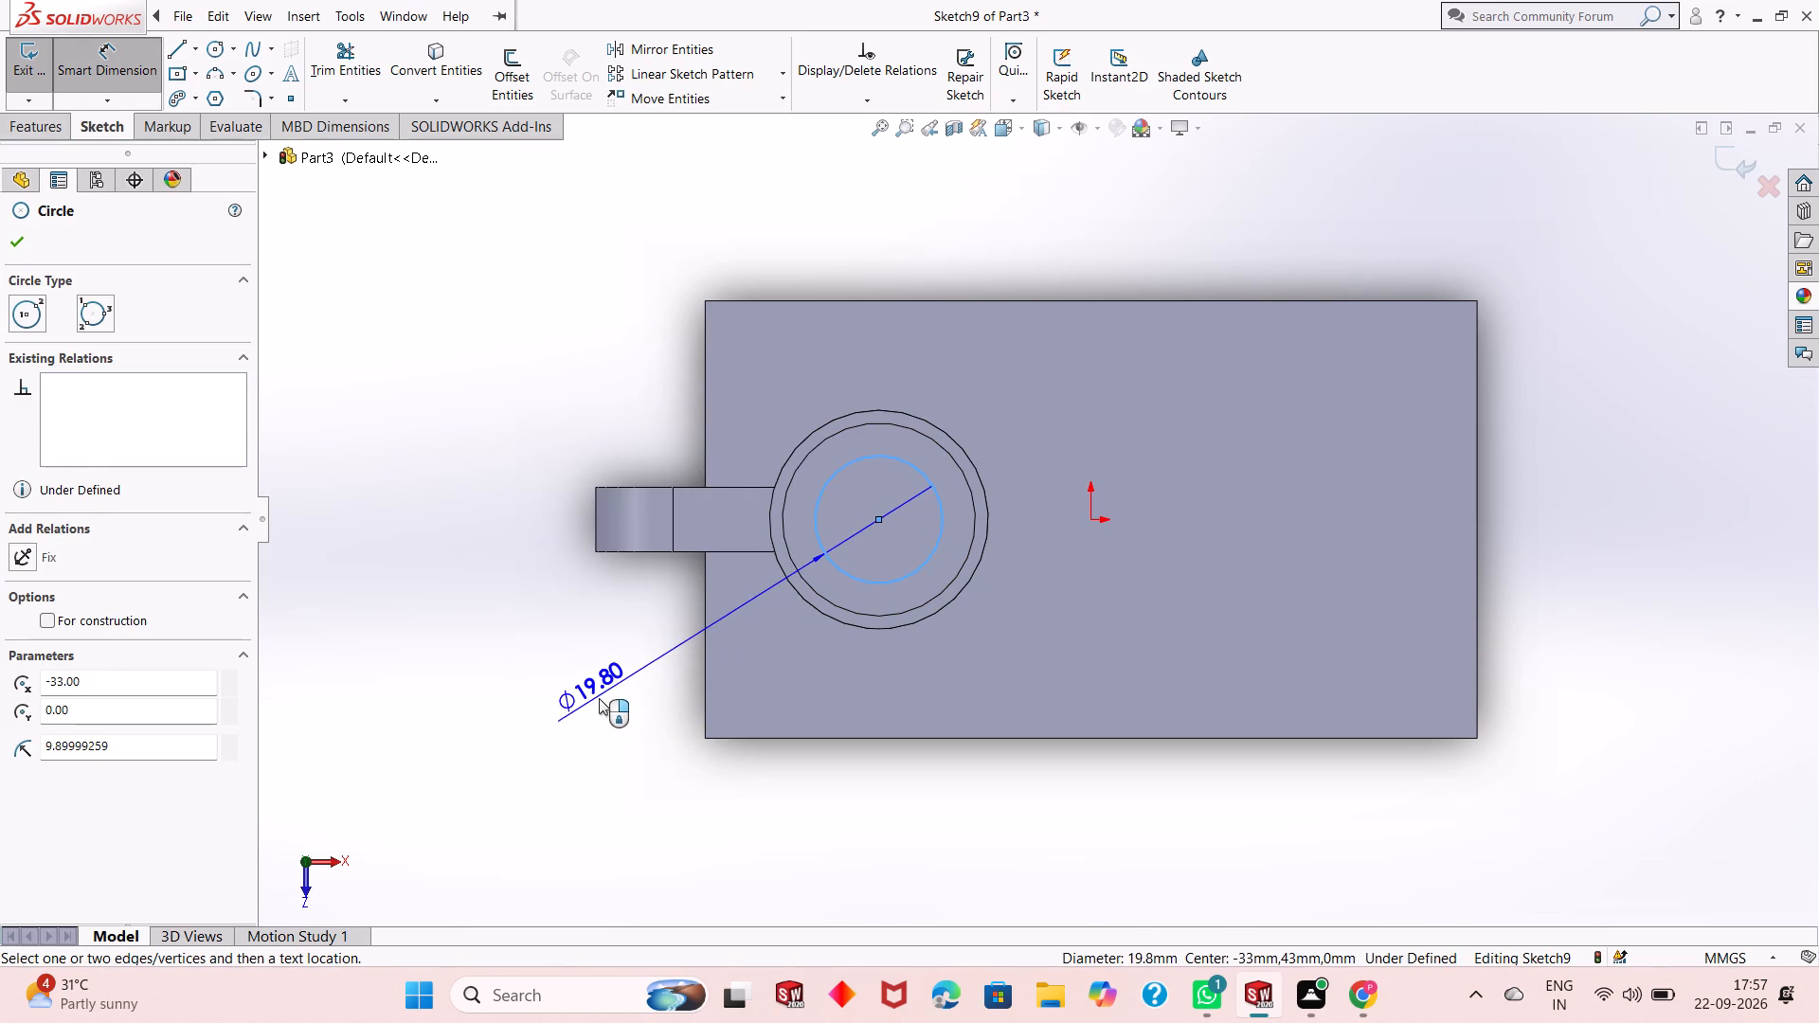
pyautogui.click(632, 685)
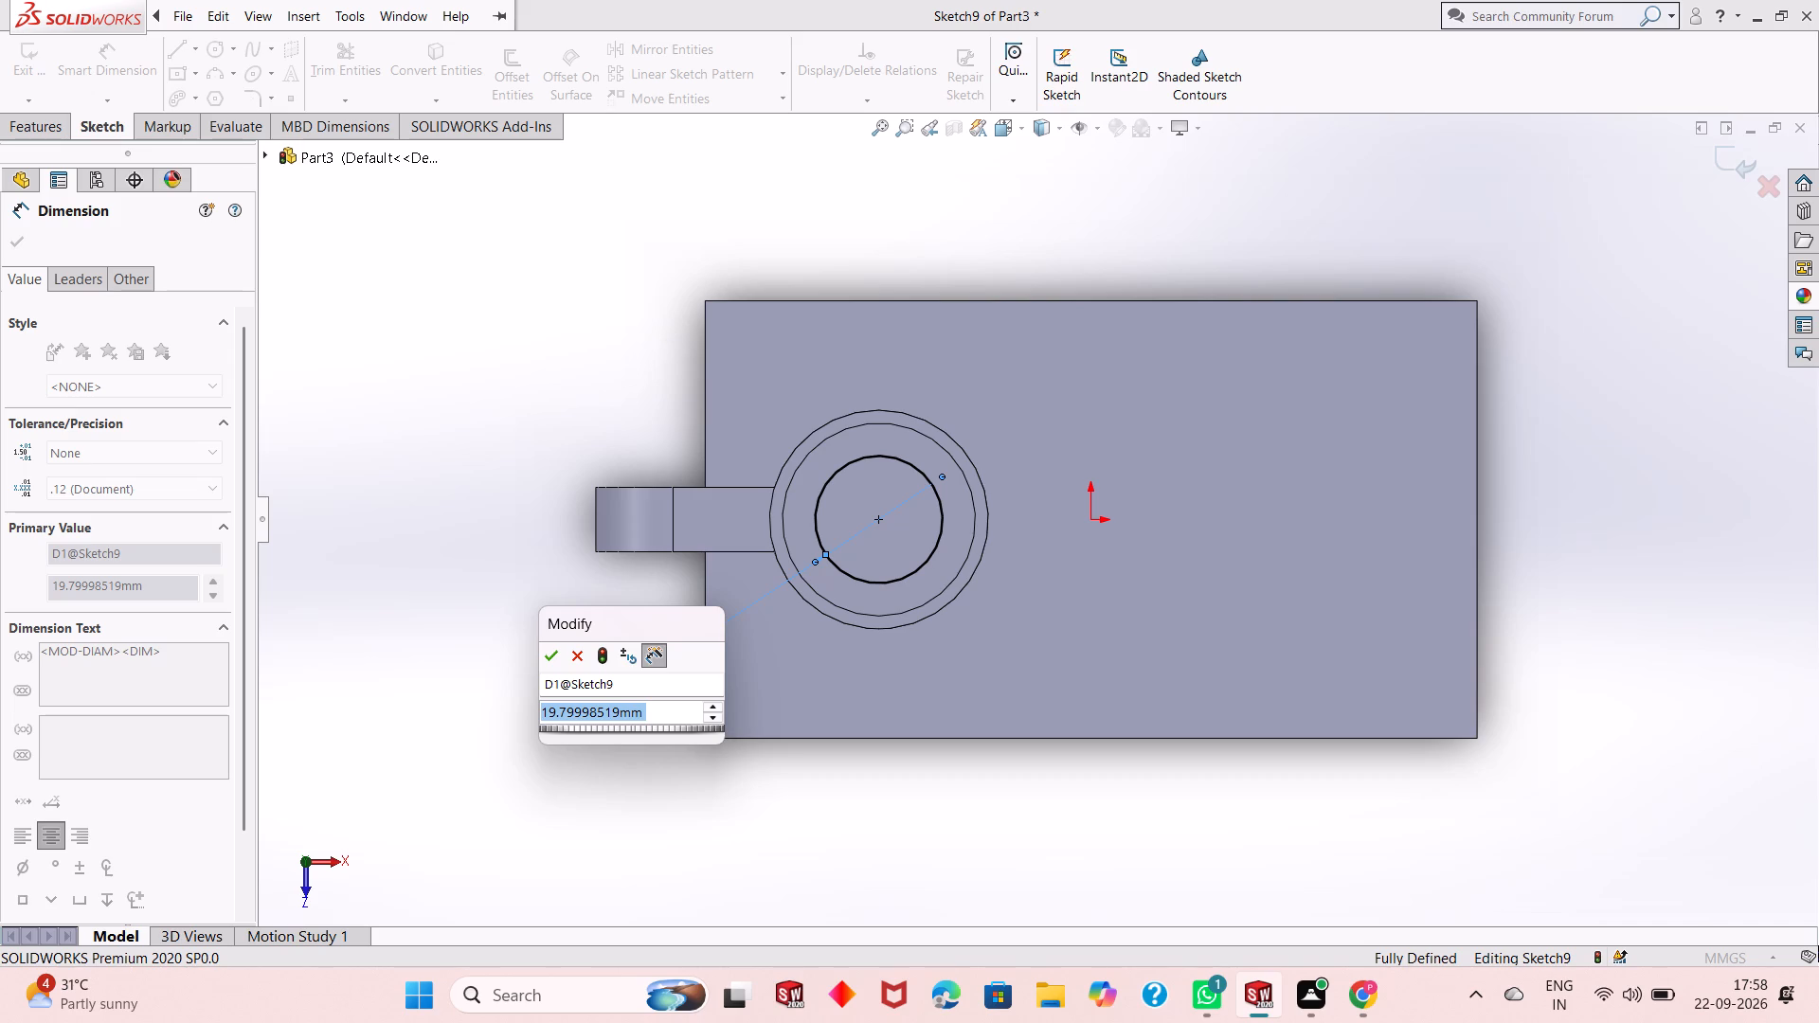
pyautogui.write('15')
pyautogui.press('Return')
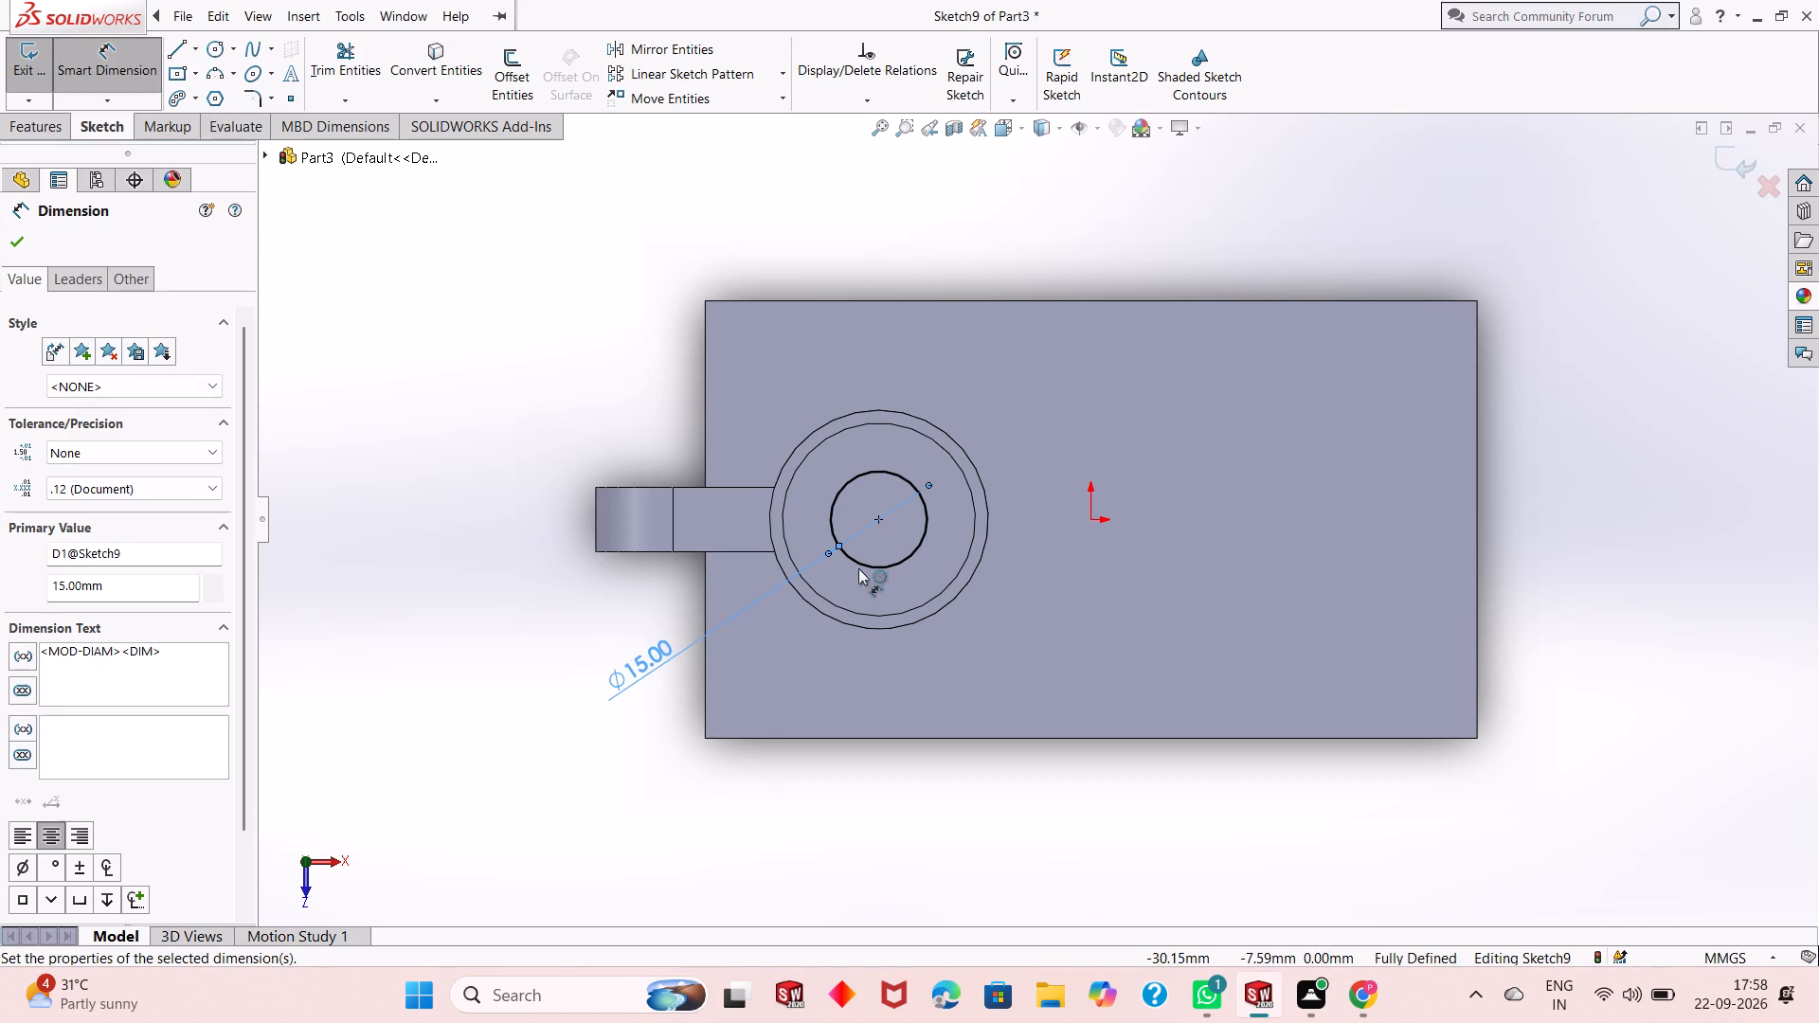
pyautogui.click(18, 251)
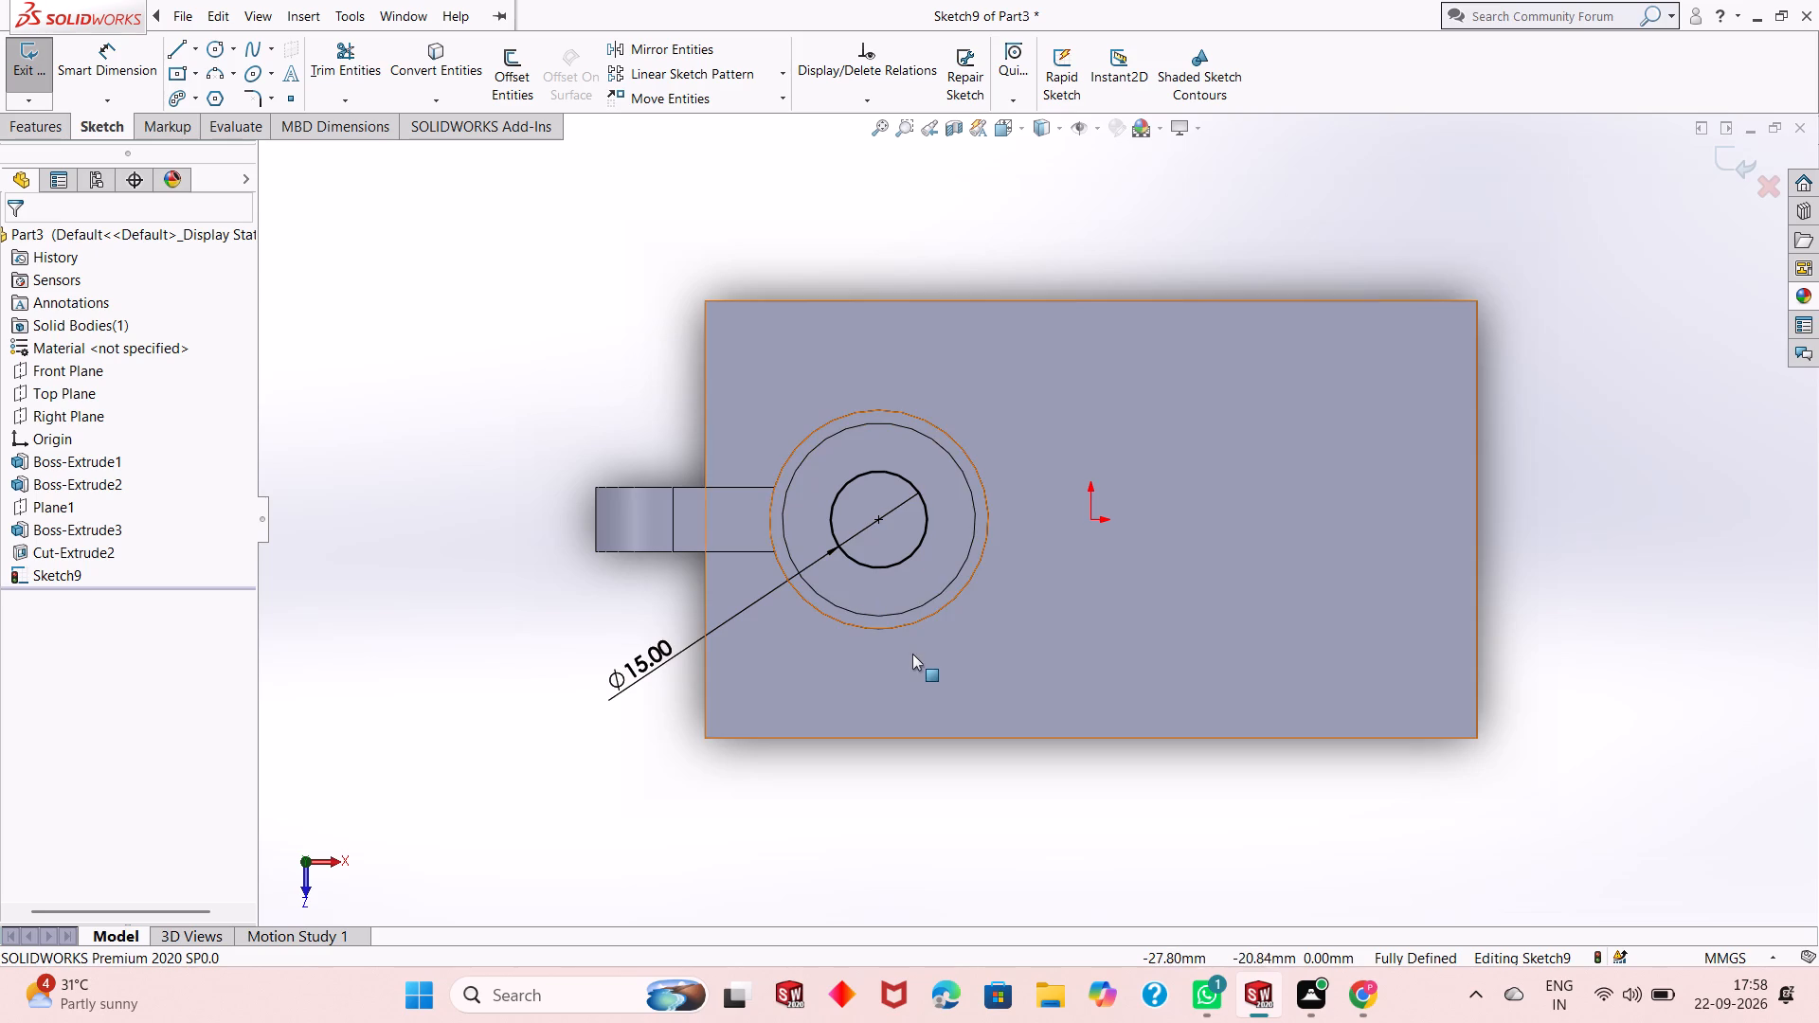
# Examine the dimensioned circle inside the boss's bore from oblique angles and straight from above.
pyautogui.moveTo(912, 655); pyautogui.dragTo(912, 535, button='middle')
pyautogui.scroll(1, 912, 532)
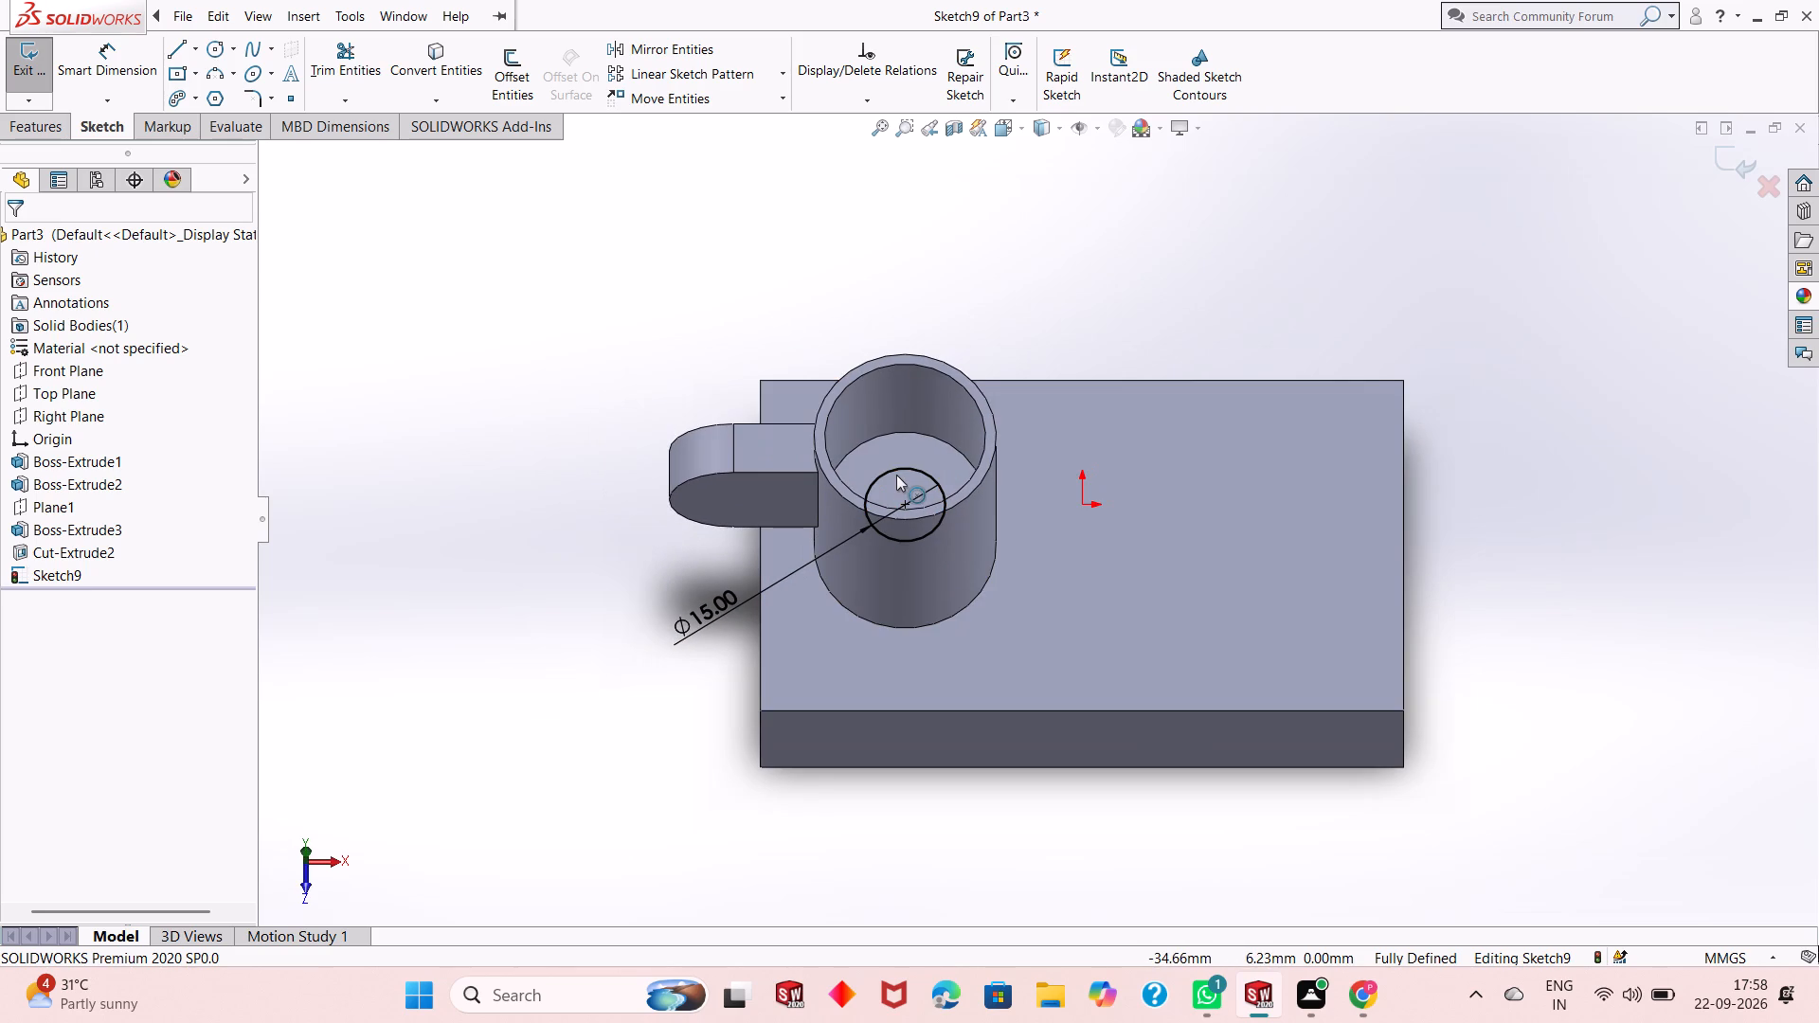
pyautogui.scroll(-3, 896, 475)
pyautogui.scroll(1, 956, 605)
pyautogui.moveTo(967, 619); pyautogui.dragTo(967, 714, button='middle')
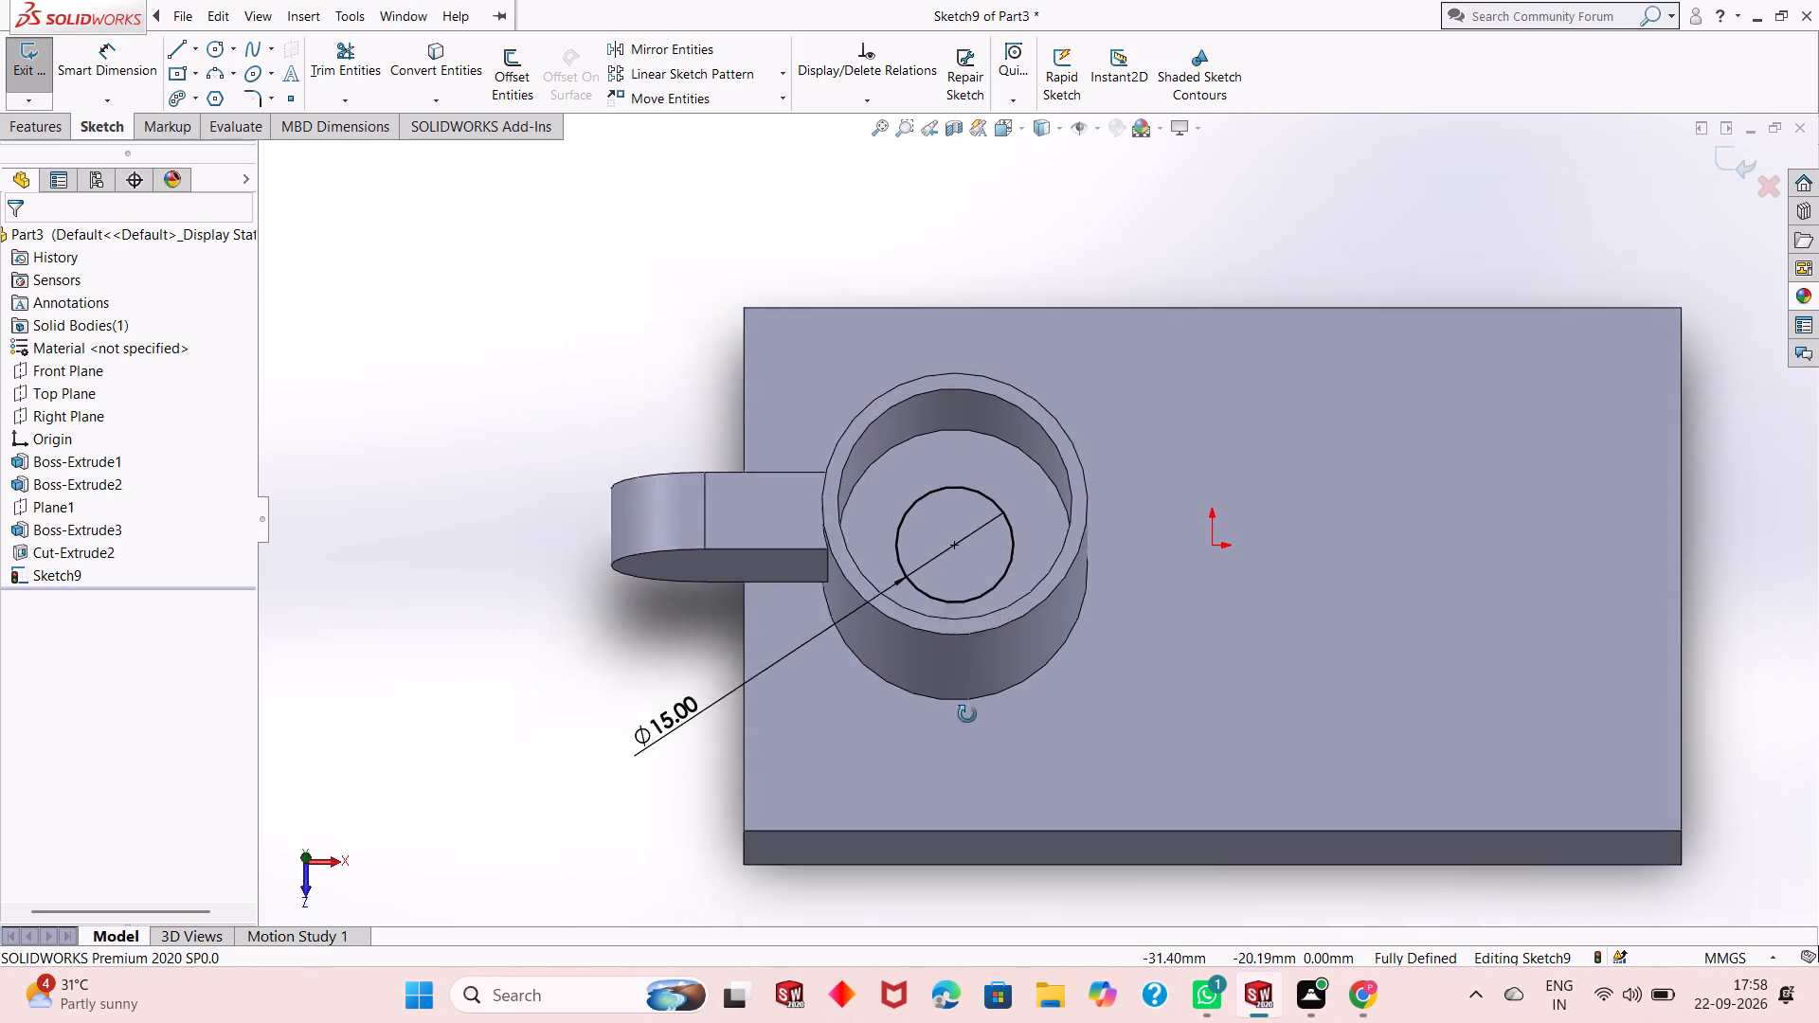
pyautogui.moveTo(967, 714); pyautogui.dragTo(967, 739, button='middle')
pyautogui.moveTo(1143, 610); pyautogui.dragTo(1106, 617, button='middle')
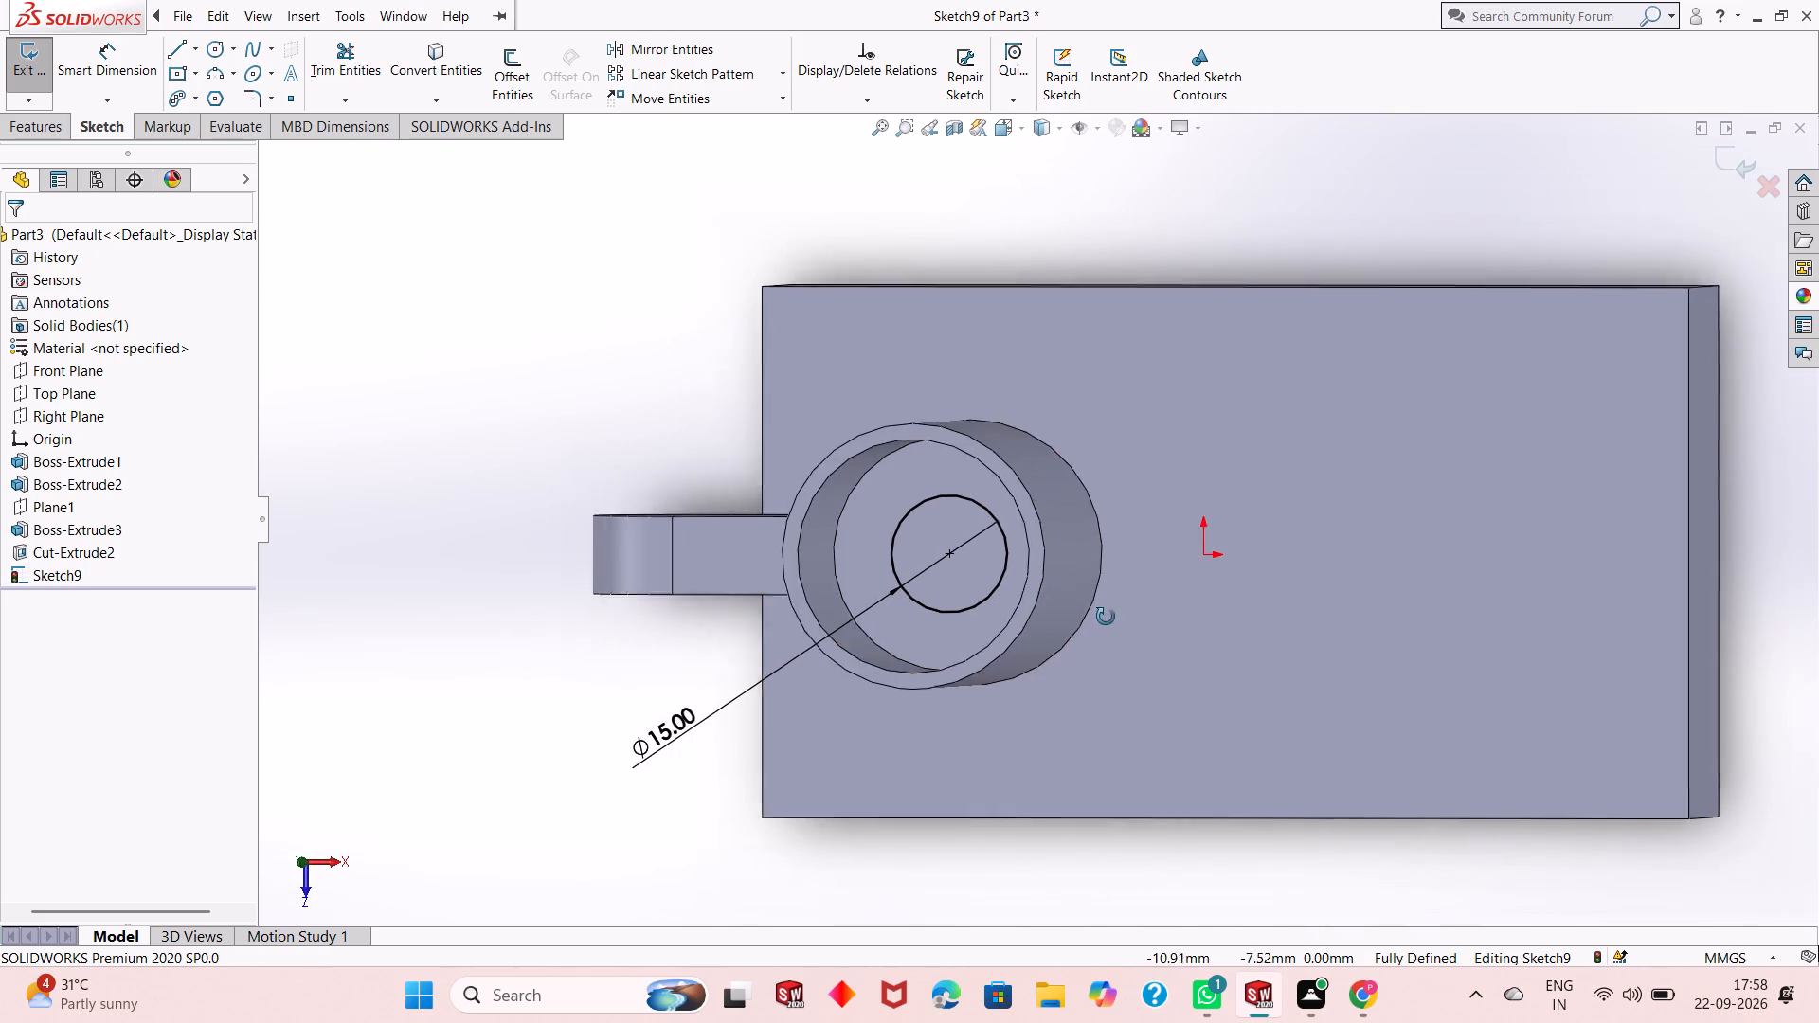
pyautogui.moveTo(1106, 617); pyautogui.dragTo(1206, 547, button='middle')
pyautogui.scroll(1, 1179, 693)
pyautogui.moveTo(1178, 693); pyautogui.dragTo(1118, 551, button='middle')
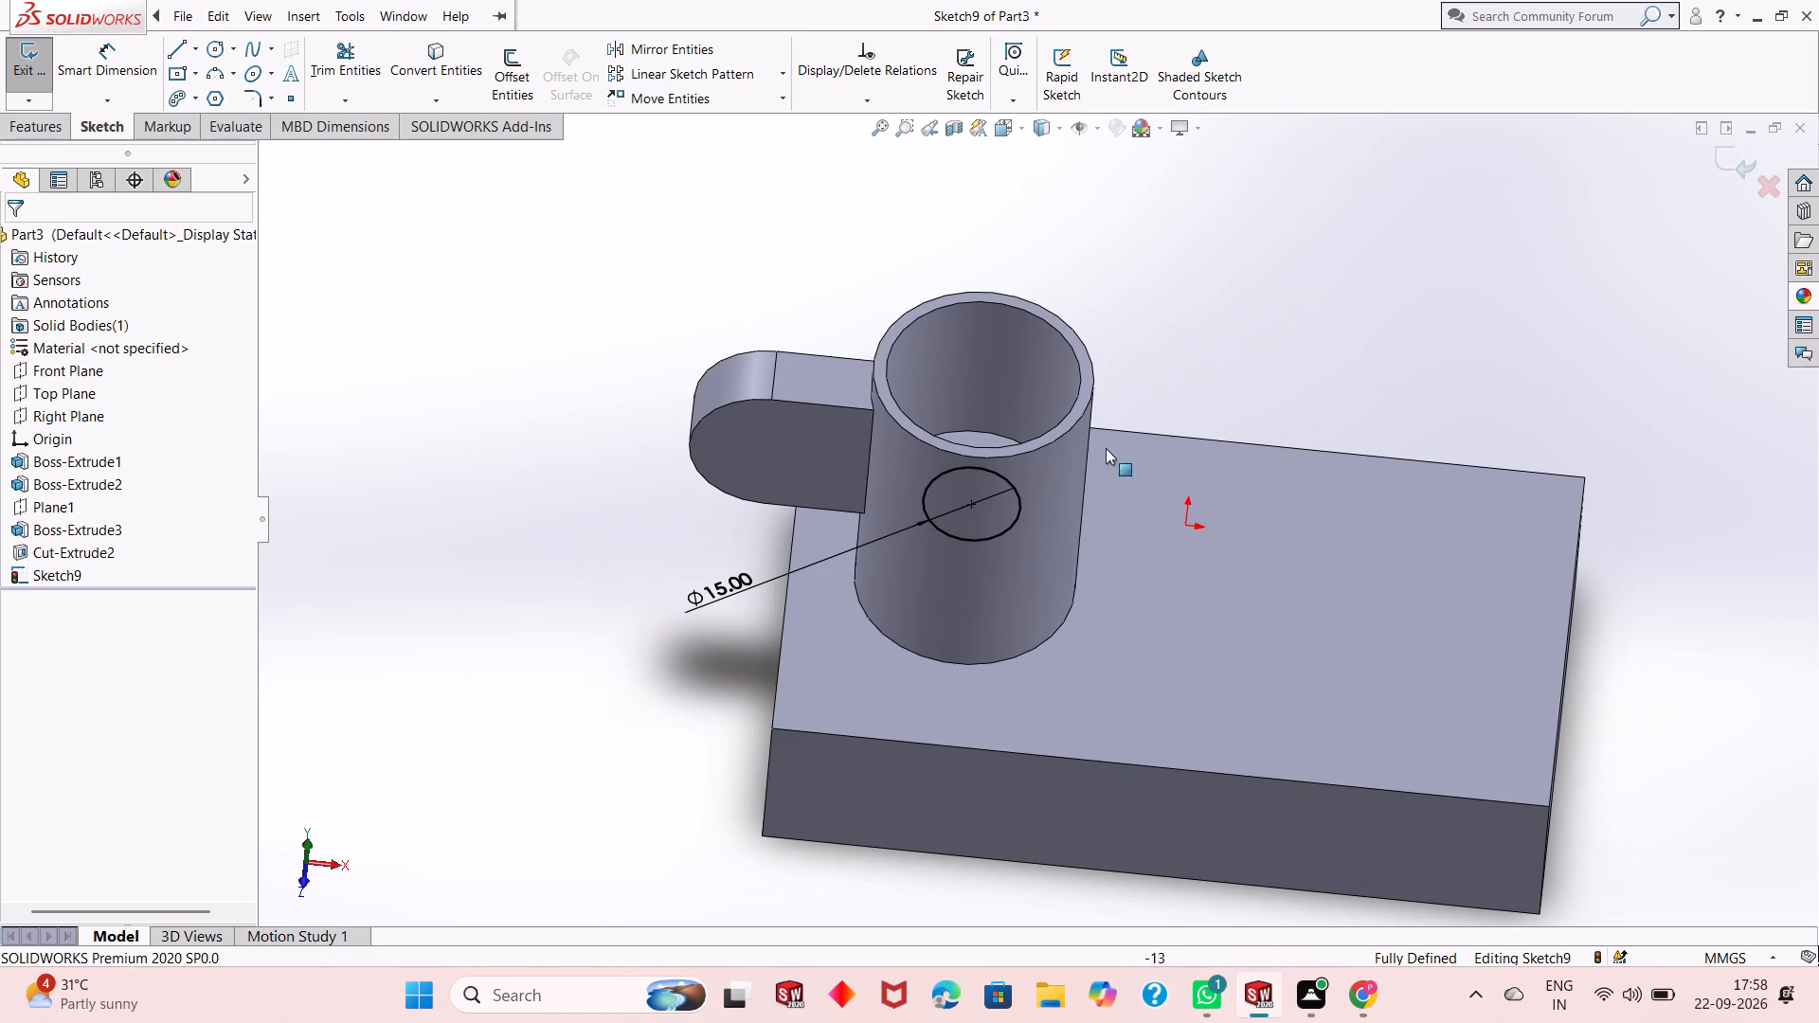
pyautogui.scroll(2, 1069, 579)
pyautogui.moveTo(1094, 642); pyautogui.dragTo(1090, 497, button='middle')
pyautogui.scroll(-2, 1089, 476)
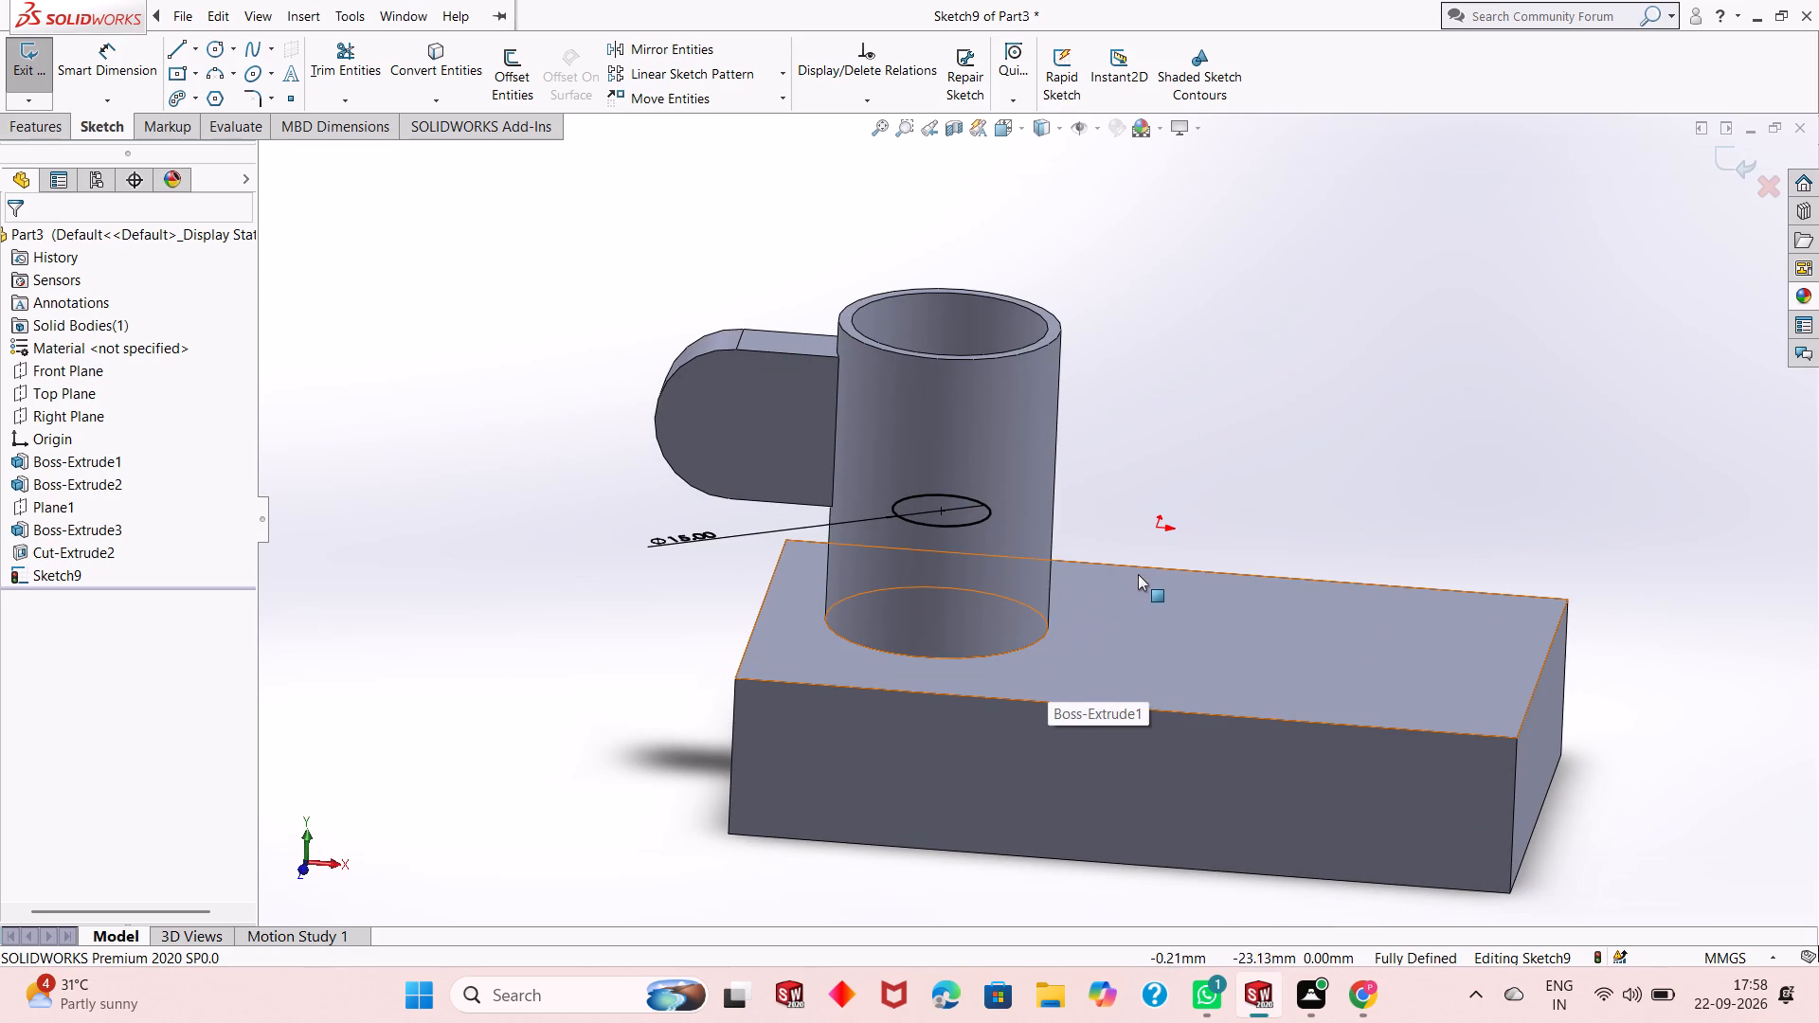
pyautogui.scroll(1, 1136, 526)
pyautogui.moveTo(1108, 500); pyautogui.dragTo(1098, 737, button='middle')
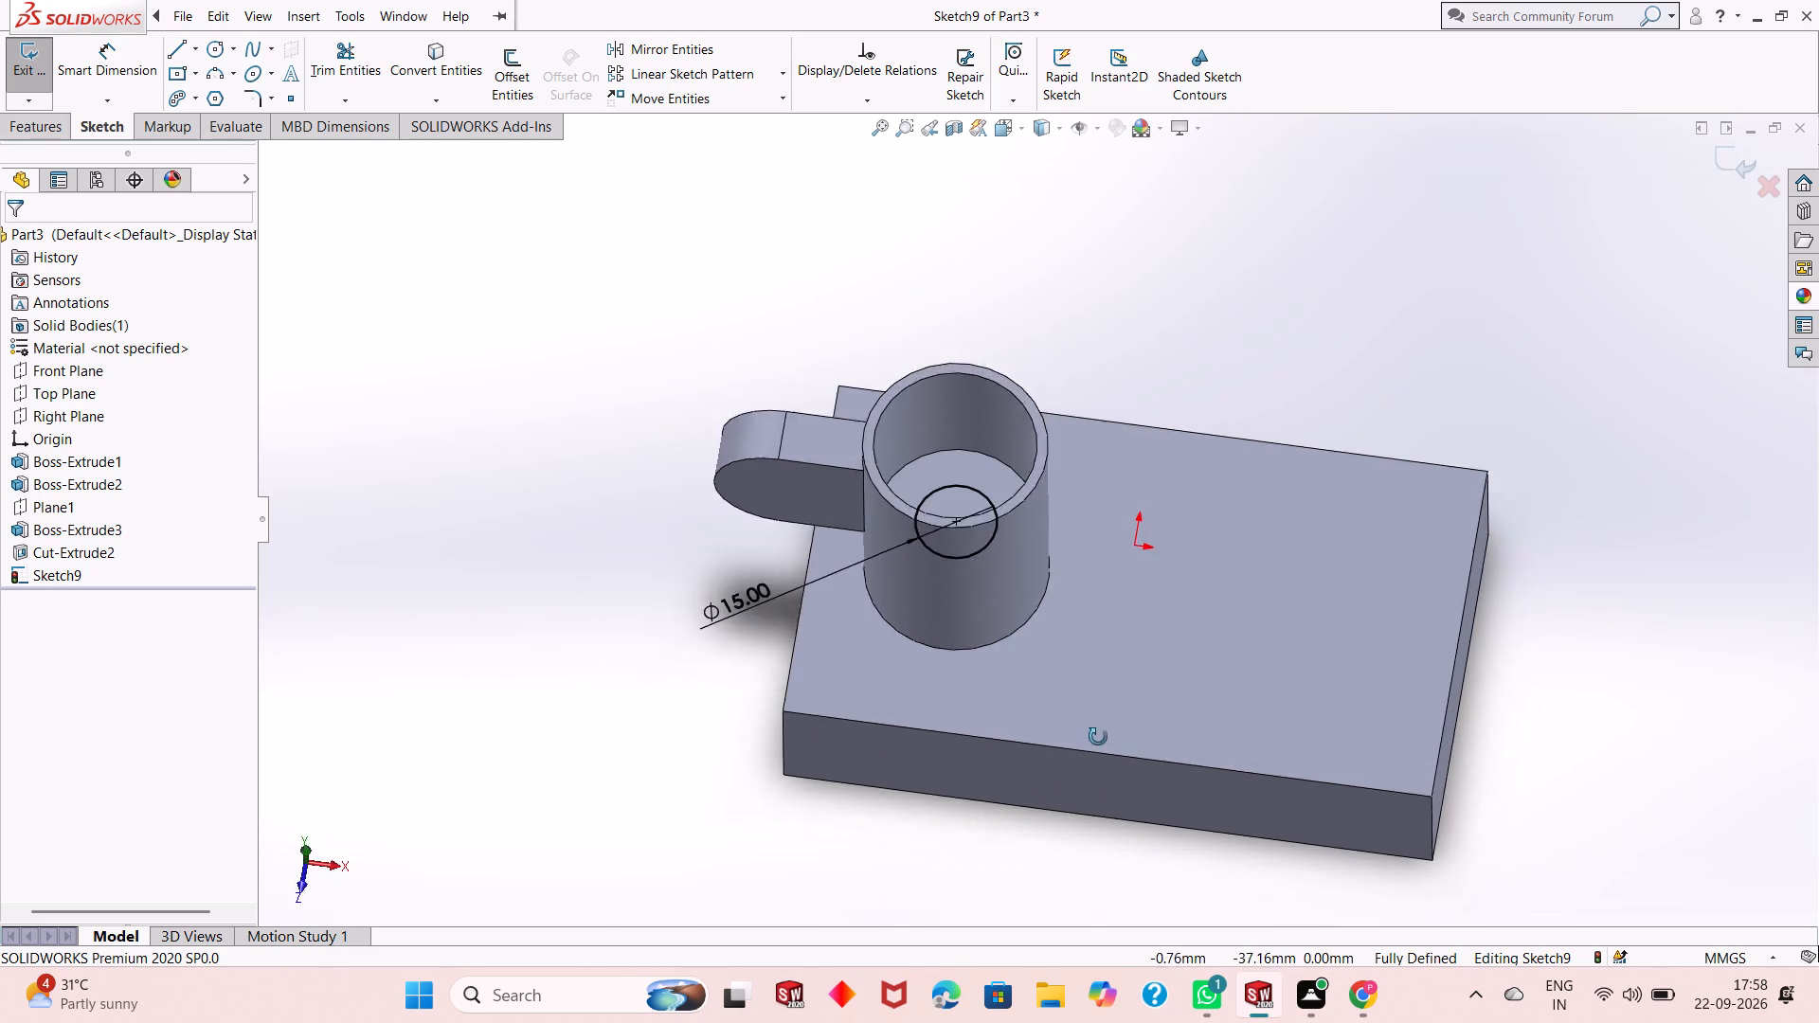
pyautogui.moveTo(1098, 737); pyautogui.dragTo(1092, 801, button='middle')
pyautogui.moveTo(1069, 555); pyautogui.dragTo(1069, 639, button='middle')
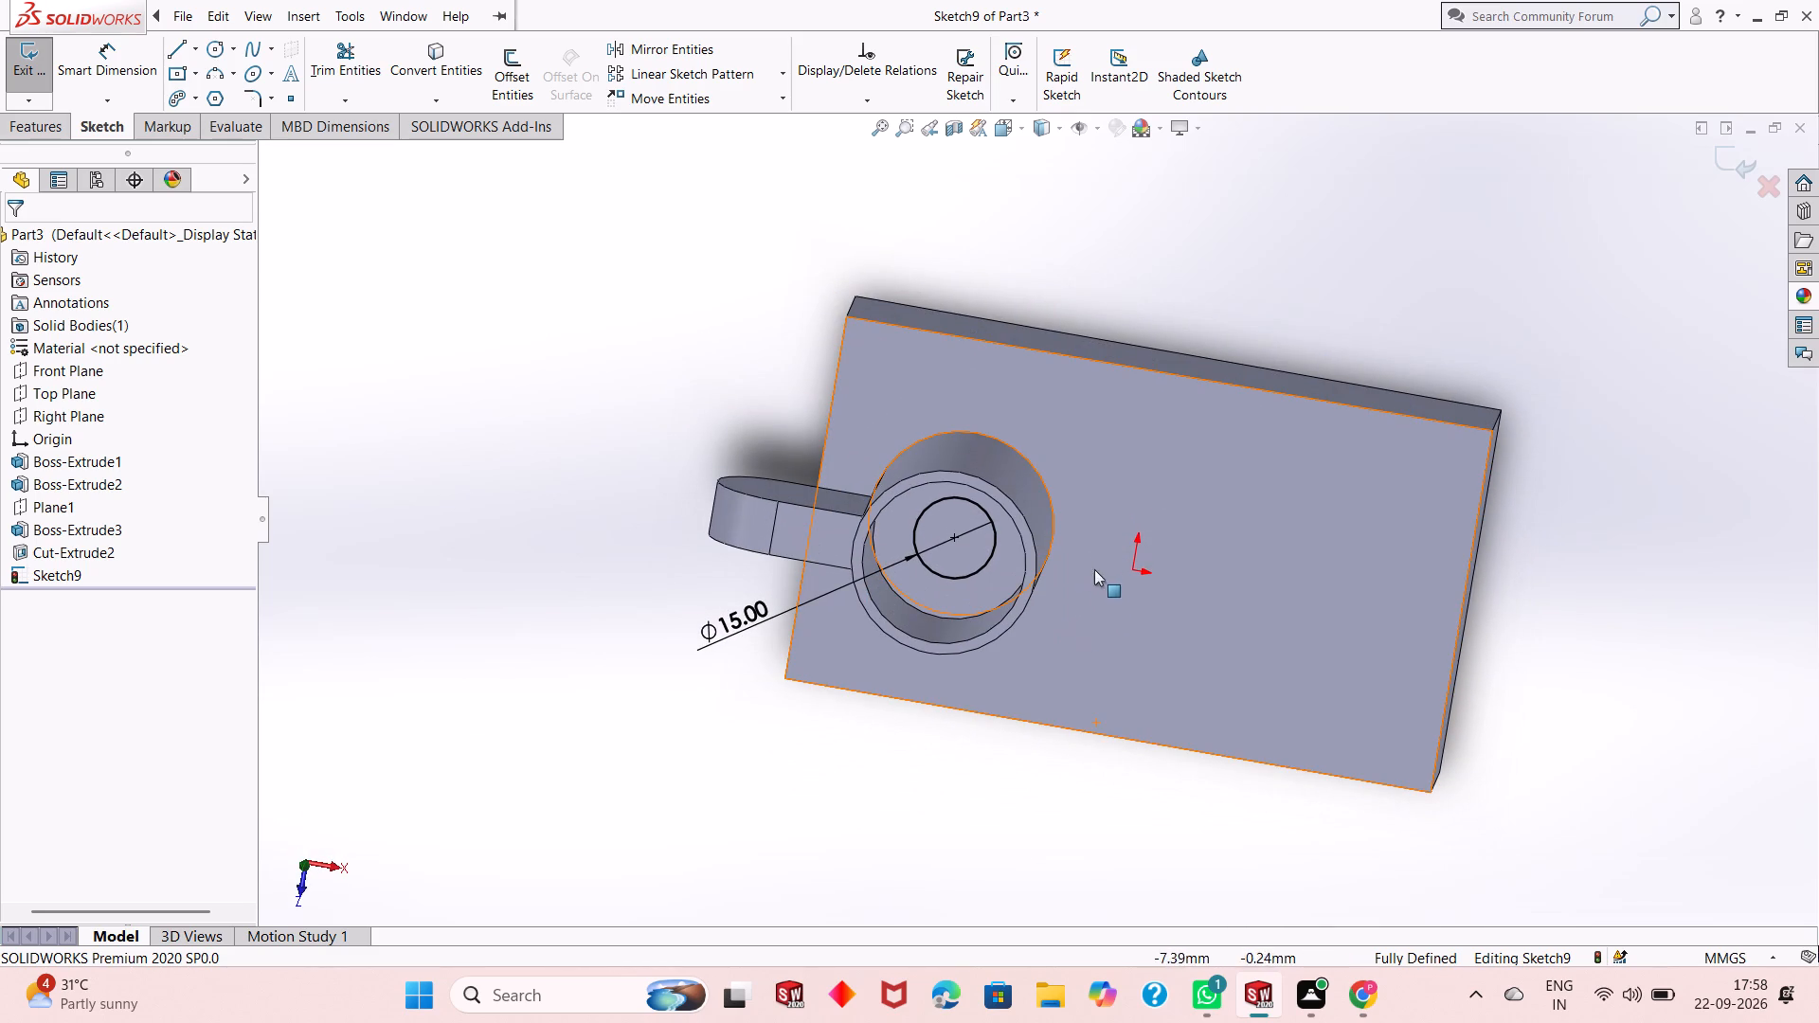
pyautogui.hotkey('ctrl', '8')
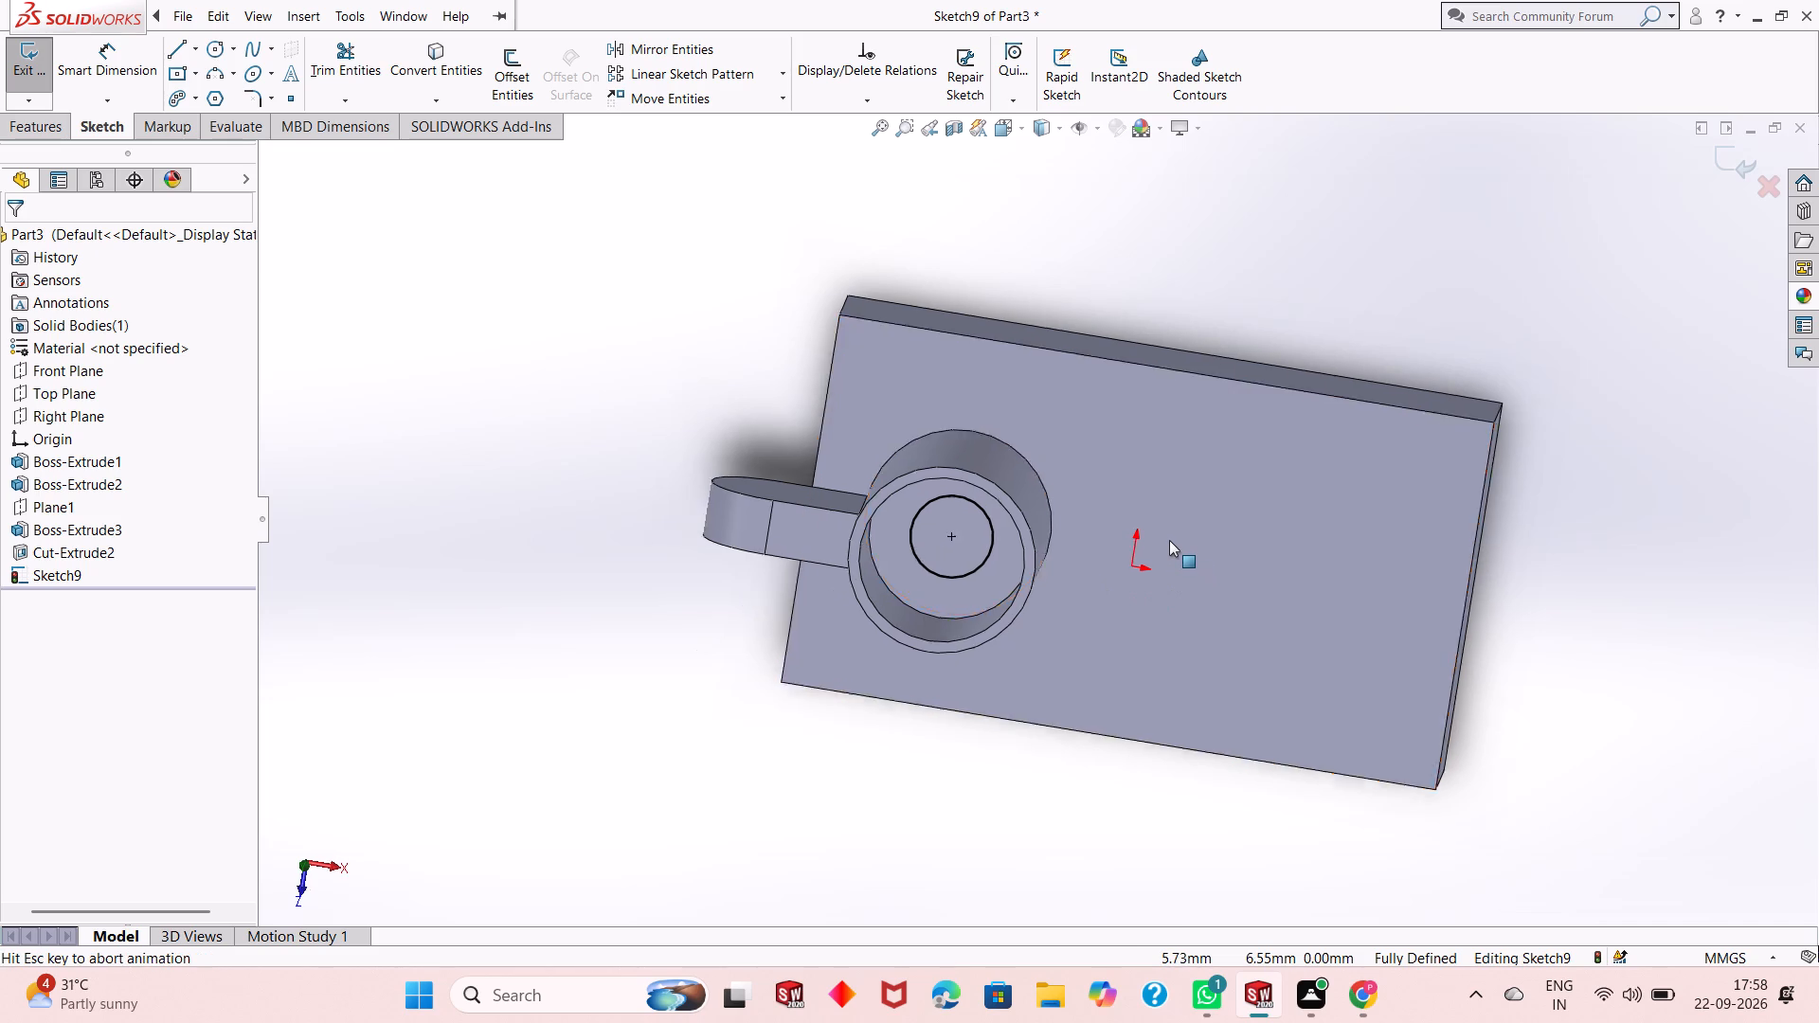
pyautogui.press('Escape')
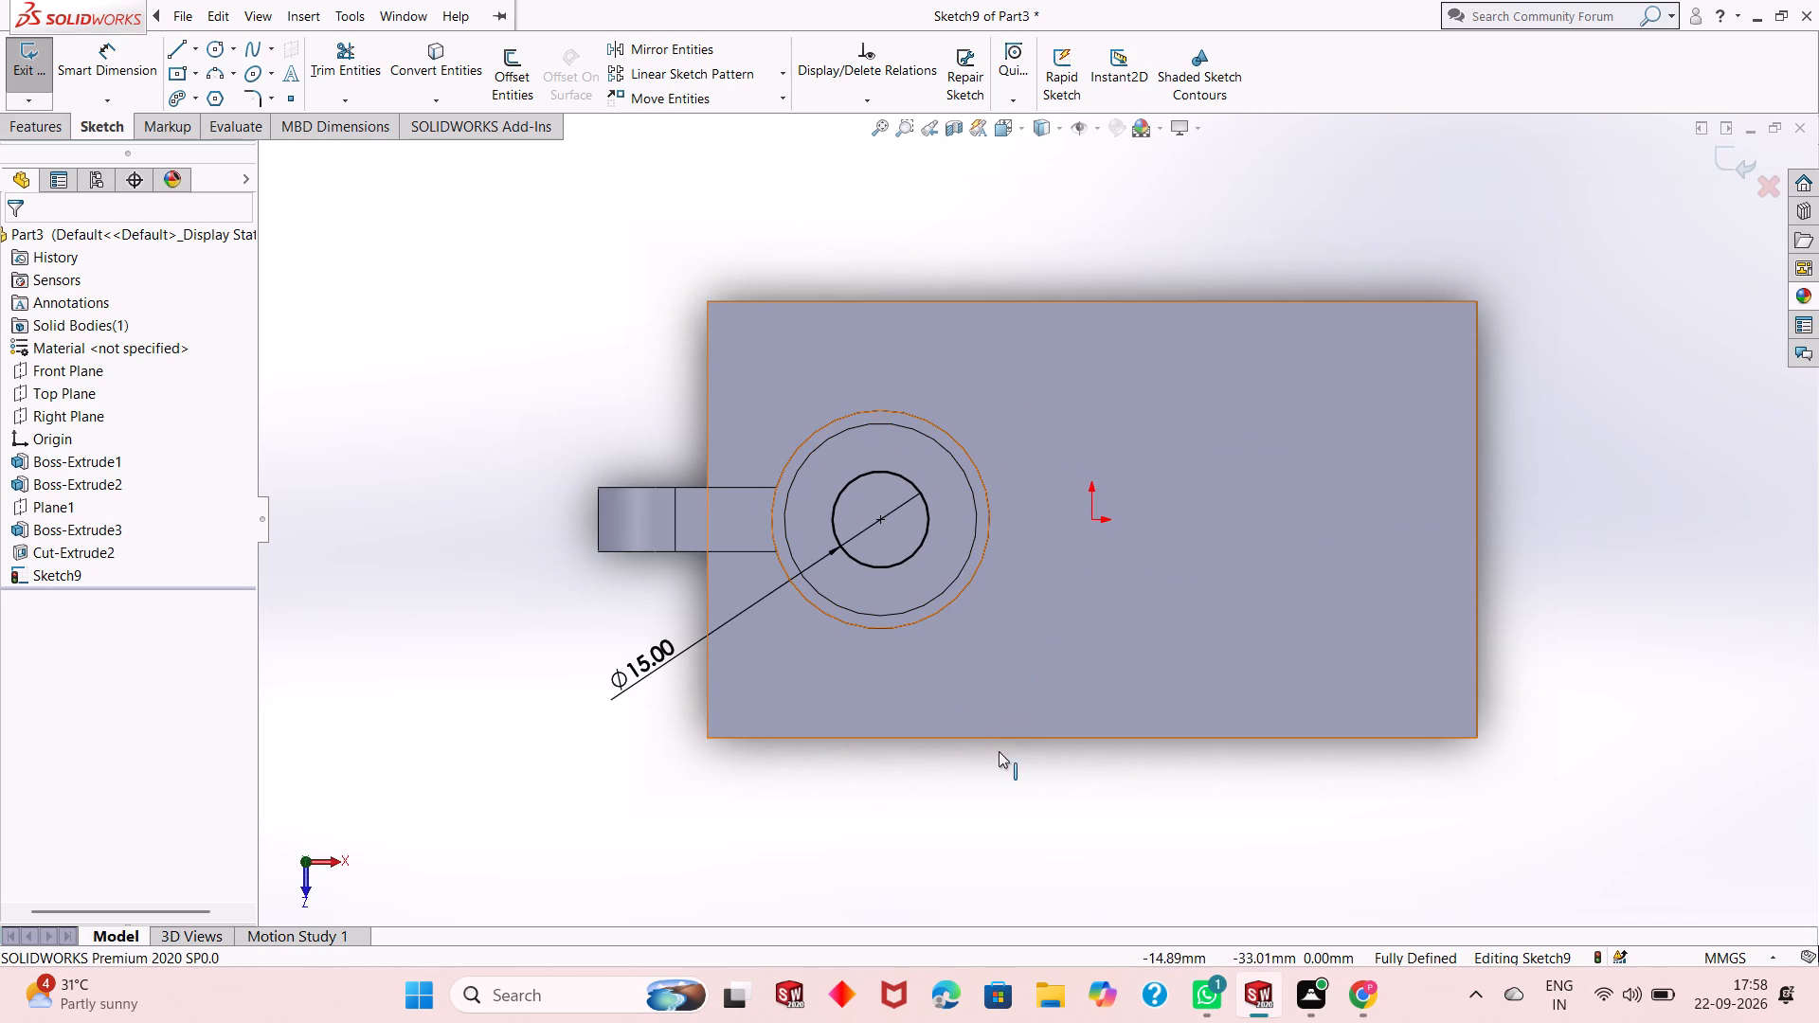
pyautogui.moveTo(1006, 774); pyautogui.dragTo(1020, 593, button='middle')
pyautogui.scroll(1, 984, 567)
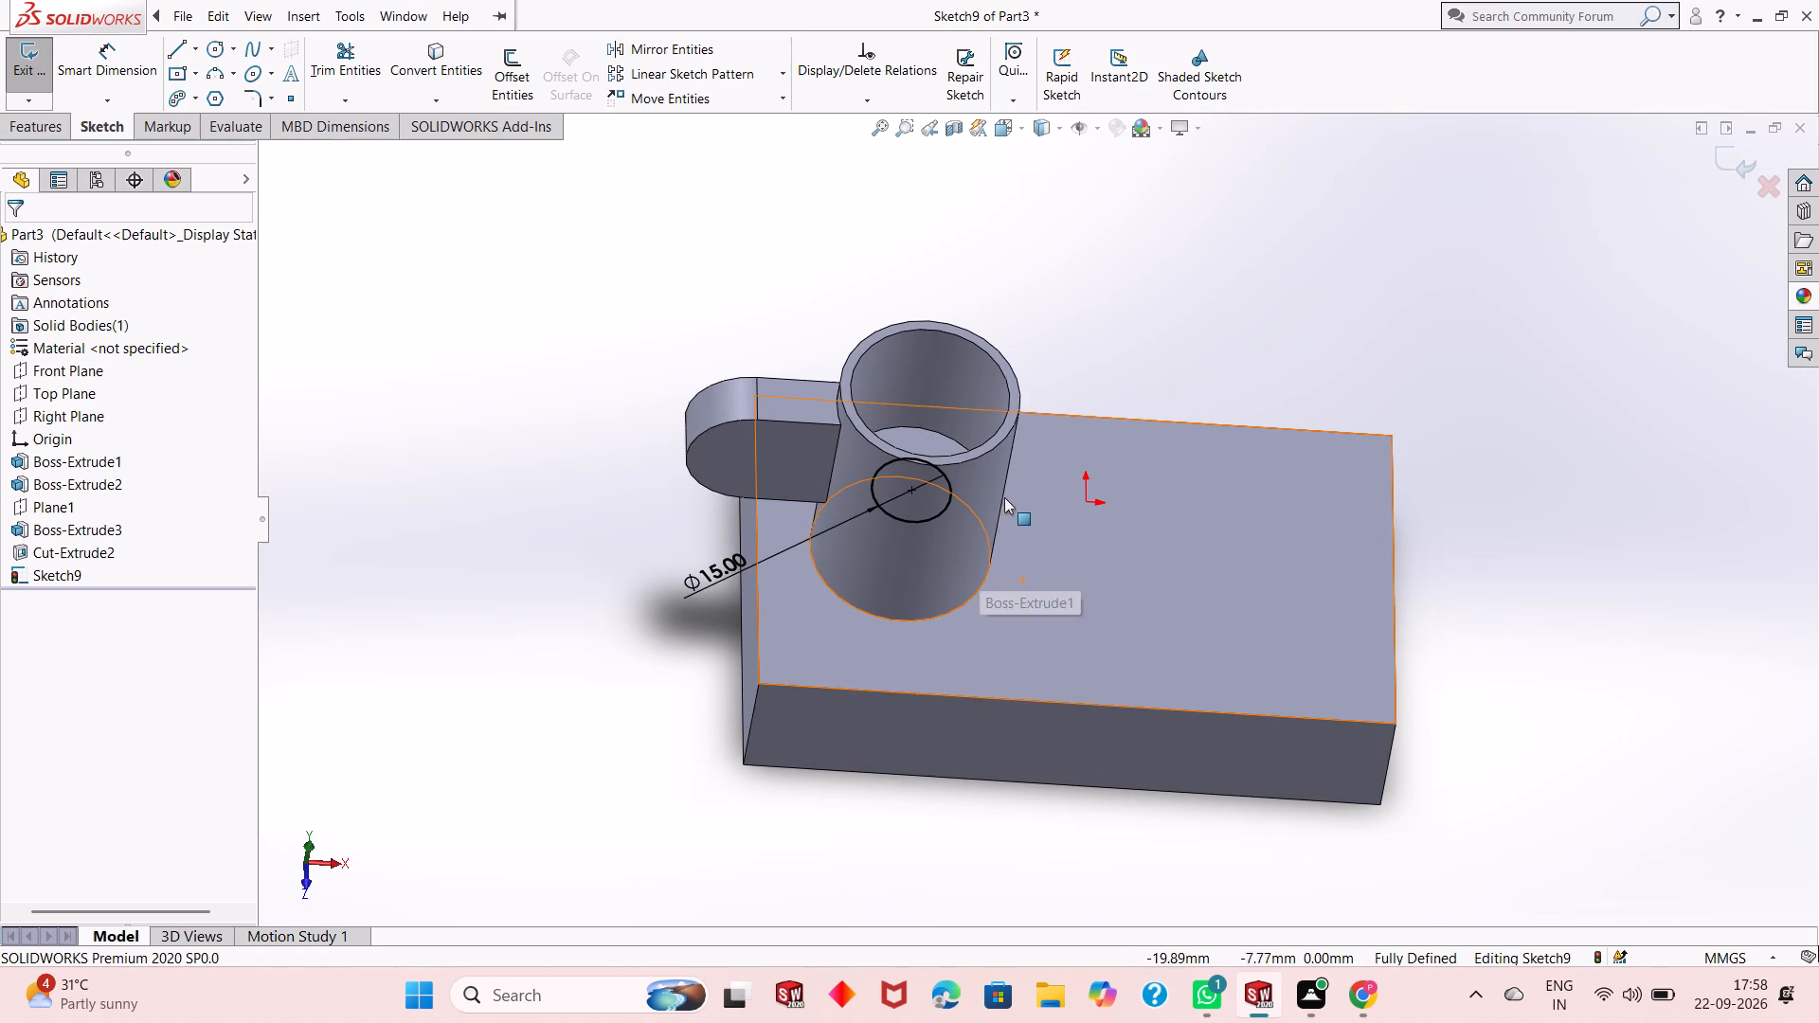
pyautogui.moveTo(1061, 384); pyautogui.dragTo(1057, 550, button='middle')
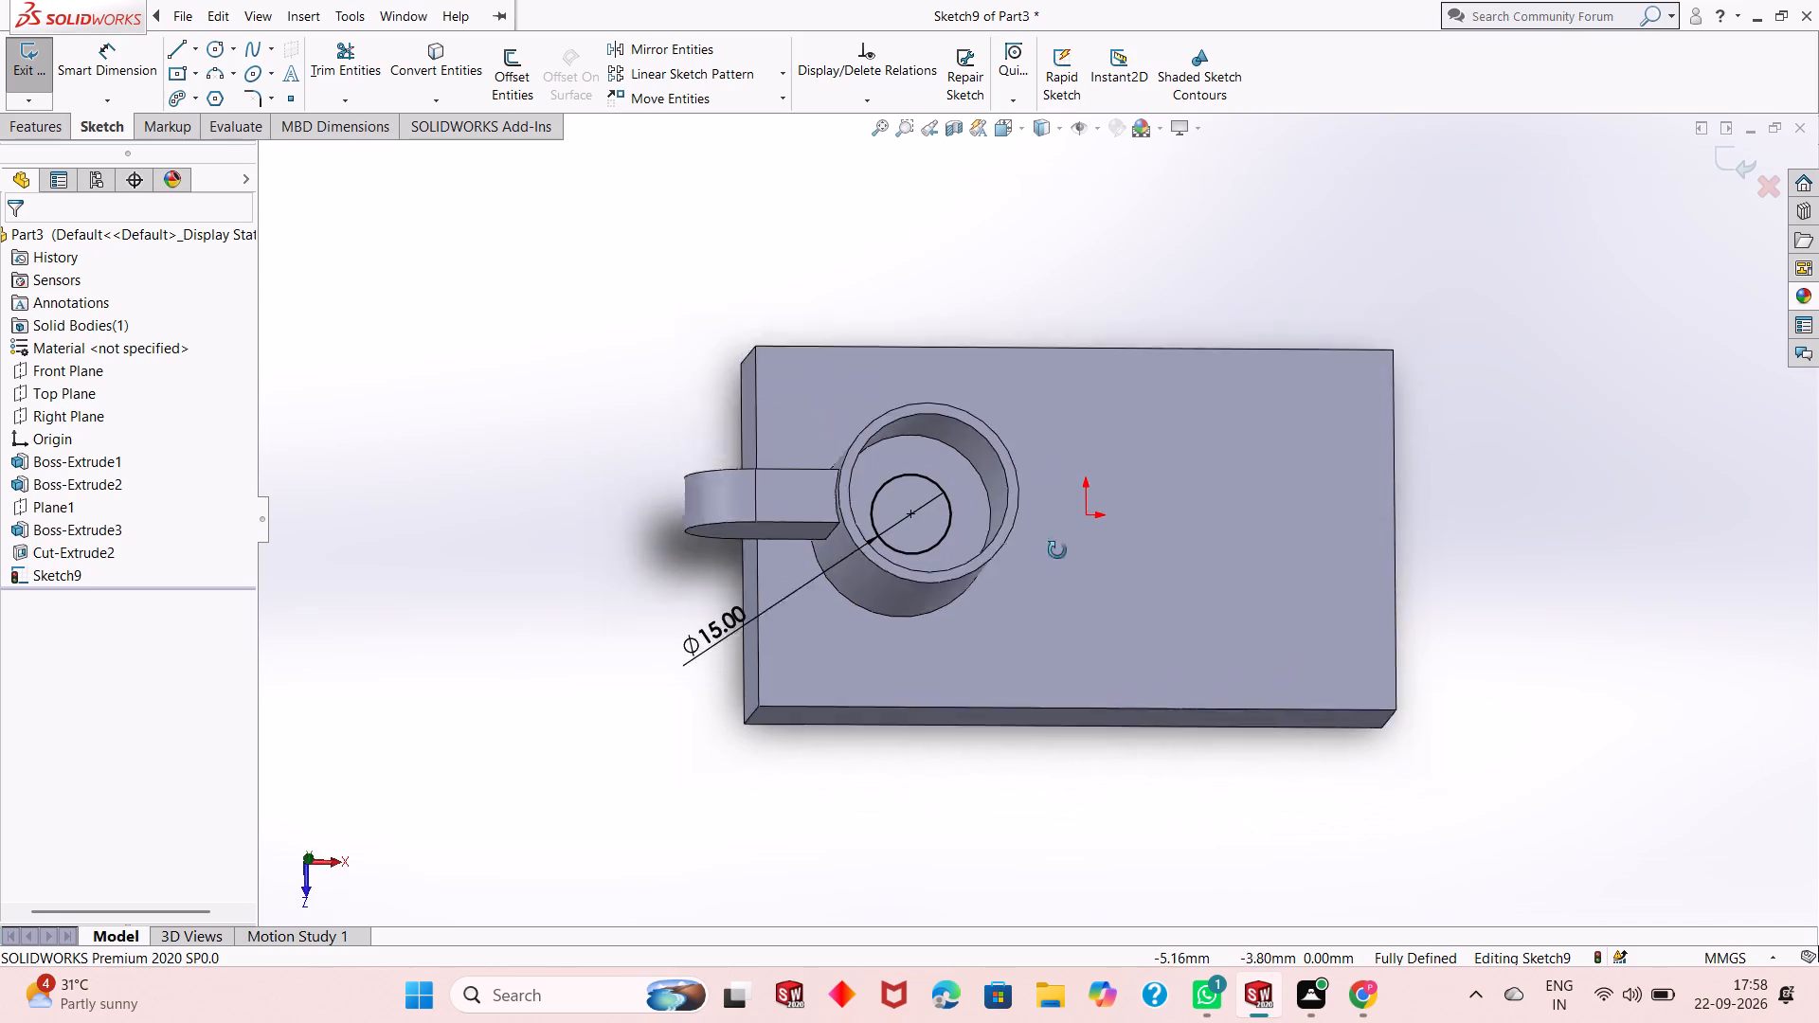
pyautogui.moveTo(1057, 550); pyautogui.dragTo(1057, 592, button='middle')
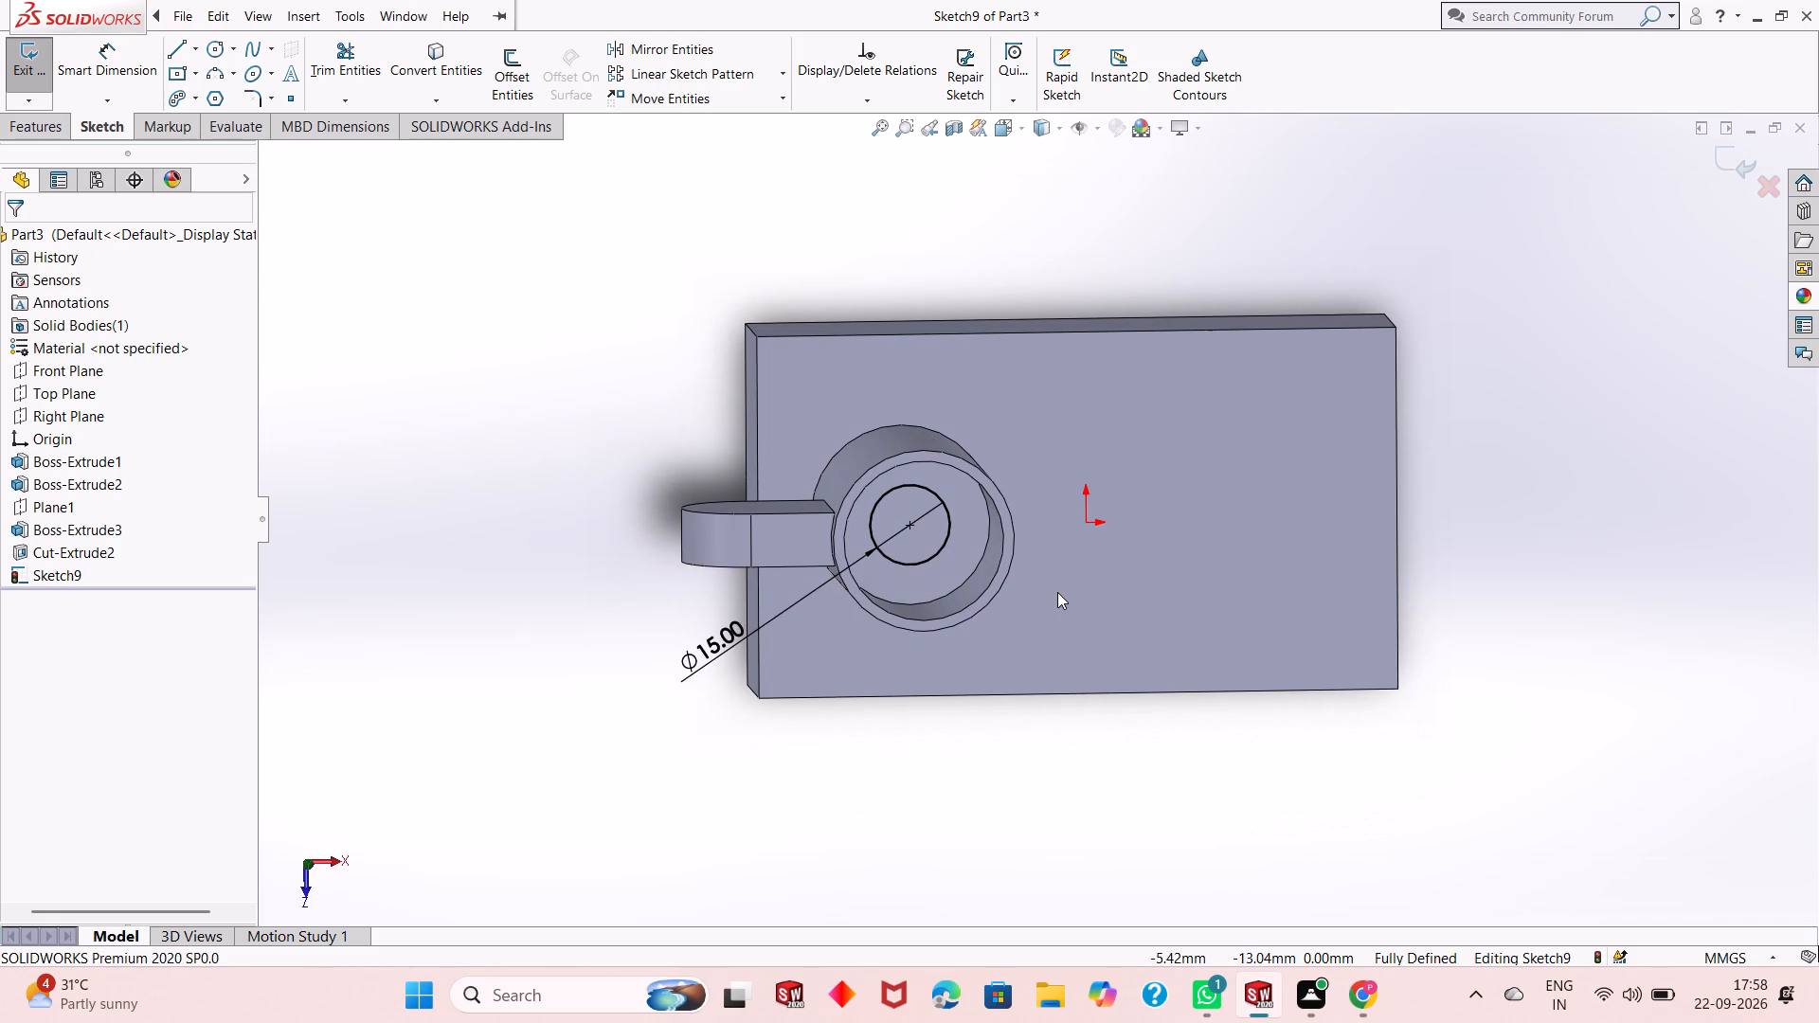
pyautogui.hotkey('ctrl', '8')
pyautogui.press('Escape')
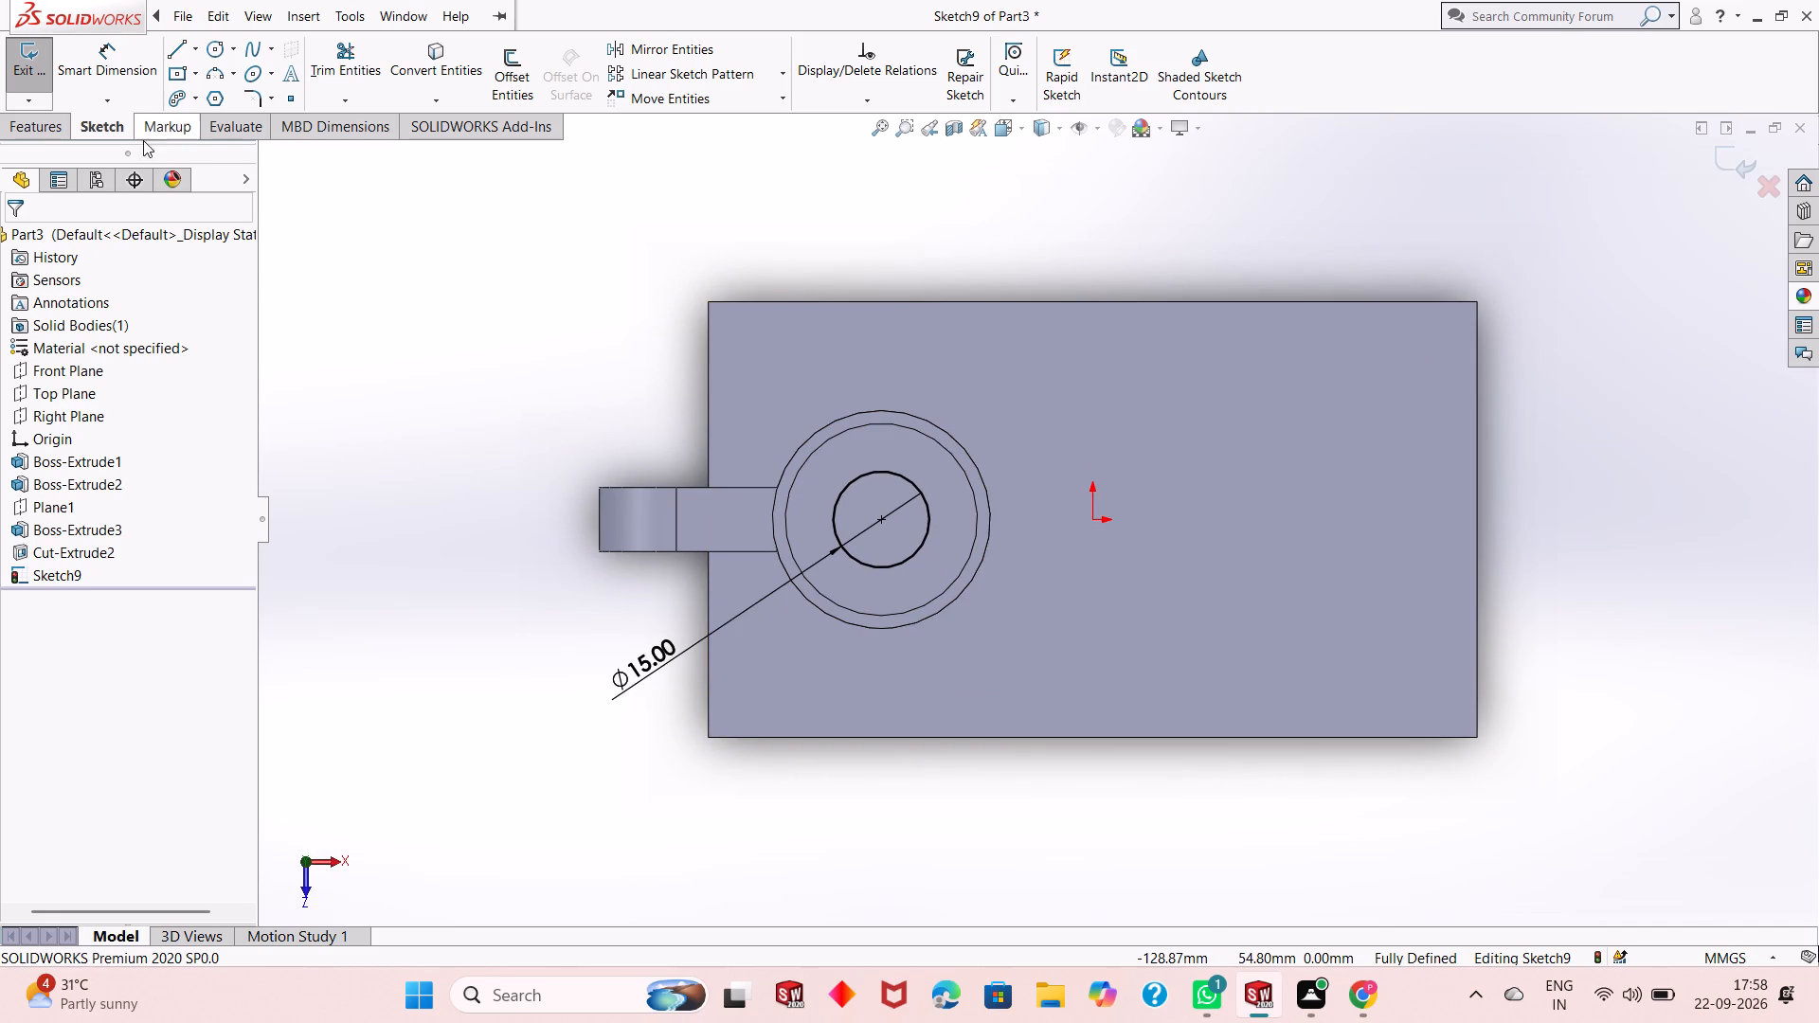
# Set the diameter of the circle on the bore floor to 20 mm.
pyautogui.scroll(-2, 908, 547)
pyautogui.scroll(2, 909, 562)
pyautogui.doubleClick(694, 641)
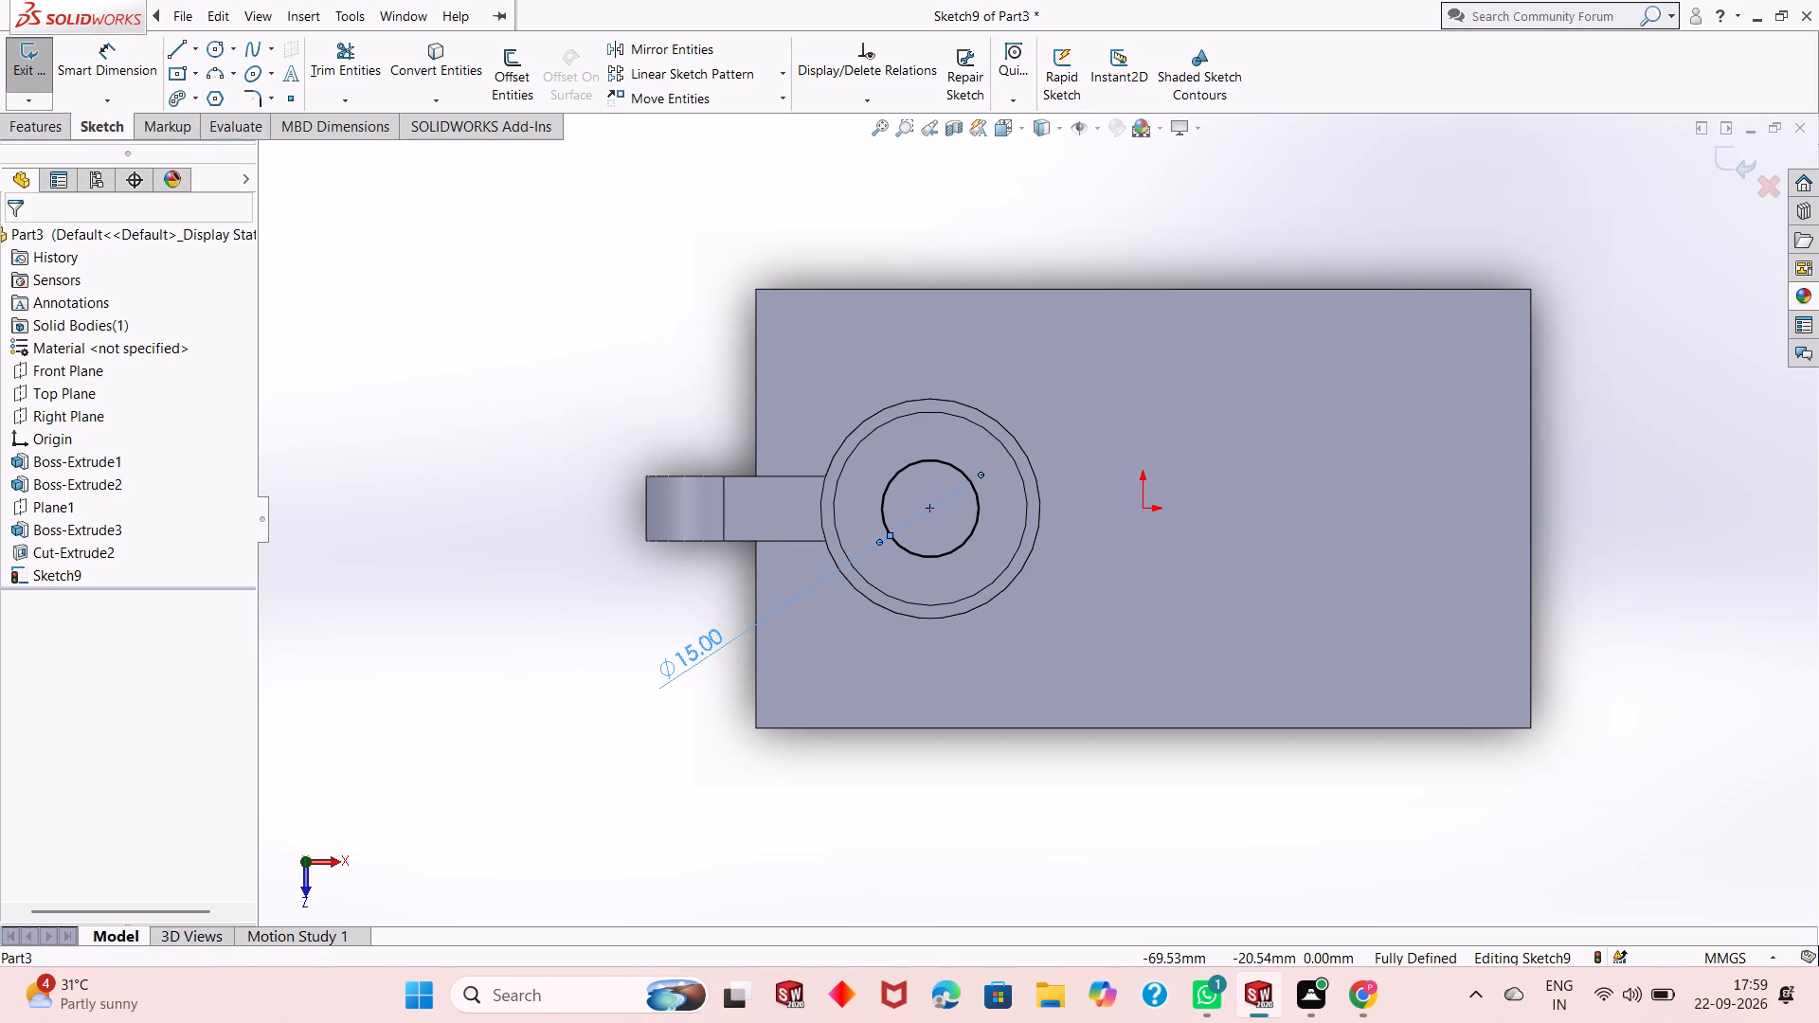
pyautogui.write('20')
pyautogui.press('Return')
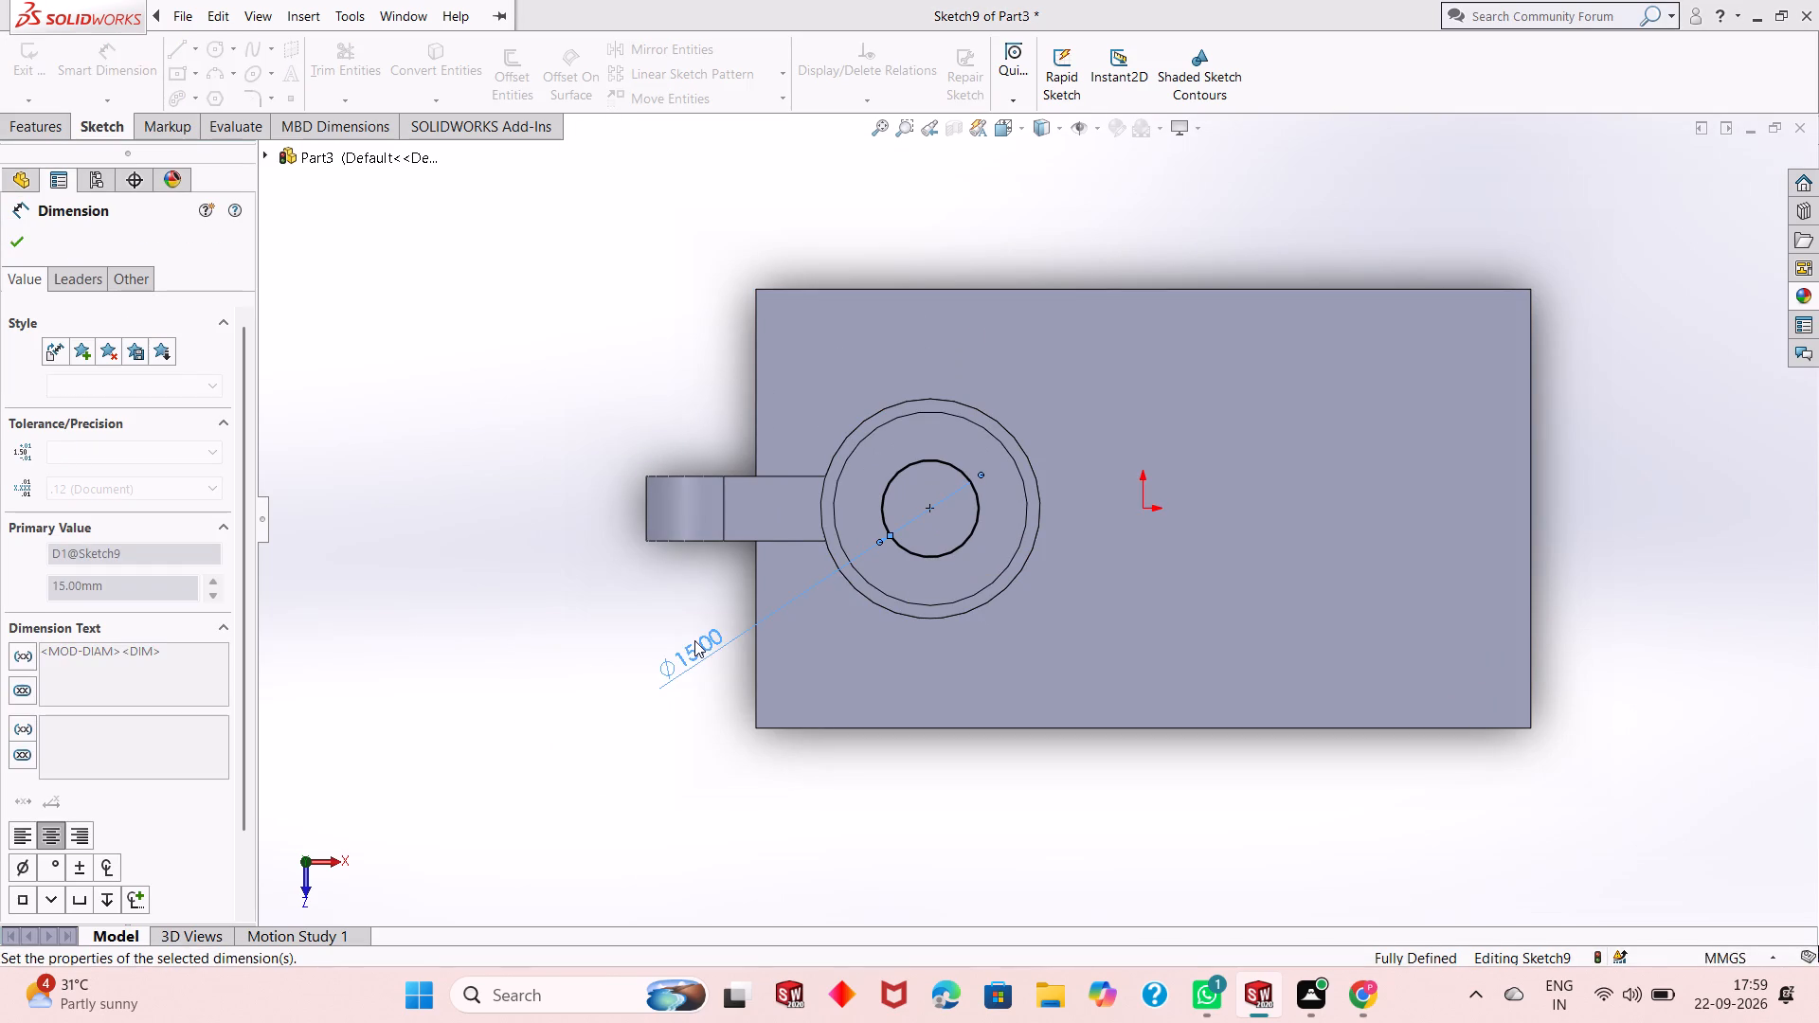
pyautogui.click(3, 243)
pyautogui.click(685, 429)
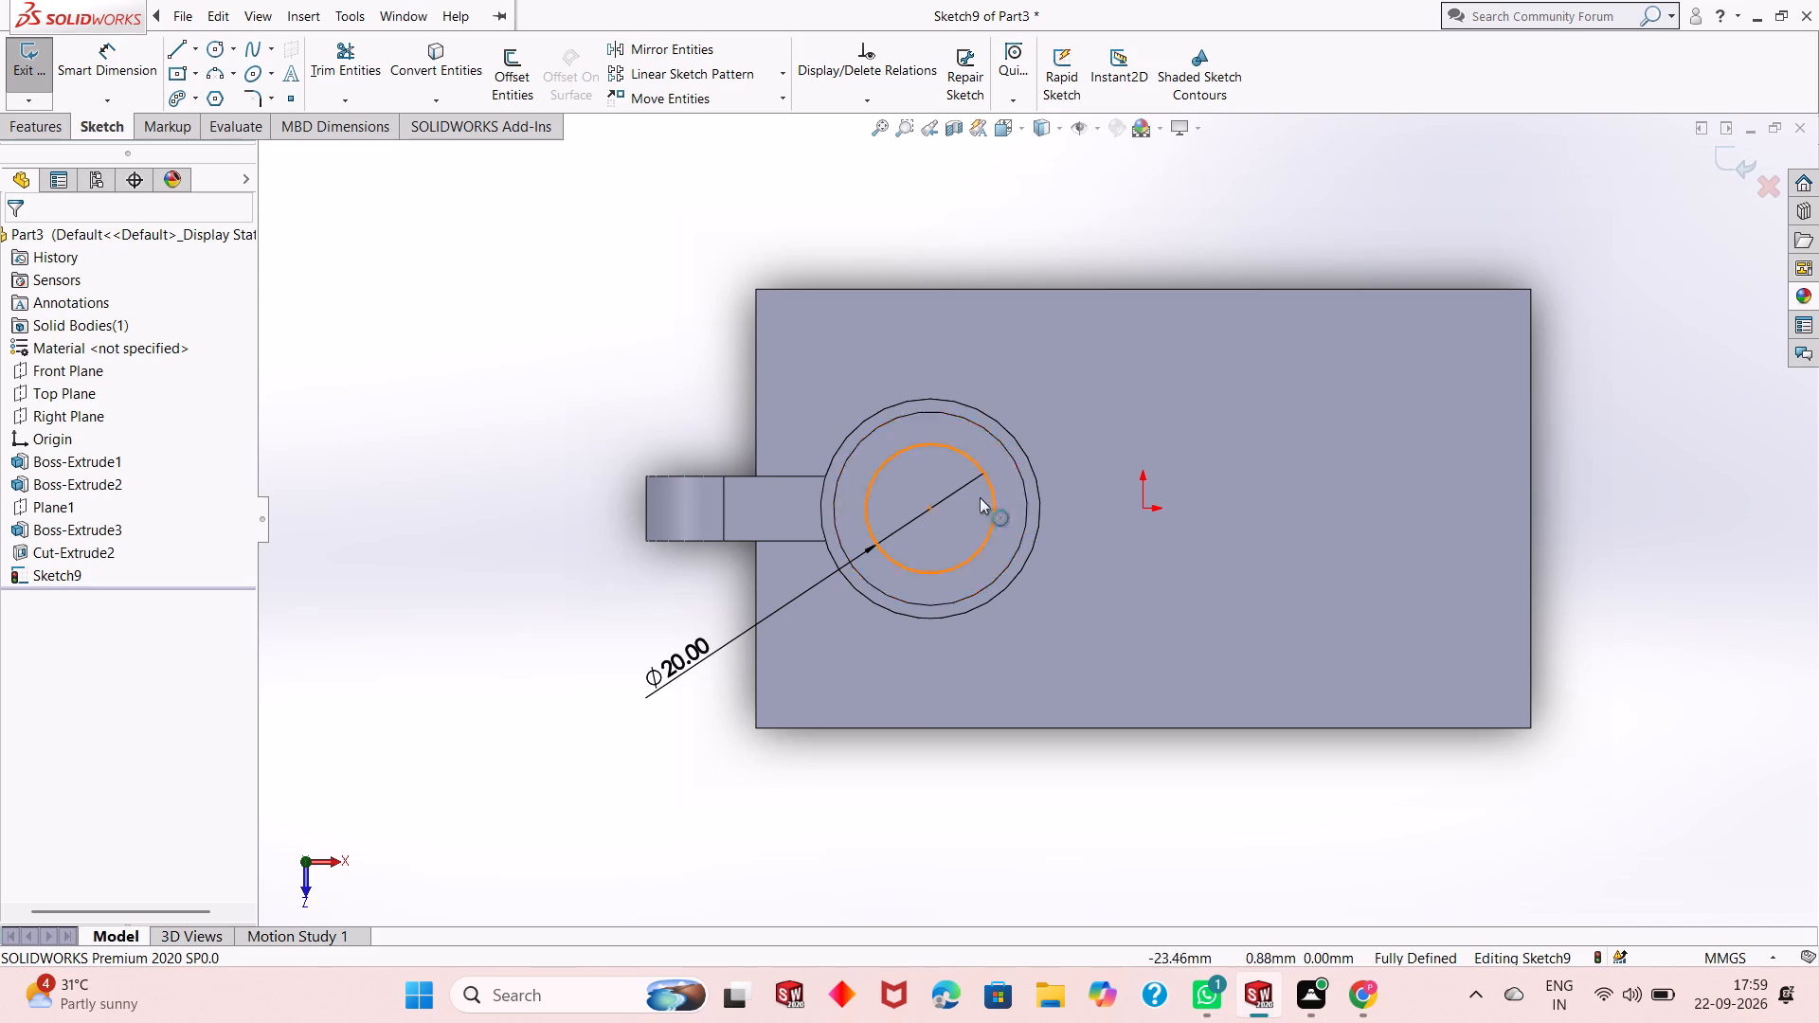
# Examine the resized circle in the bore against the boss, lug and base block from above, the side and oblique angles.
pyautogui.scroll(-2, 964, 494)
pyautogui.scroll(4, 962, 519)
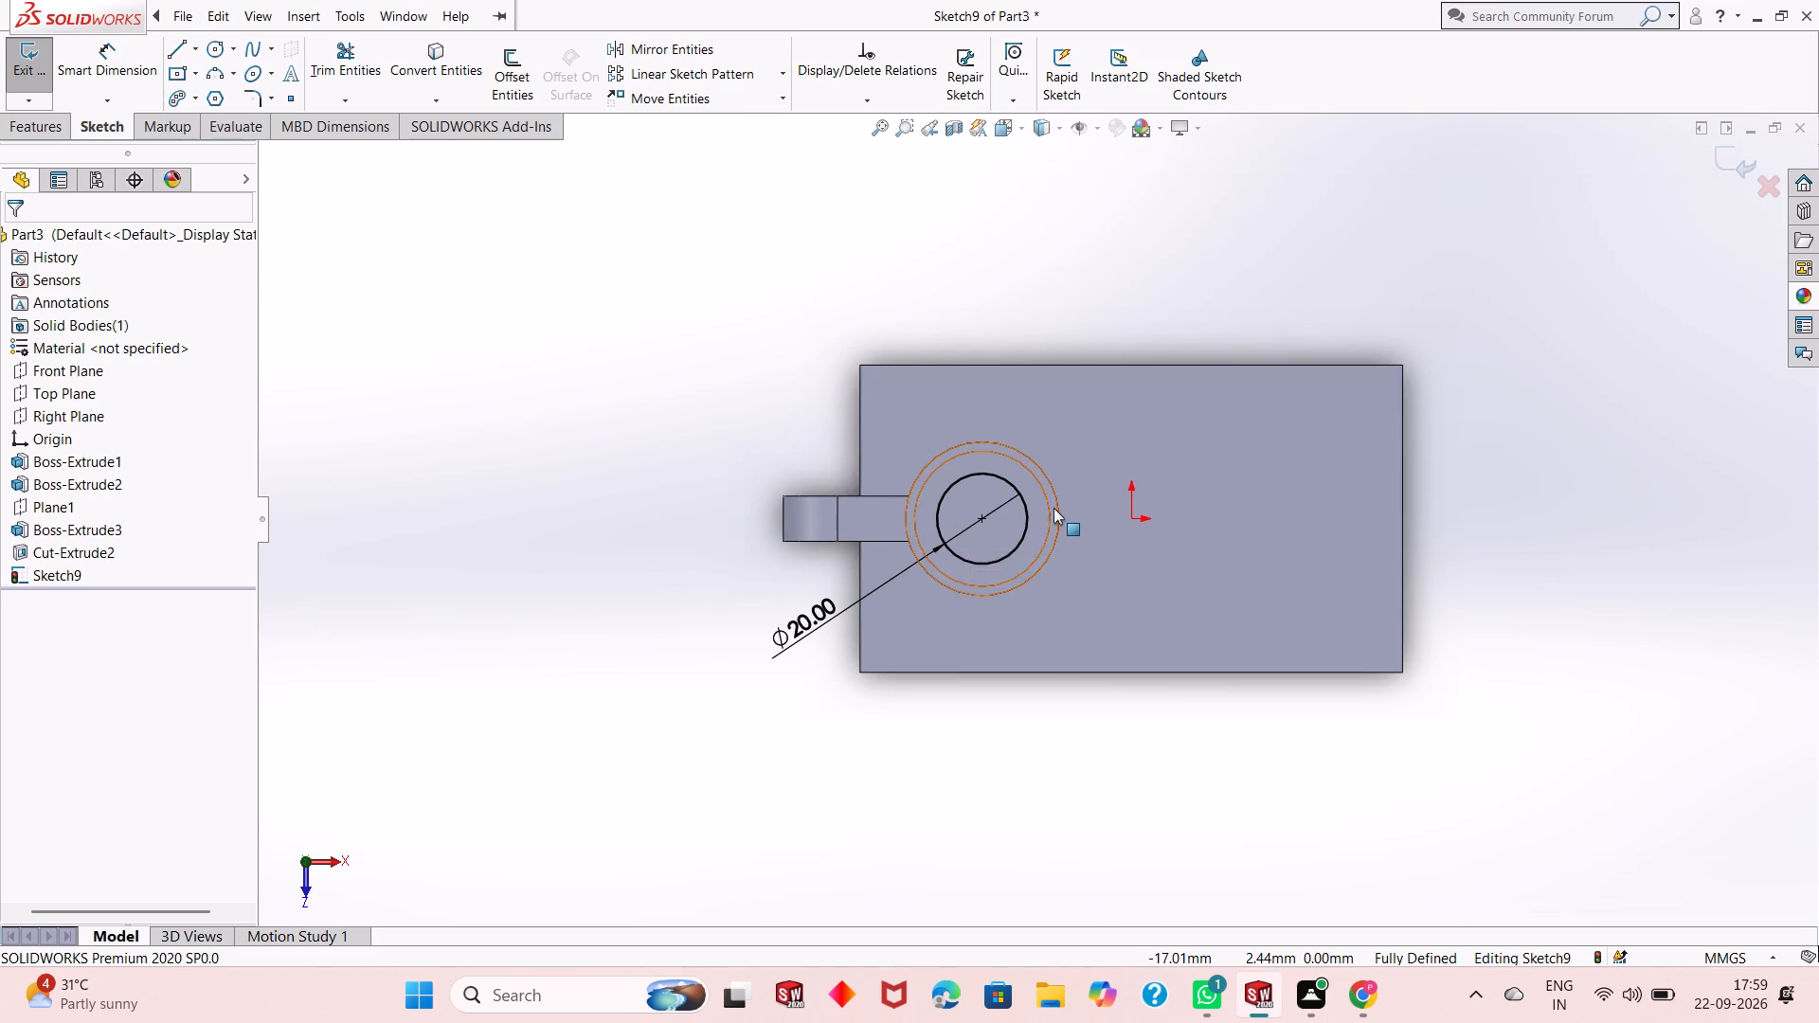
pyautogui.scroll(-2, 1047, 511)
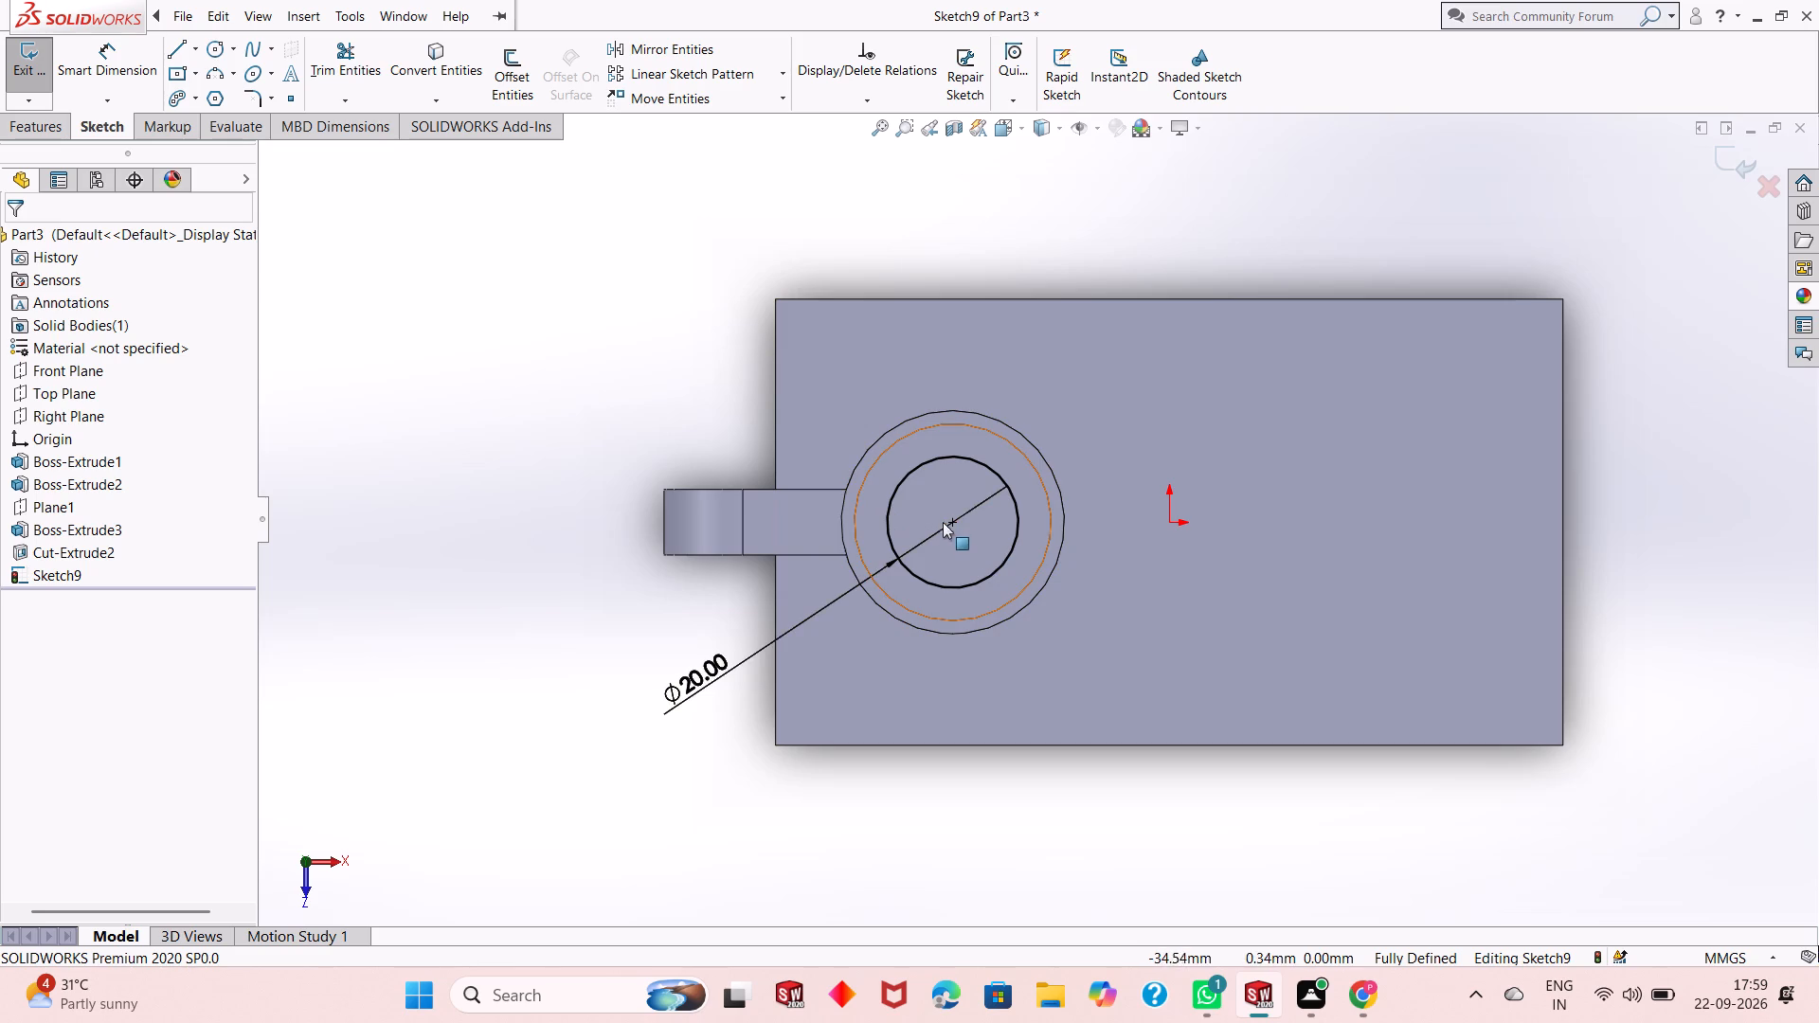
pyautogui.scroll(3, 984, 550)
pyautogui.scroll(-3, 1294, 523)
pyautogui.scroll(1, 679, 533)
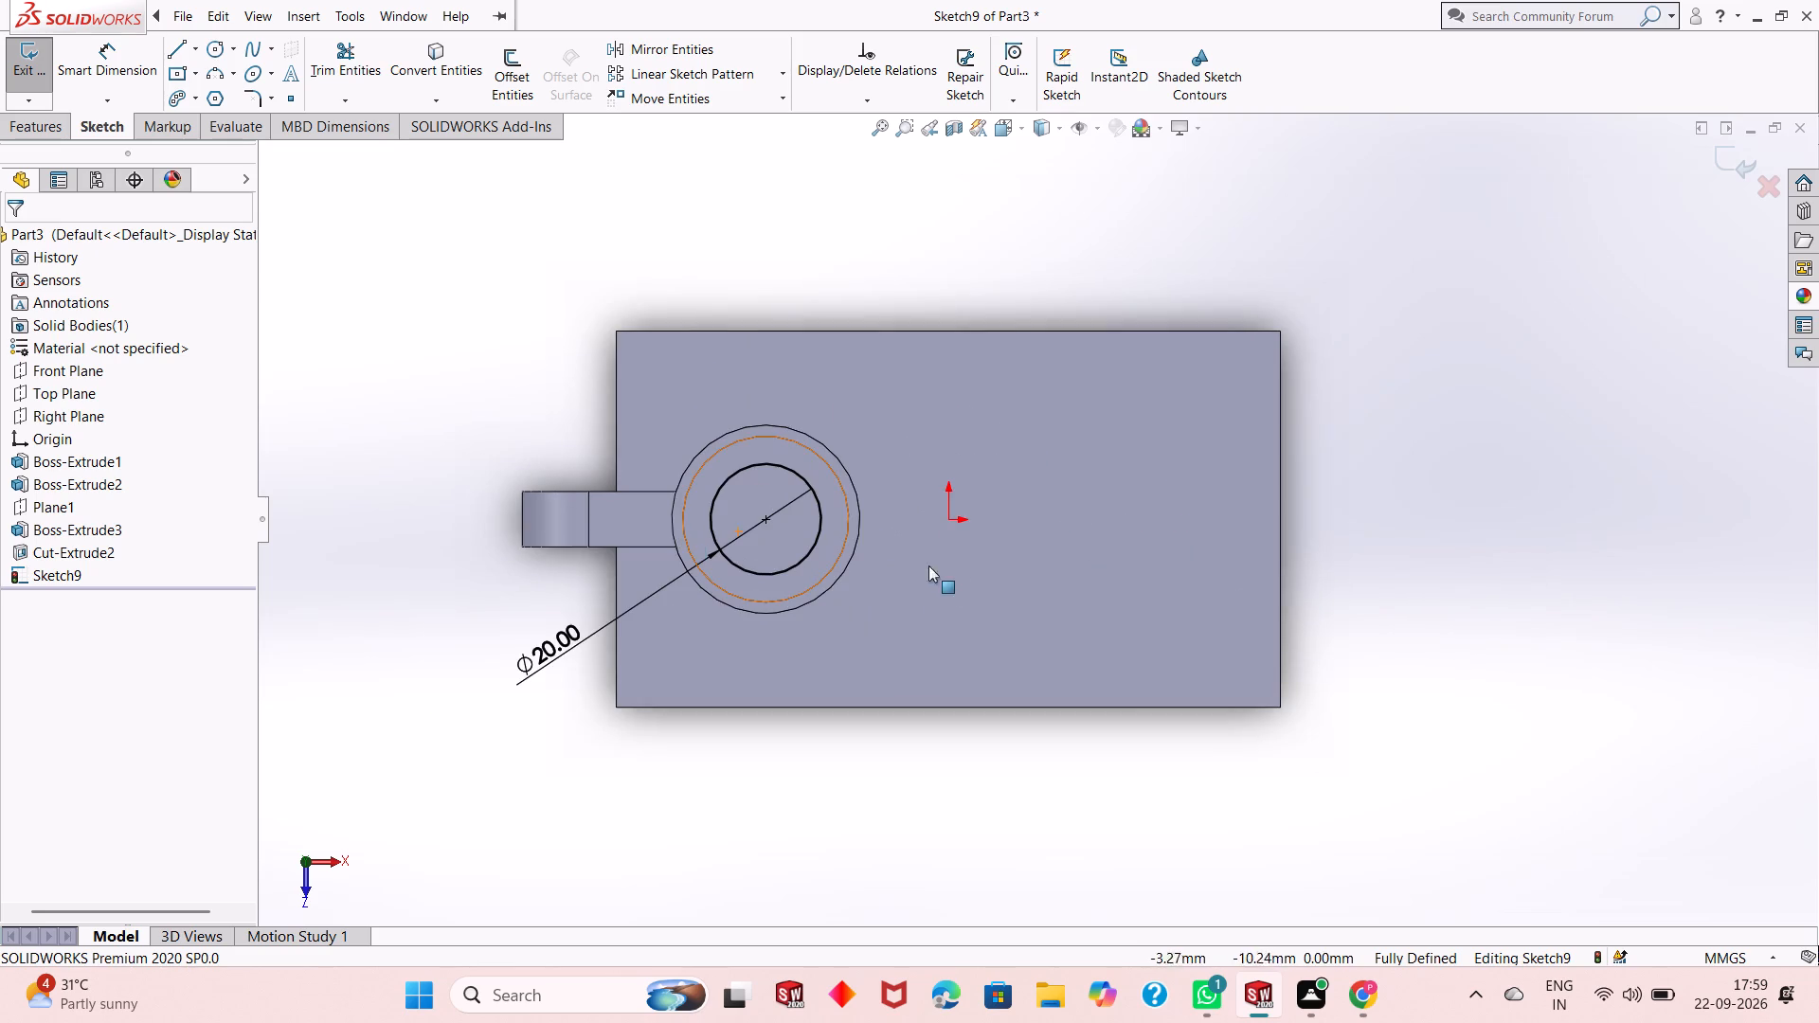
pyautogui.scroll(-1, 880, 531)
pyautogui.scroll(2, 880, 531)
pyautogui.scroll(-1, 949, 511)
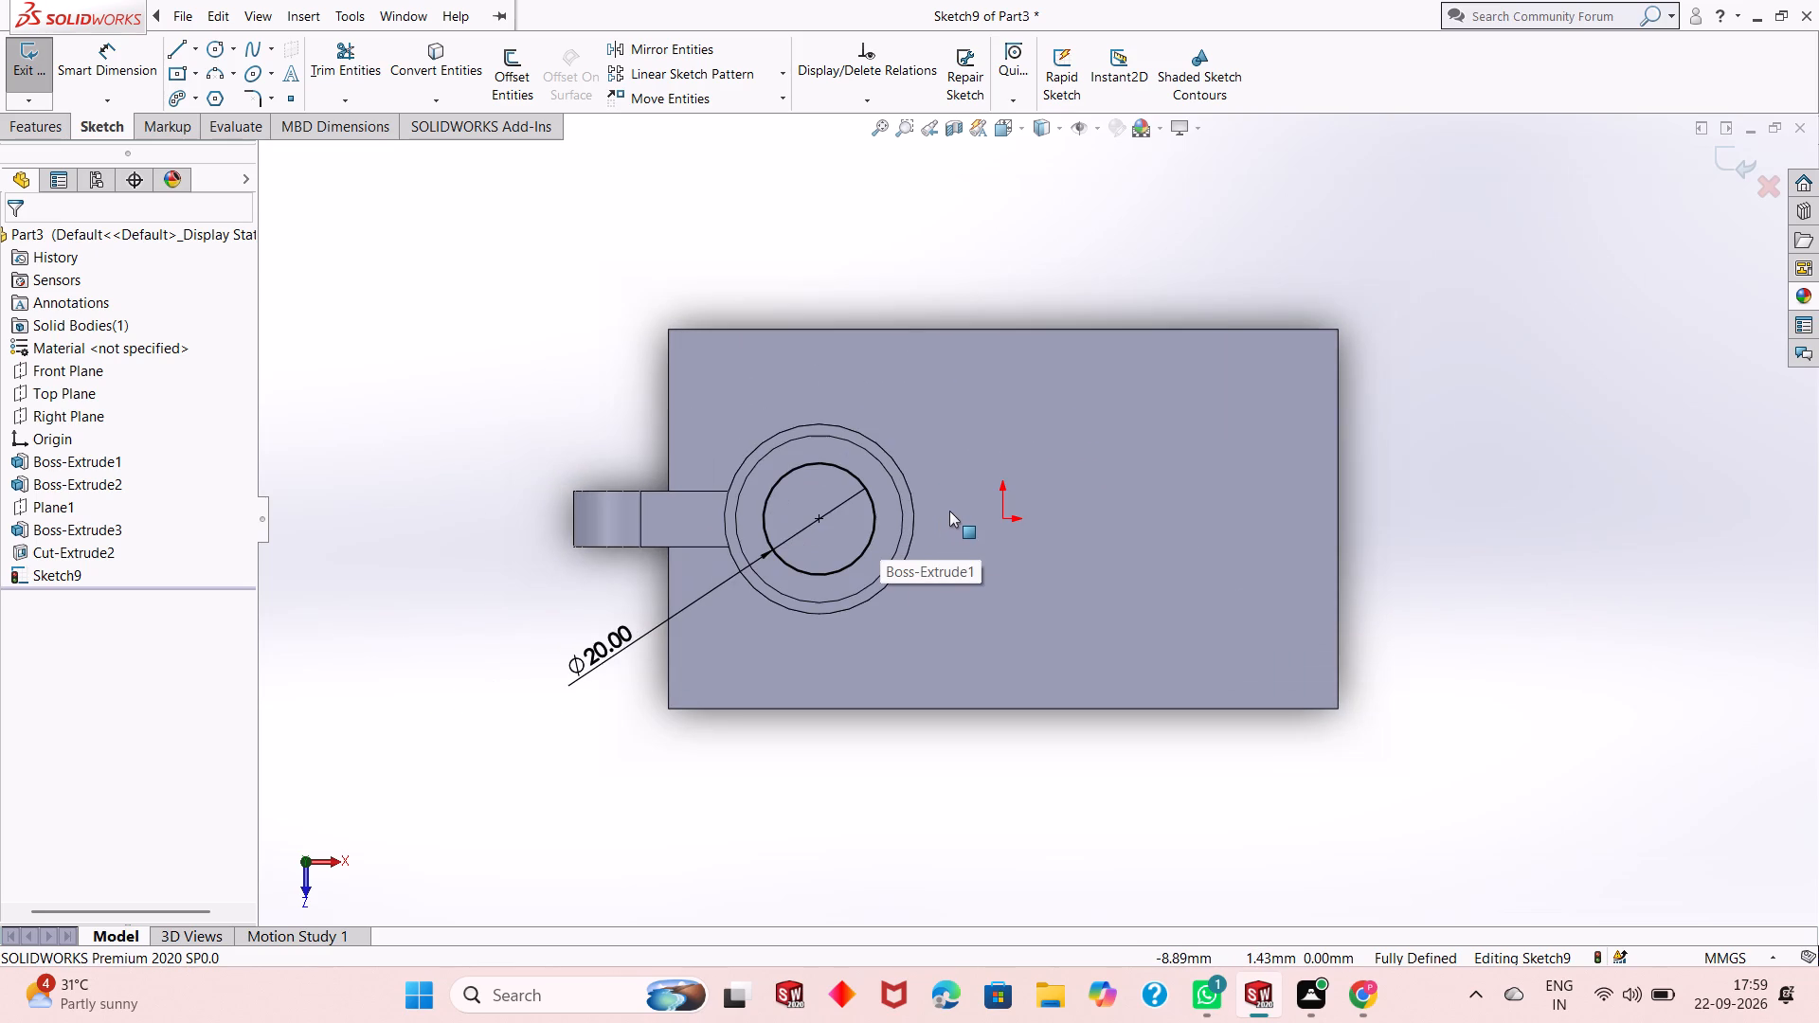
pyautogui.moveTo(963, 569); pyautogui.dragTo(944, 441, button='middle')
pyautogui.moveTo(901, 627); pyautogui.dragTo(903, 477, button='middle')
pyautogui.moveTo(1045, 610); pyautogui.dragTo(1039, 501, button='middle')
pyautogui.scroll(1, 1042, 518)
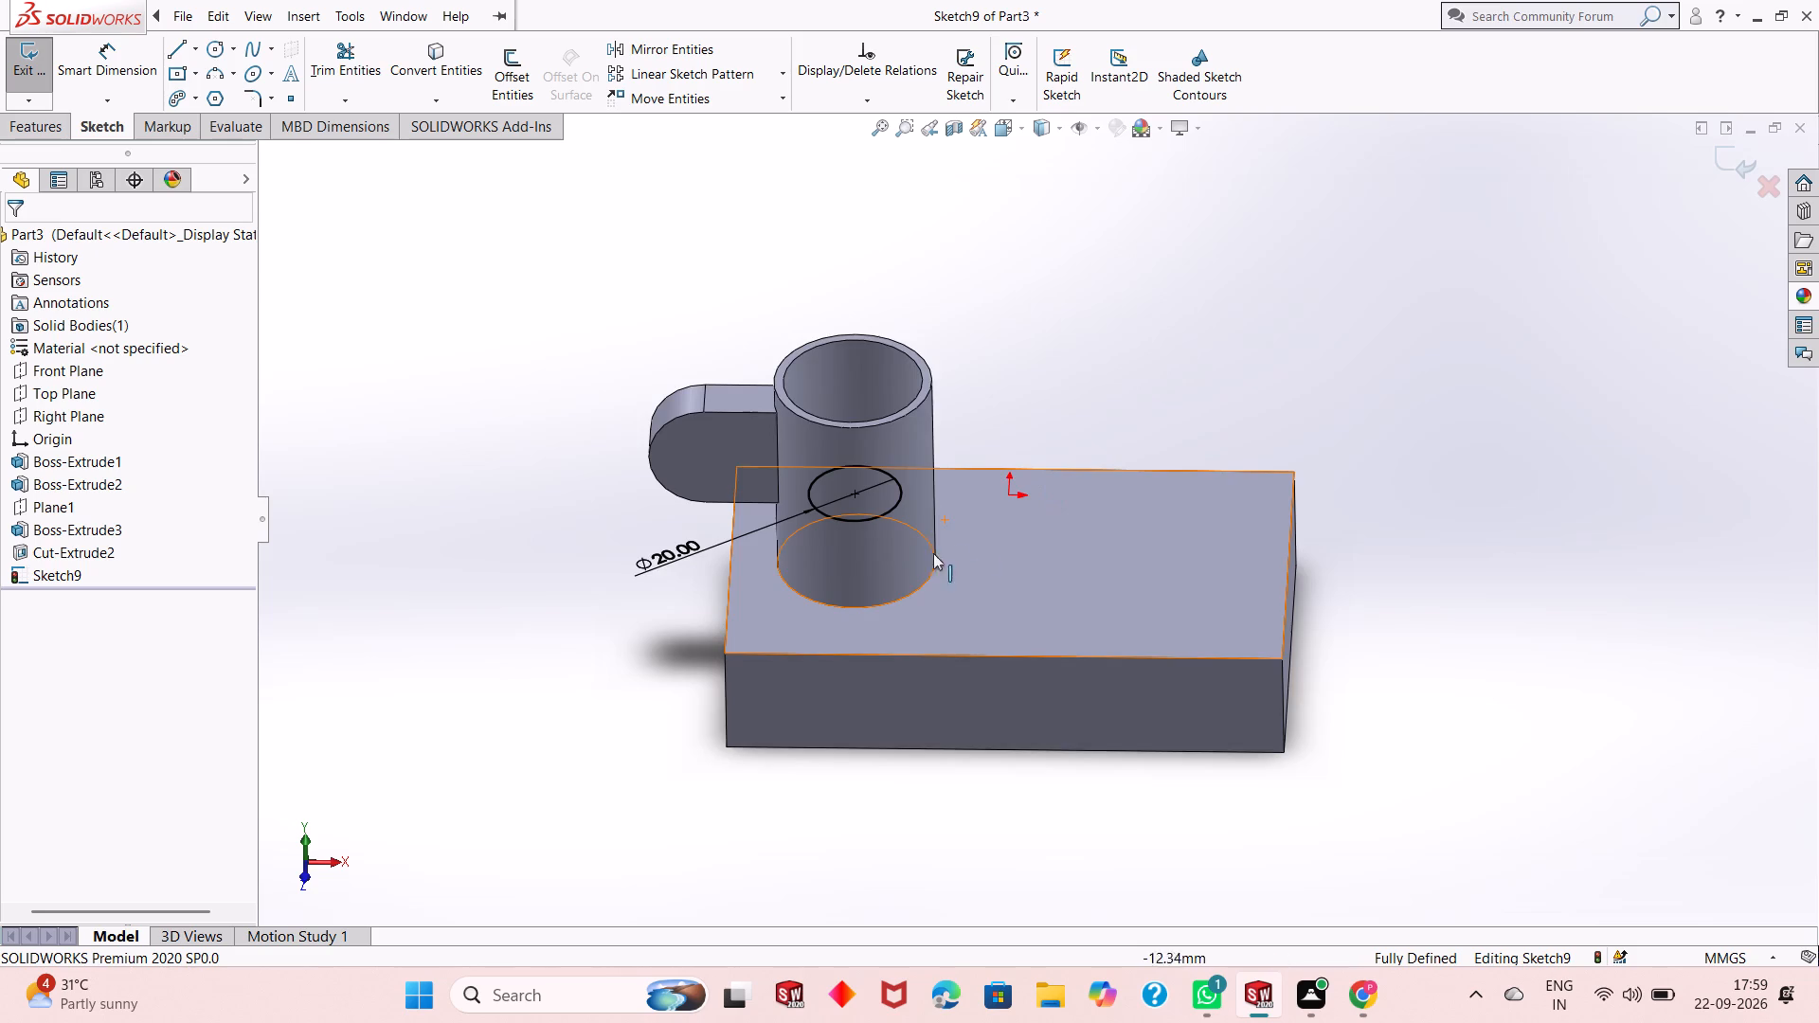
pyautogui.scroll(-1, 914, 553)
pyautogui.scroll(1, 914, 553)
pyautogui.moveTo(1000, 537); pyautogui.dragTo(1003, 475, button='middle')
pyautogui.scroll(-1, 985, 441)
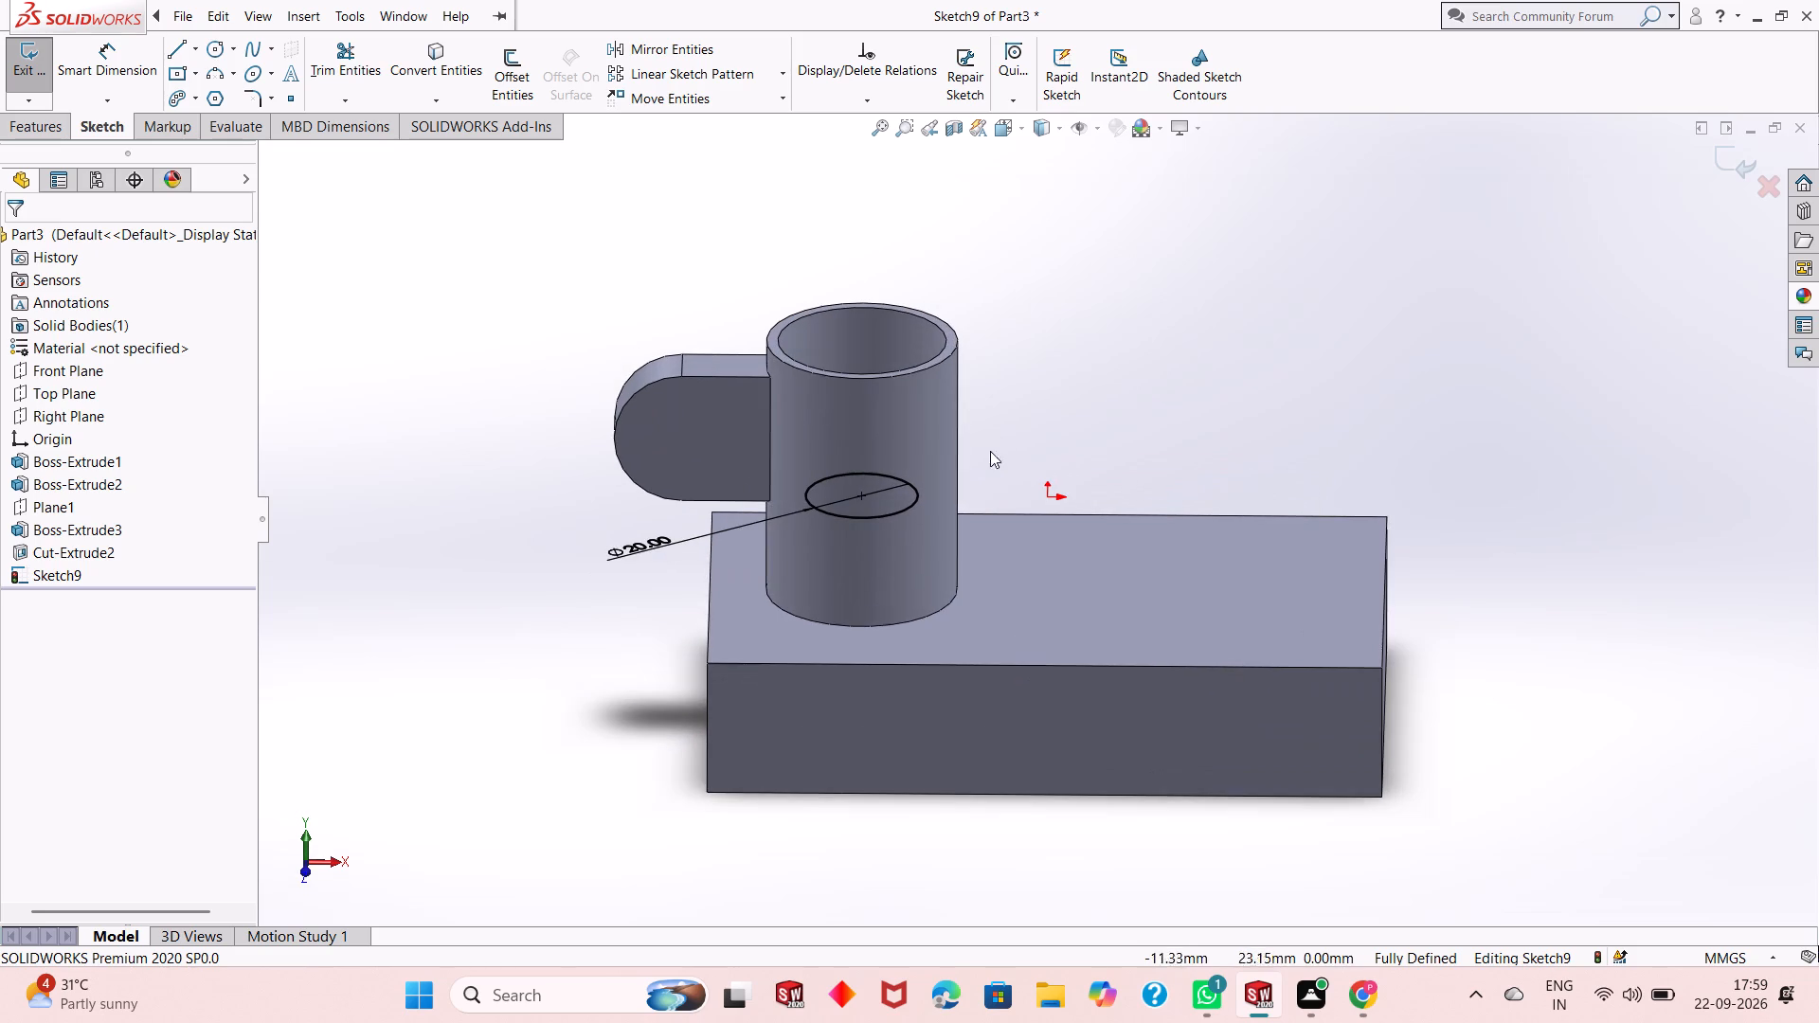
pyautogui.moveTo(1036, 589); pyautogui.dragTo(1034, 484, button='middle')
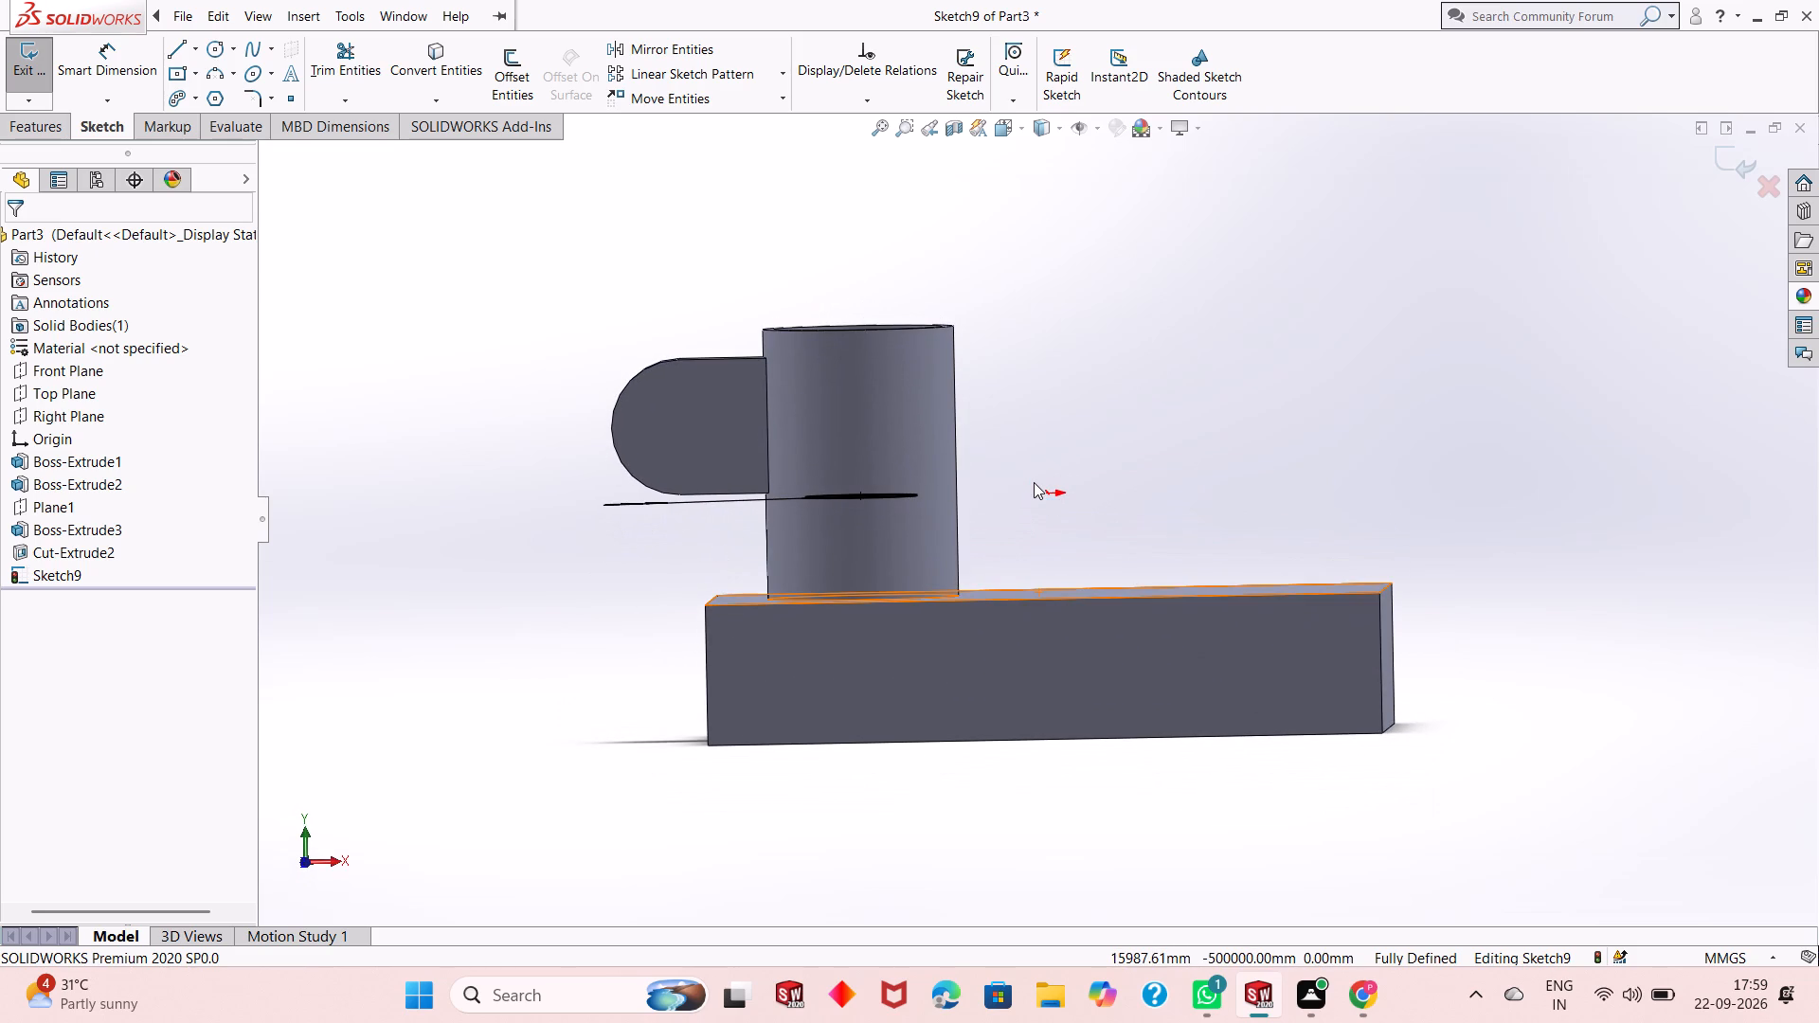
pyautogui.moveTo(989, 495); pyautogui.dragTo(991, 528, button='middle')
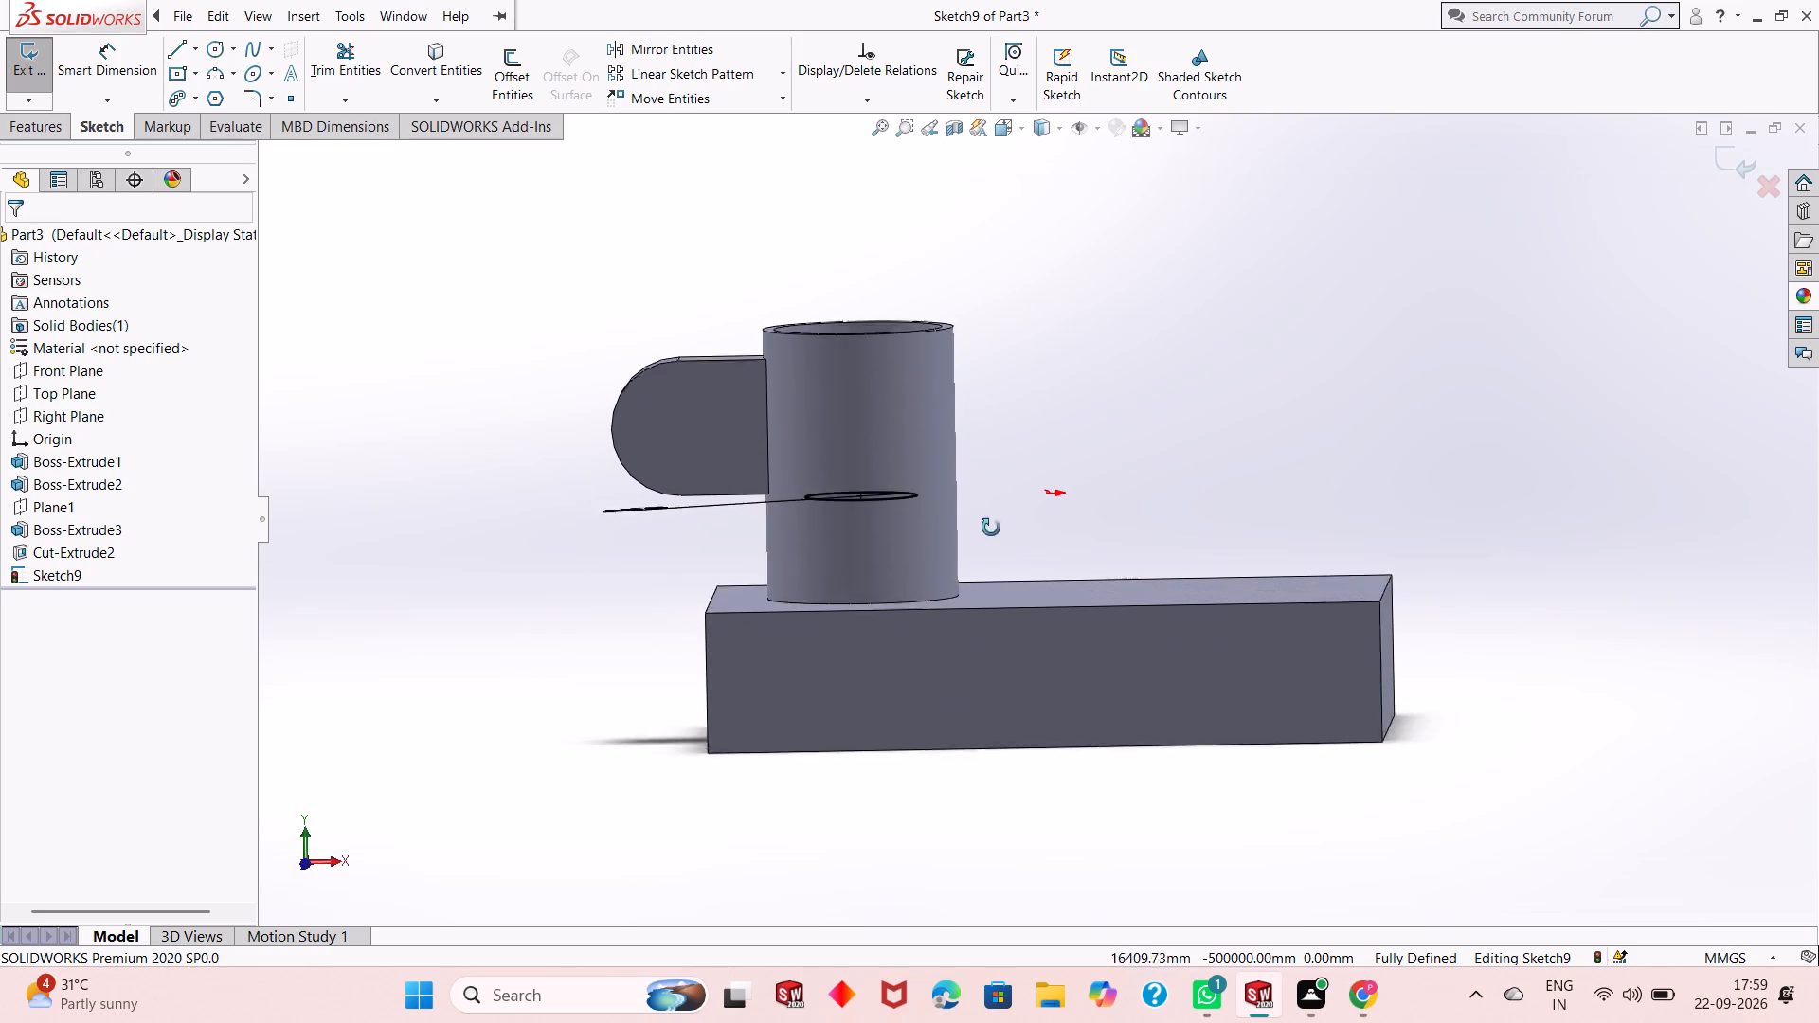
pyautogui.moveTo(991, 528); pyautogui.dragTo(1021, 763, button='middle')
pyautogui.moveTo(1036, 547); pyautogui.dragTo(1008, 683, button='middle')
pyautogui.scroll(-1, 968, 476)
pyautogui.scroll(1, 1075, 550)
pyautogui.moveTo(1072, 541); pyautogui.dragTo(1079, 554, button='middle')
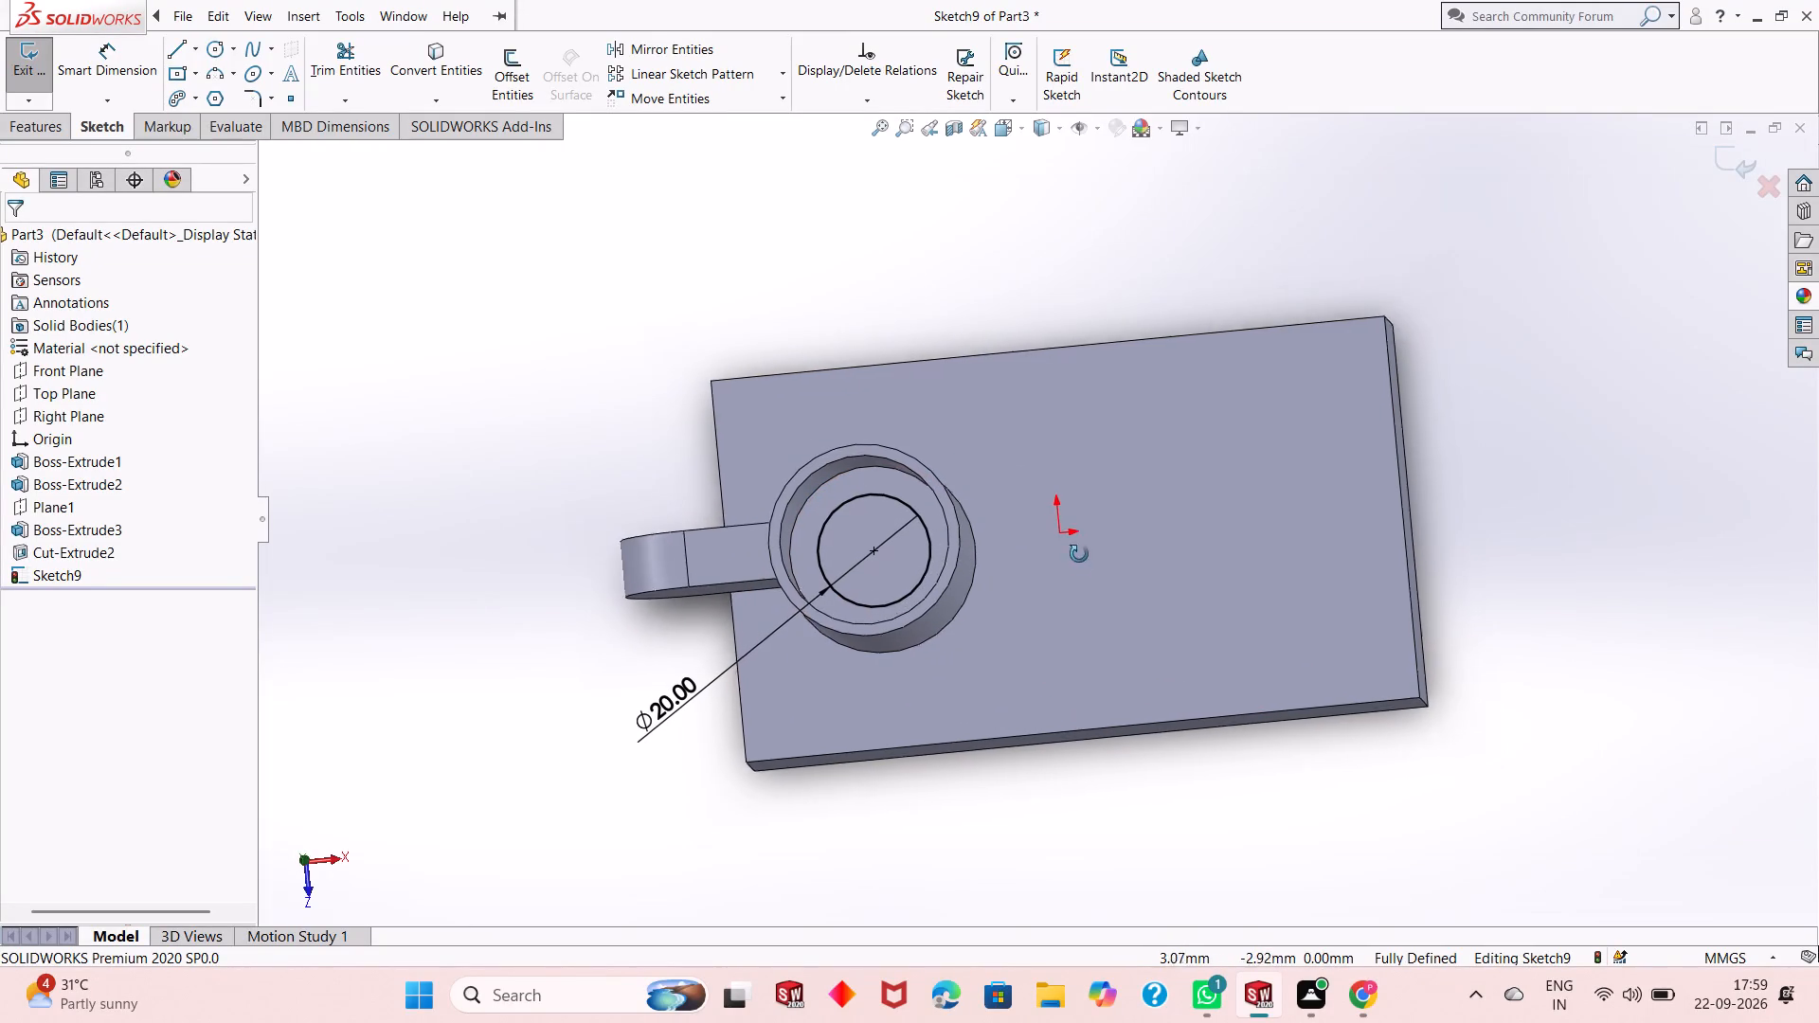
pyautogui.moveTo(1079, 554); pyautogui.dragTo(1080, 493, button='middle')
pyautogui.moveTo(1014, 610); pyautogui.dragTo(1007, 498, button='middle')
pyautogui.moveTo(990, 564); pyautogui.dragTo(996, 425, button='middle')
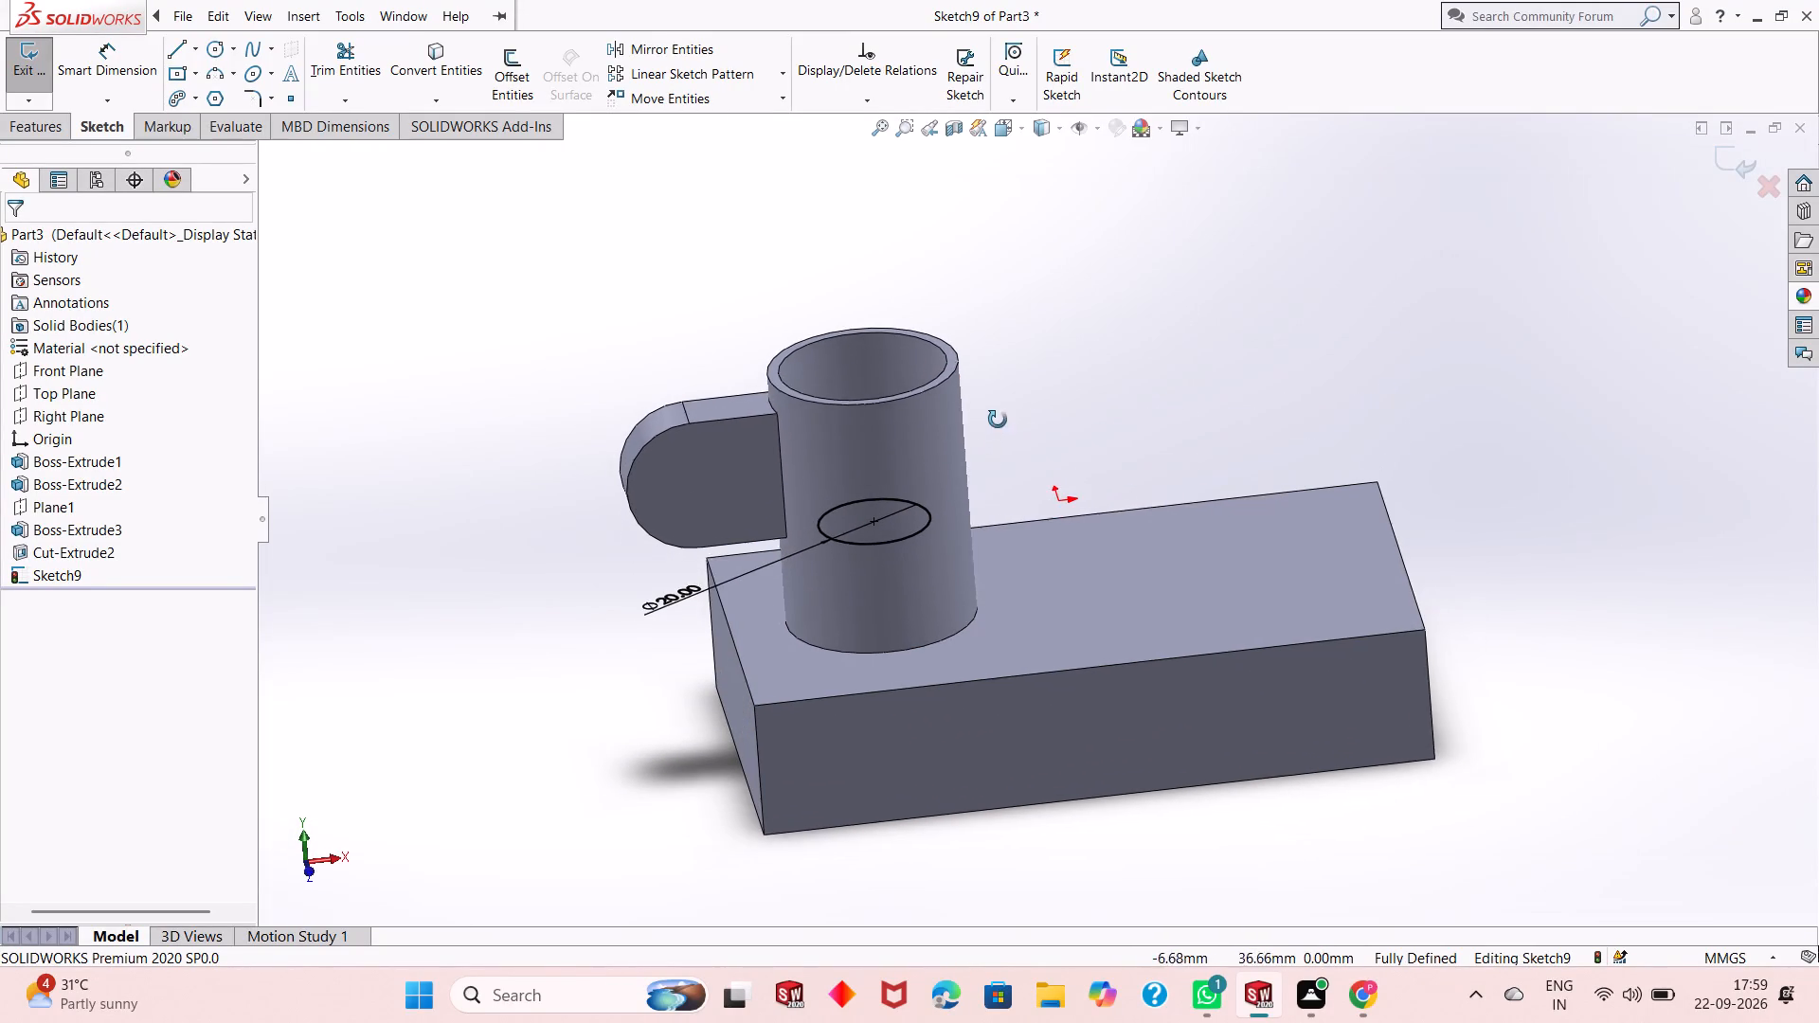
pyautogui.scroll(-1, 1042, 511)
pyautogui.moveTo(1029, 599); pyautogui.dragTo(994, 538, button='middle')
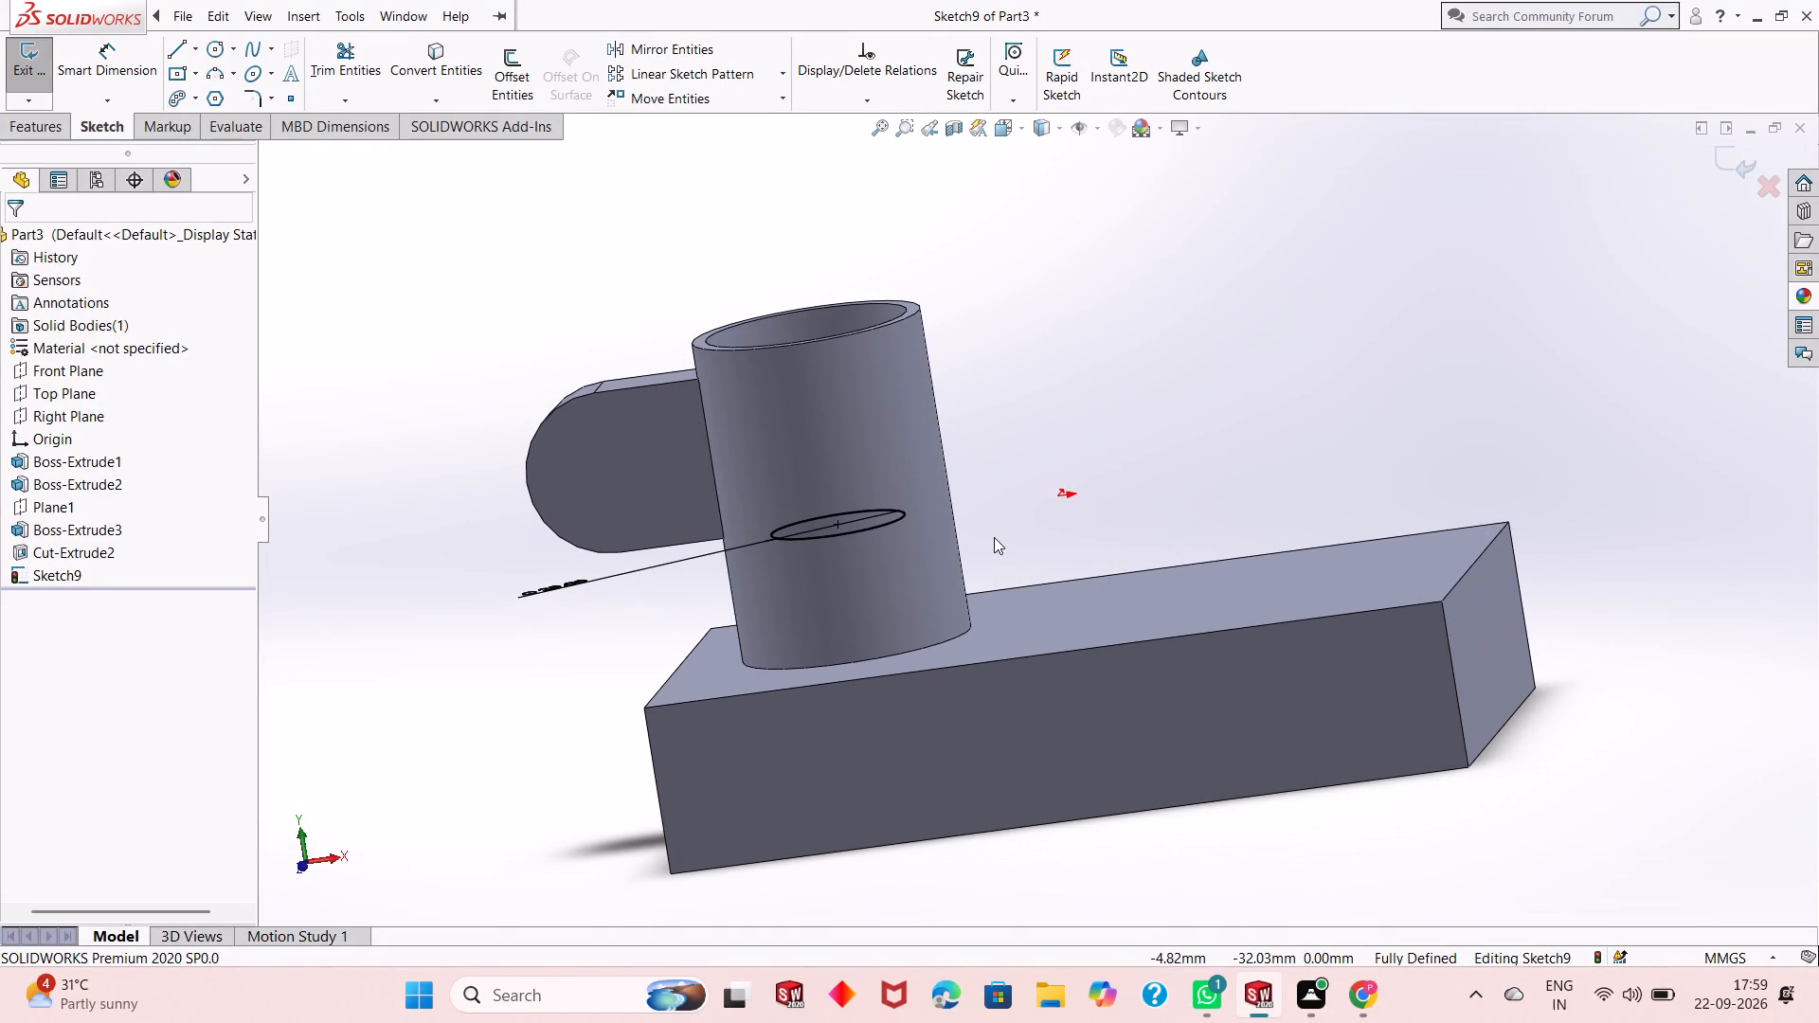
pyautogui.moveTo(987, 515); pyautogui.dragTo(995, 529, button='middle')
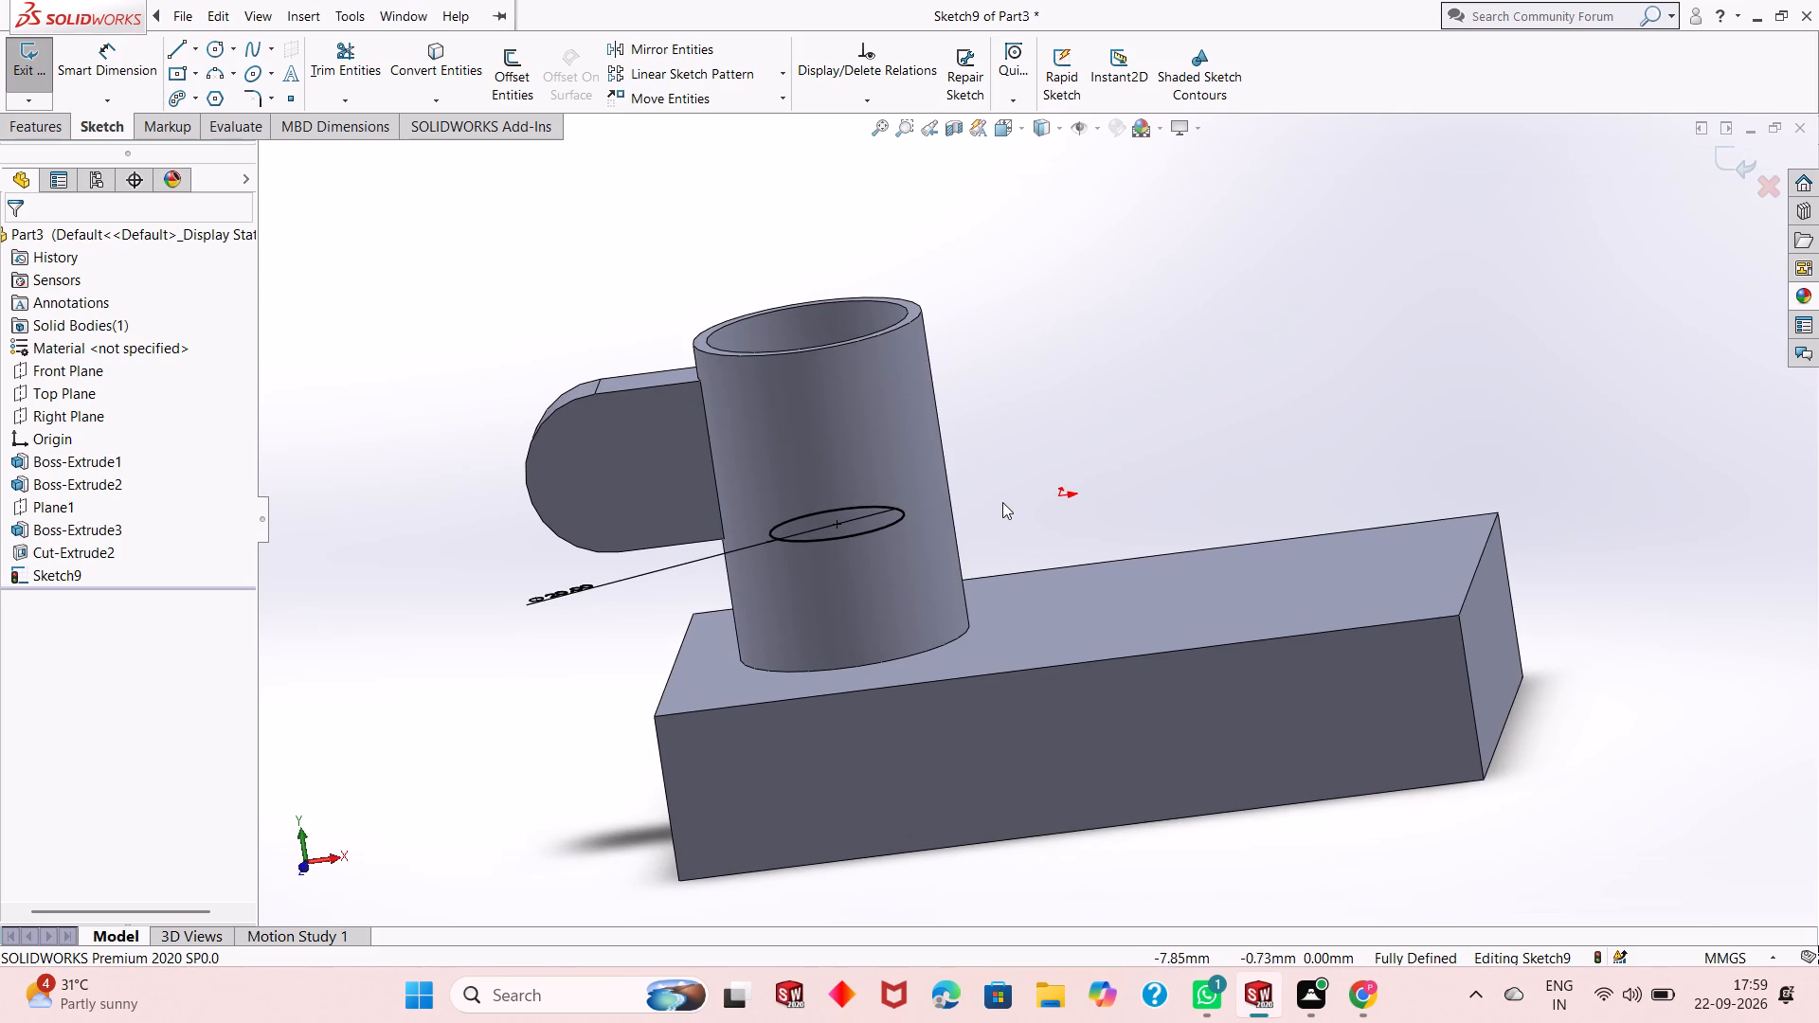
pyautogui.moveTo(1002, 502); pyautogui.dragTo(1022, 740, button='middle')
pyautogui.scroll(1, 1022, 740)
pyautogui.scroll(1, 915, 533)
pyautogui.moveTo(915, 499); pyautogui.dragTo(927, 573, button='middle')
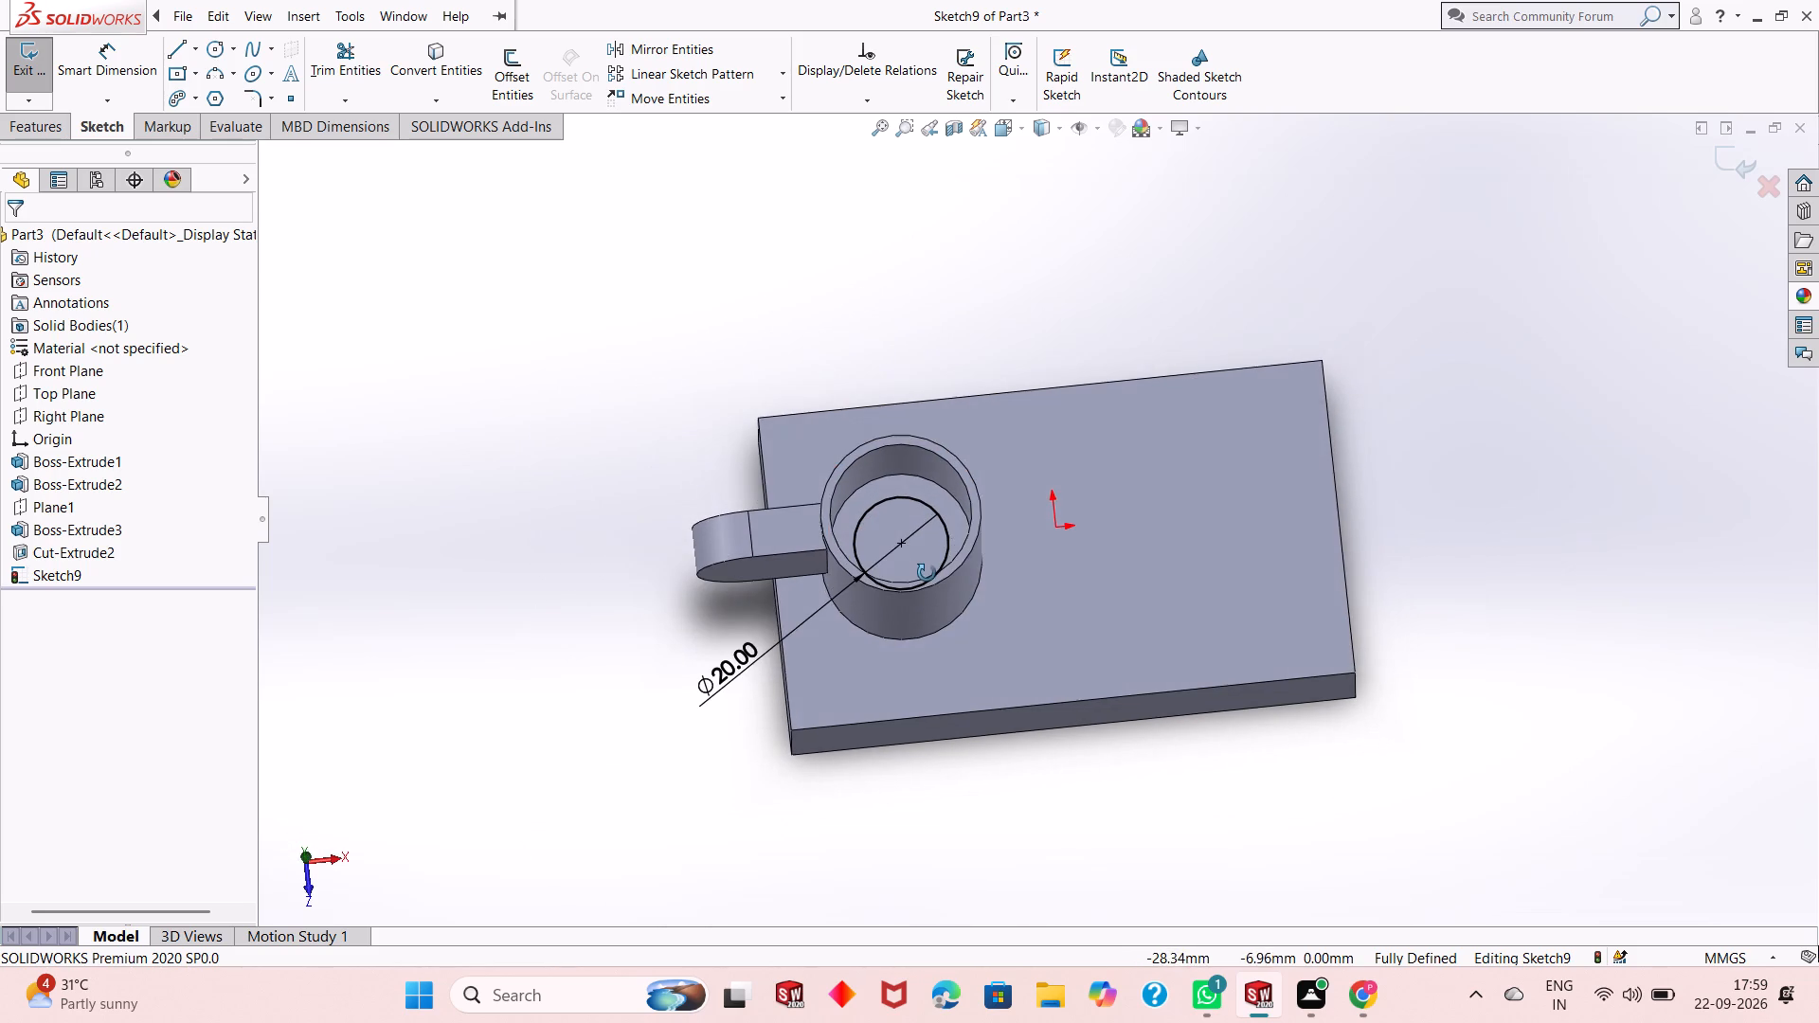
pyautogui.moveTo(927, 573); pyautogui.dragTo(937, 491, button='middle')
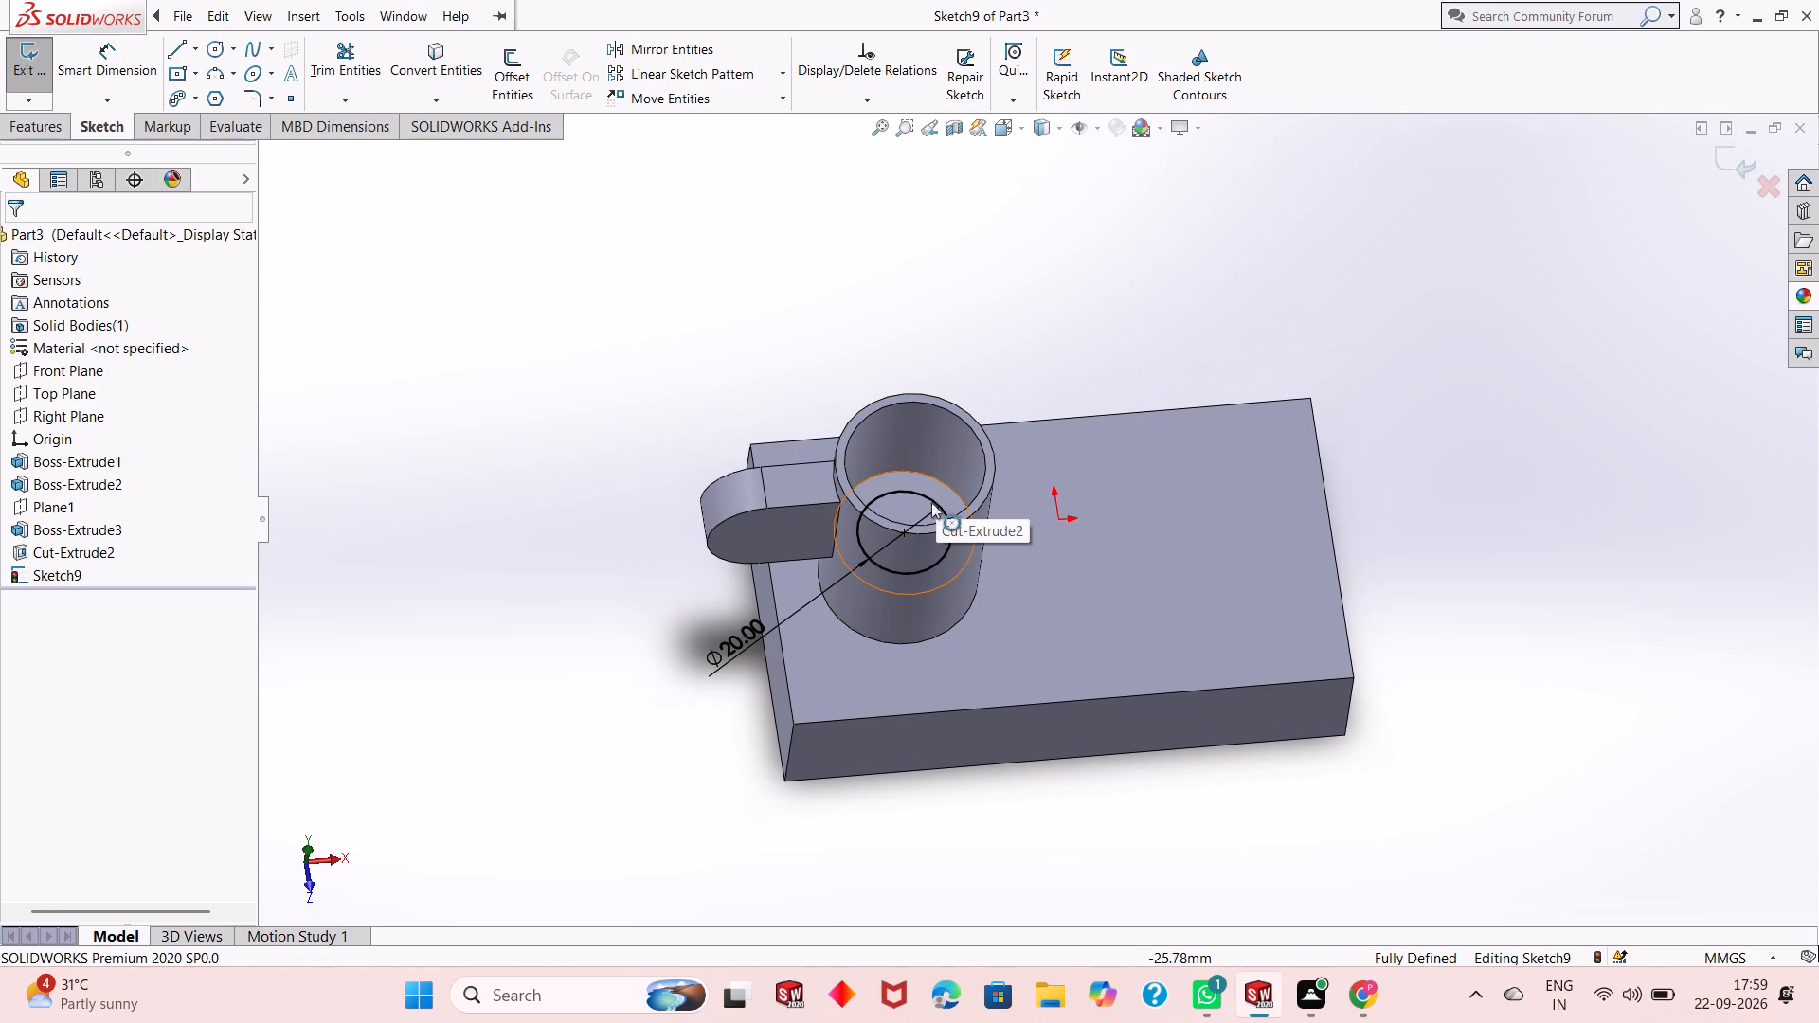
# Examine how deep the 20 mm circle sits inside the boss relative to the lug and base block, from steep and shallow oblique angles.
pyautogui.moveTo(981, 563); pyautogui.dragTo(946, 573, button='middle')
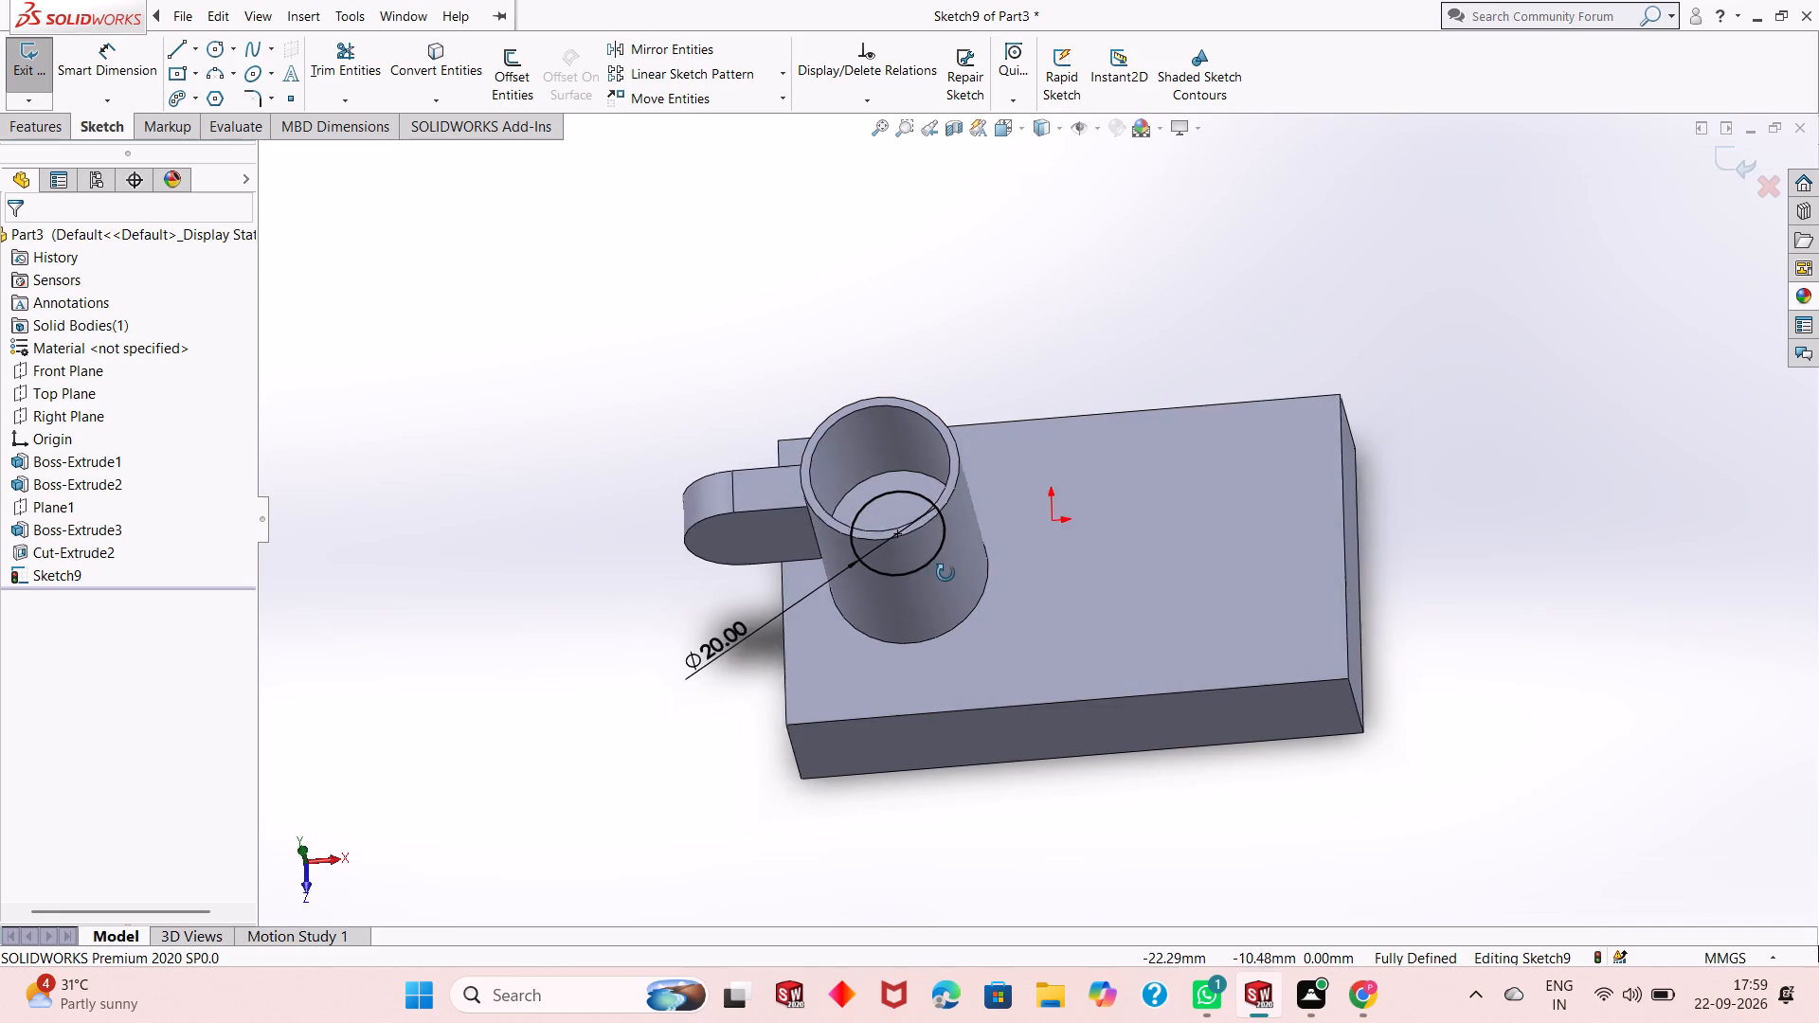
pyautogui.moveTo(946, 573); pyautogui.dragTo(909, 593, button='middle')
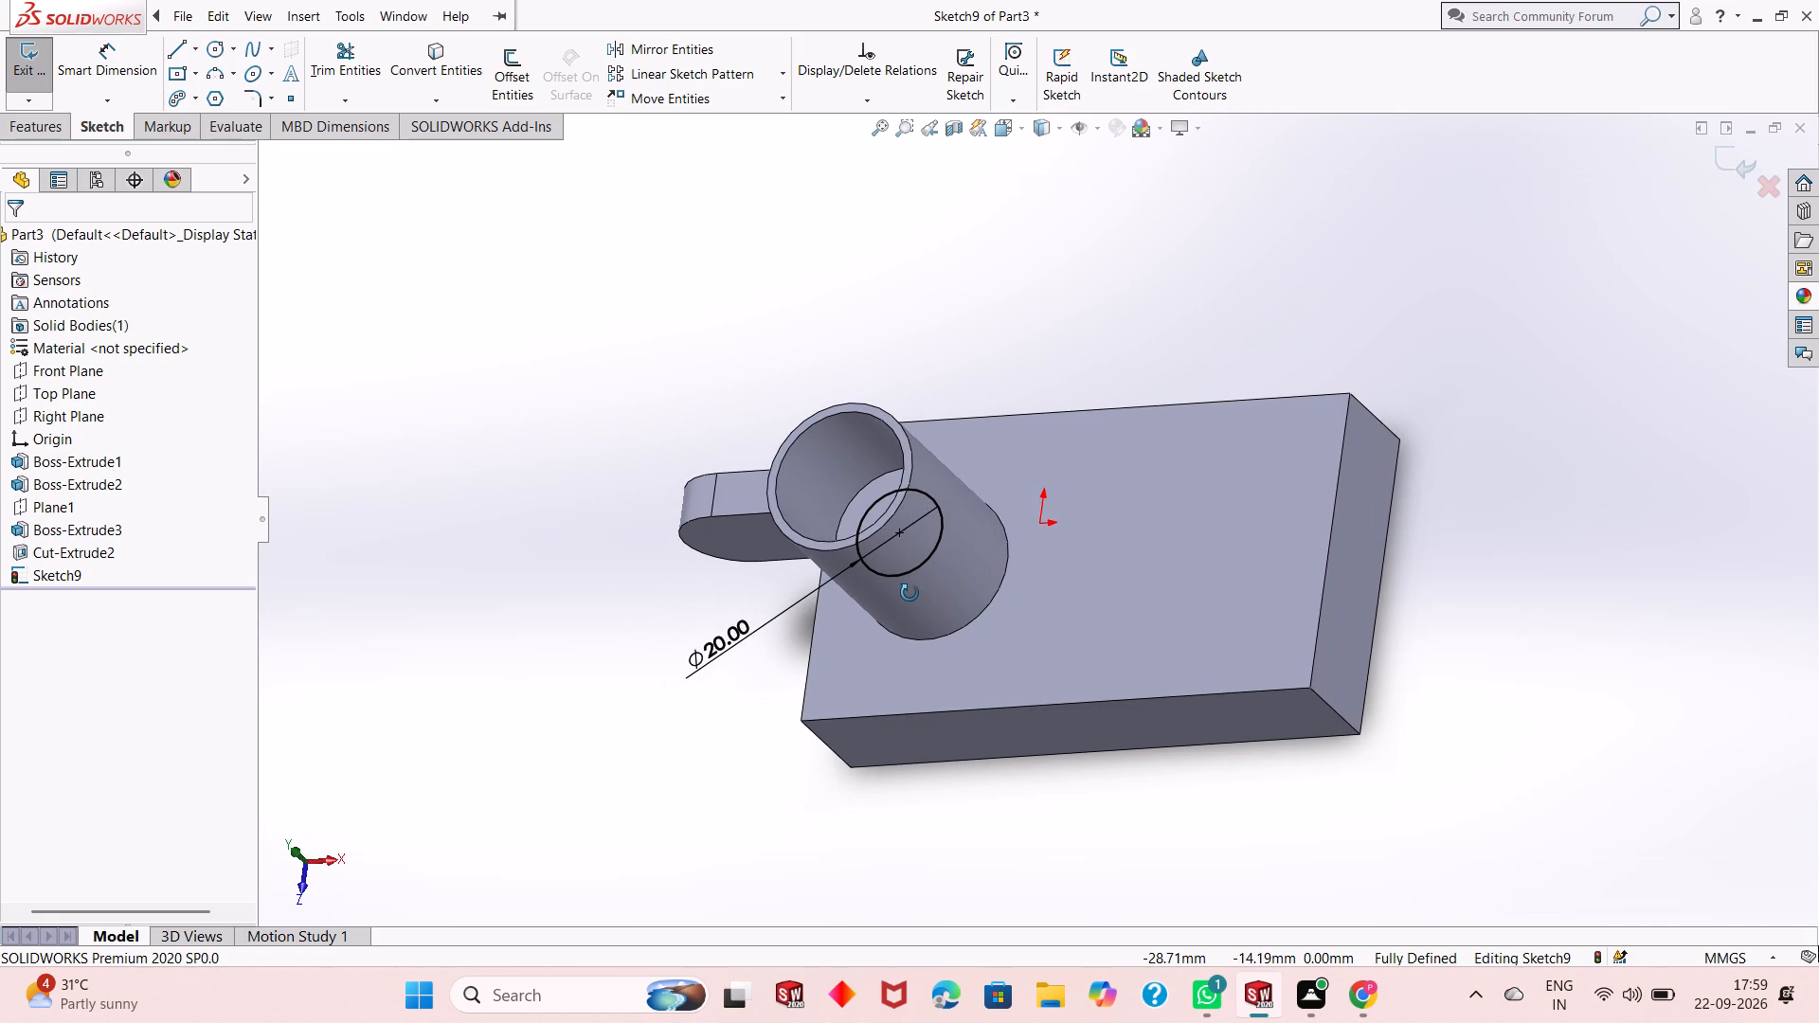
pyautogui.moveTo(909, 593); pyautogui.dragTo(985, 529, button='middle')
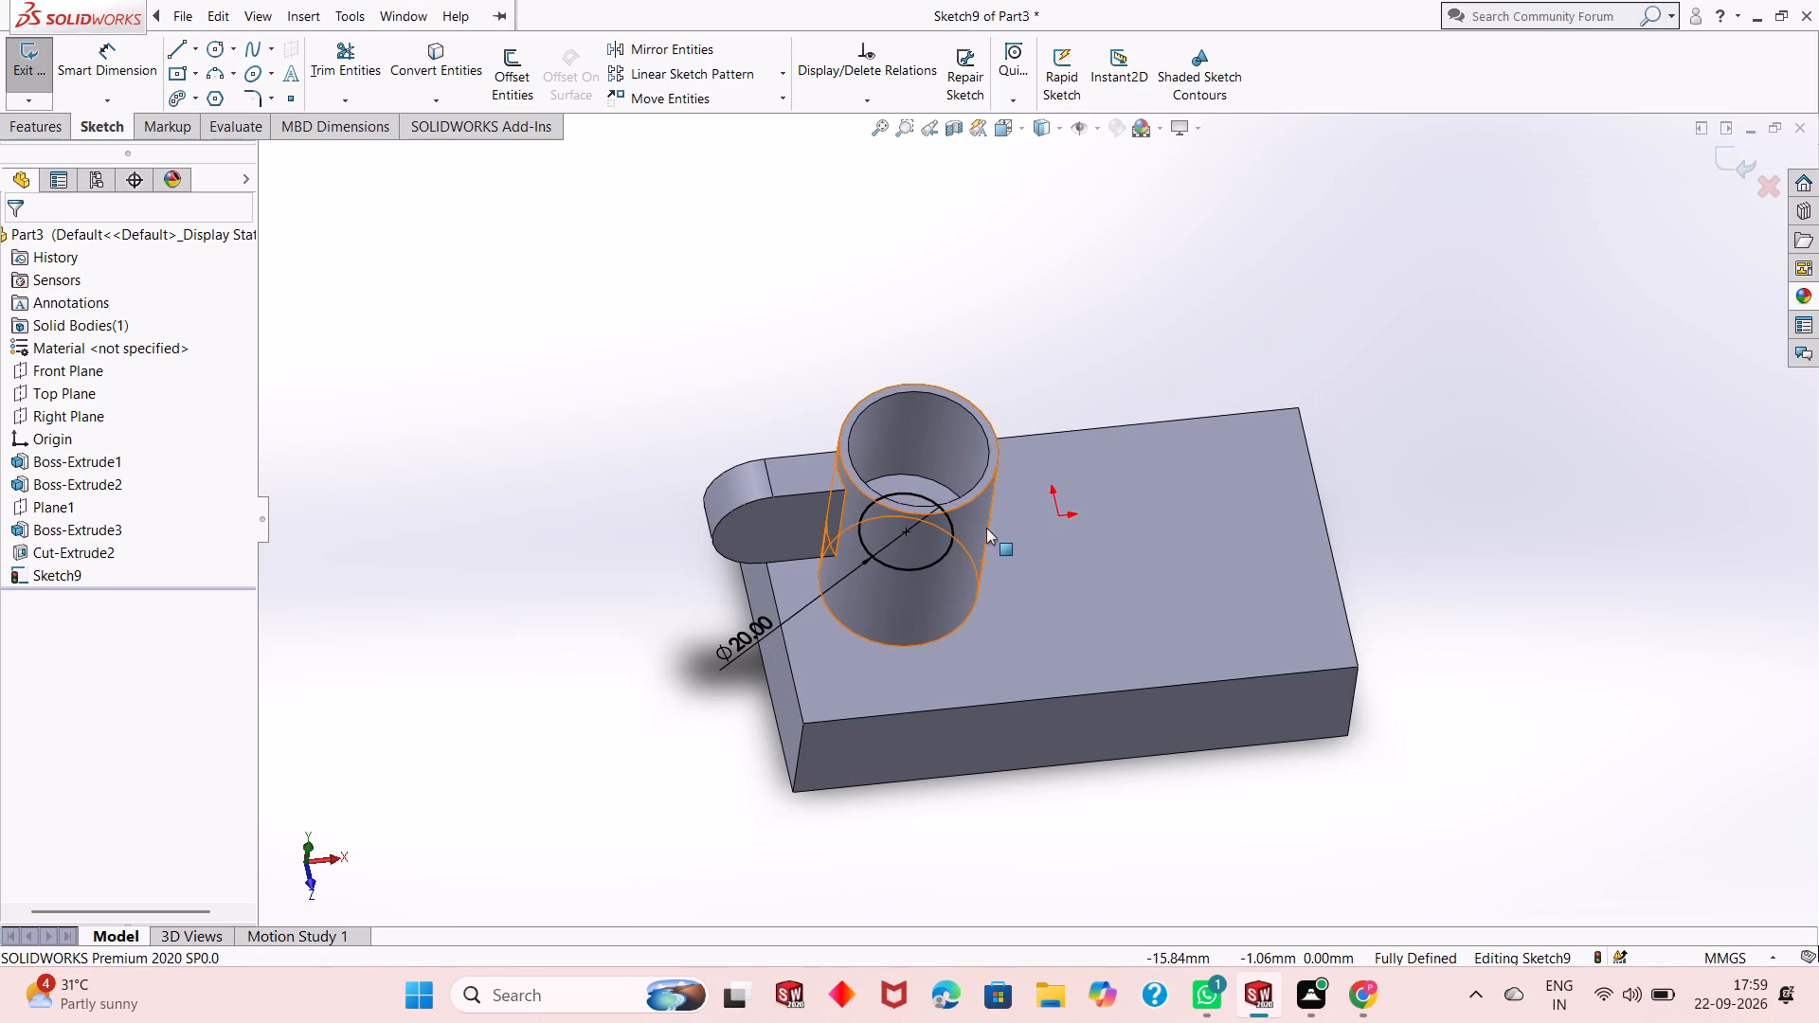
pyautogui.scroll(-3, 1009, 510)
pyautogui.moveTo(1006, 690); pyautogui.dragTo(987, 534, button='middle')
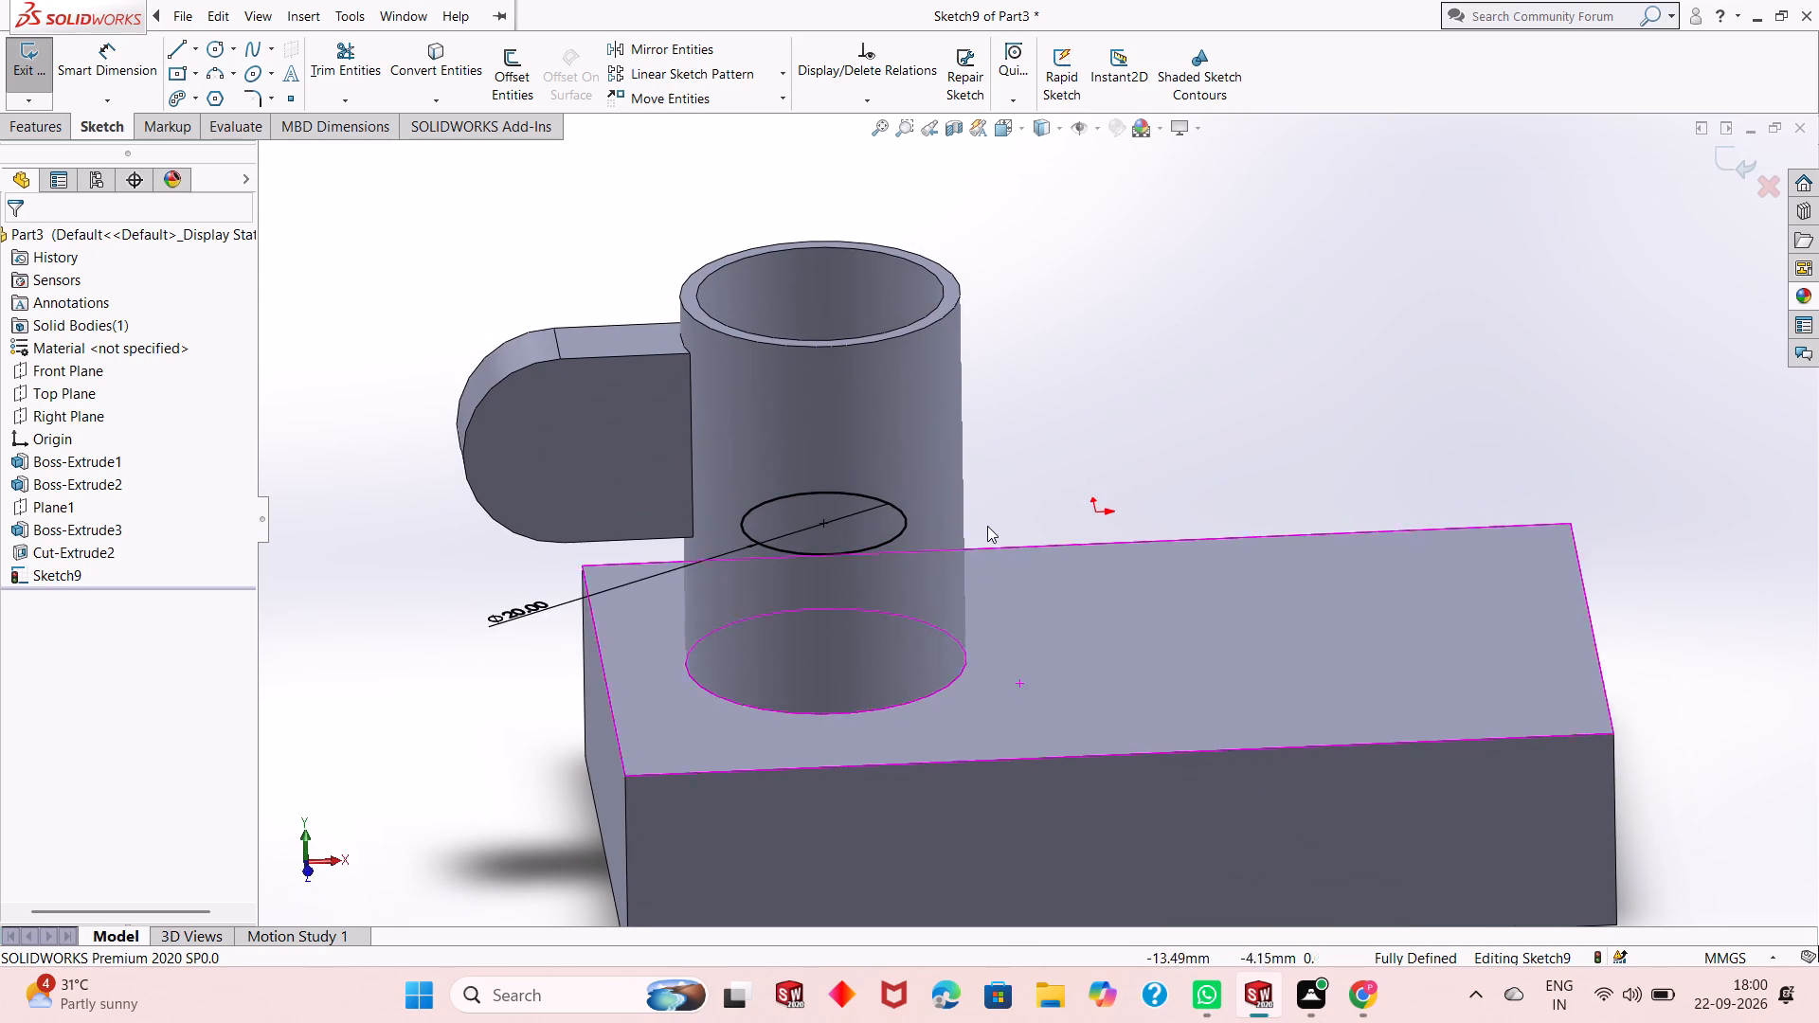
pyautogui.moveTo(1023, 590); pyautogui.dragTo(1023, 564, button='middle')
pyautogui.scroll(1, 1023, 564)
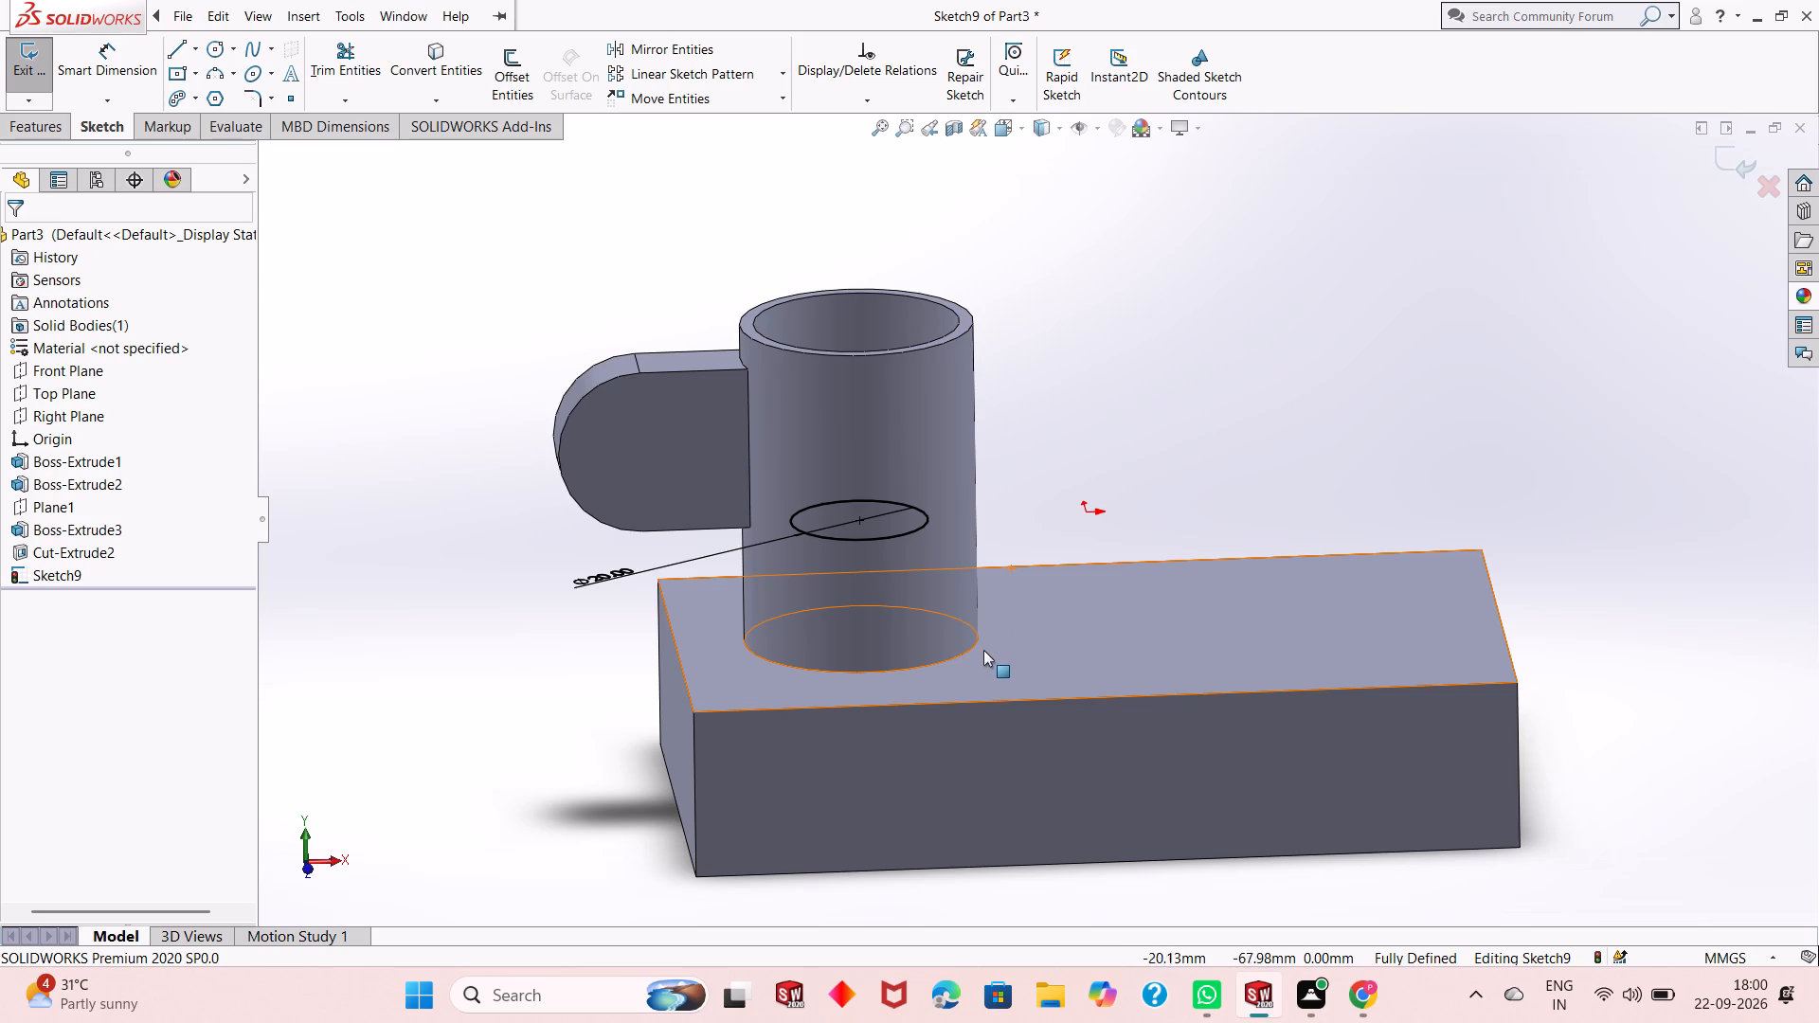
pyautogui.scroll(-2, 1005, 646)
pyautogui.scroll(3, 1007, 641)
pyautogui.moveTo(1048, 472); pyautogui.dragTo(1044, 502, button='middle')
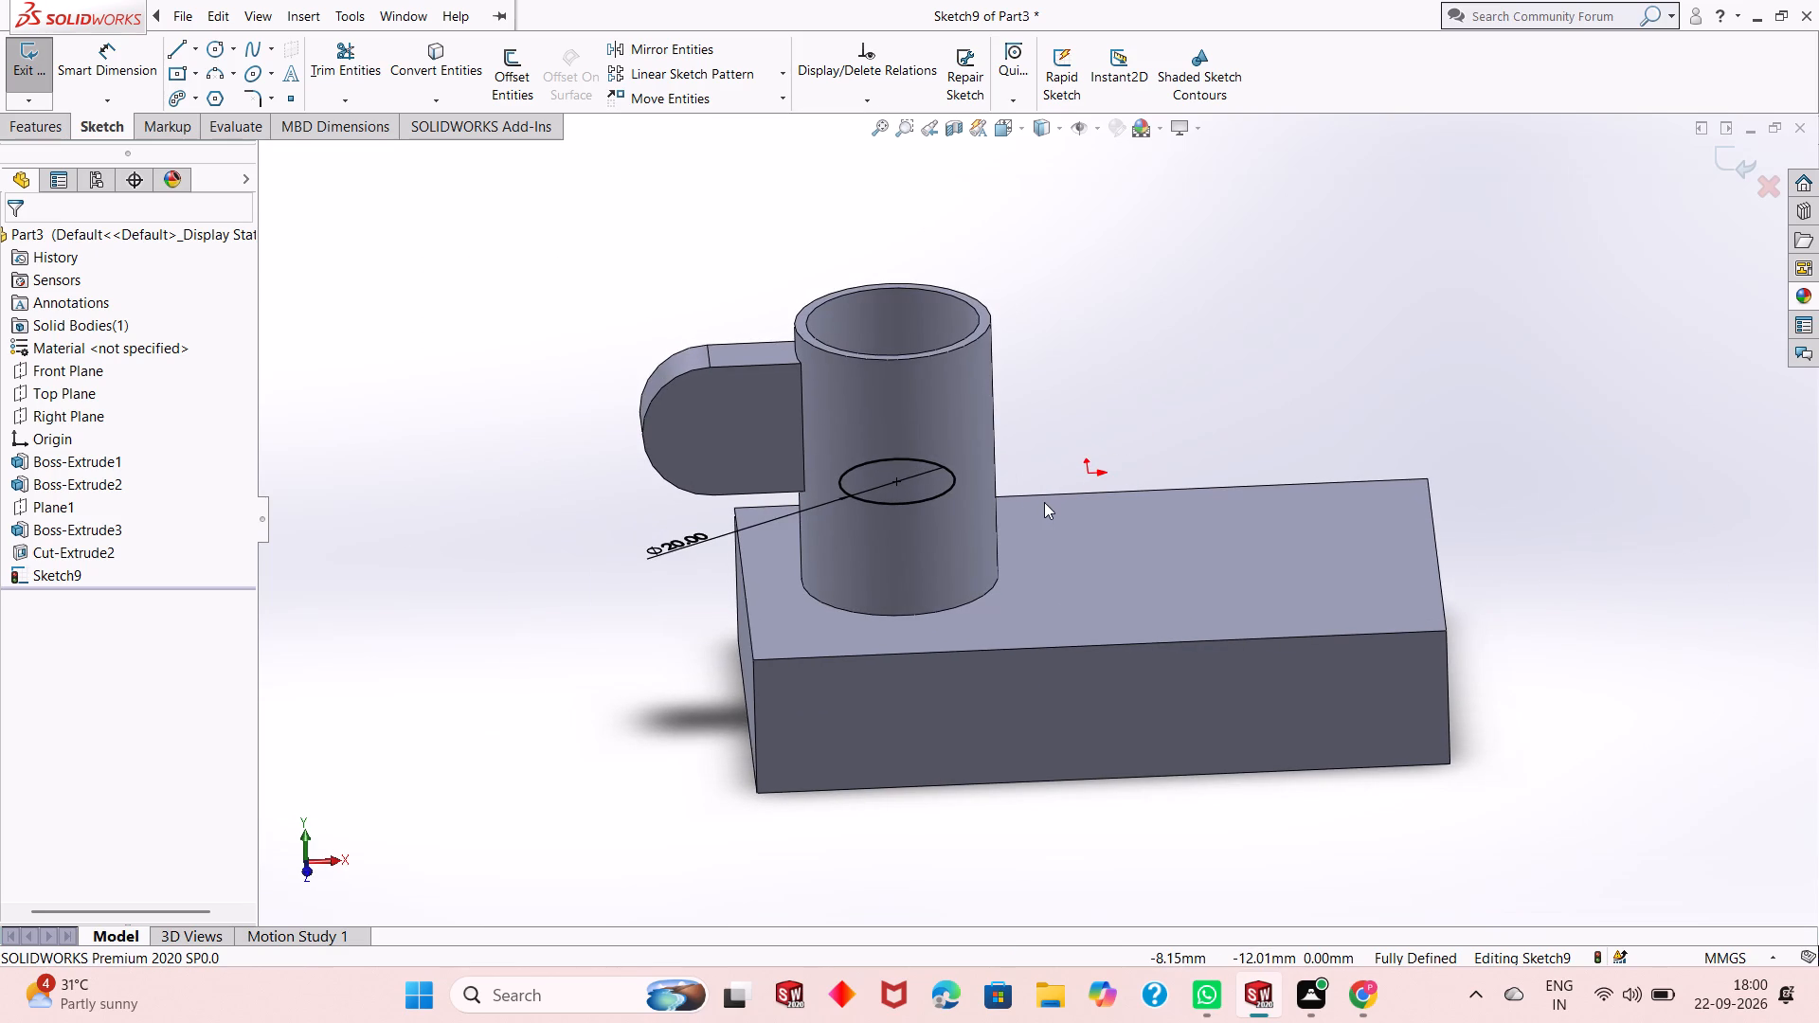
pyautogui.scroll(-2, 1044, 502)
pyautogui.moveTo(1044, 502); pyautogui.dragTo(1018, 592, button='middle')
pyautogui.scroll(1, 1018, 592)
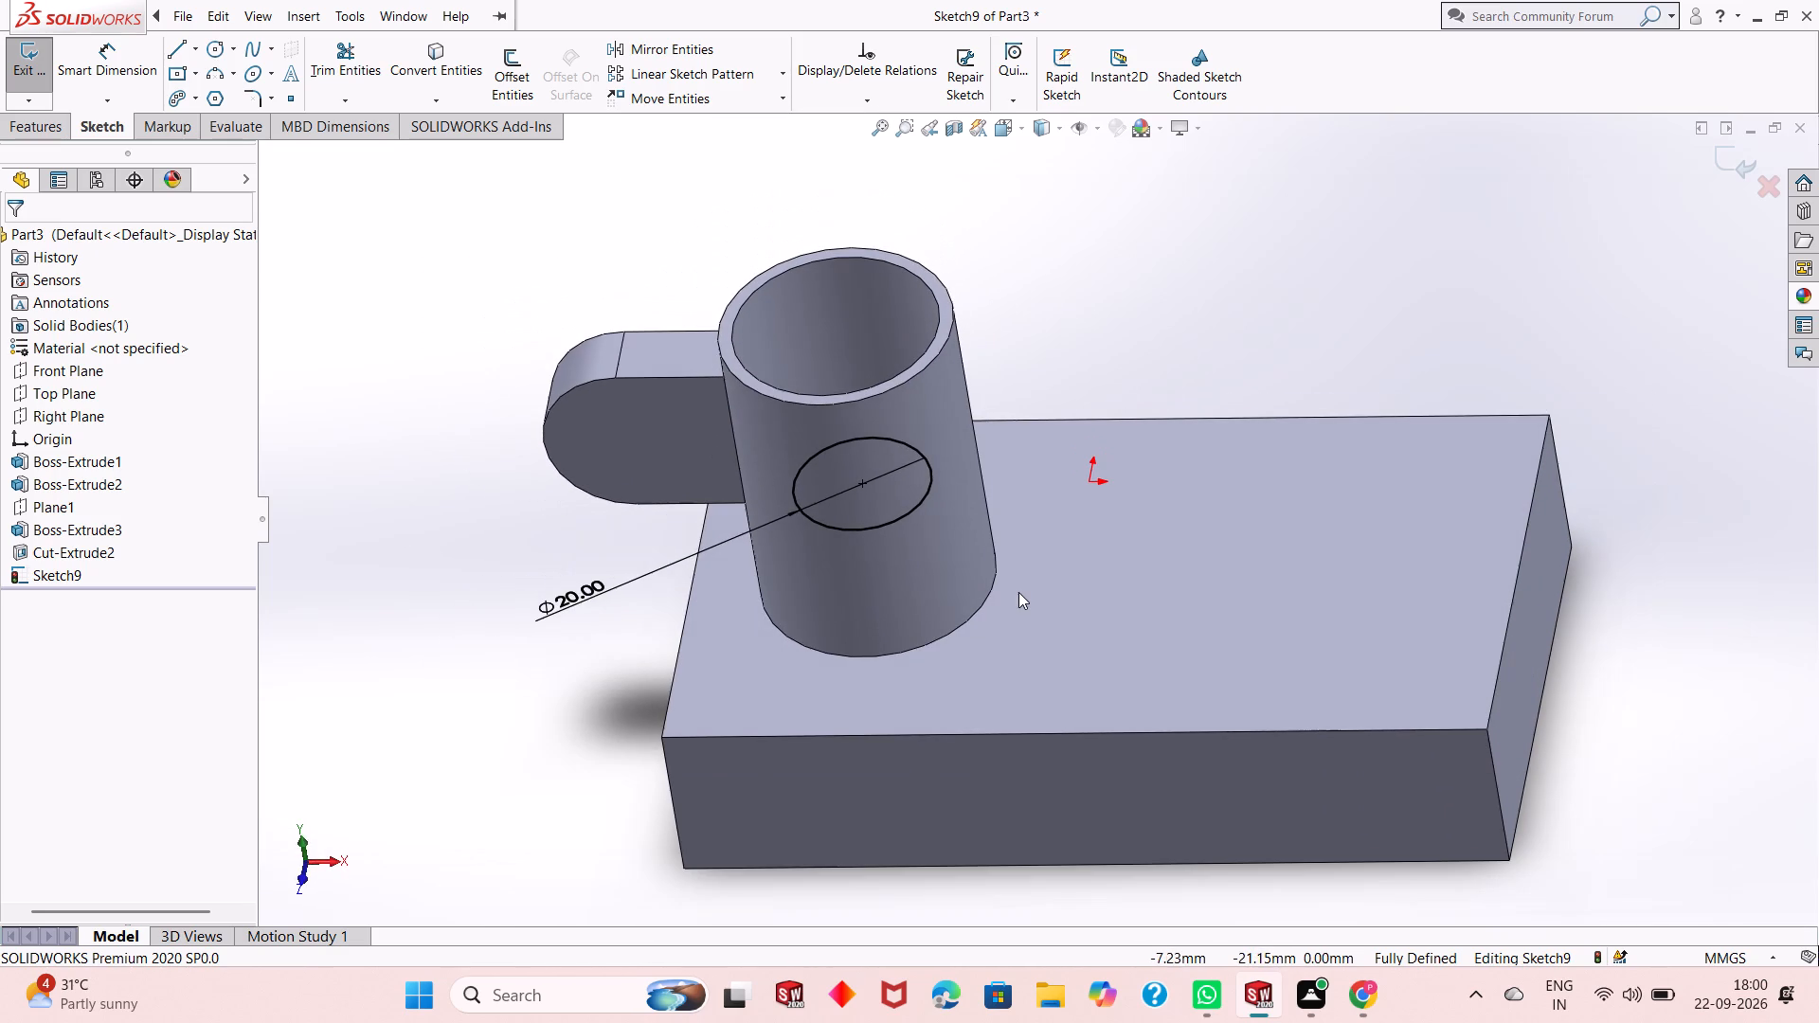
pyautogui.moveTo(1018, 592); pyautogui.dragTo(999, 601, button='middle')
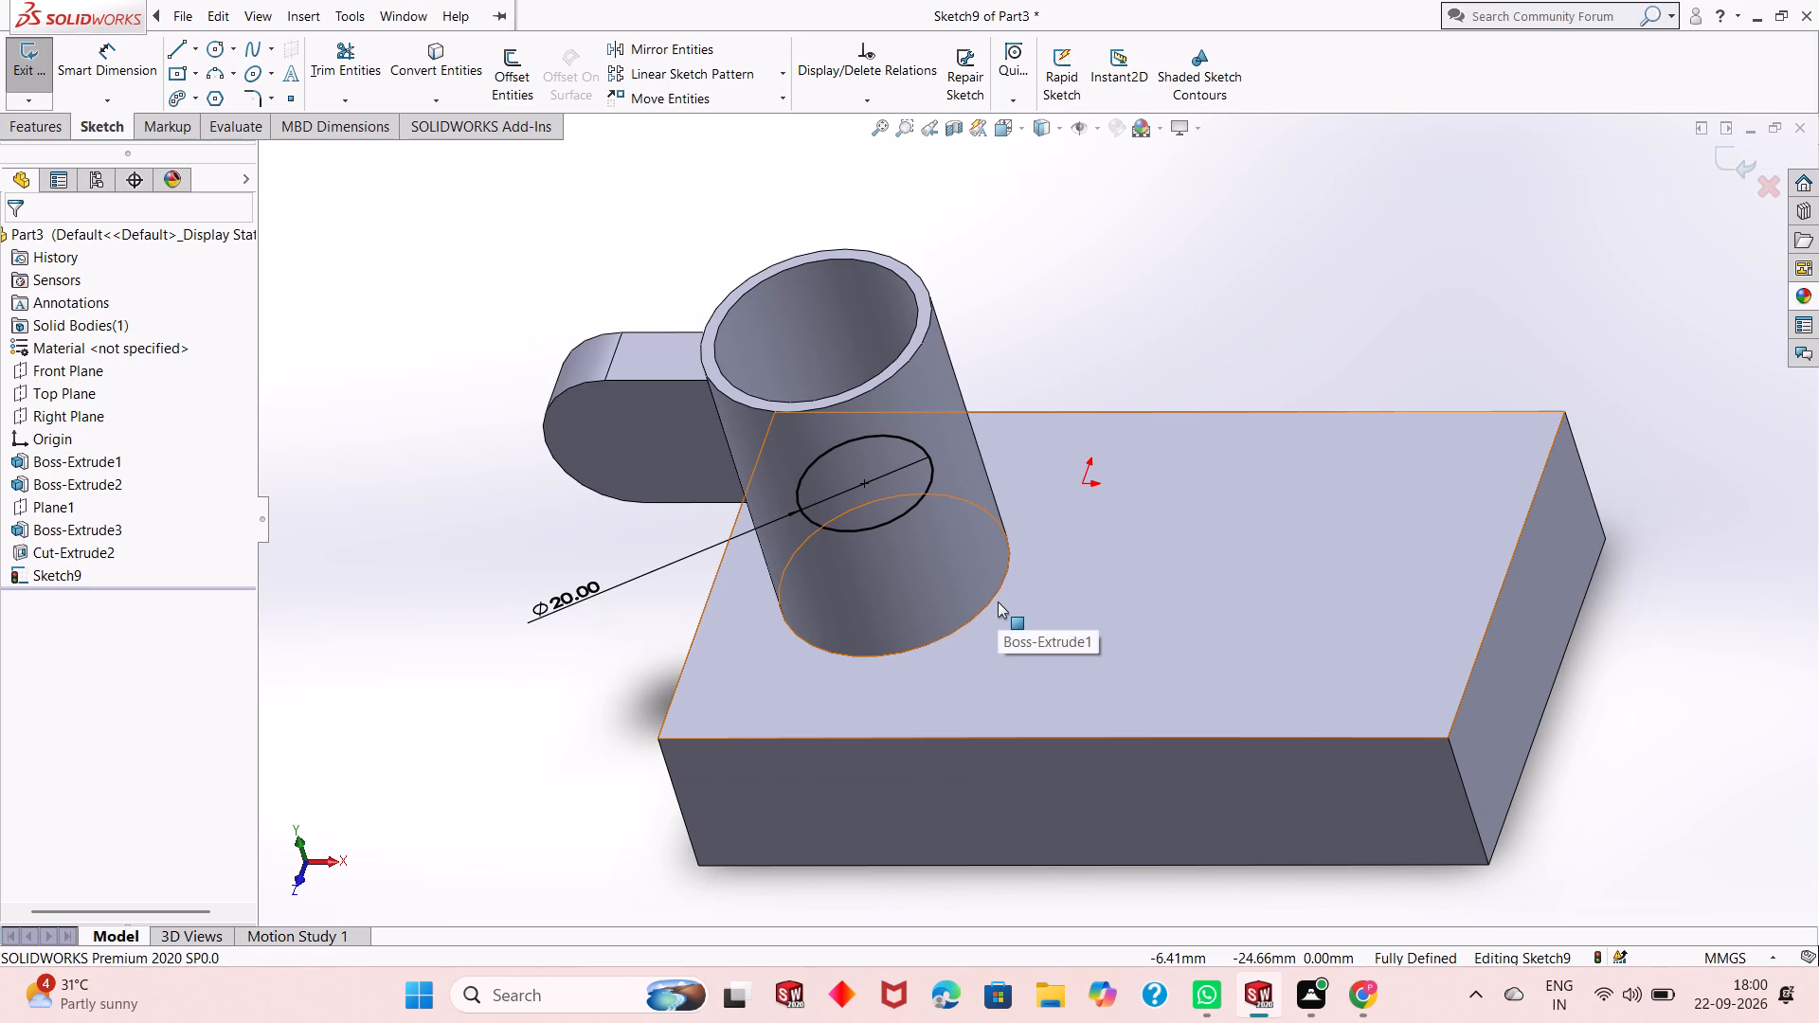
pyautogui.moveTo(1000, 594); pyautogui.dragTo(1040, 540, button='middle')
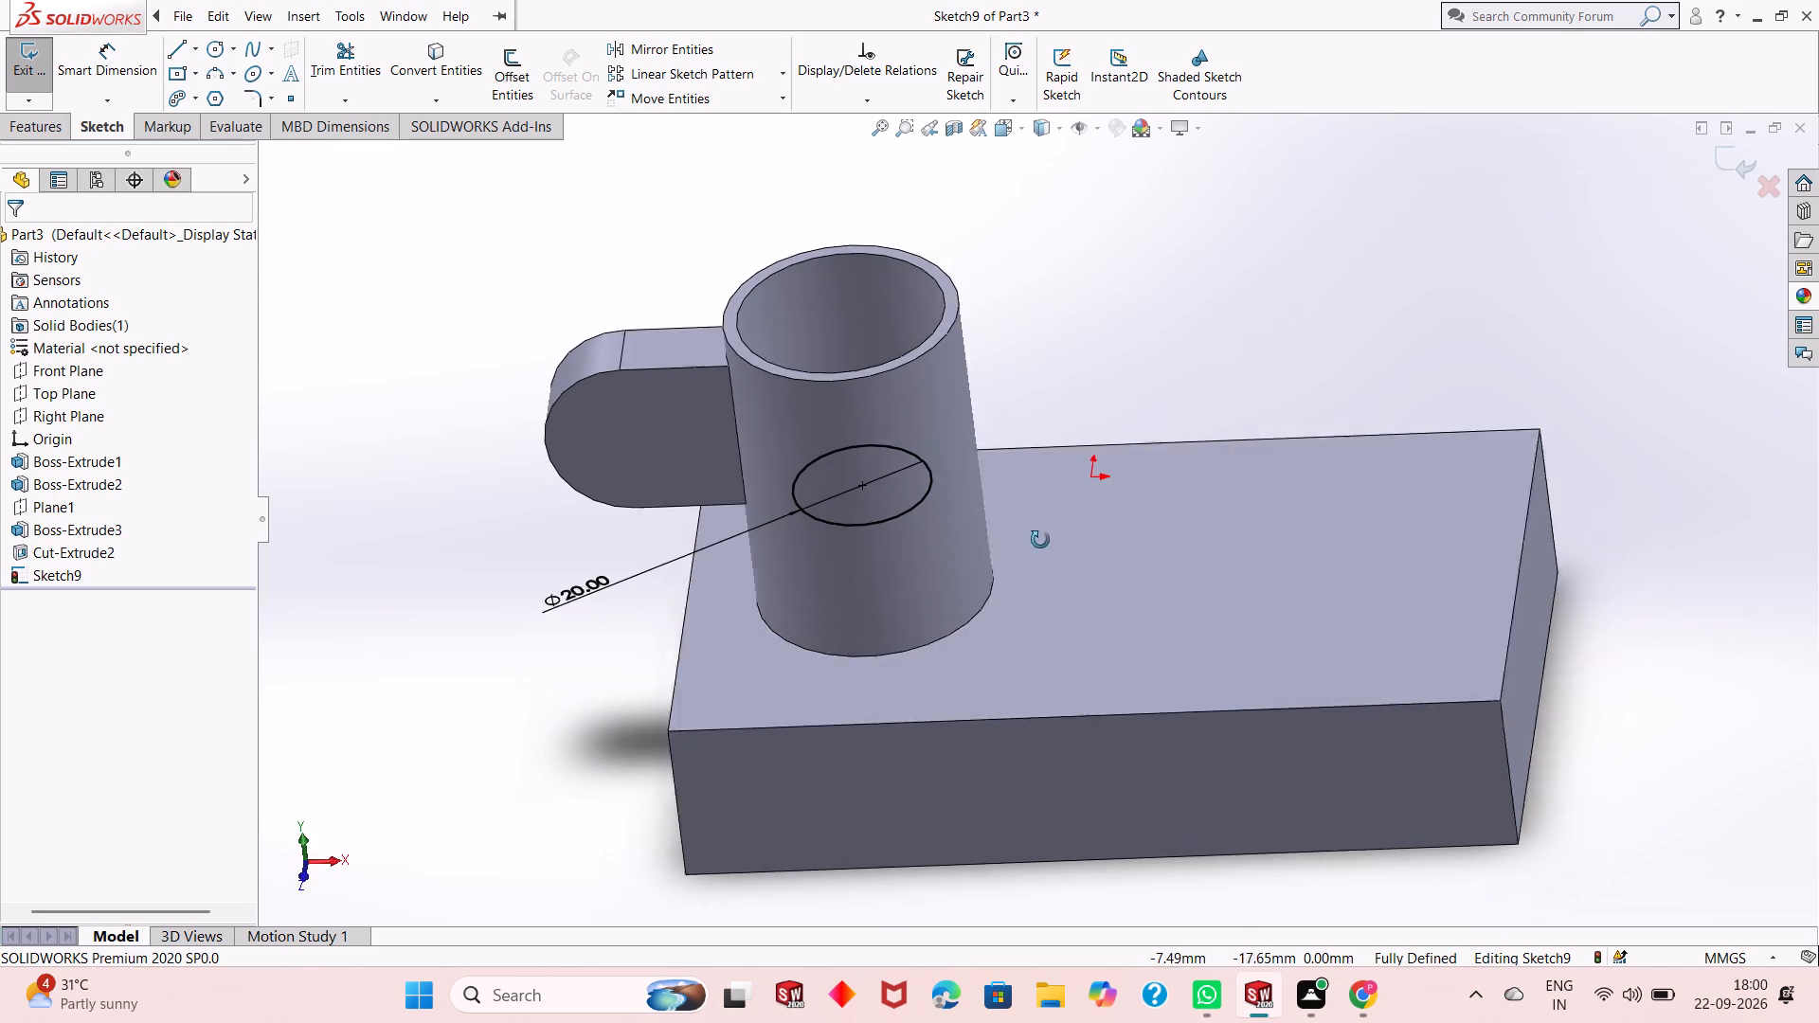
pyautogui.moveTo(1040, 540); pyautogui.dragTo(1052, 531, button='middle')
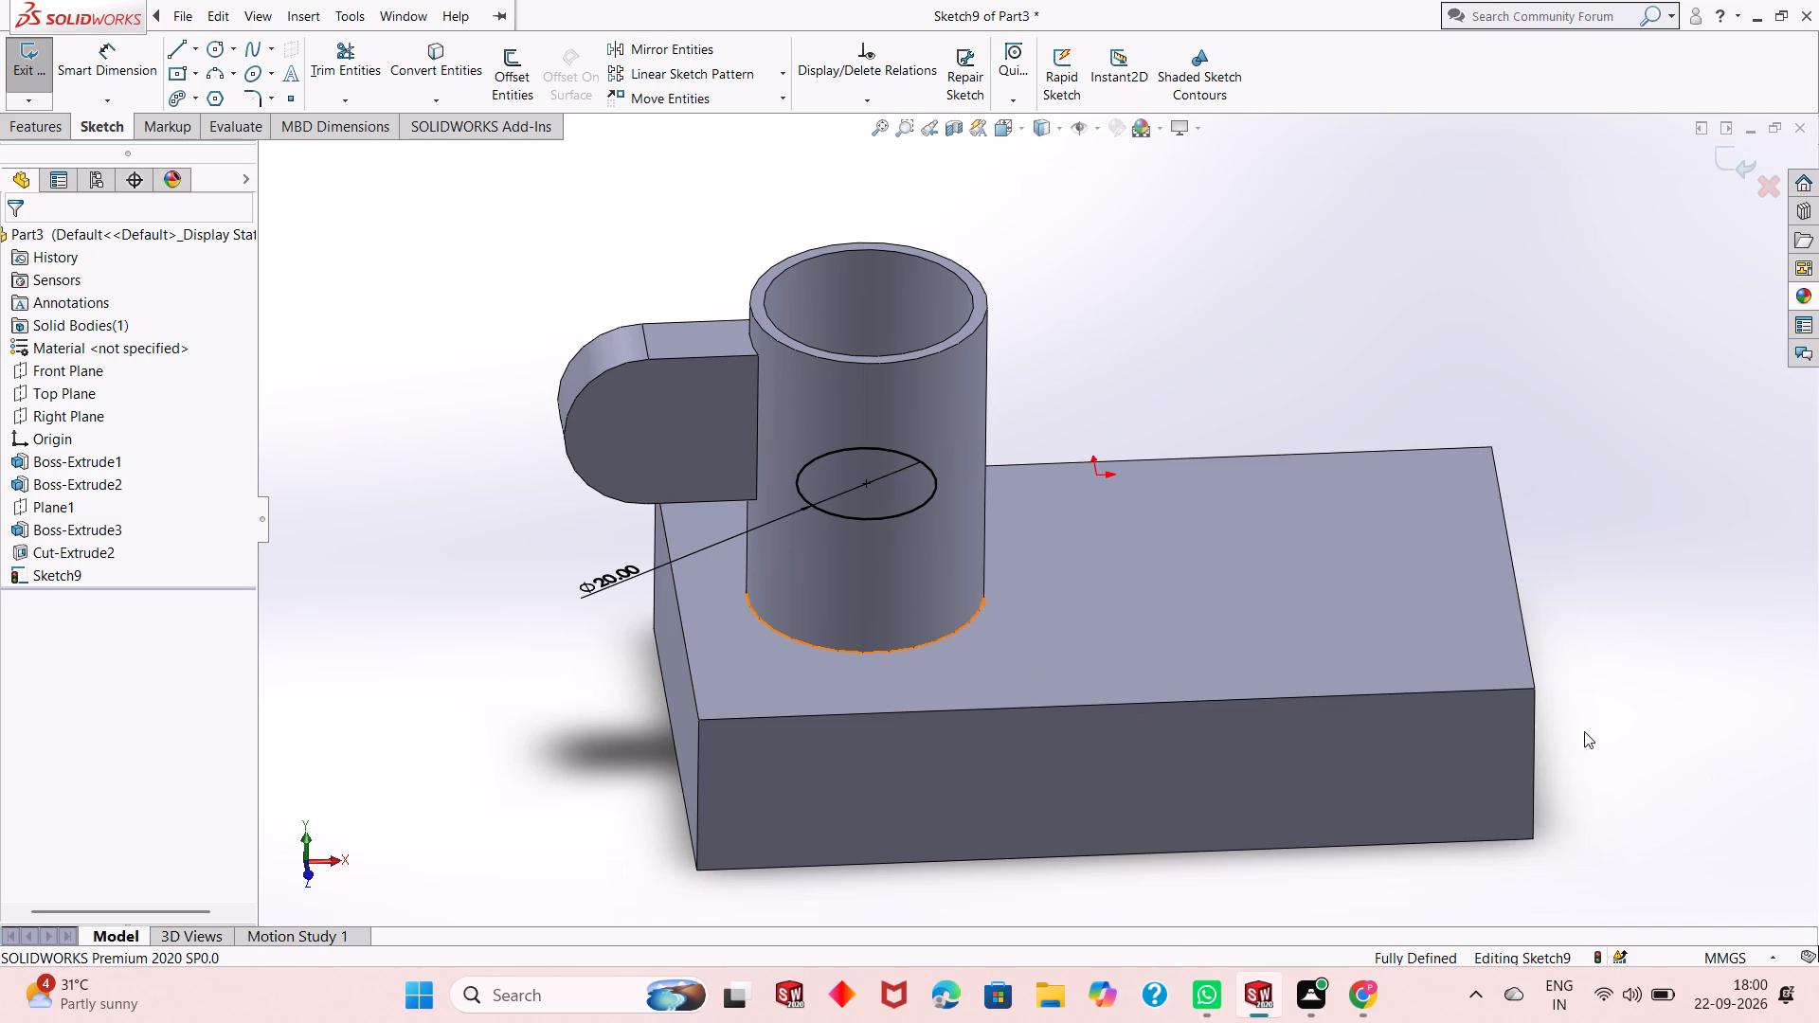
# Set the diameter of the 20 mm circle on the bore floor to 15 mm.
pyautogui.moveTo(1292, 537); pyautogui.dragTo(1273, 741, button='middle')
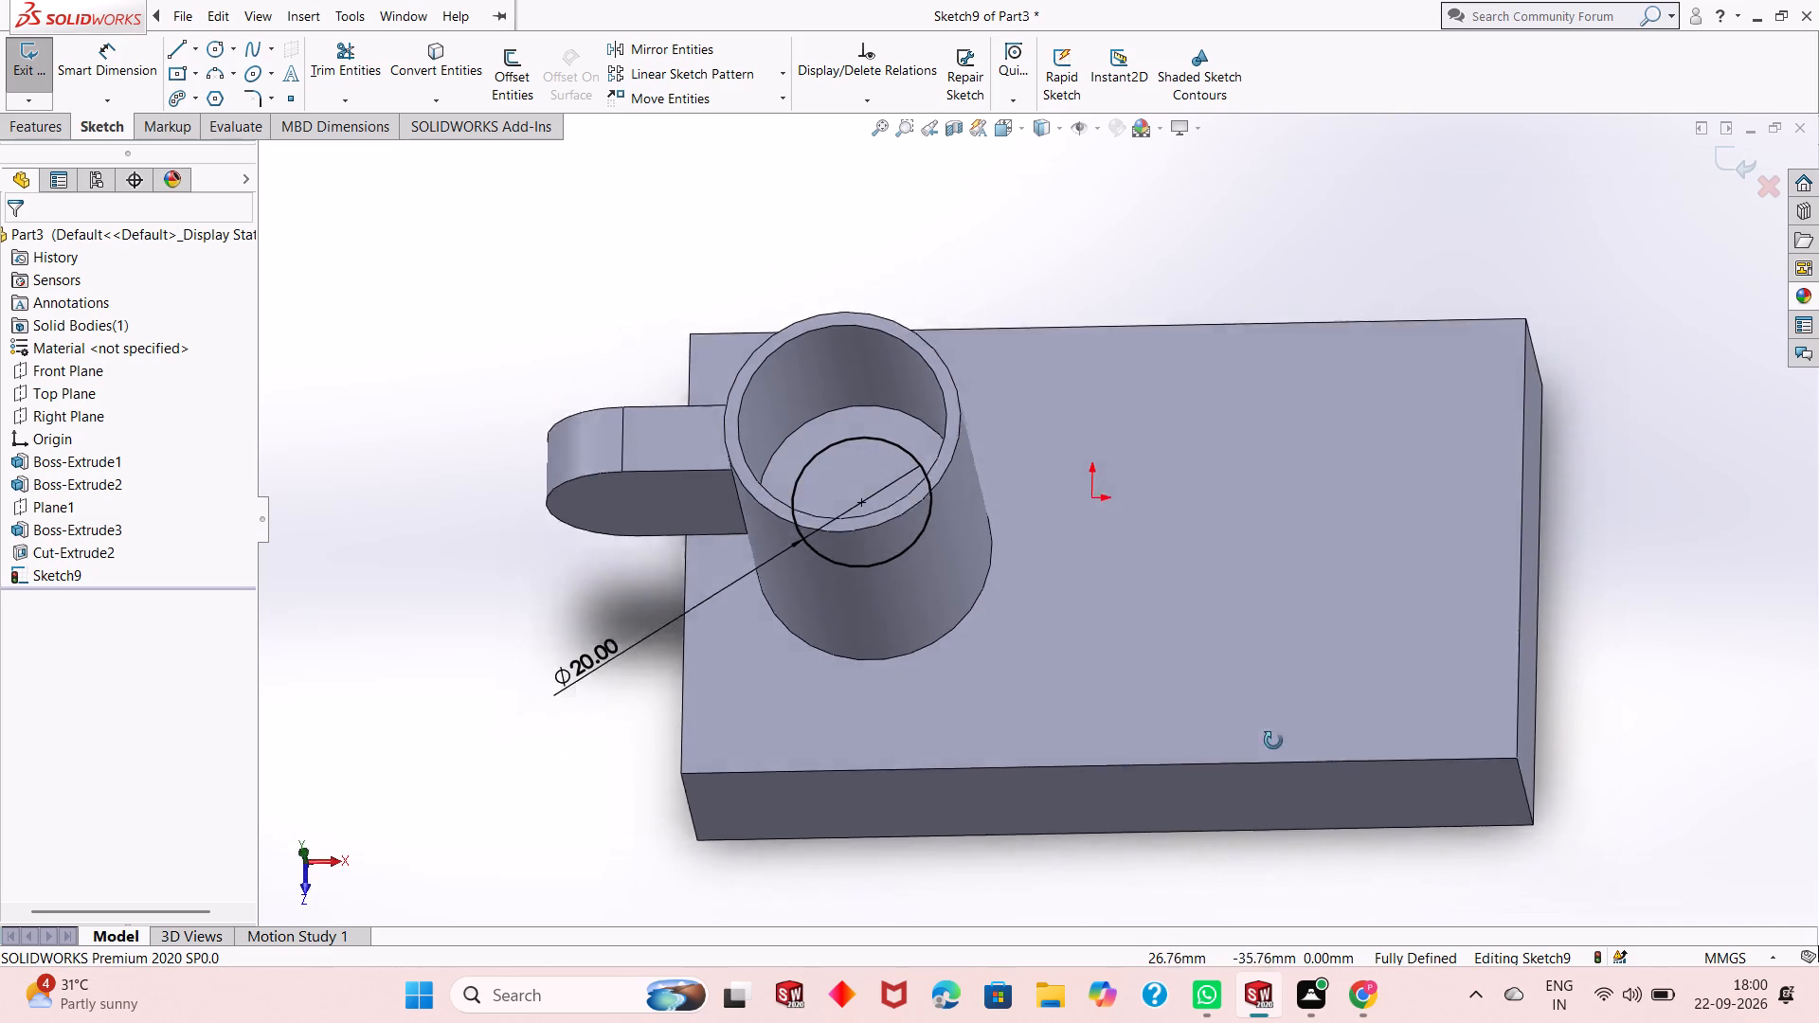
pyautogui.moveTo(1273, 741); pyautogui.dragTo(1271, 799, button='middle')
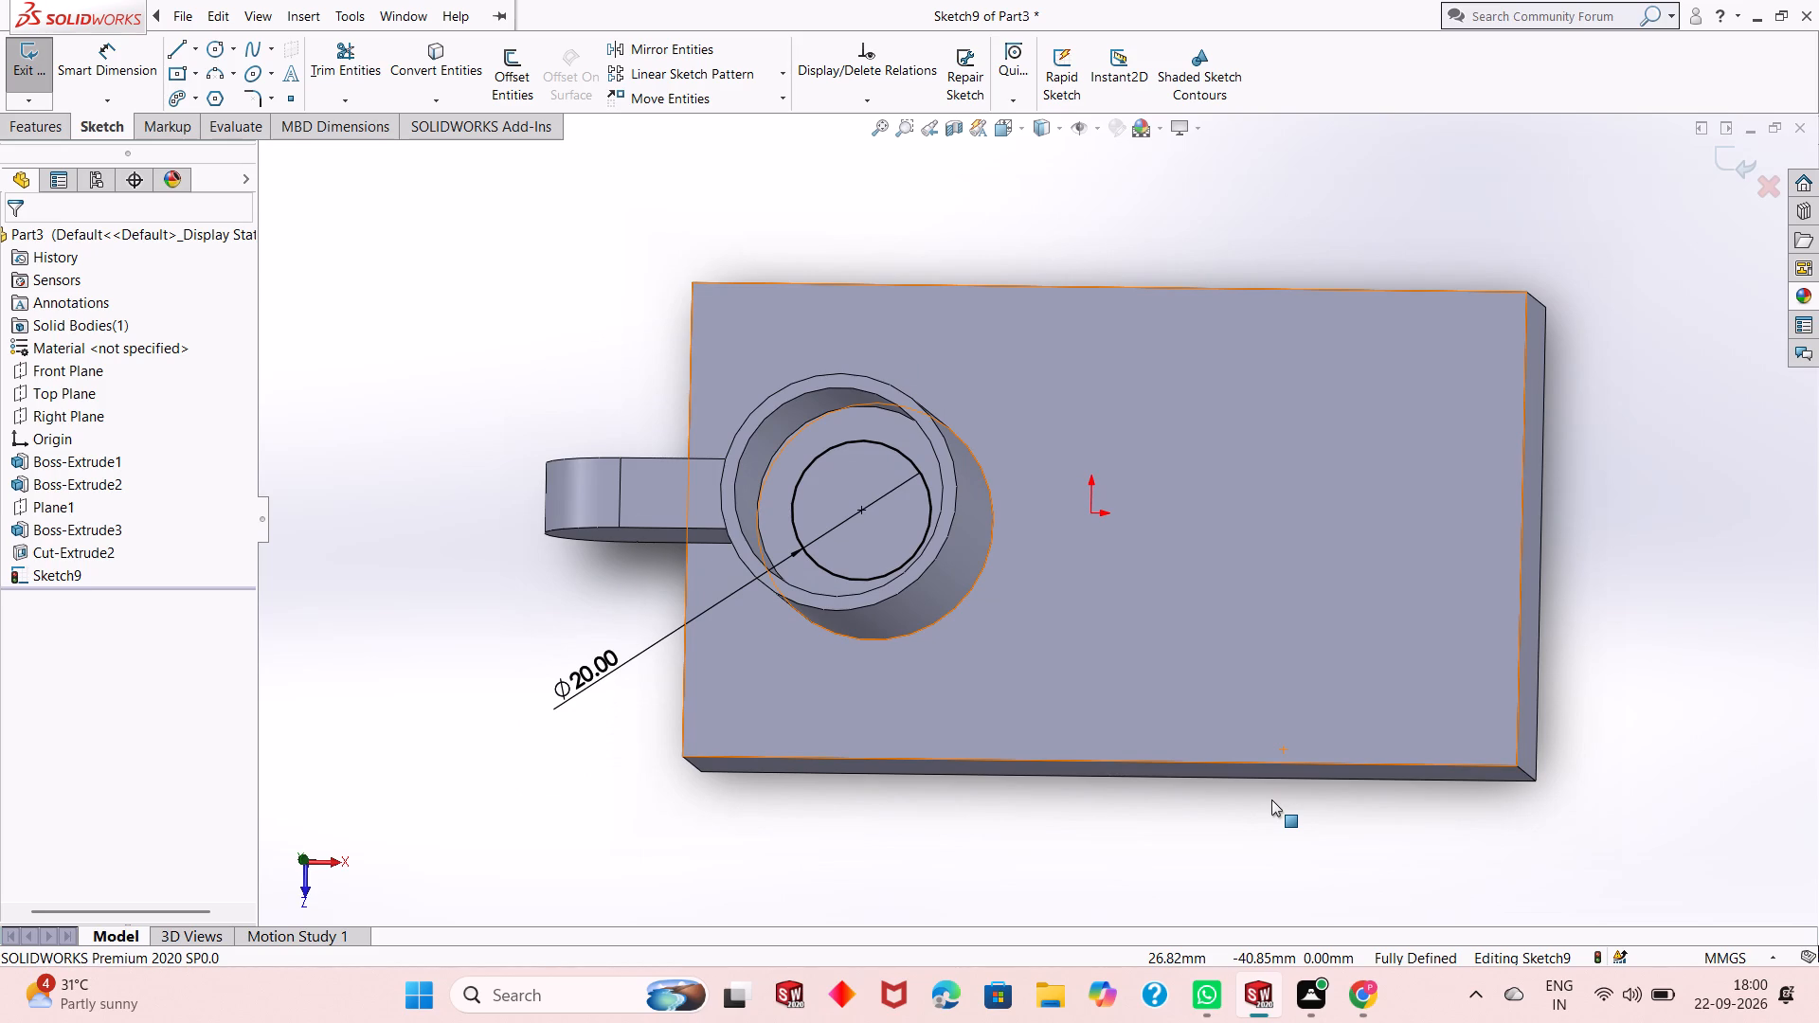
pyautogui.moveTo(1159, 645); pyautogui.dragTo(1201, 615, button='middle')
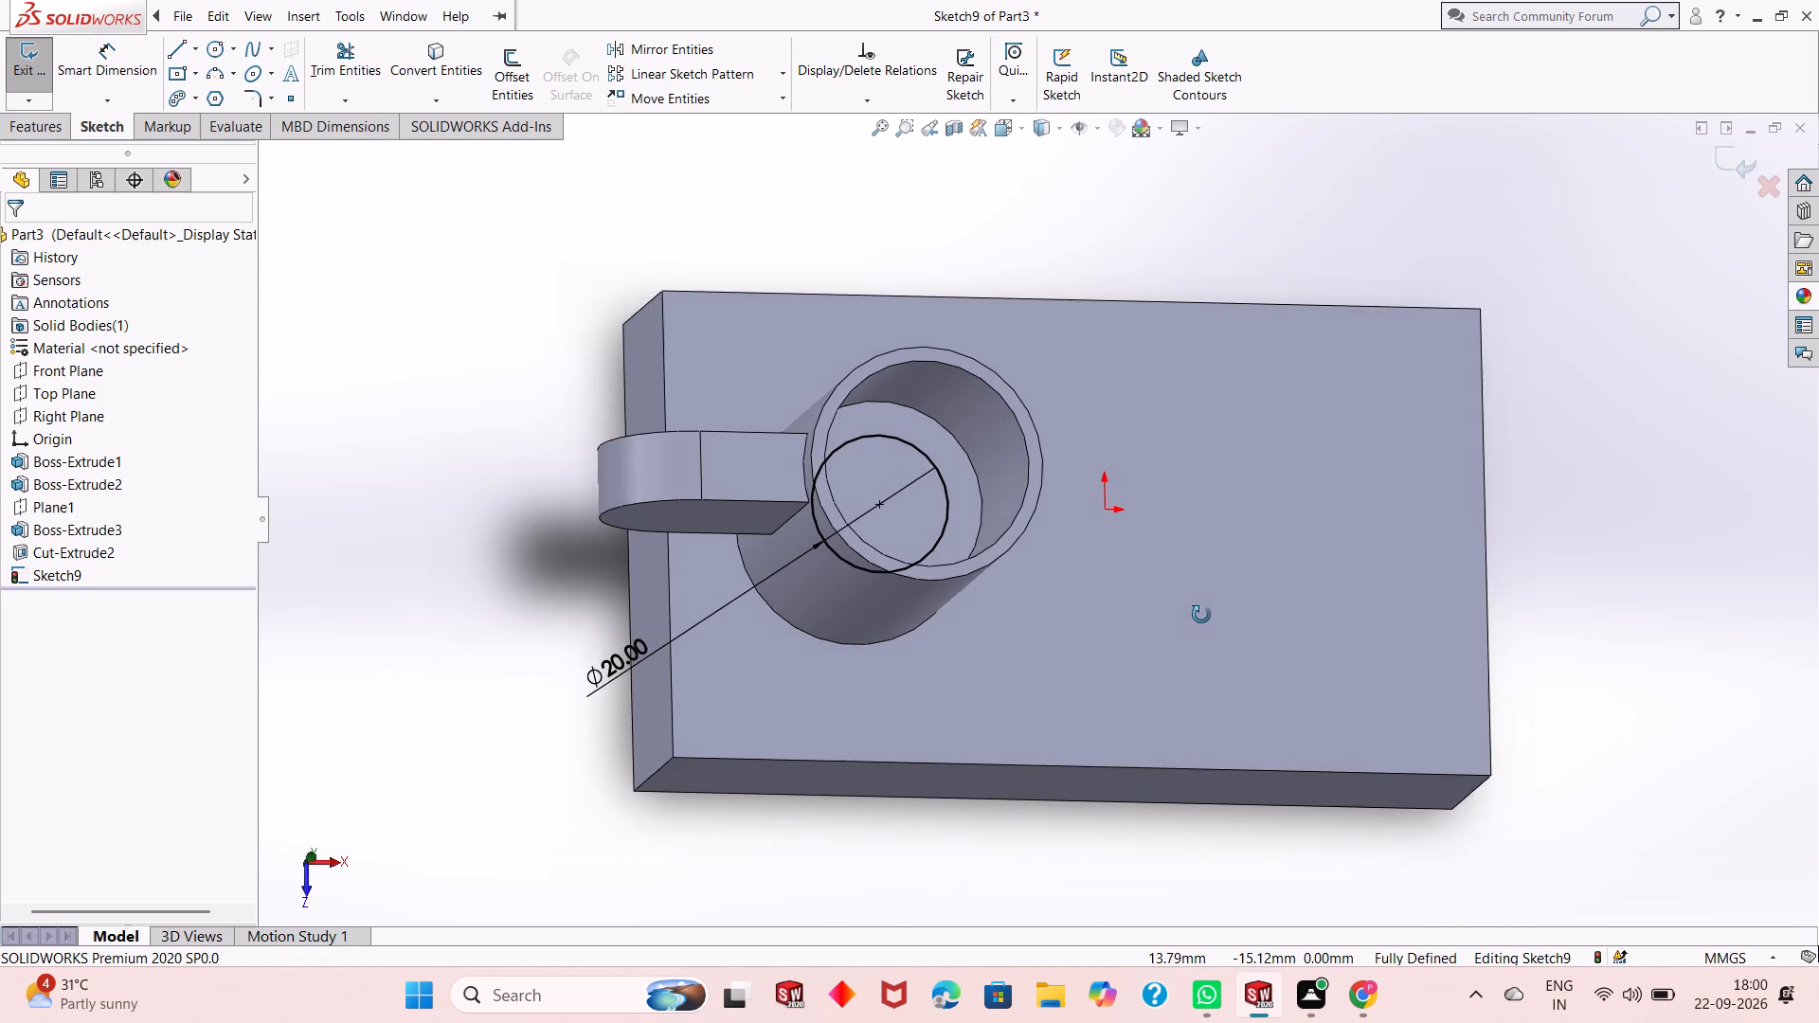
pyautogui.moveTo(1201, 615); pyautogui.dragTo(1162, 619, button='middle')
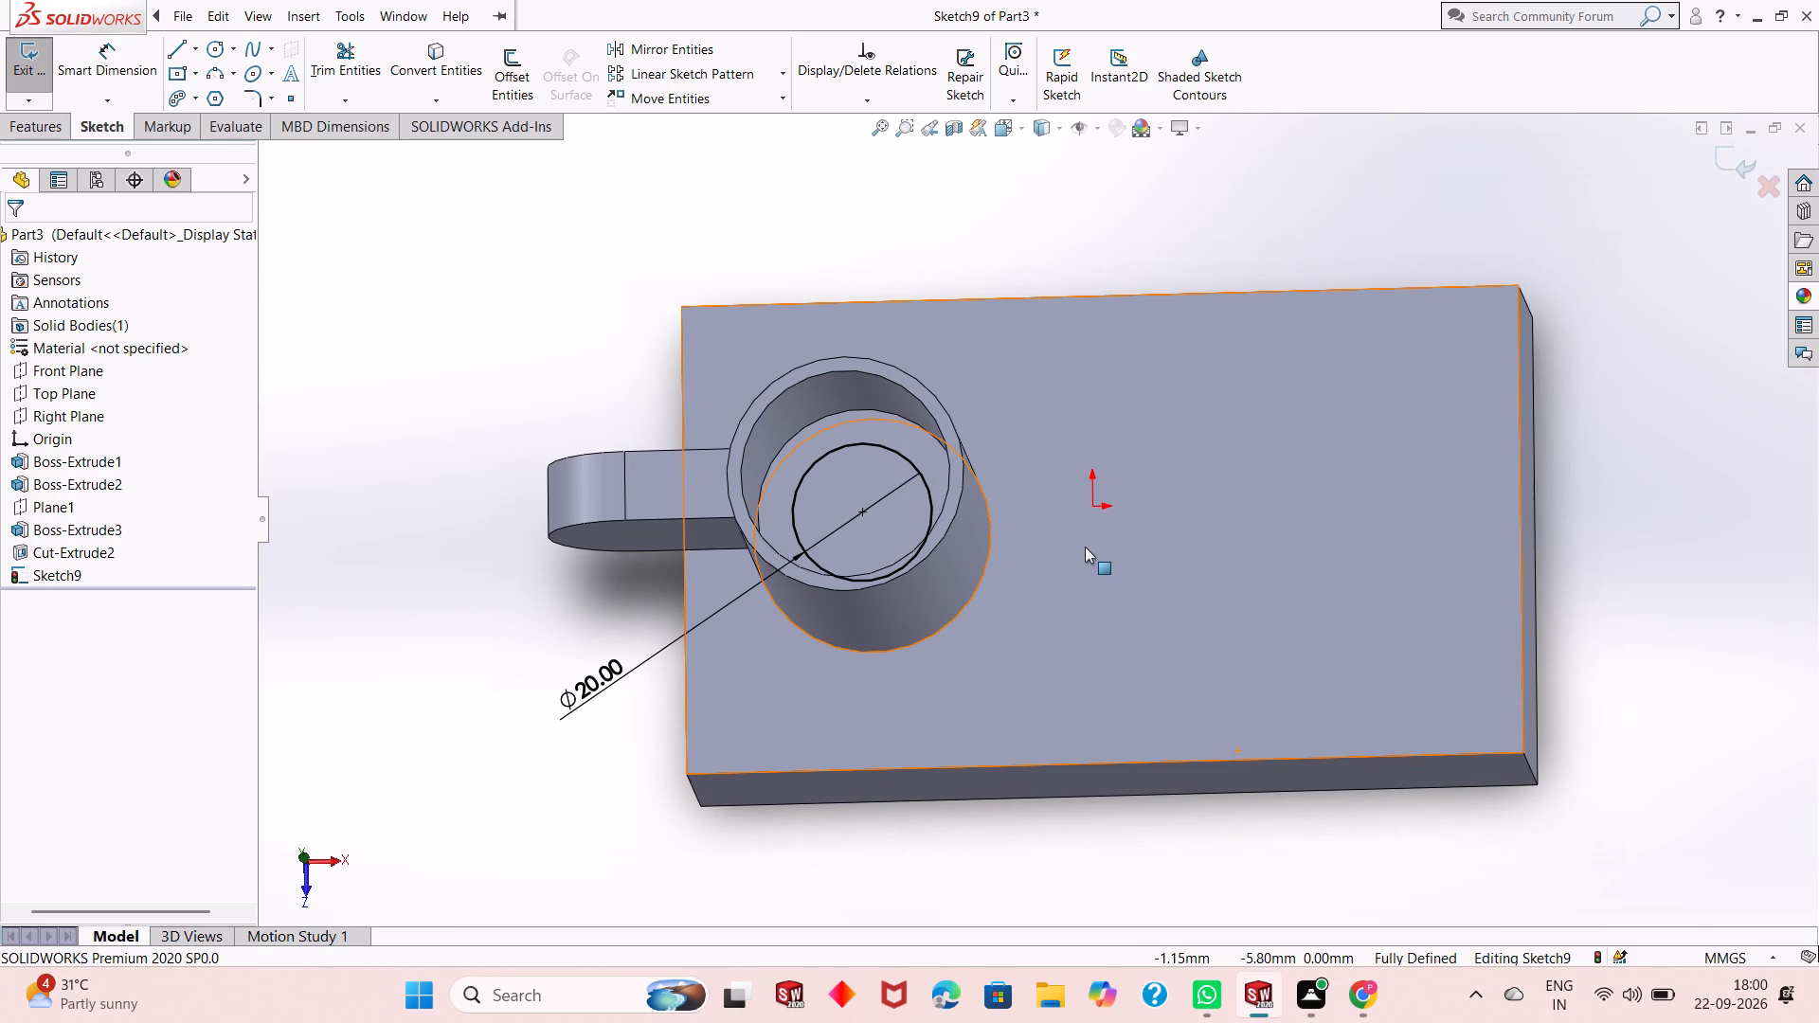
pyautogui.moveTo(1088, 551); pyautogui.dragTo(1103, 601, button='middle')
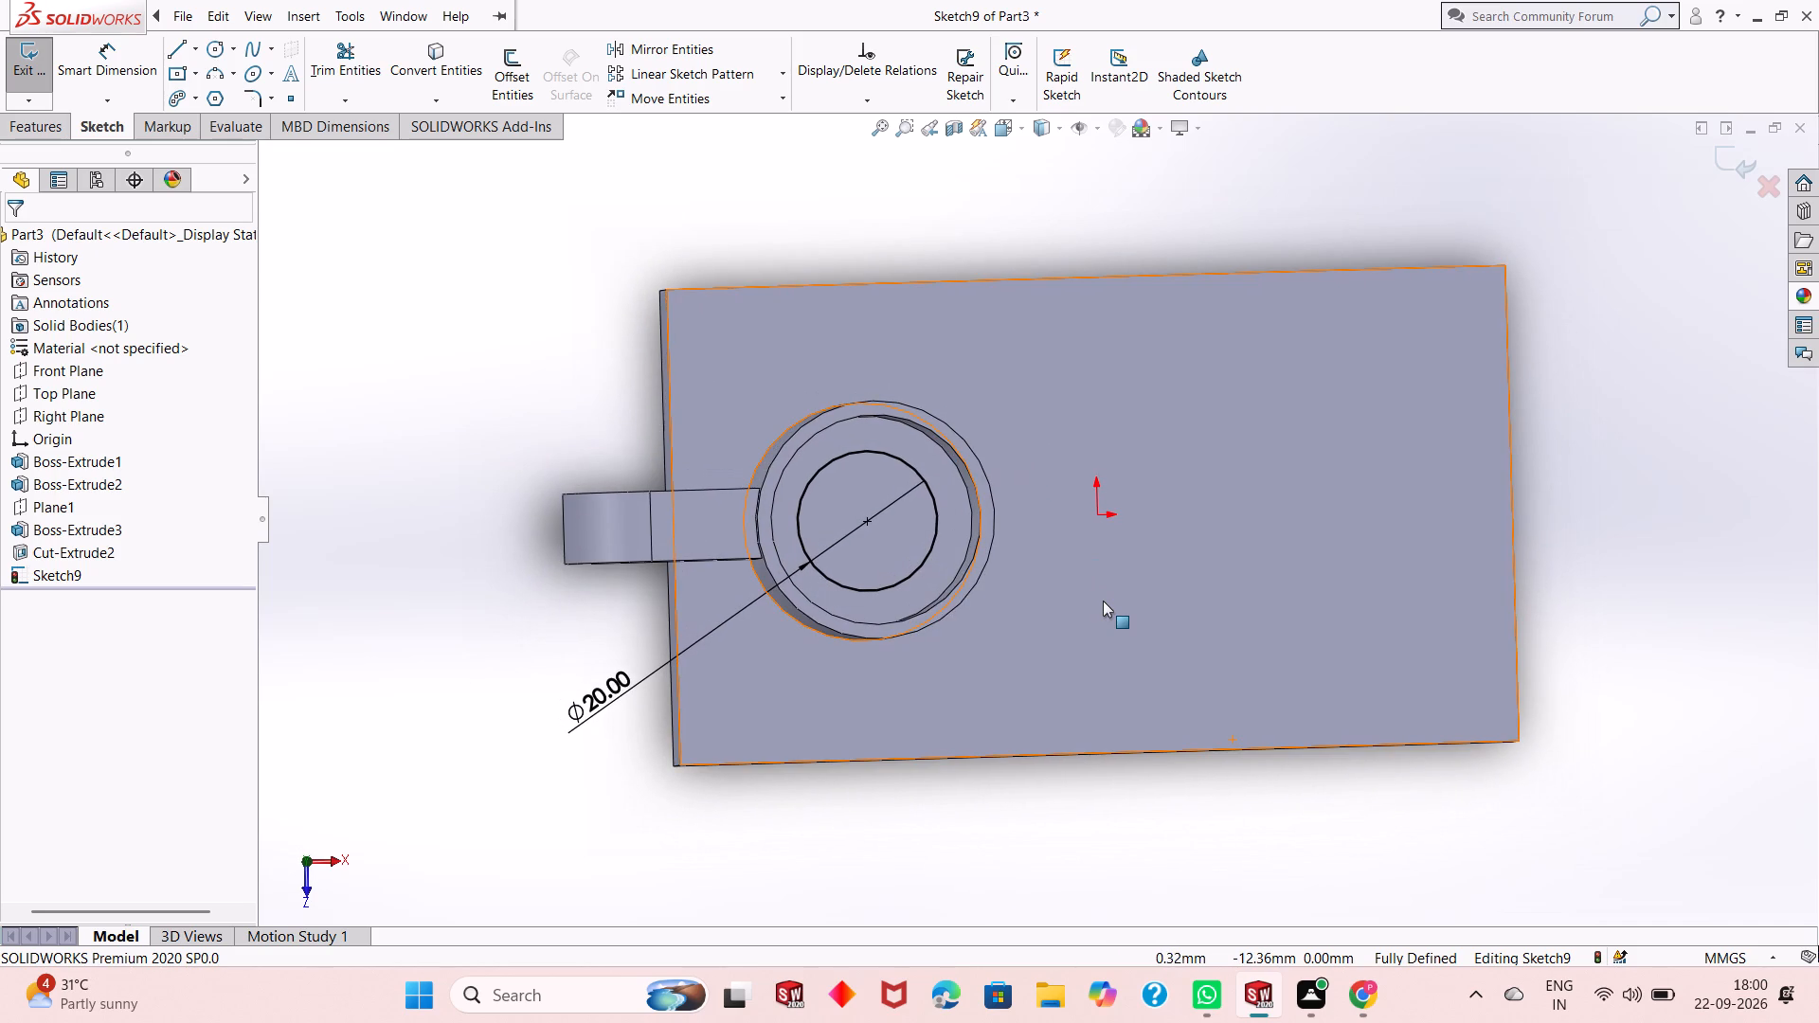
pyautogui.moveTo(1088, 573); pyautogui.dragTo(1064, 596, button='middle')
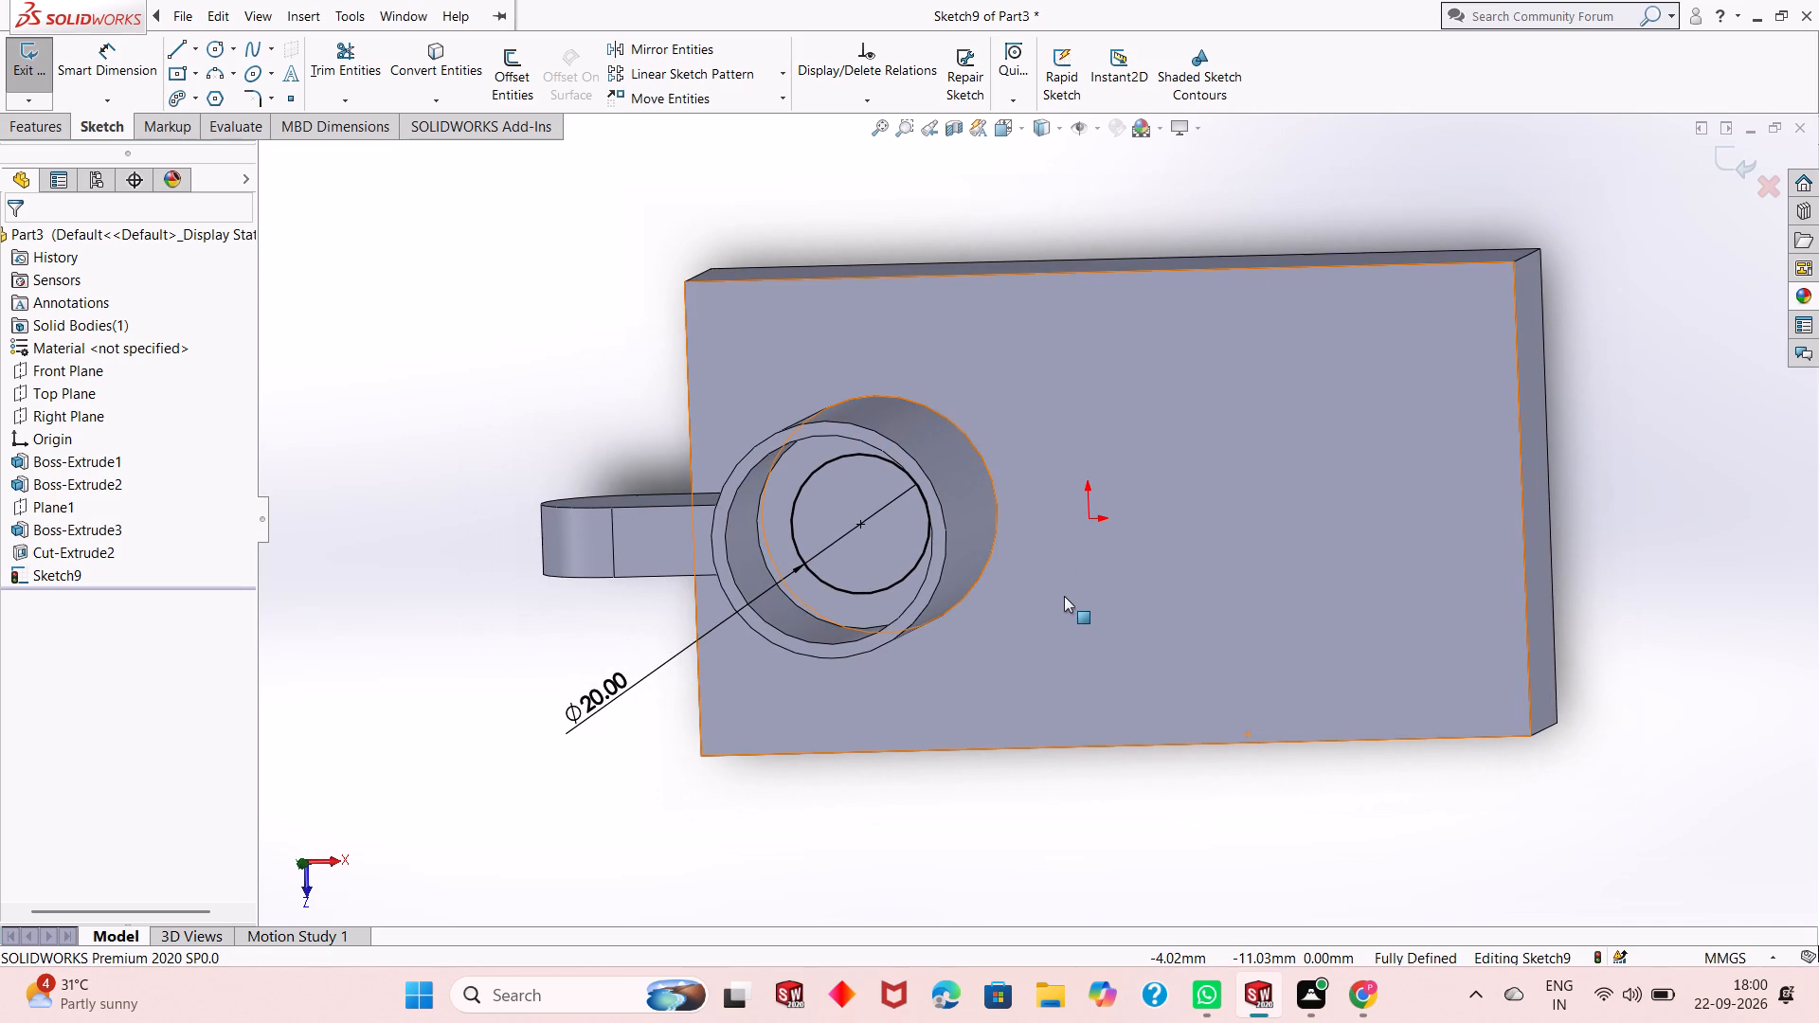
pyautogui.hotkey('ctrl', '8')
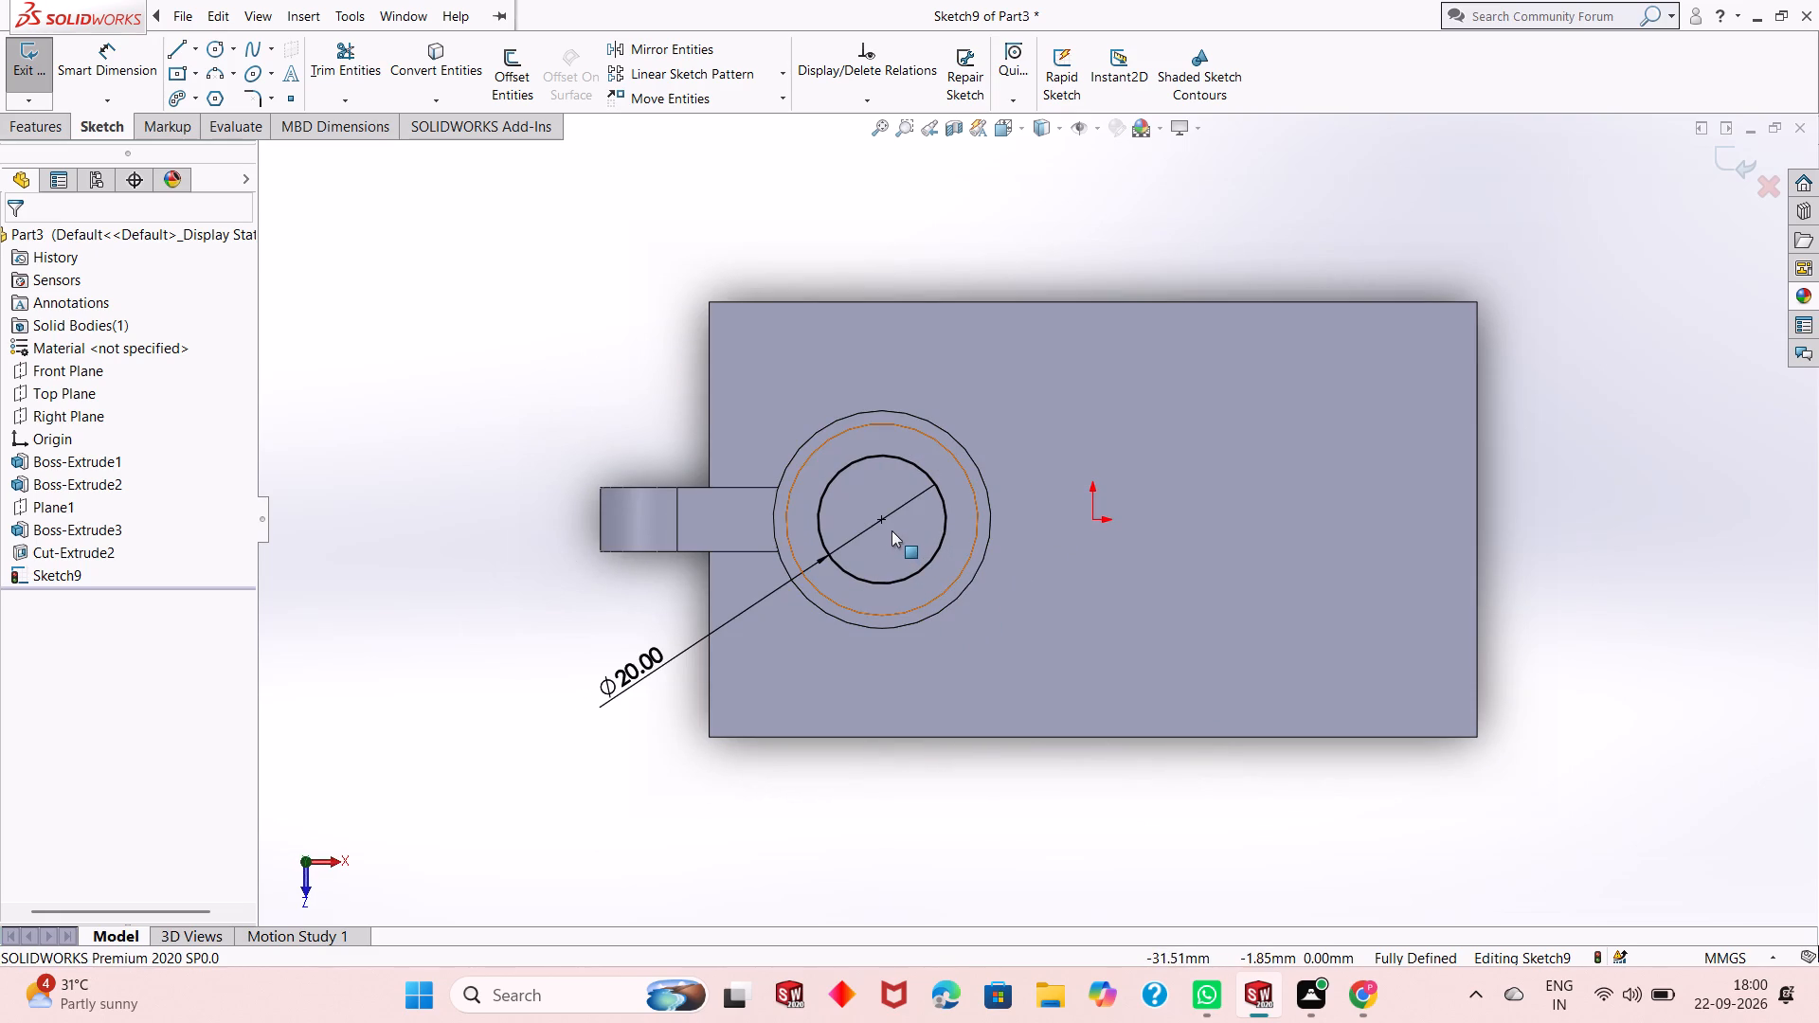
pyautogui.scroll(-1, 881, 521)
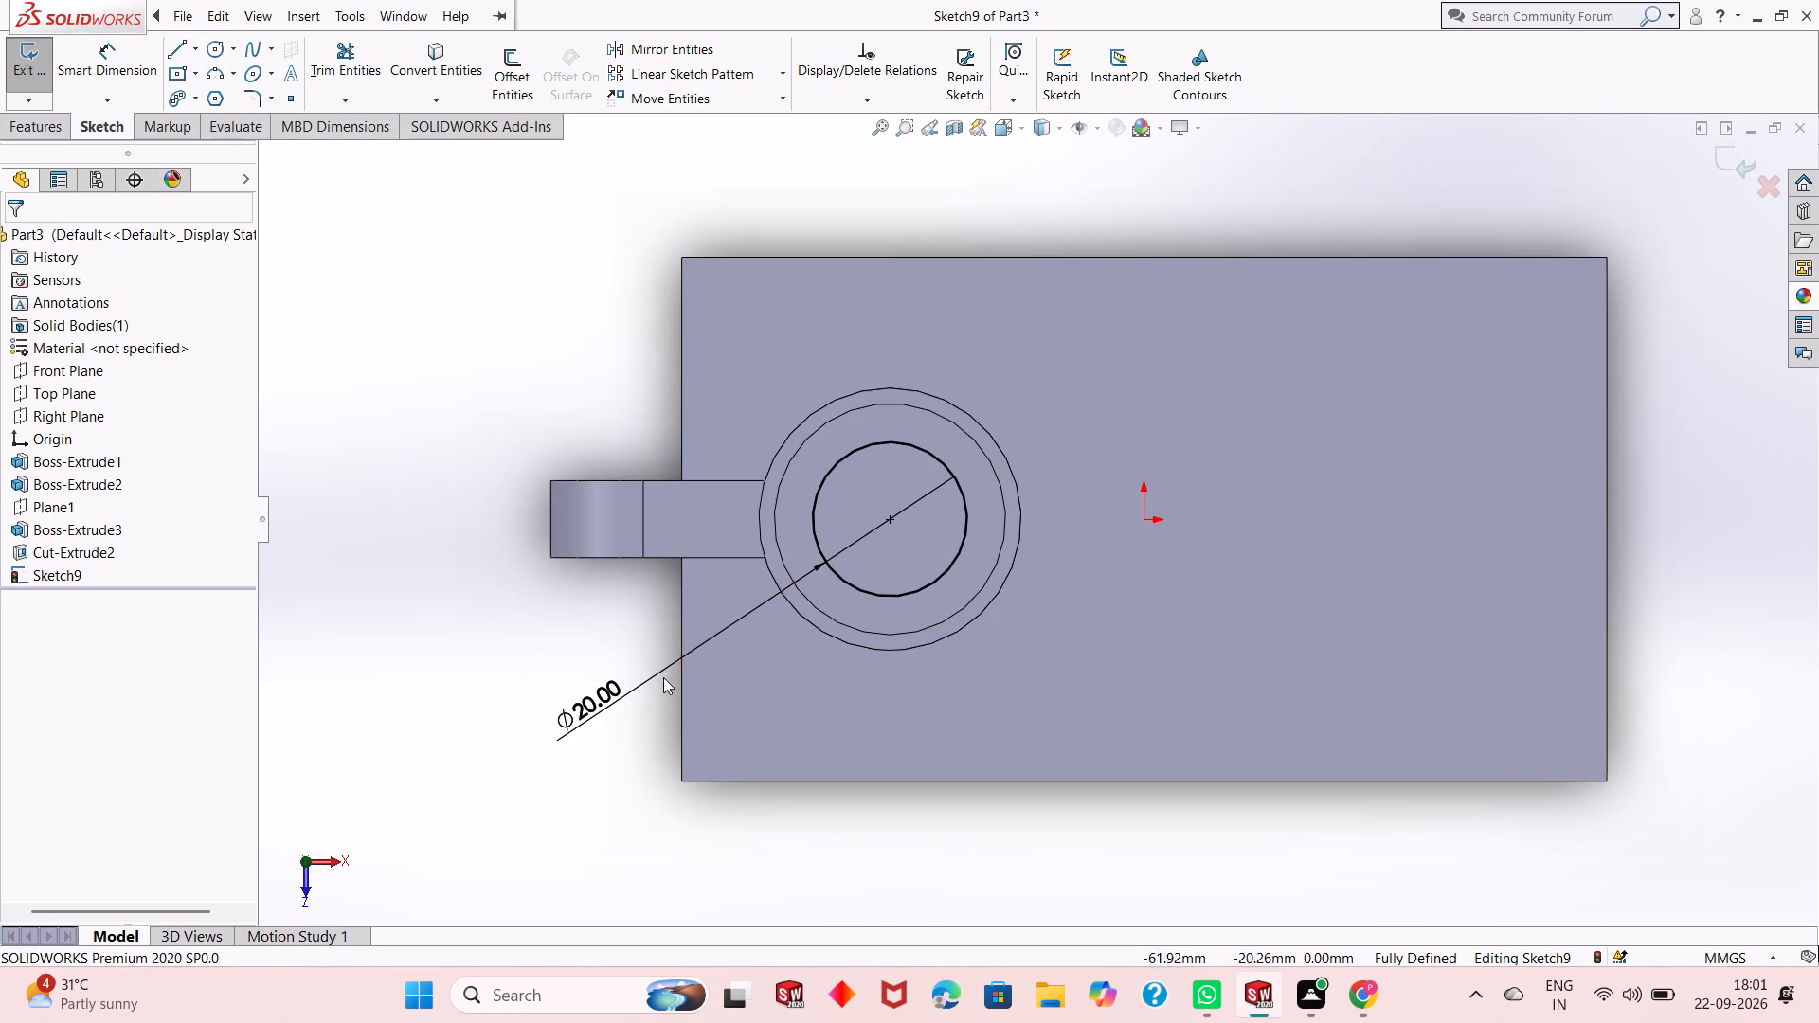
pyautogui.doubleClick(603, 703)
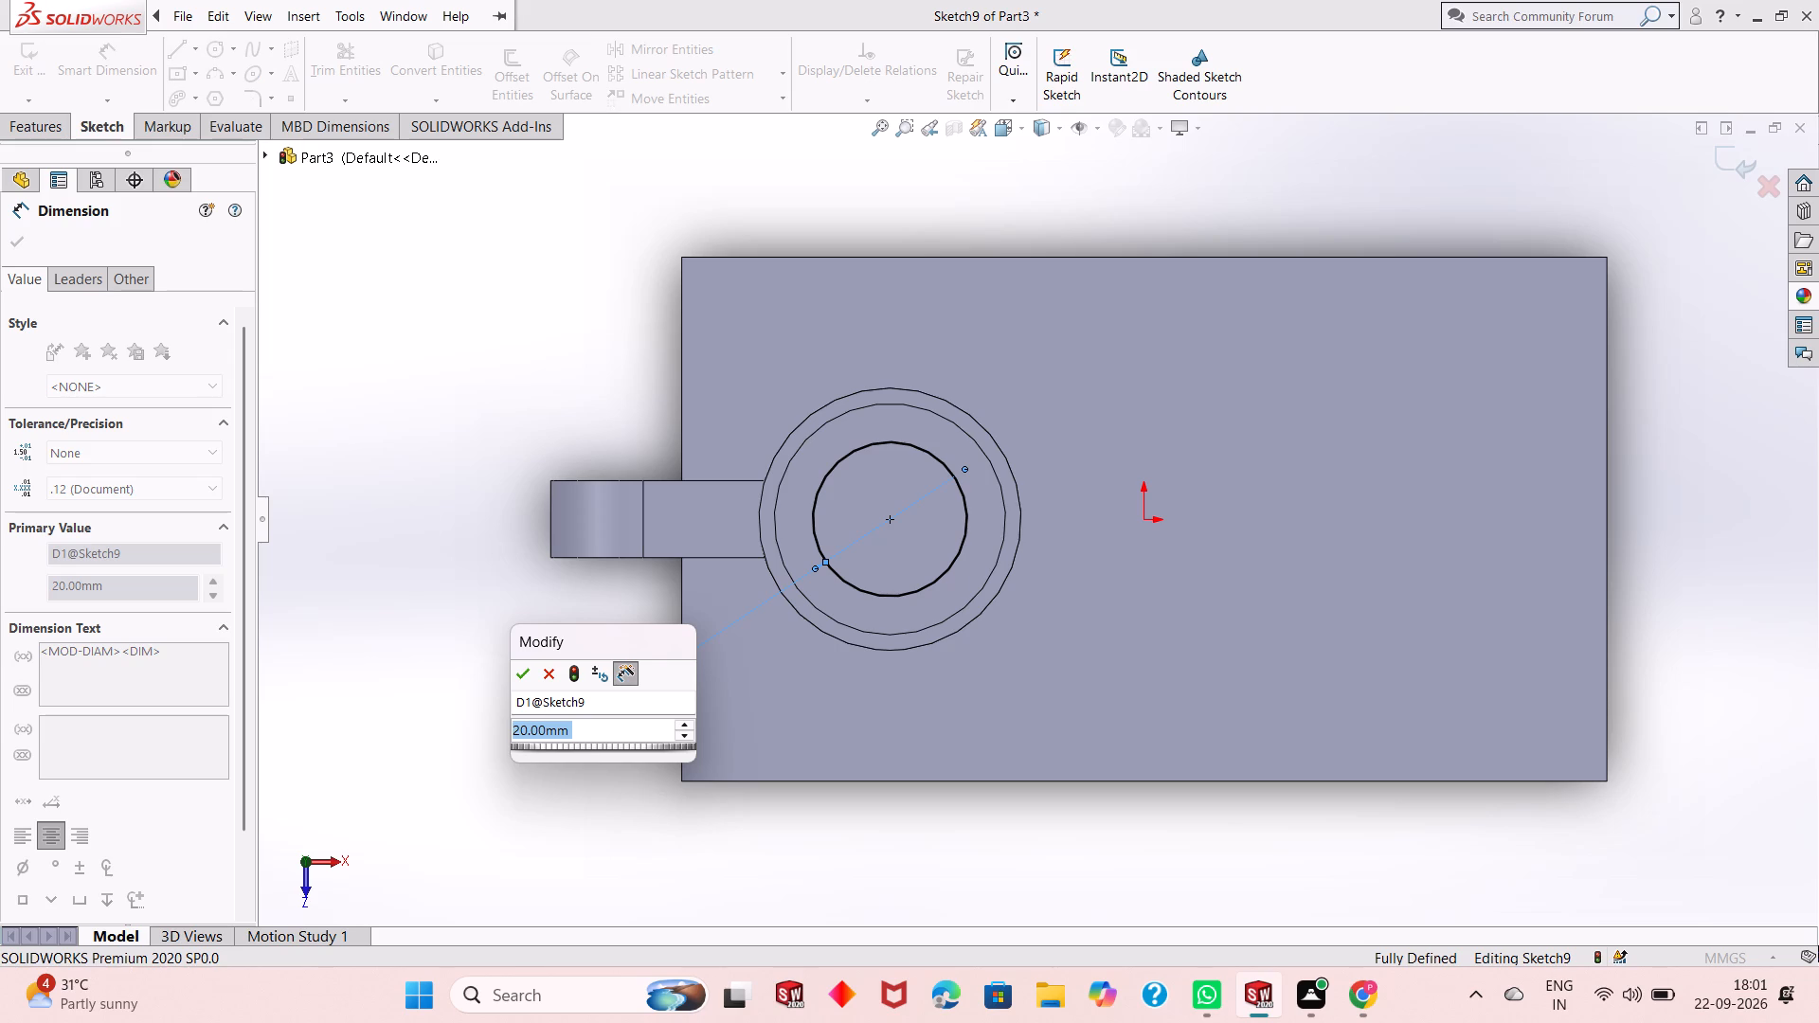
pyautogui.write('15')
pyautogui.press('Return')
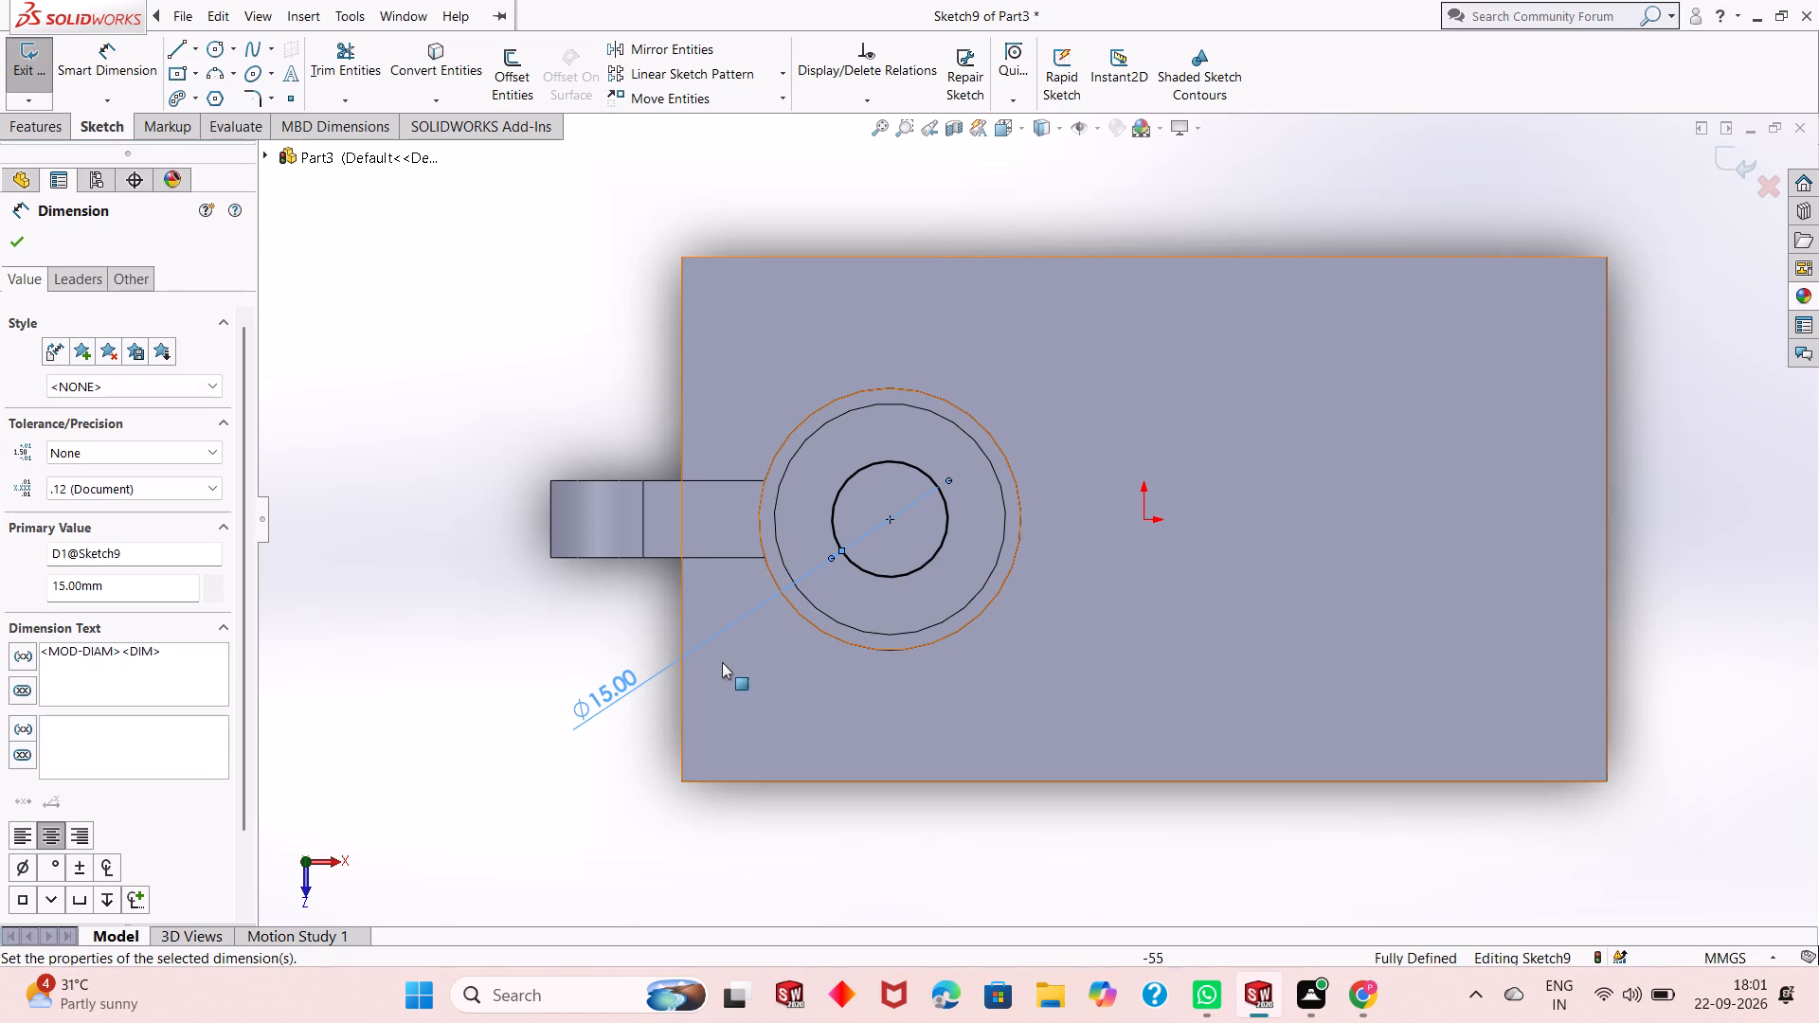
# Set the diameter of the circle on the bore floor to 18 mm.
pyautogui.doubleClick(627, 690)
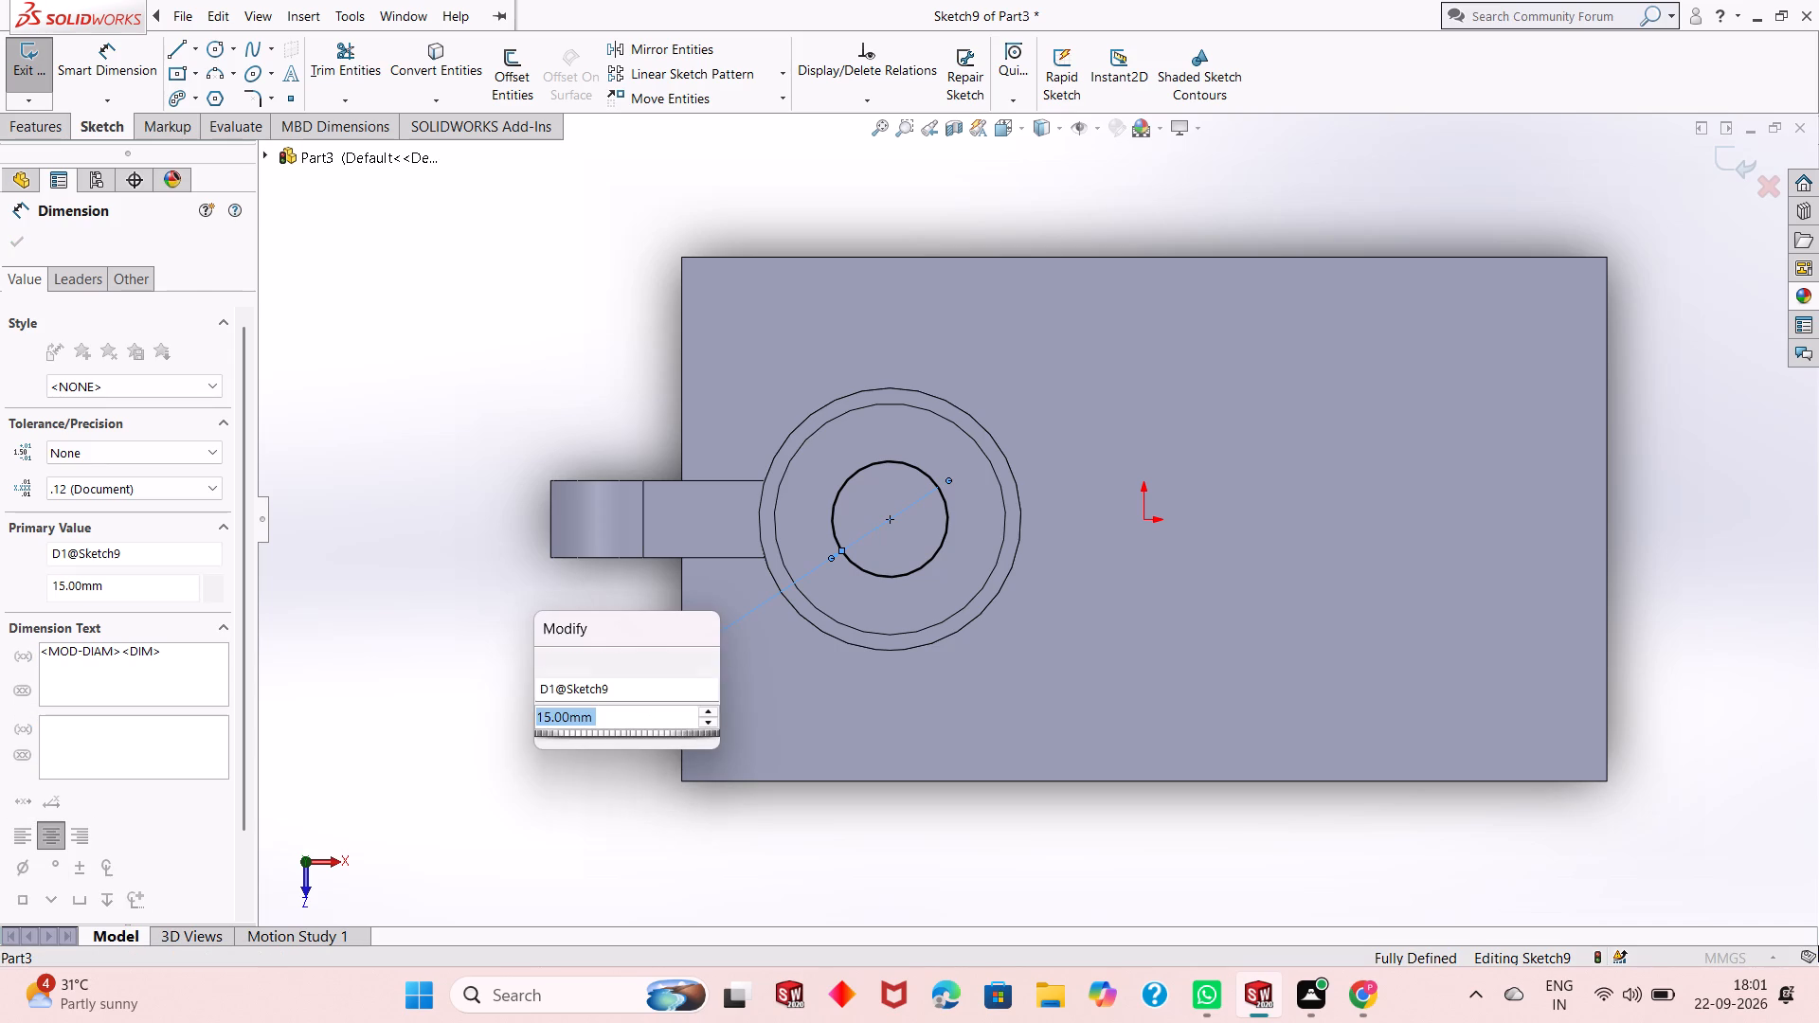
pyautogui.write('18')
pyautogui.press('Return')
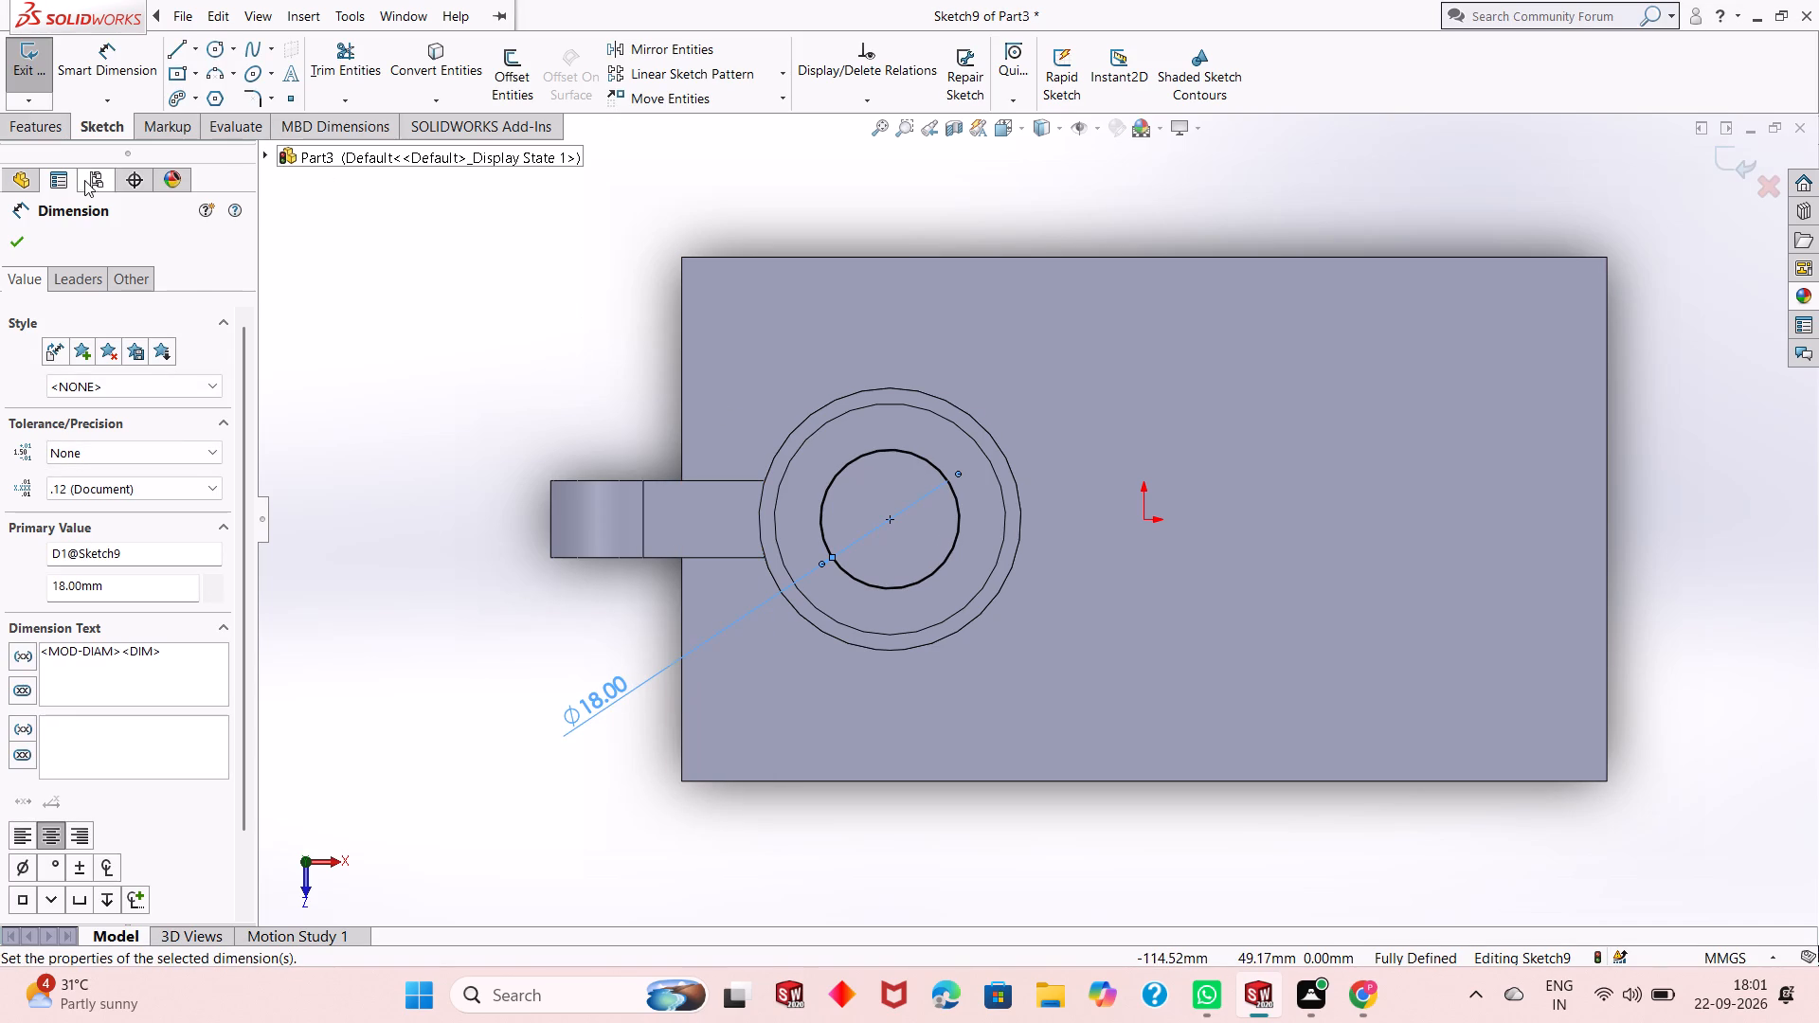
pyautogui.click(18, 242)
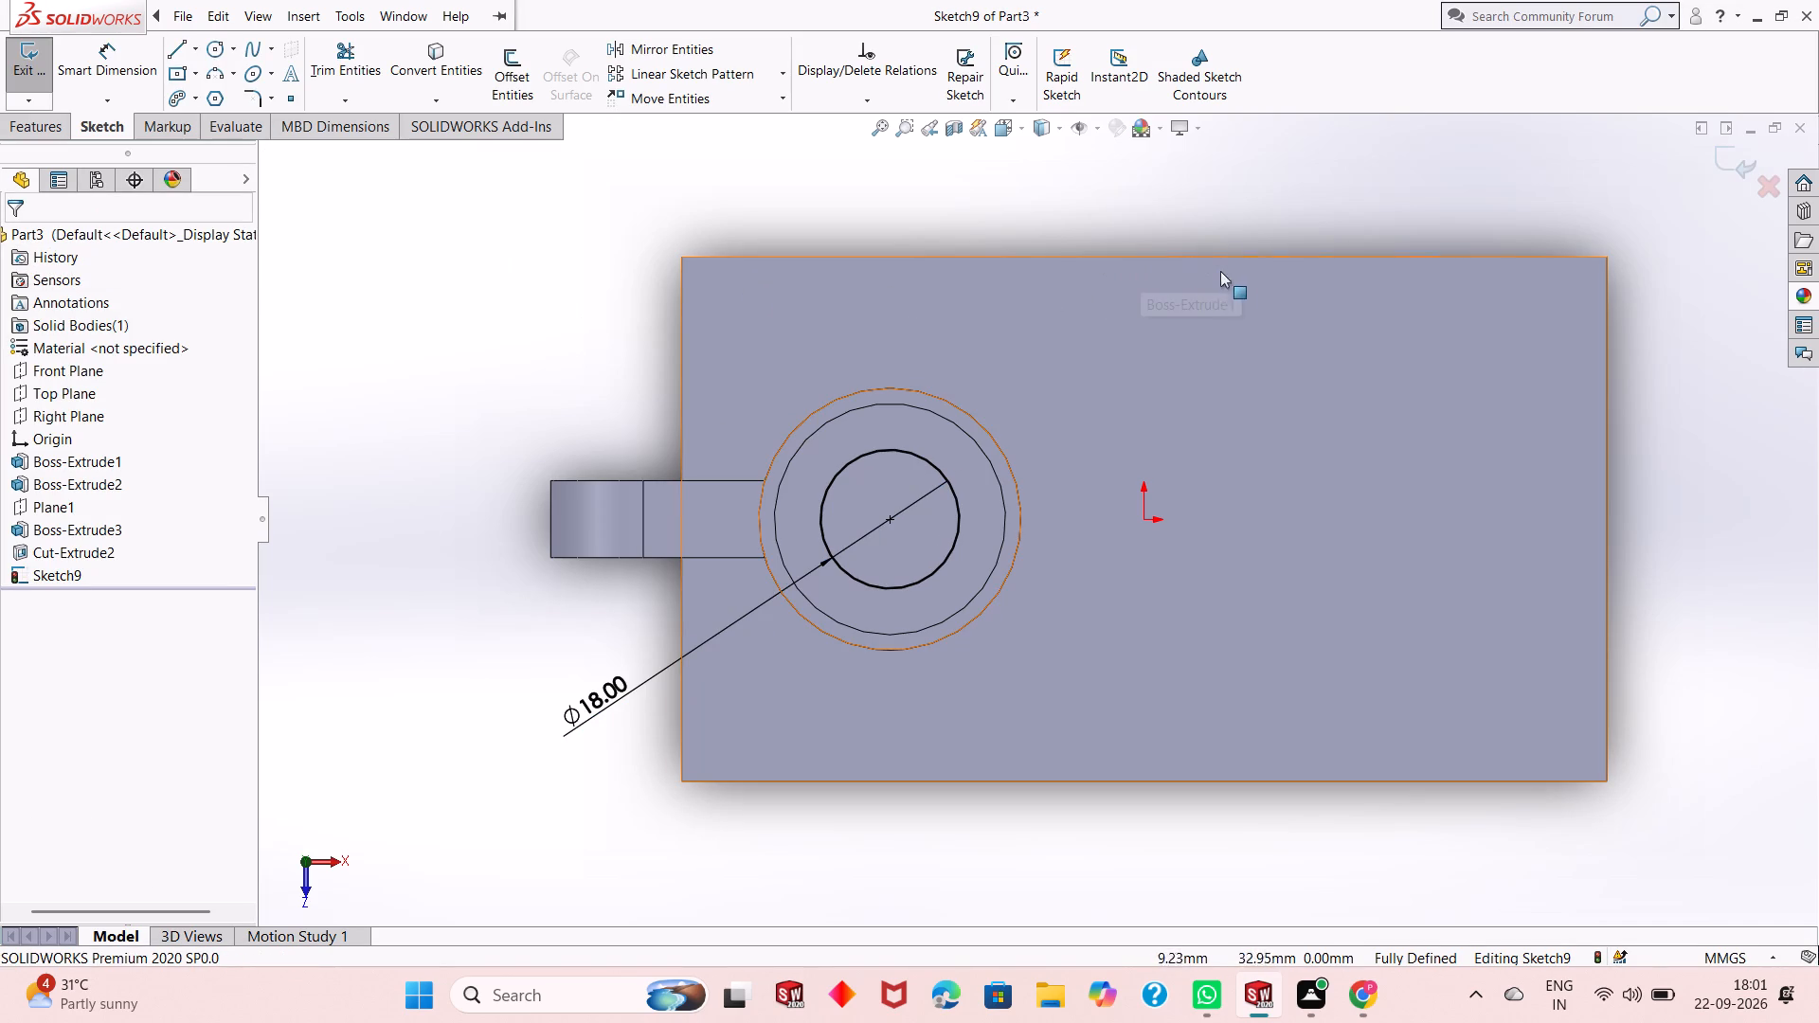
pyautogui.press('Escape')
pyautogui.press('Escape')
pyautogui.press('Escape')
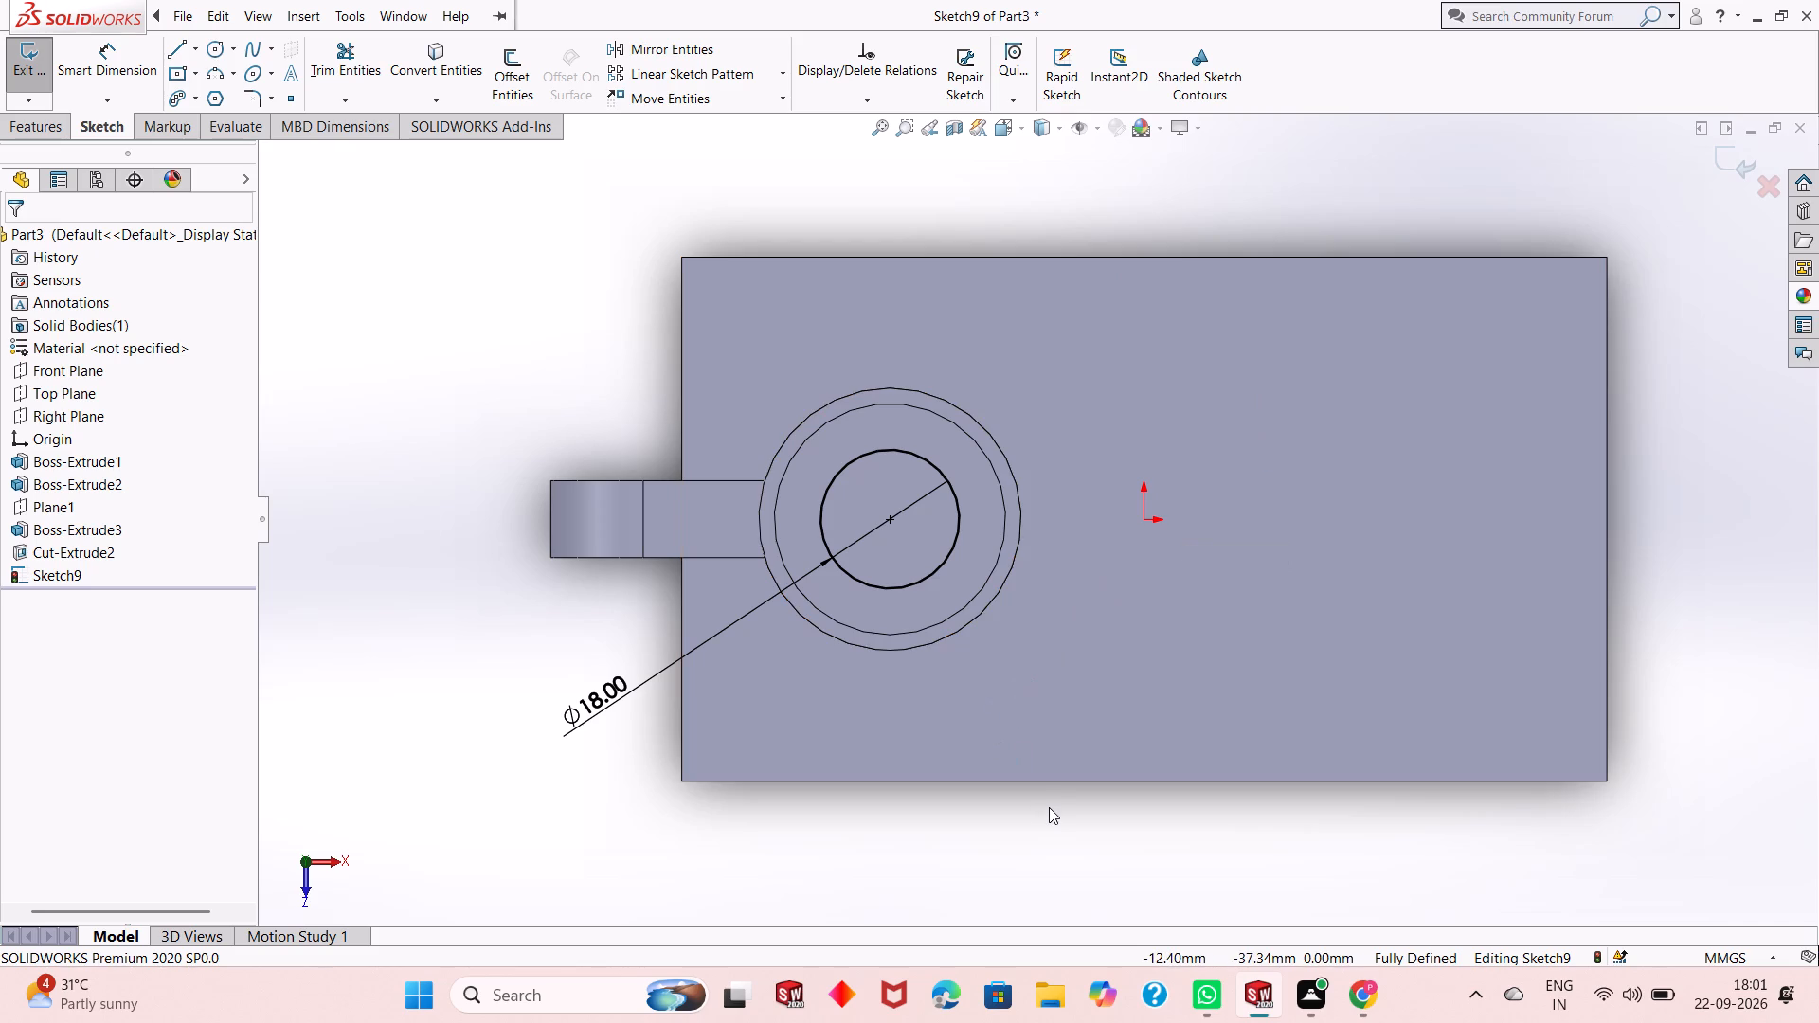
# Examine the 18 mm circle inside the boss's bore from straight above and from steep and shallow oblique angles.
pyautogui.moveTo(1051, 789); pyautogui.dragTo(1054, 590, button='middle')
pyautogui.moveTo(1026, 494); pyautogui.dragTo(1039, 577, button='middle')
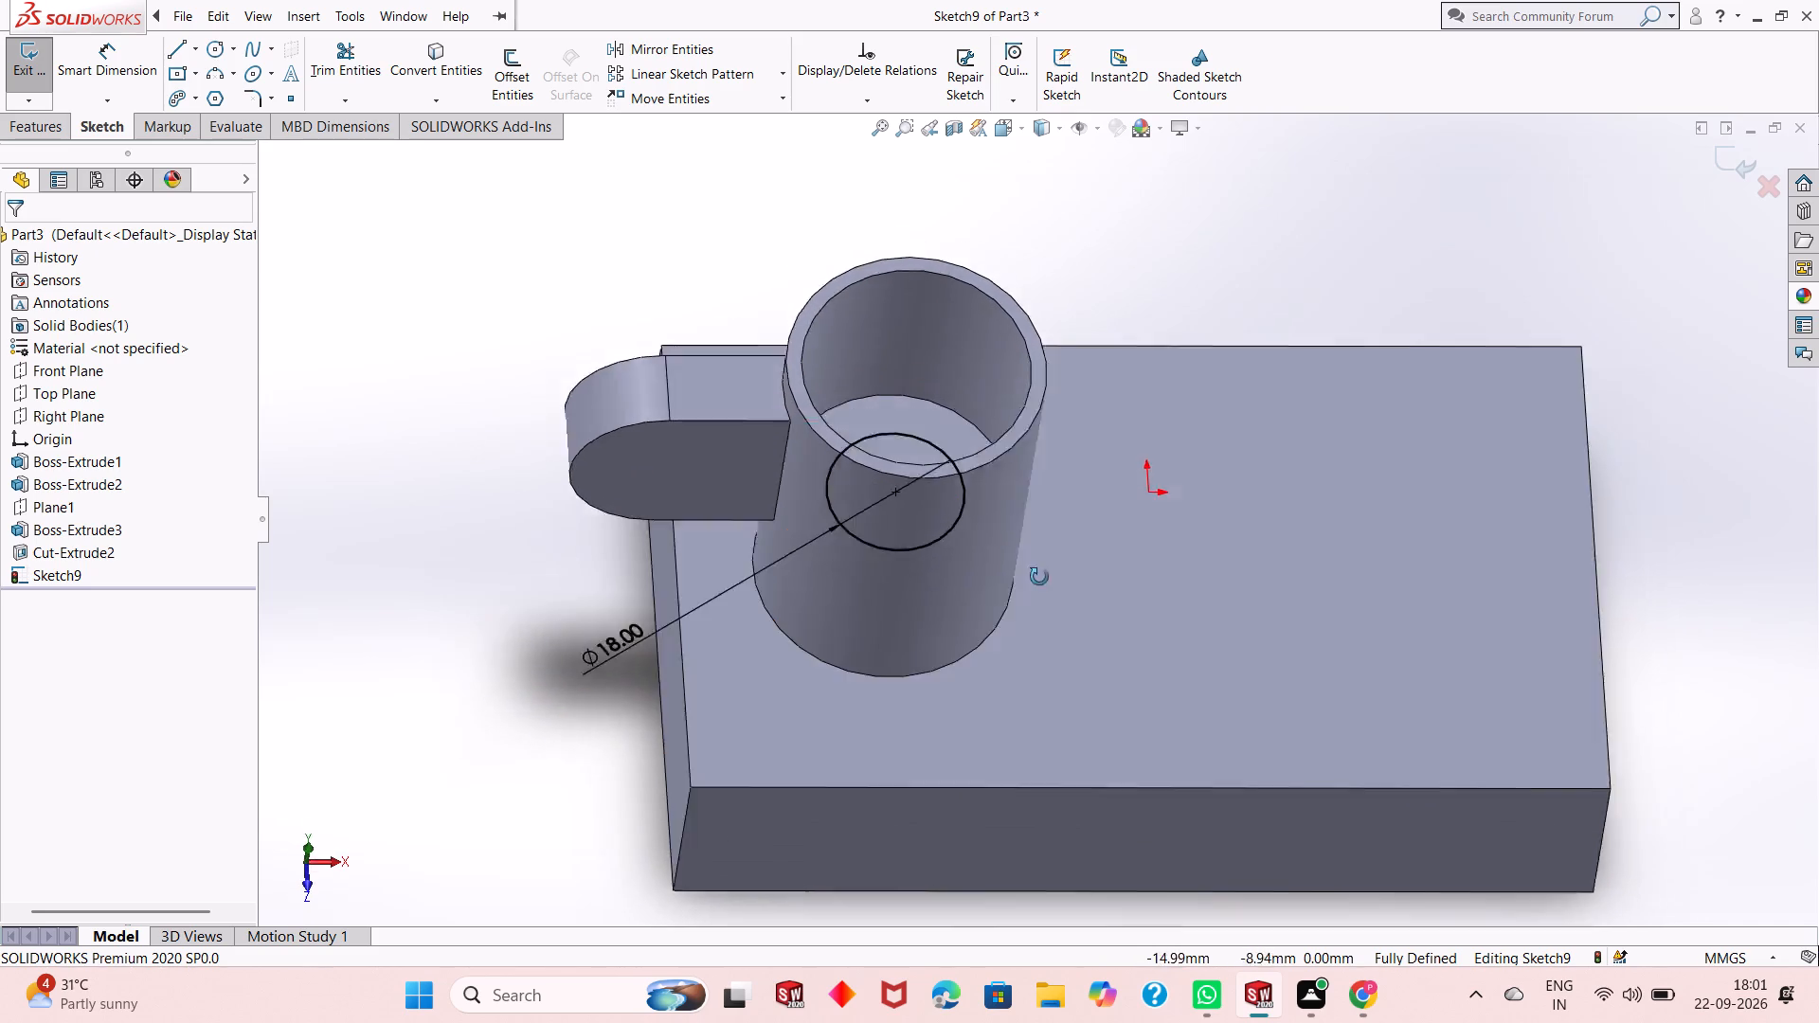
pyautogui.moveTo(1039, 577); pyautogui.dragTo(1056, 718, button='middle')
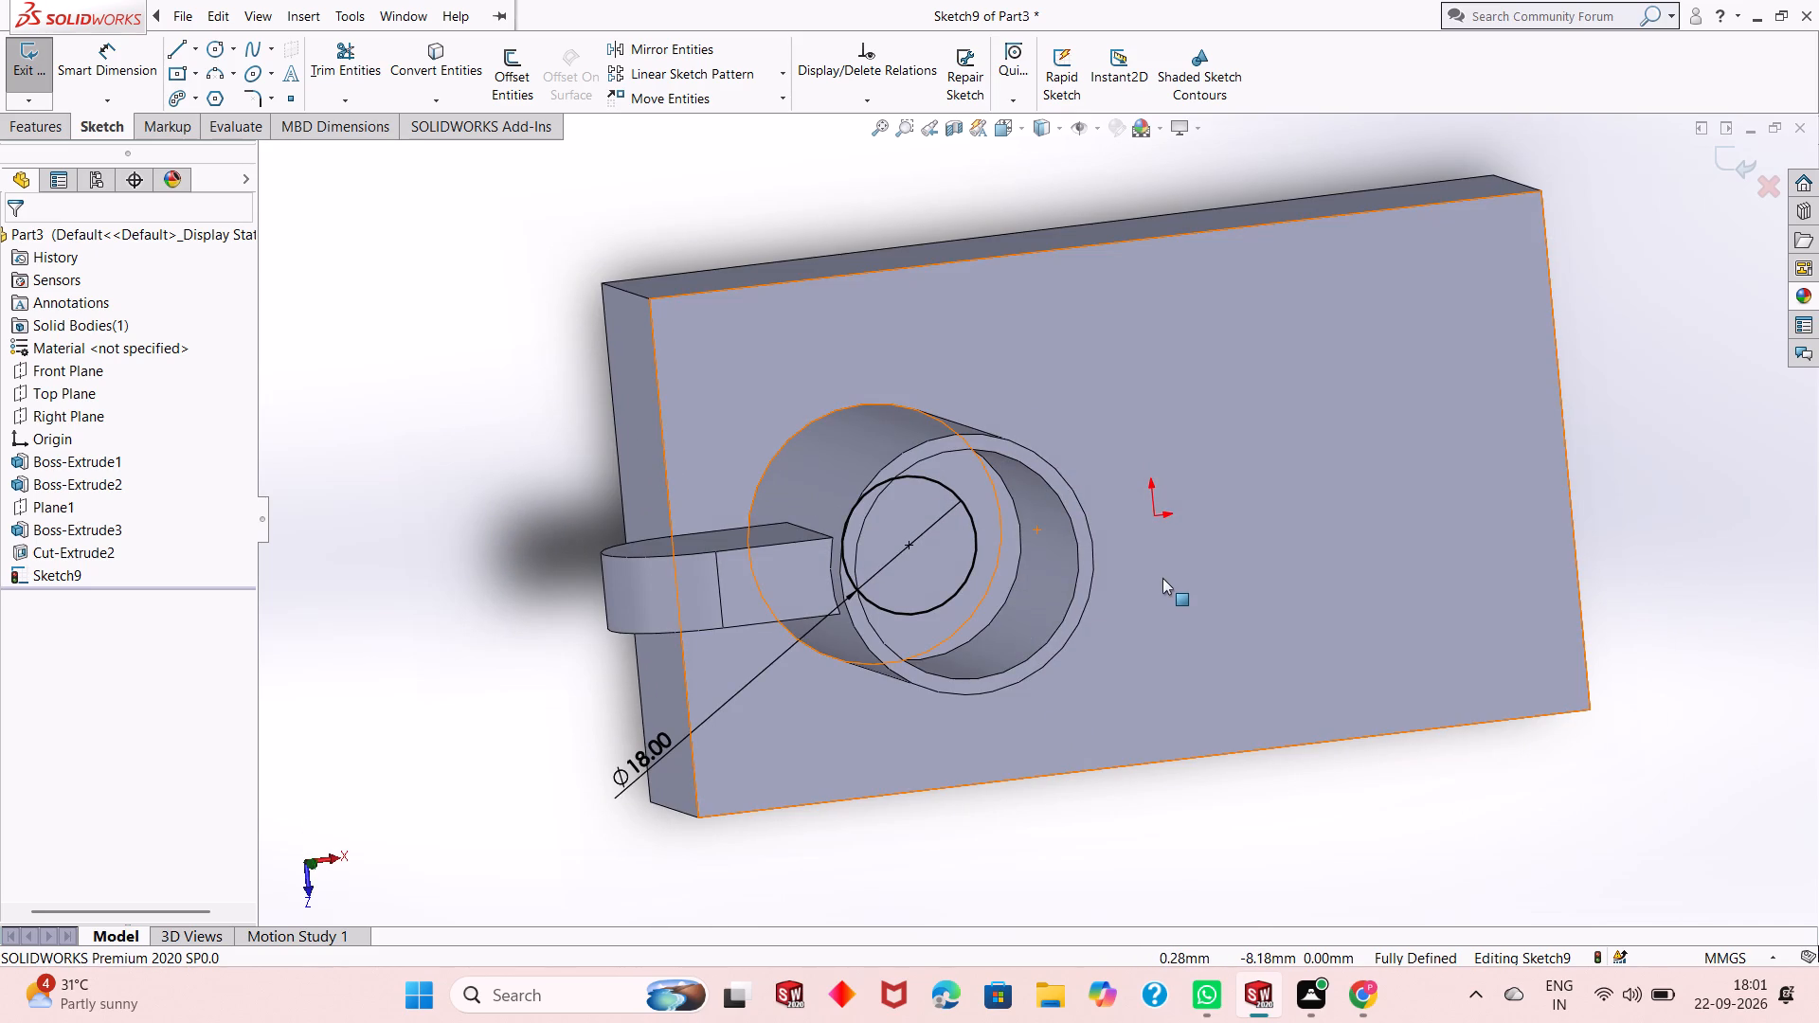
pyautogui.hotkey('ctrl', '8')
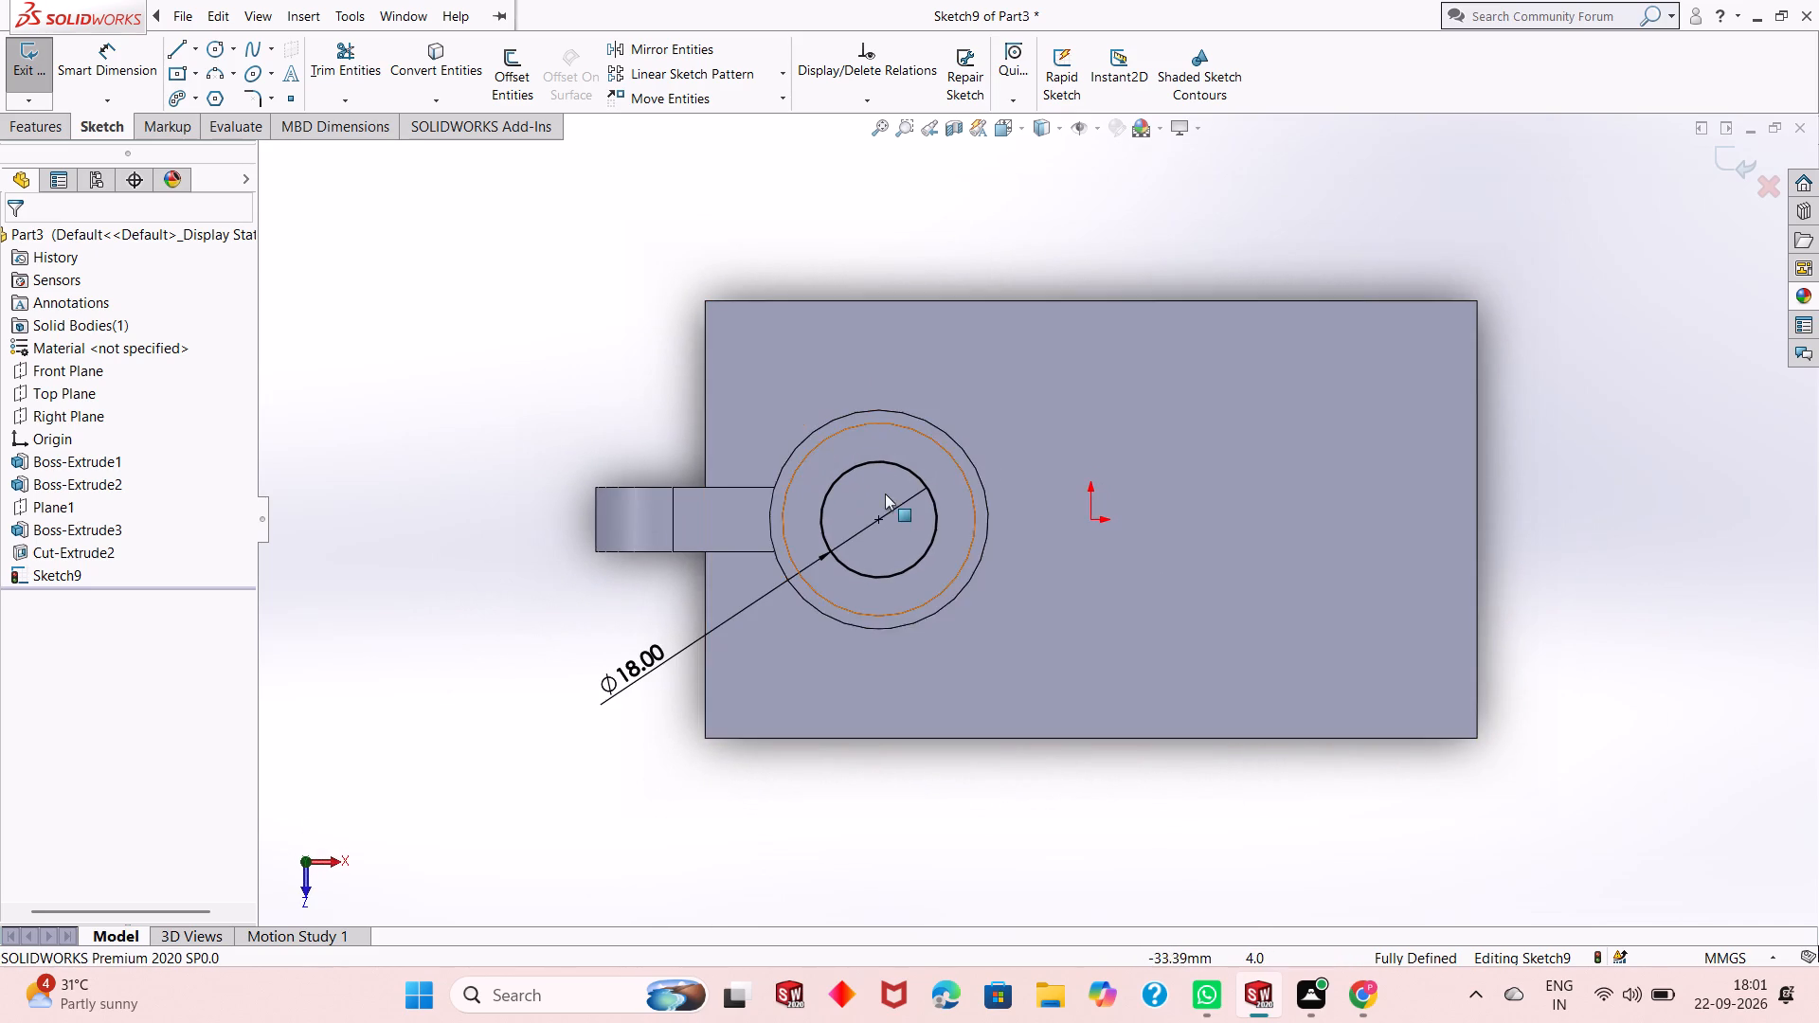
pyautogui.scroll(-2, 889, 494)
pyautogui.moveTo(932, 541); pyautogui.dragTo(931, 401, button='middle')
pyautogui.scroll(2, 931, 428)
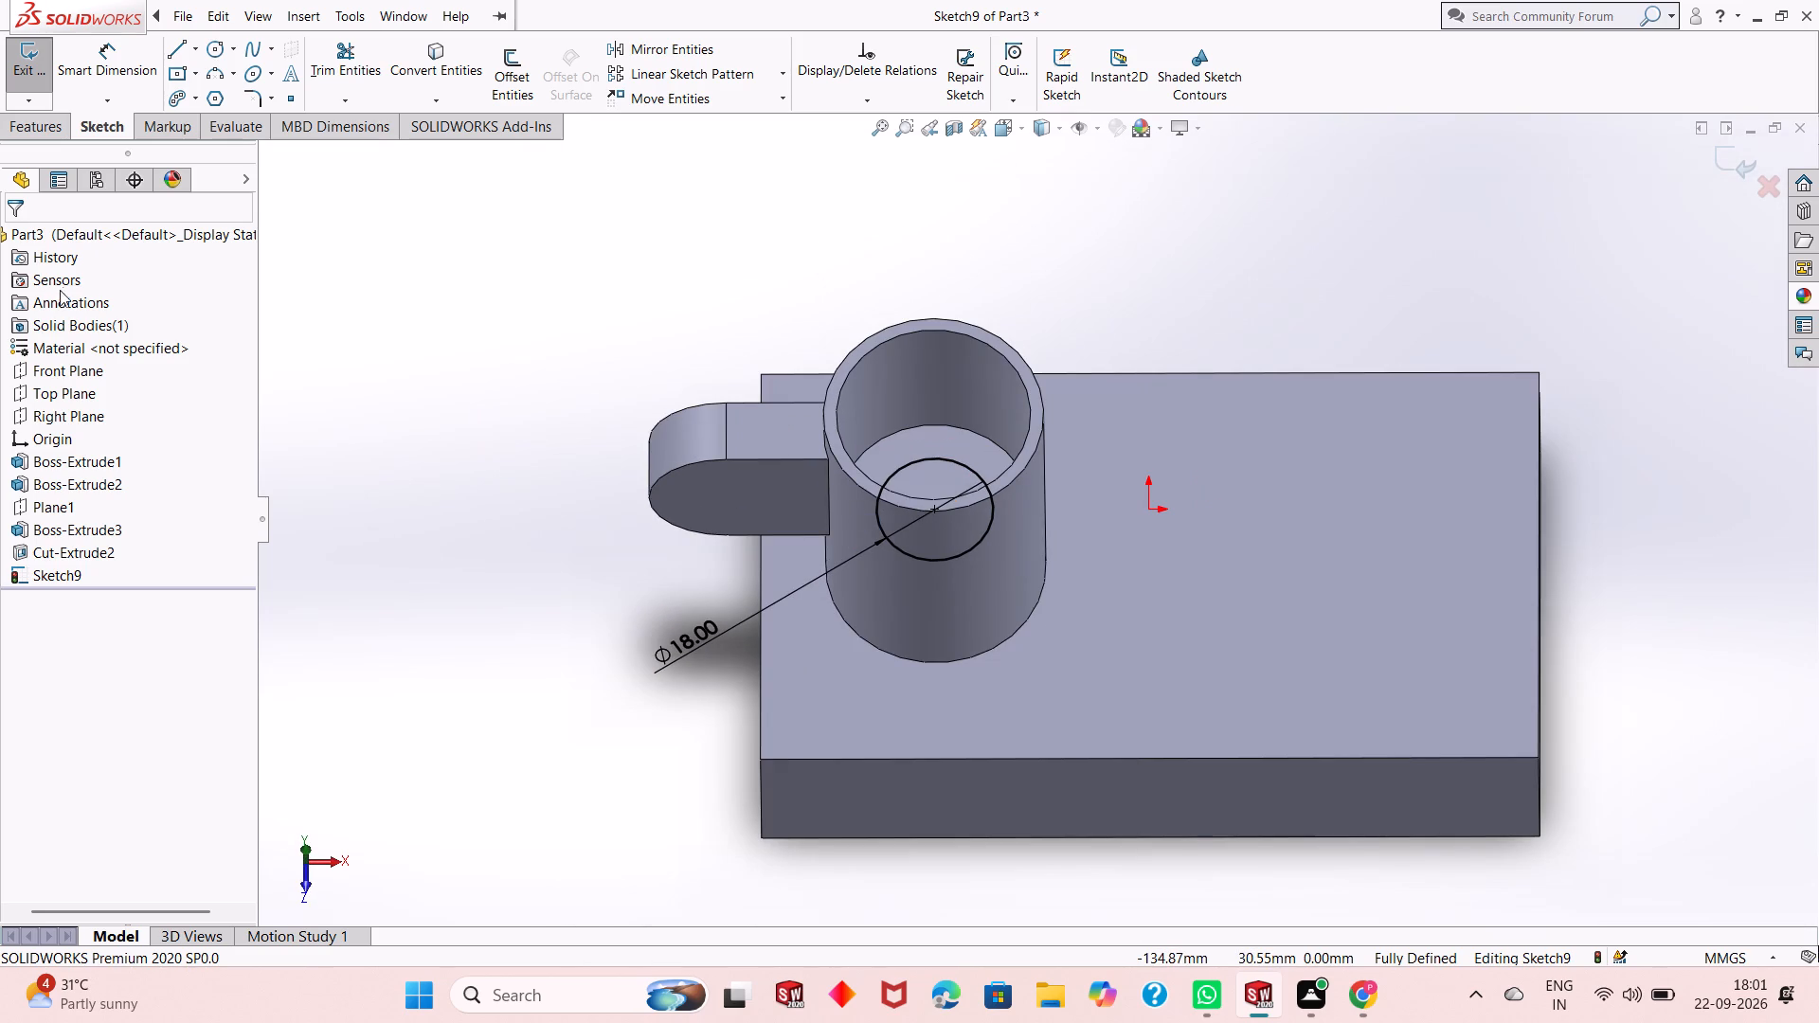
pyautogui.moveTo(873, 549); pyautogui.dragTo(873, 471, button='middle')
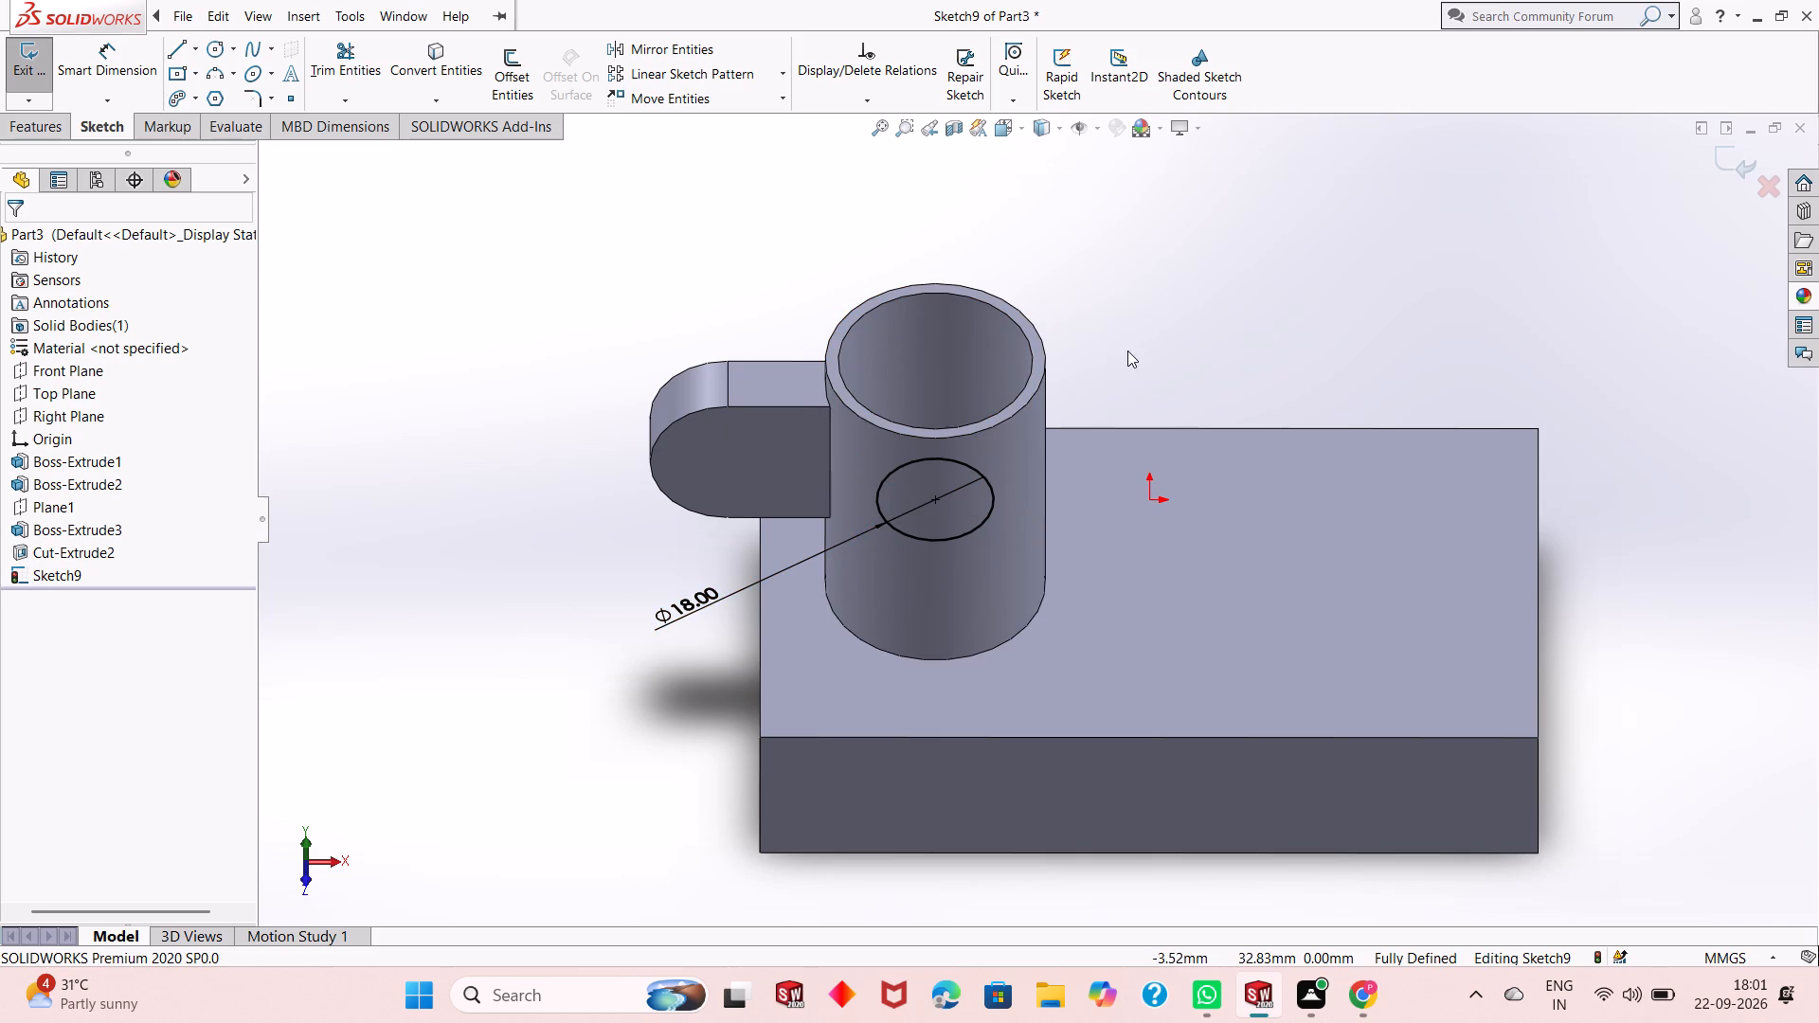
pyautogui.press('Escape')
# Undo the bore-floor circle with its dimension and sketch, and the bore cut, back to the 30 mm circle sketch on the boss top.
pyautogui.hotkey('ctrl', 'z')
pyautogui.hotkey('ctrl', 'z')
pyautogui.hotkey('ctrl', 'z')
pyautogui.hotkey('ctrl', 'z')
pyautogui.hotkey('ctrl', 'z')
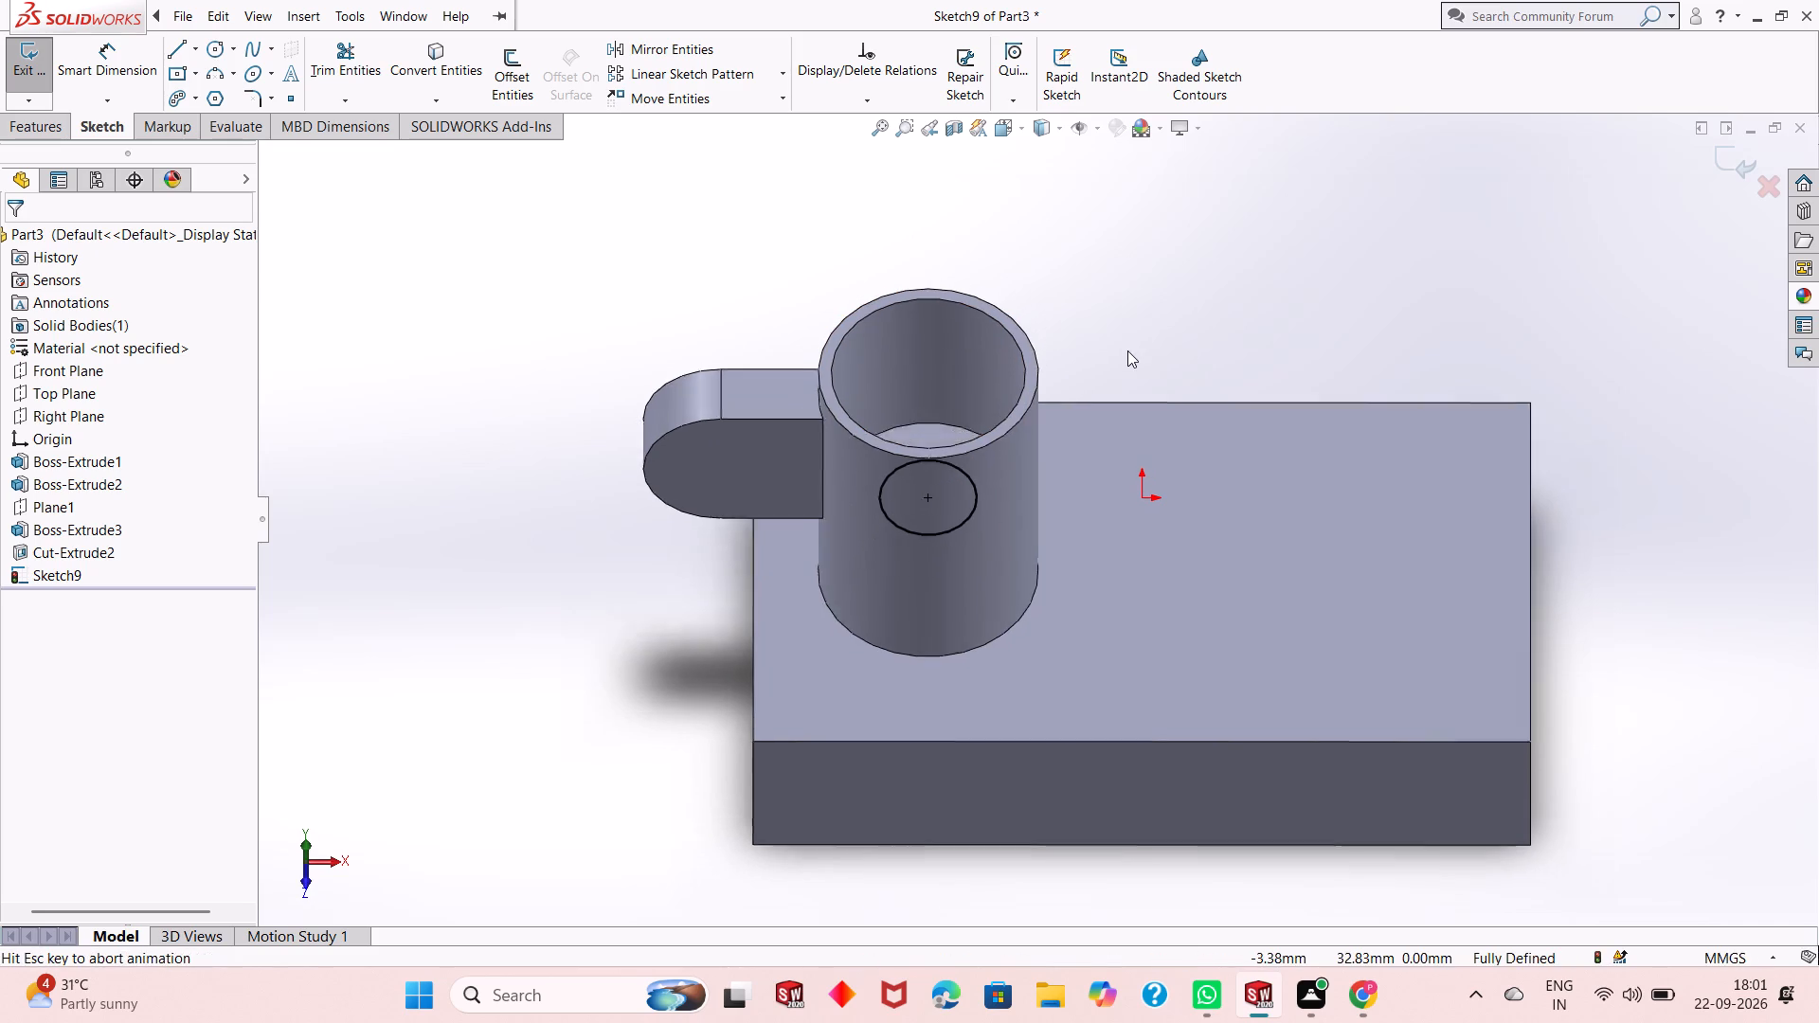
pyautogui.hotkey('ctrl', 'z')
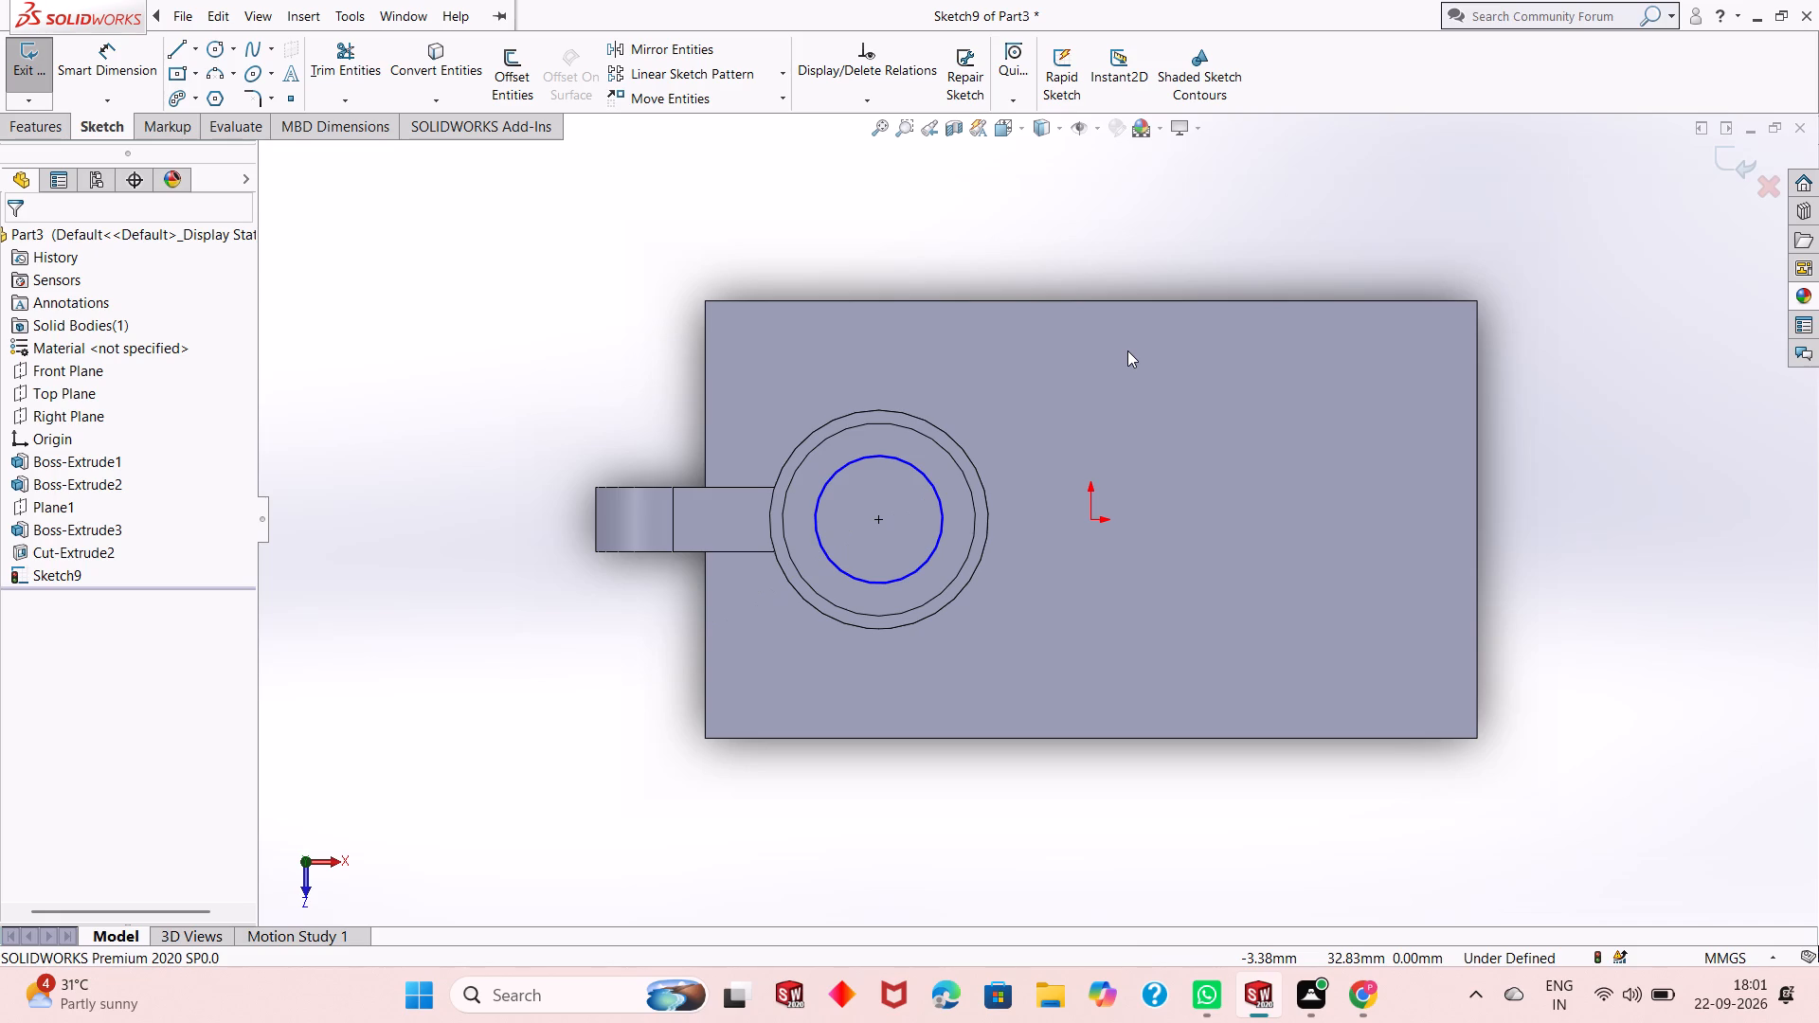
pyautogui.hotkey('ctrl', 'z')
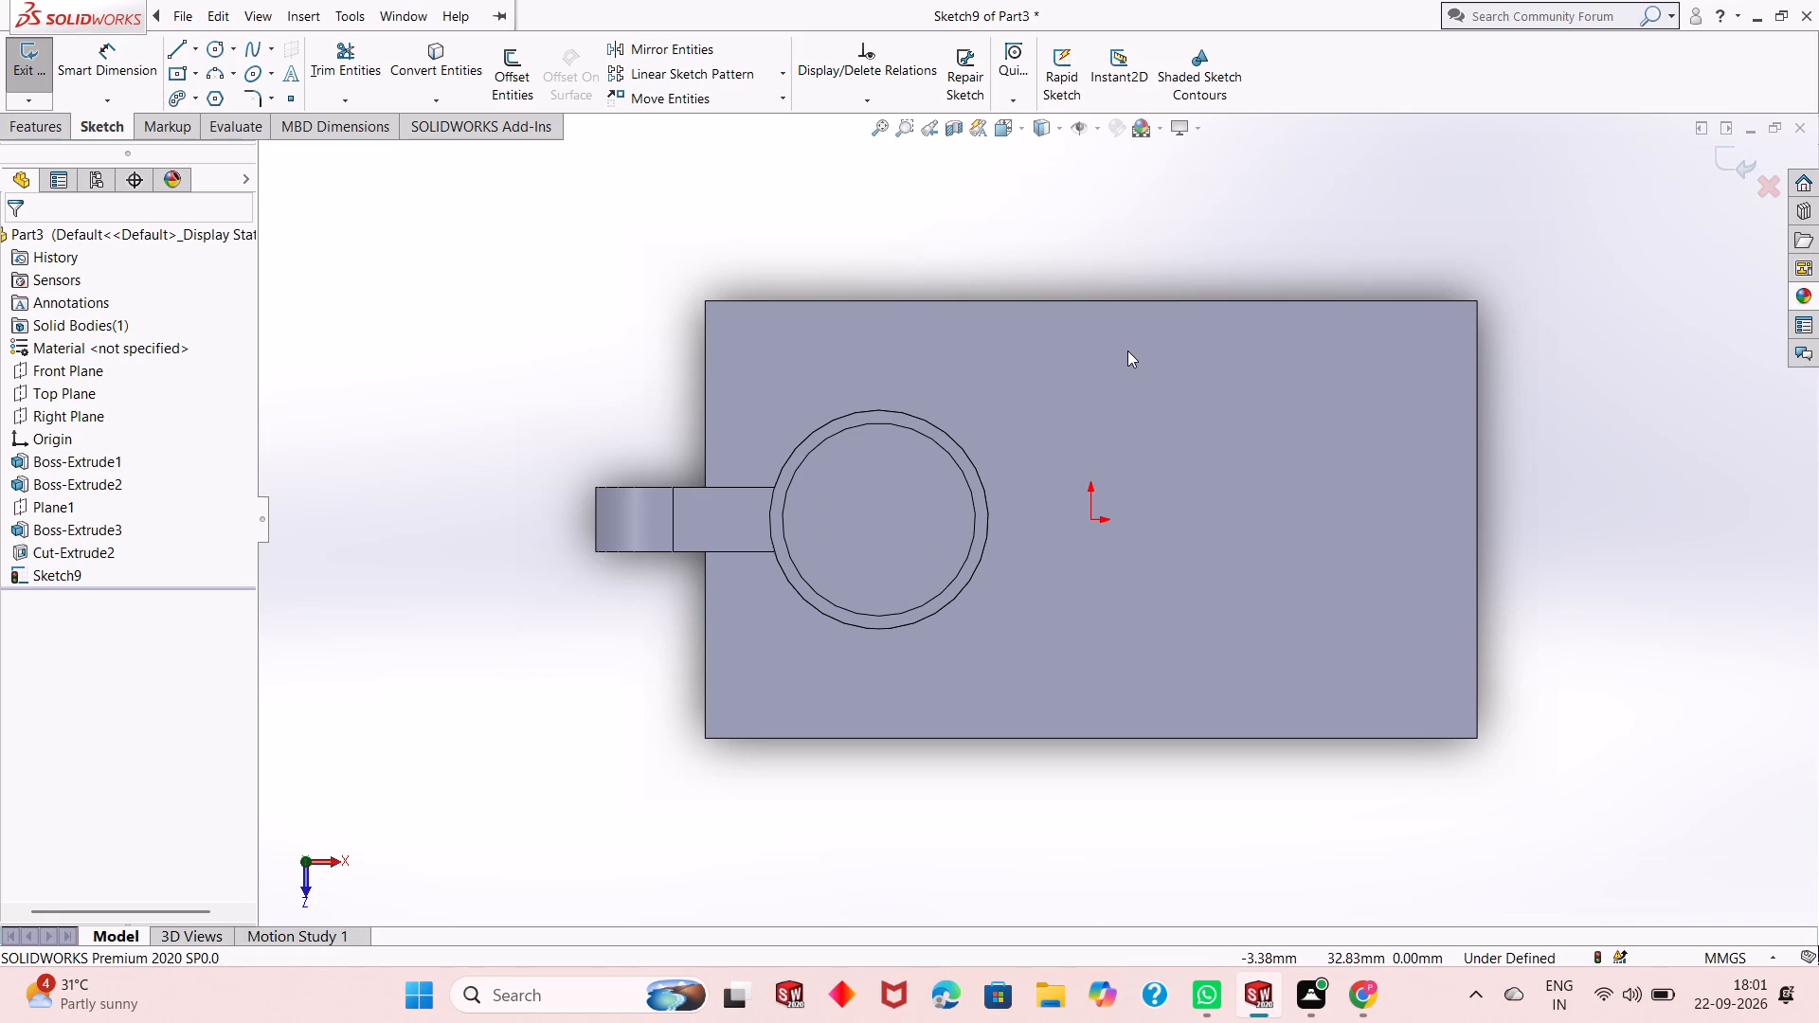
pyautogui.hotkey('ctrl', 'z')
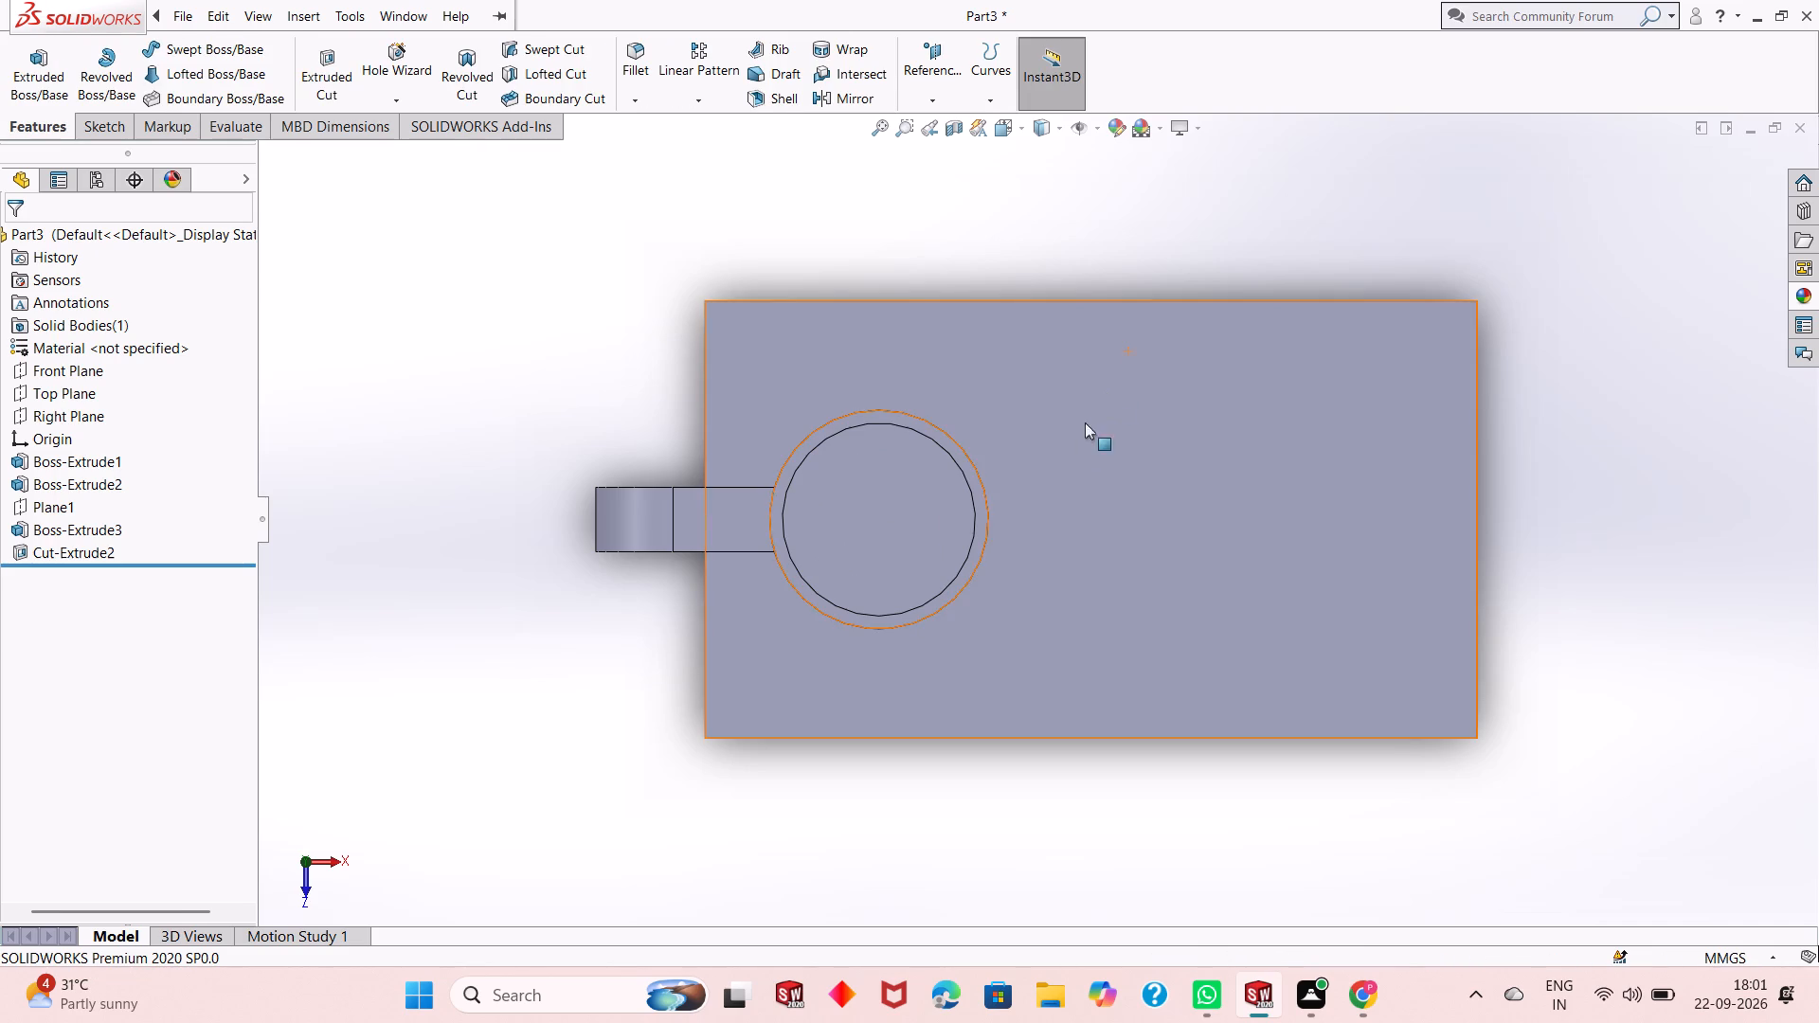
pyautogui.moveTo(1062, 497); pyautogui.dragTo(1063, 368, button='middle')
pyautogui.hotkey('ctrl', 'z')
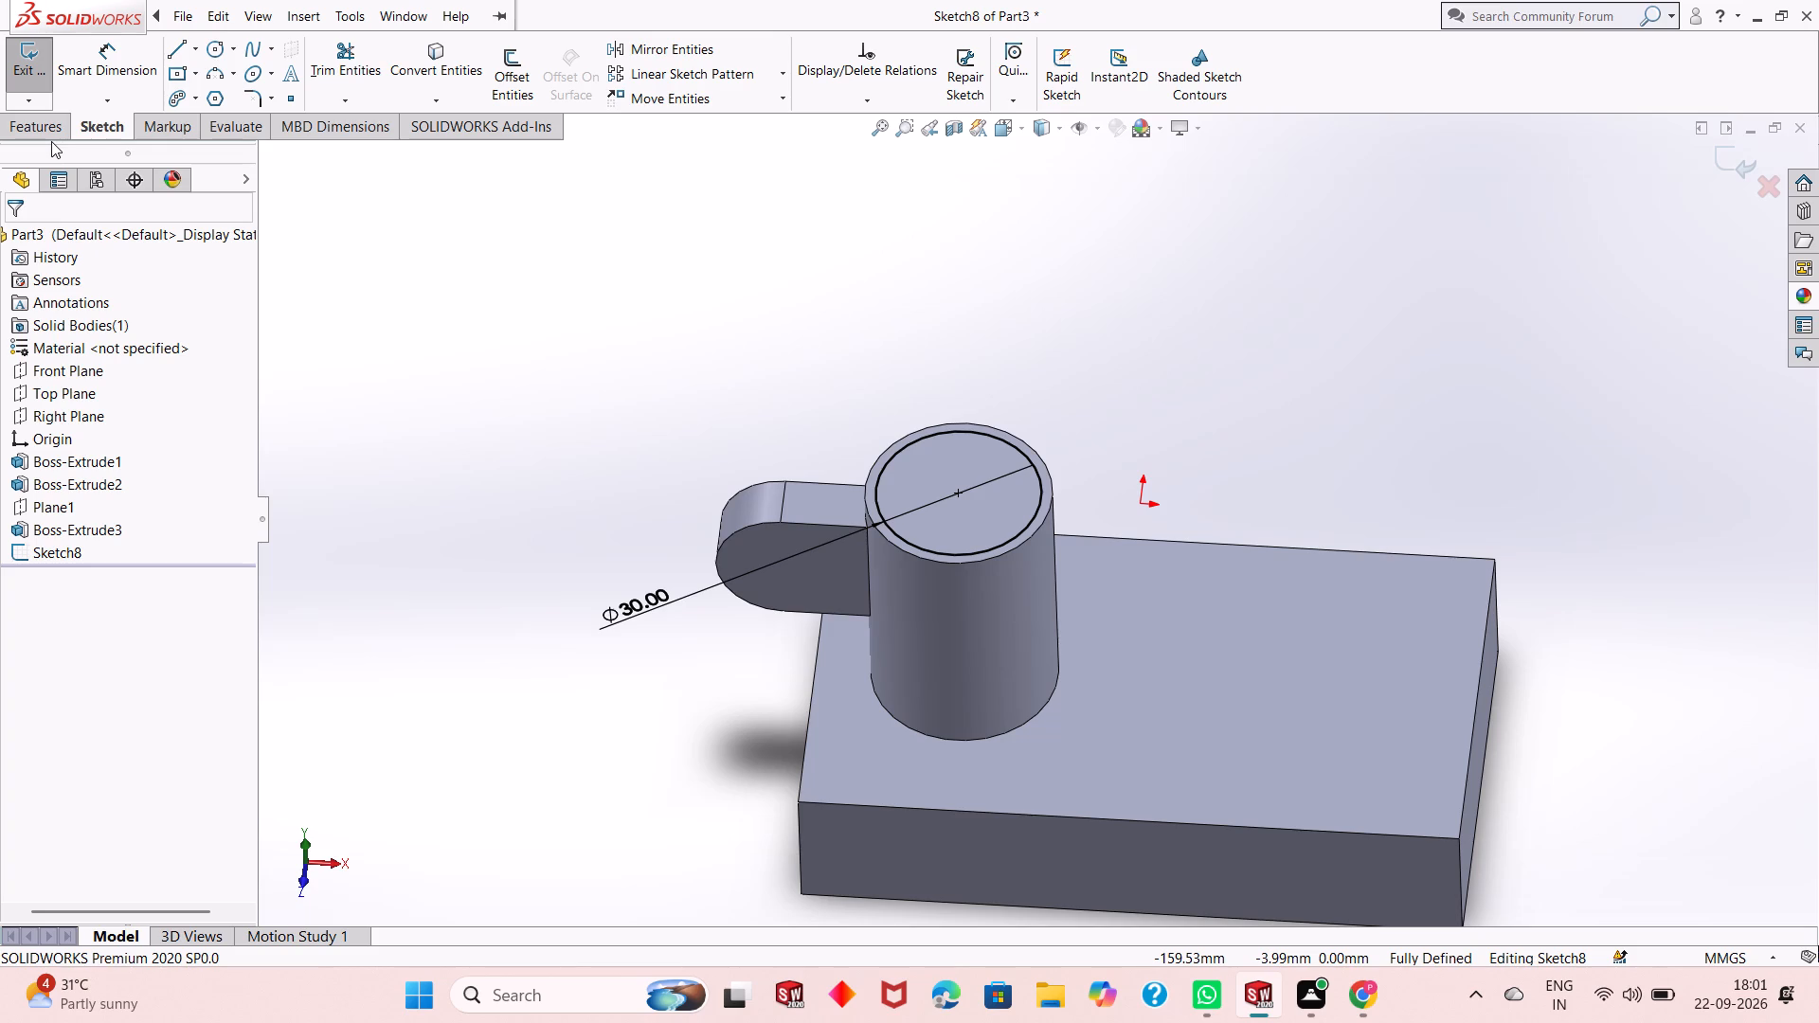
# Cut-extrude the 30 mm circle on top of the boss to a blind depth of 33 mm.
pyautogui.click(43, 128)
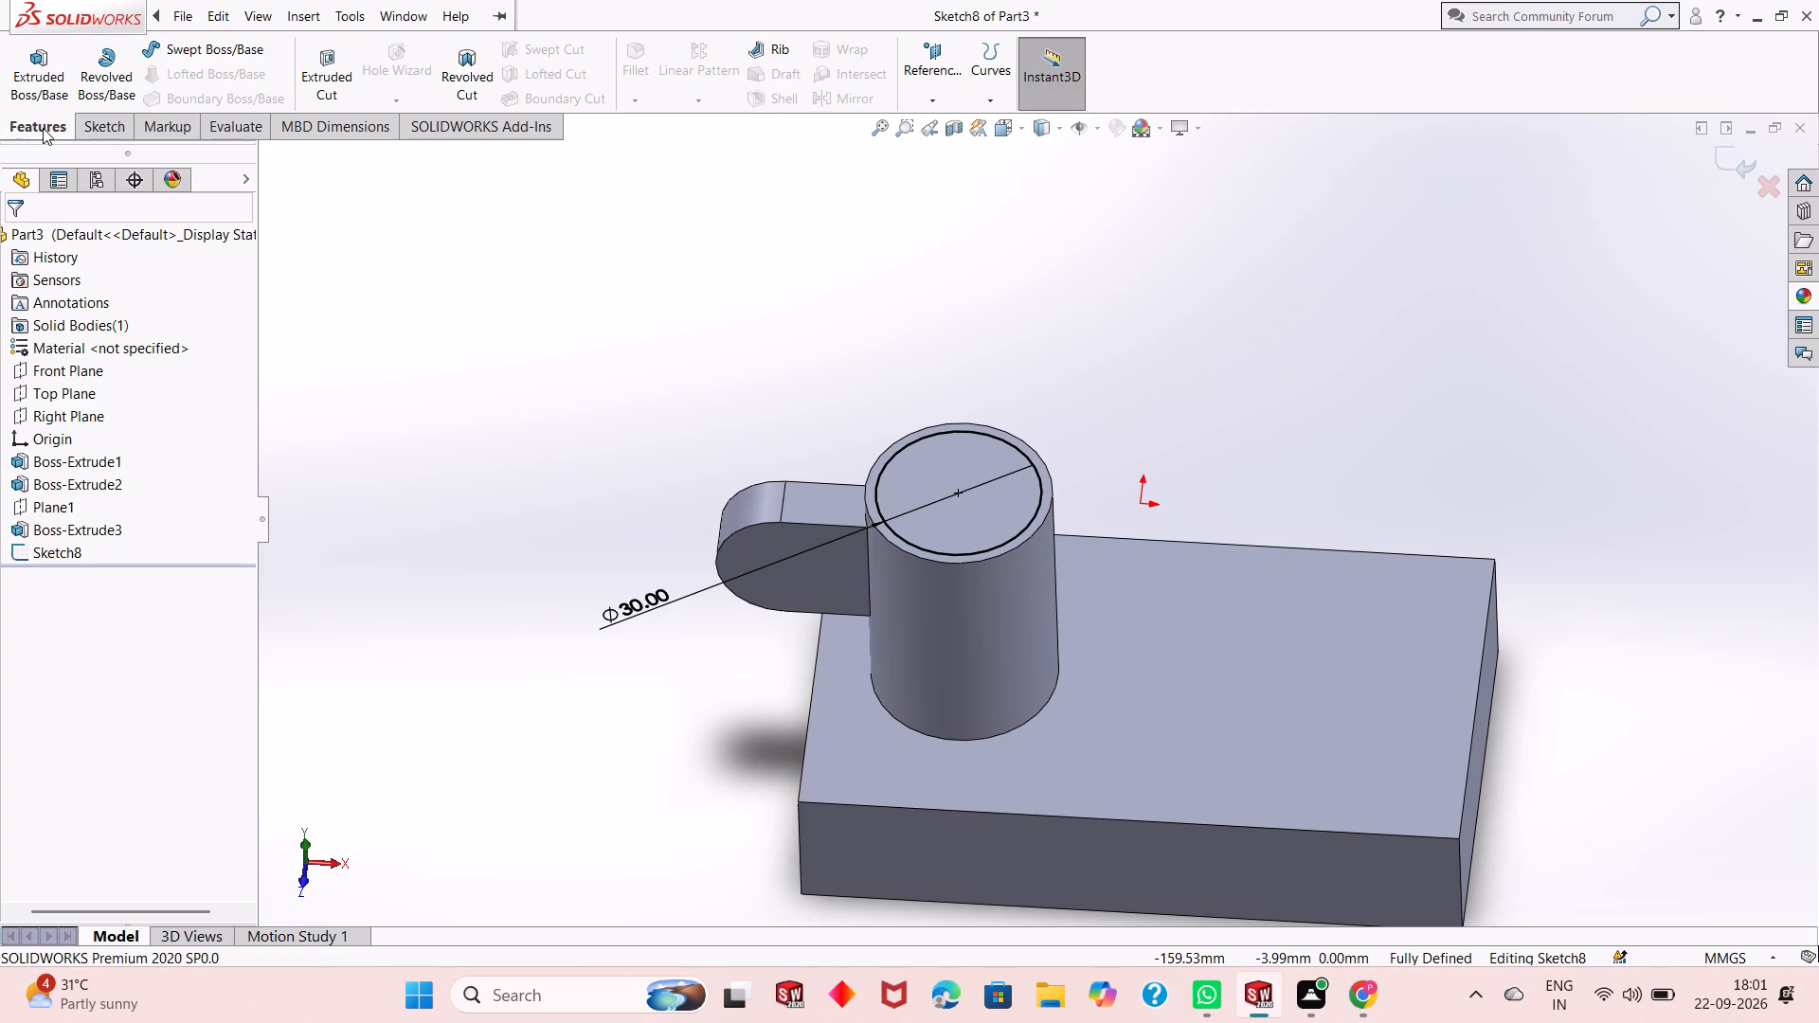
pyautogui.click(333, 67)
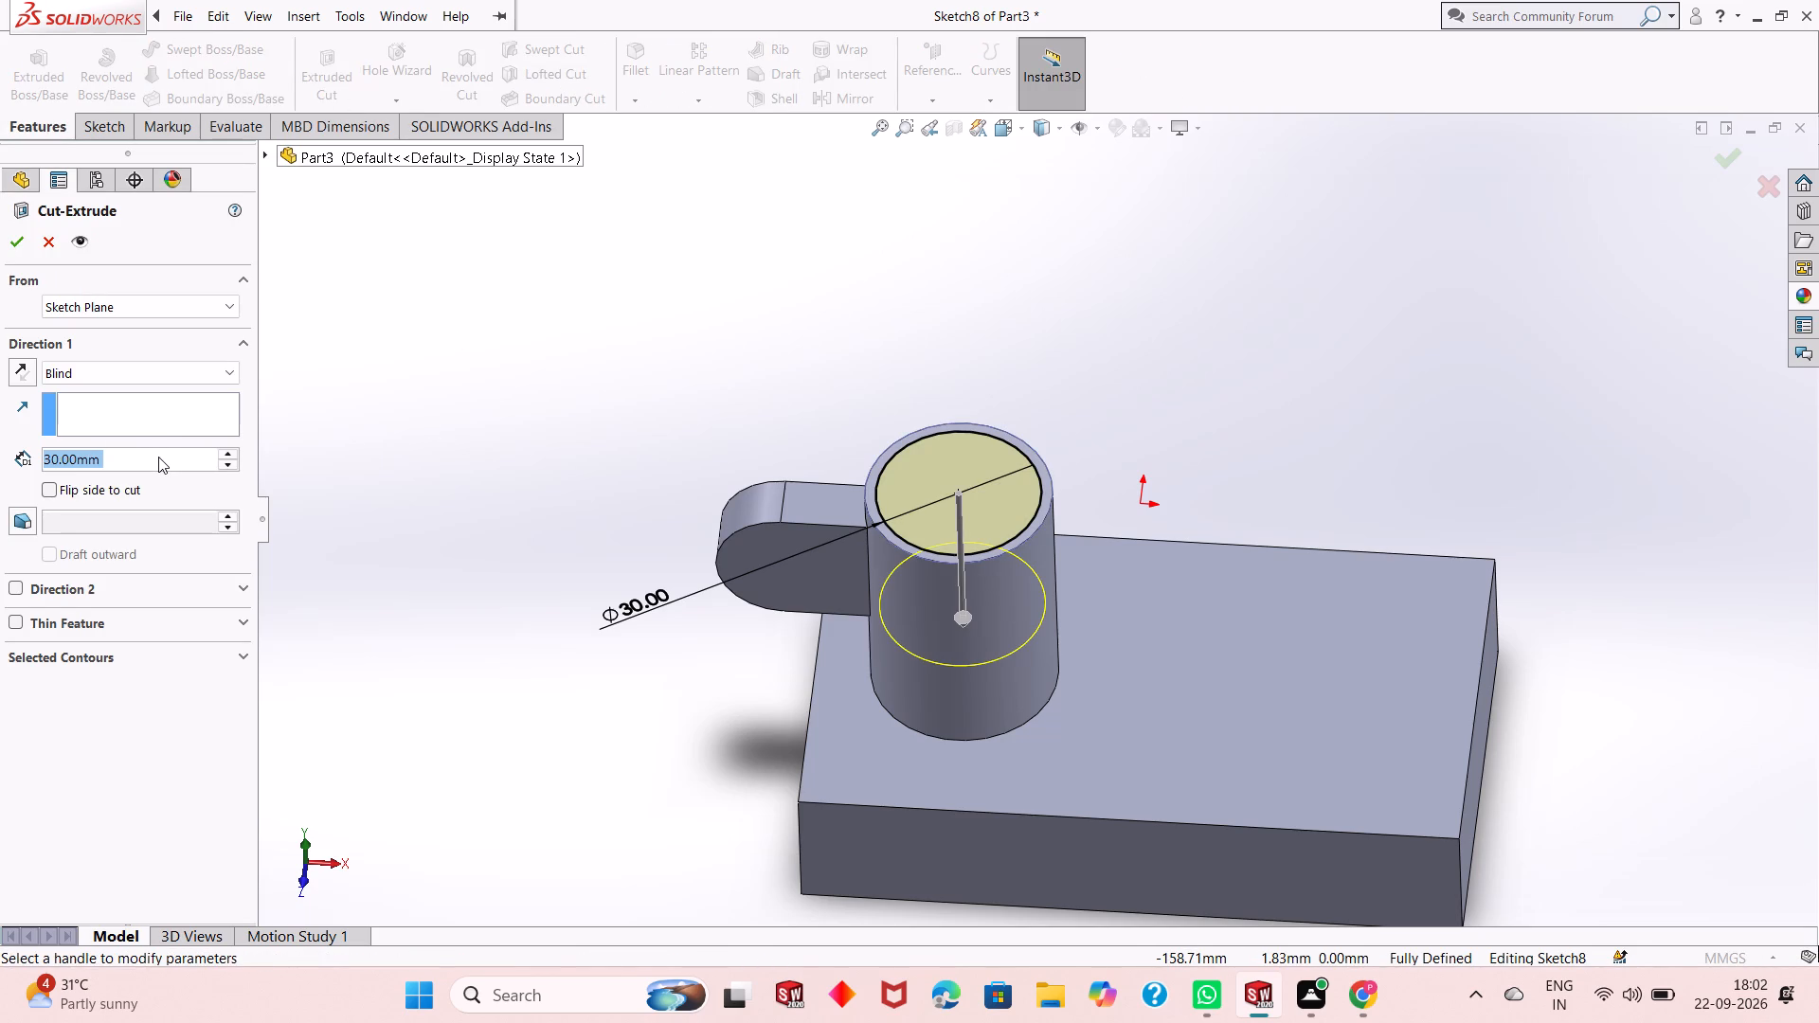
pyautogui.write('35')
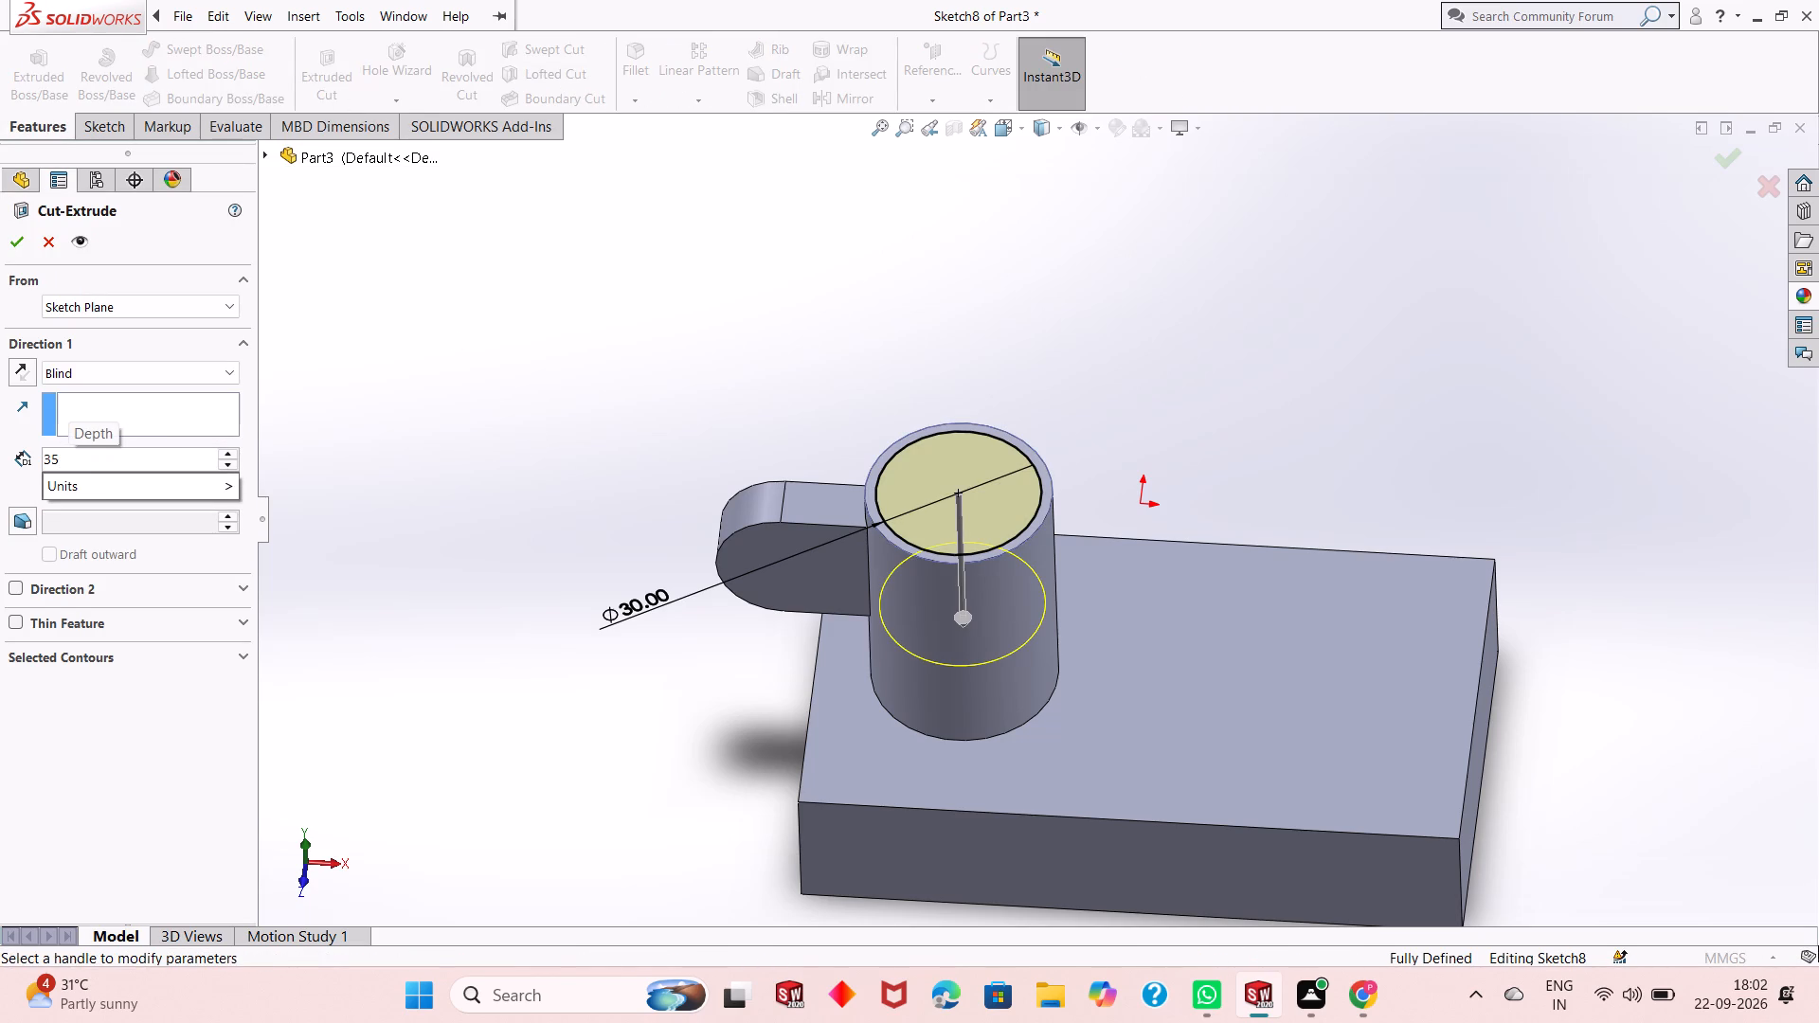
pyautogui.press('Return')
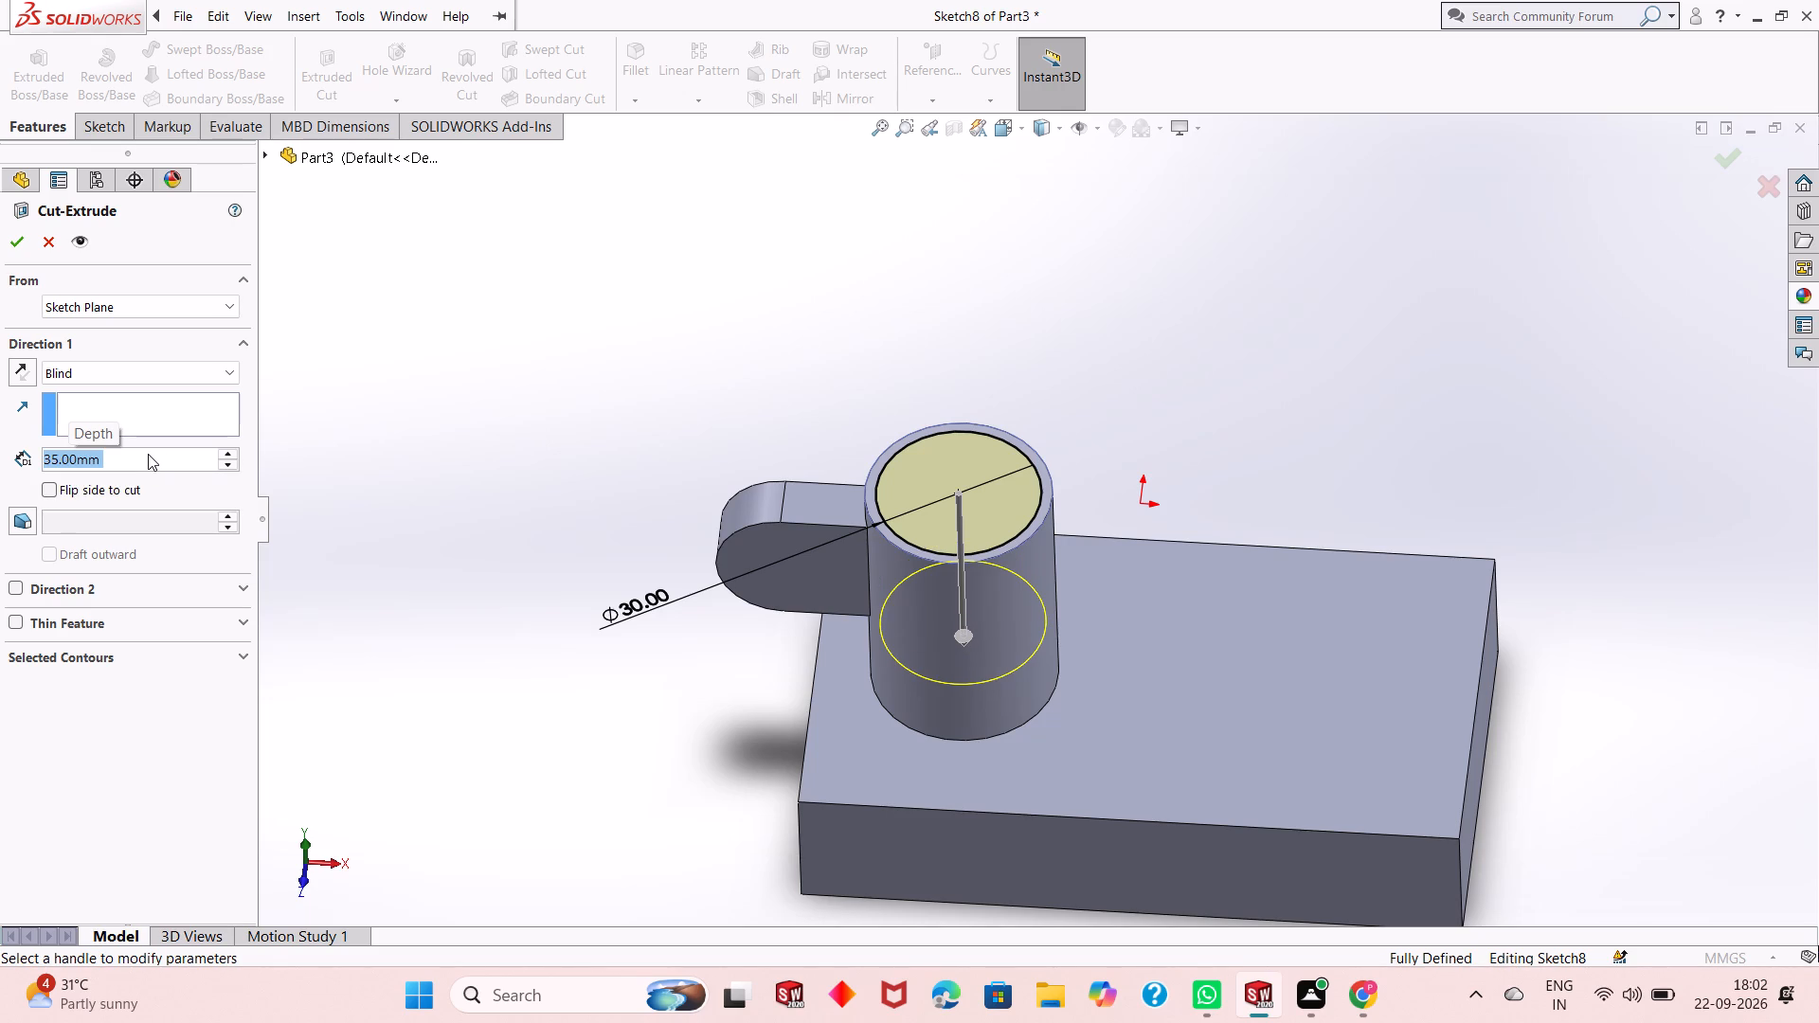
pyautogui.write('33')
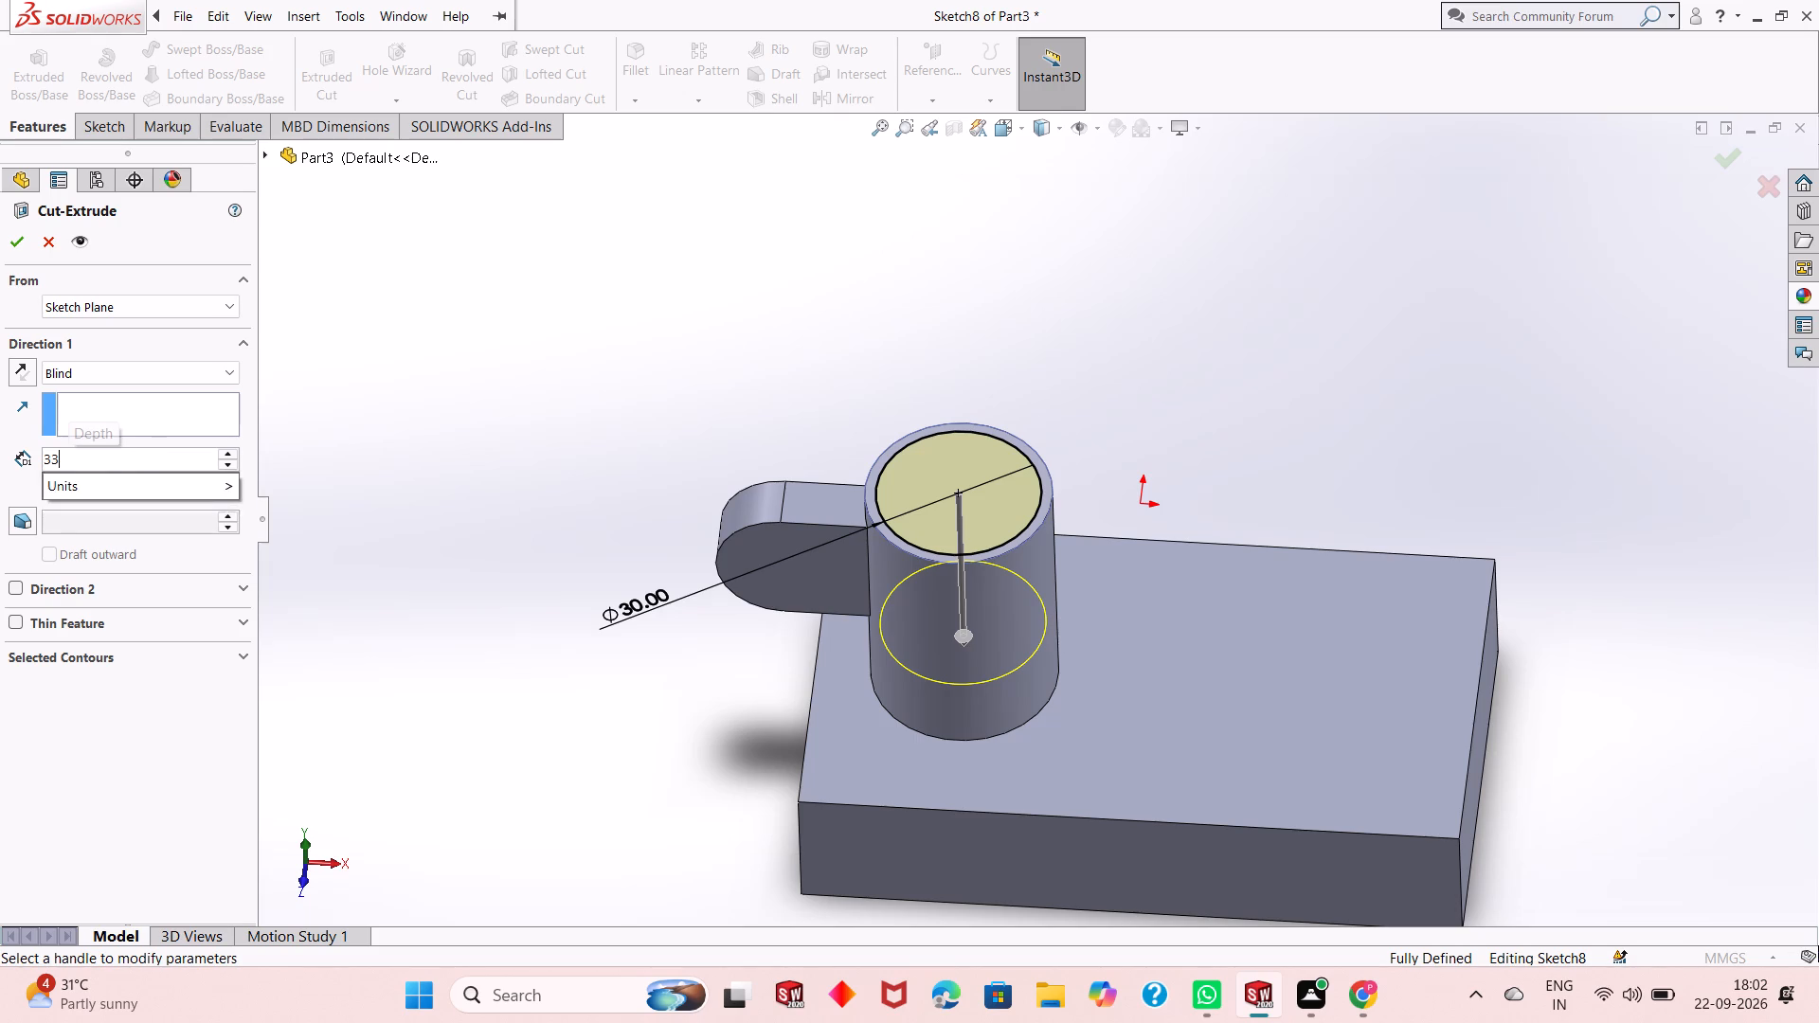
pyautogui.press('Return')
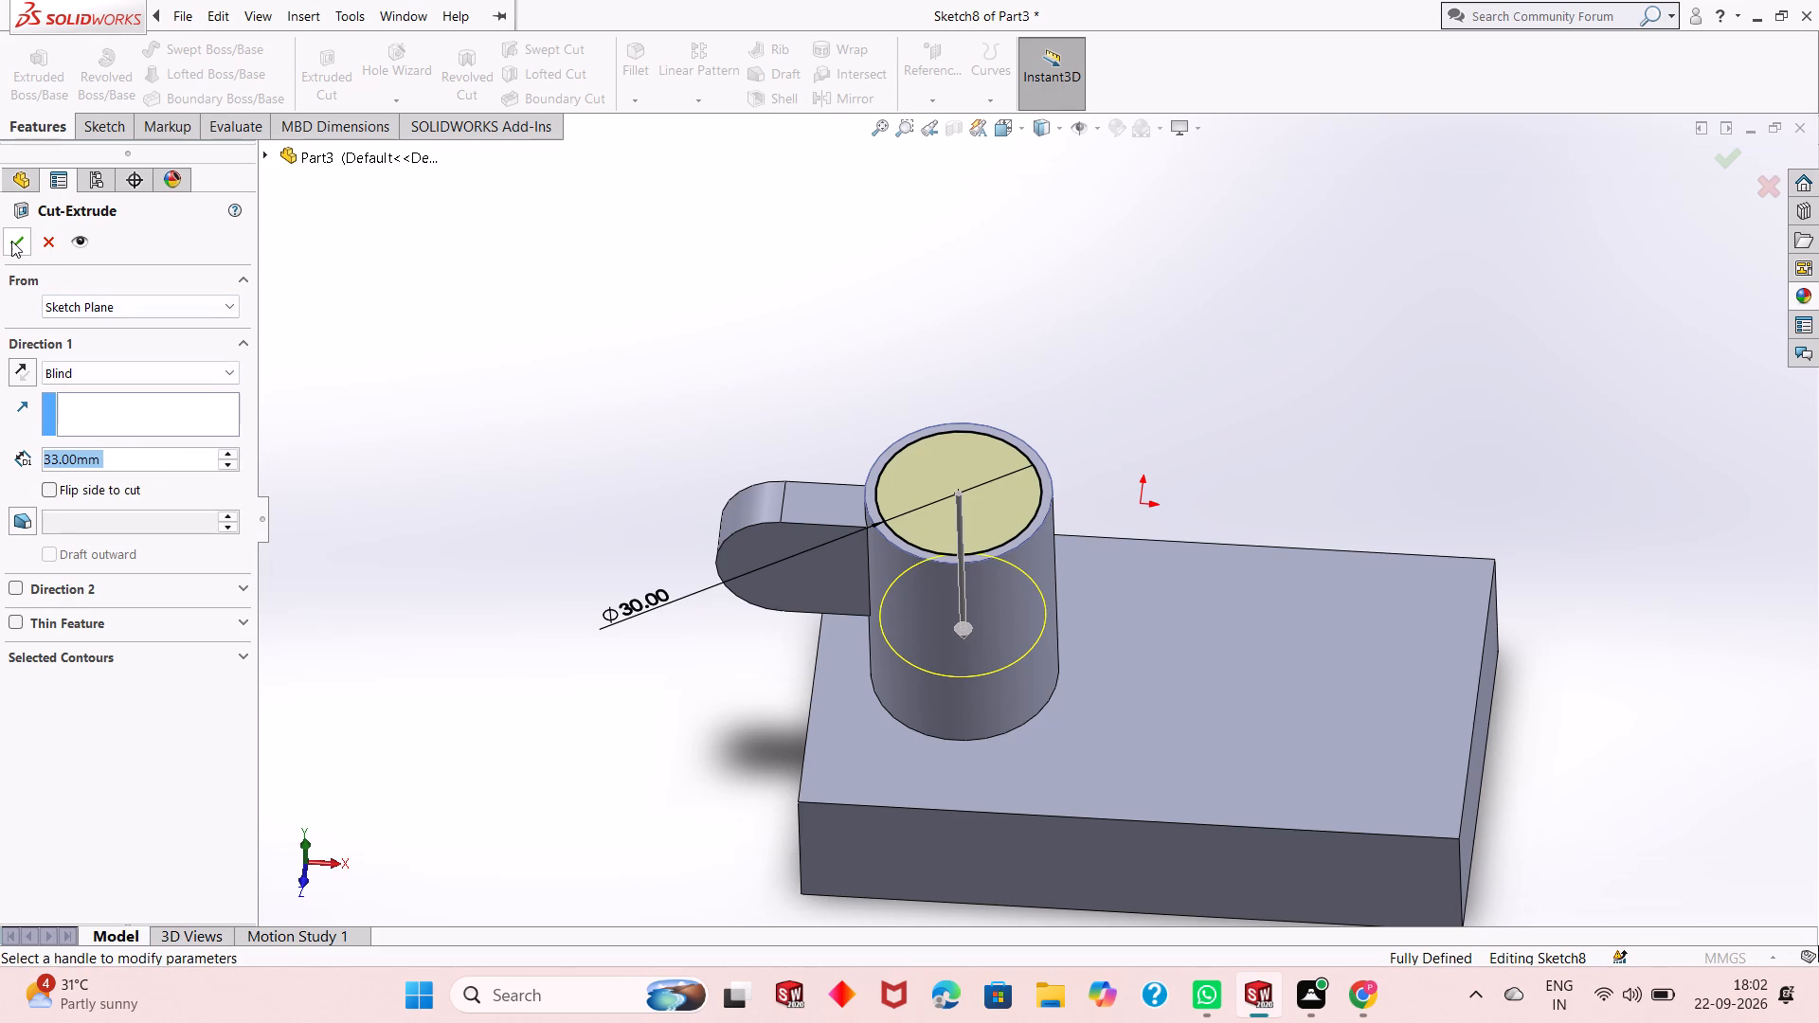
pyautogui.click(11, 241)
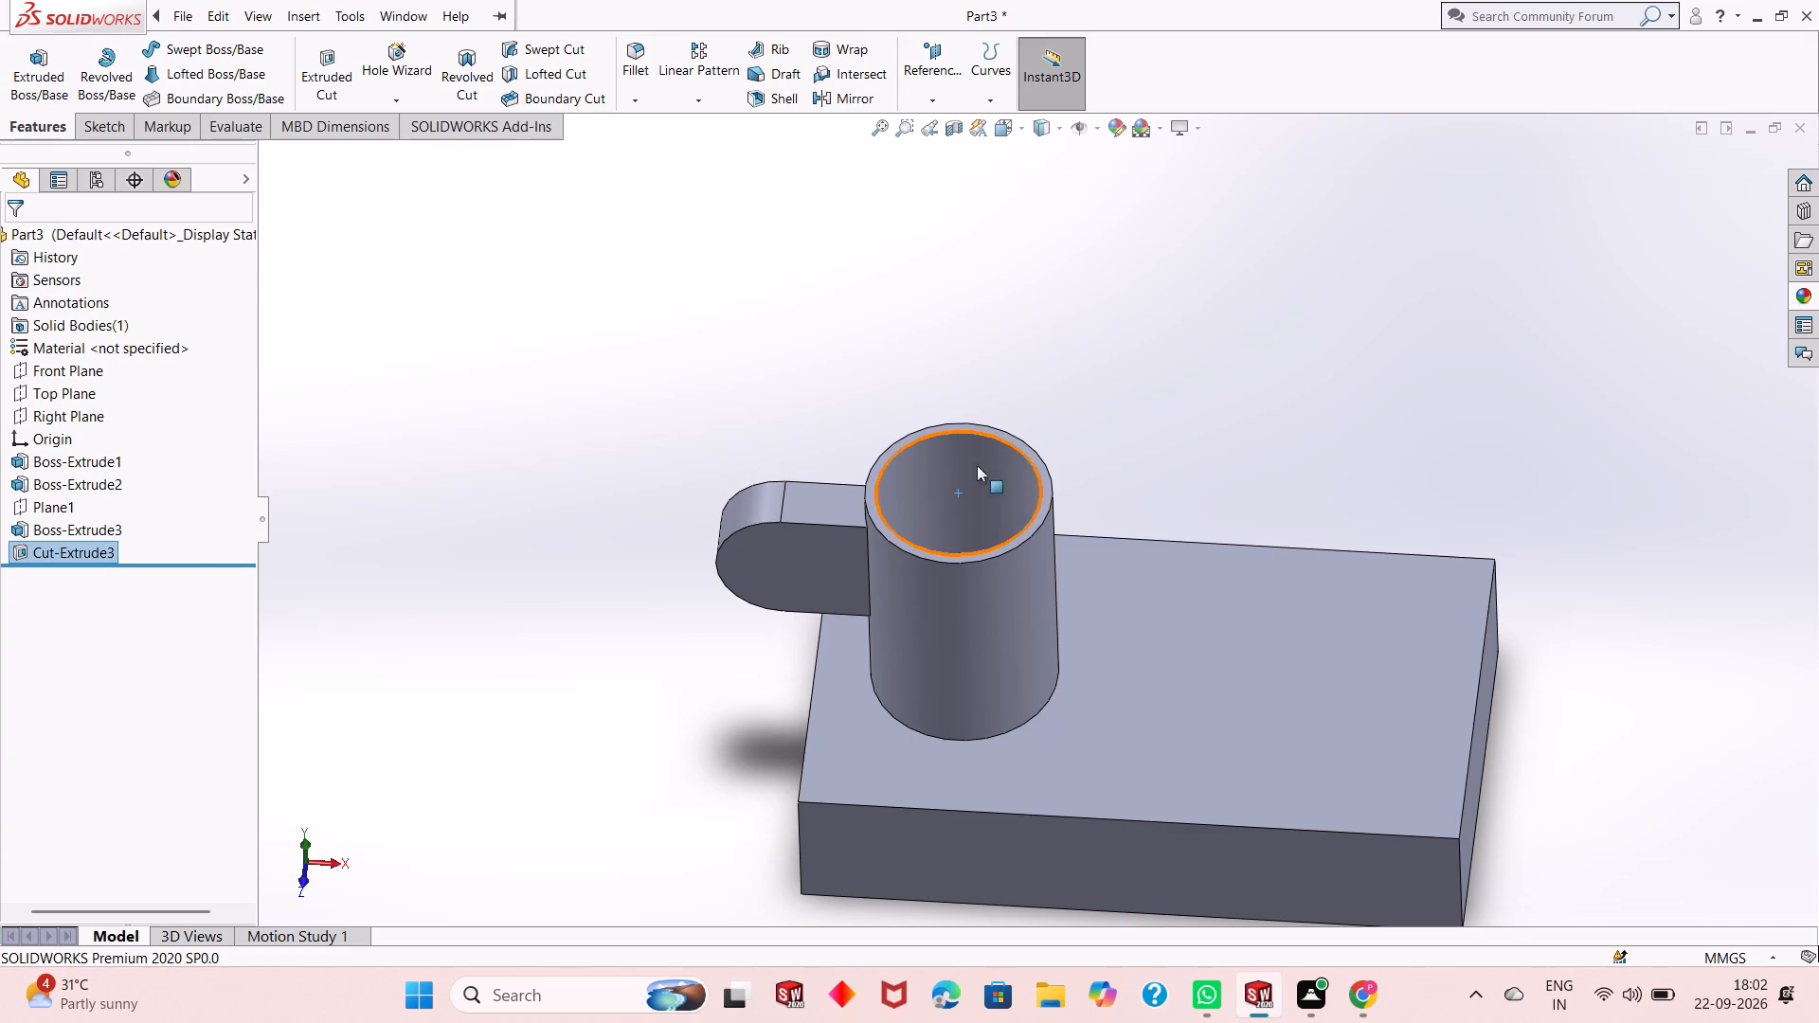
# Examine the 33 mm deep bore in the boss from shallow and steep oblique angles.
pyautogui.moveTo(1050, 660); pyautogui.dragTo(1072, 518, button='middle')
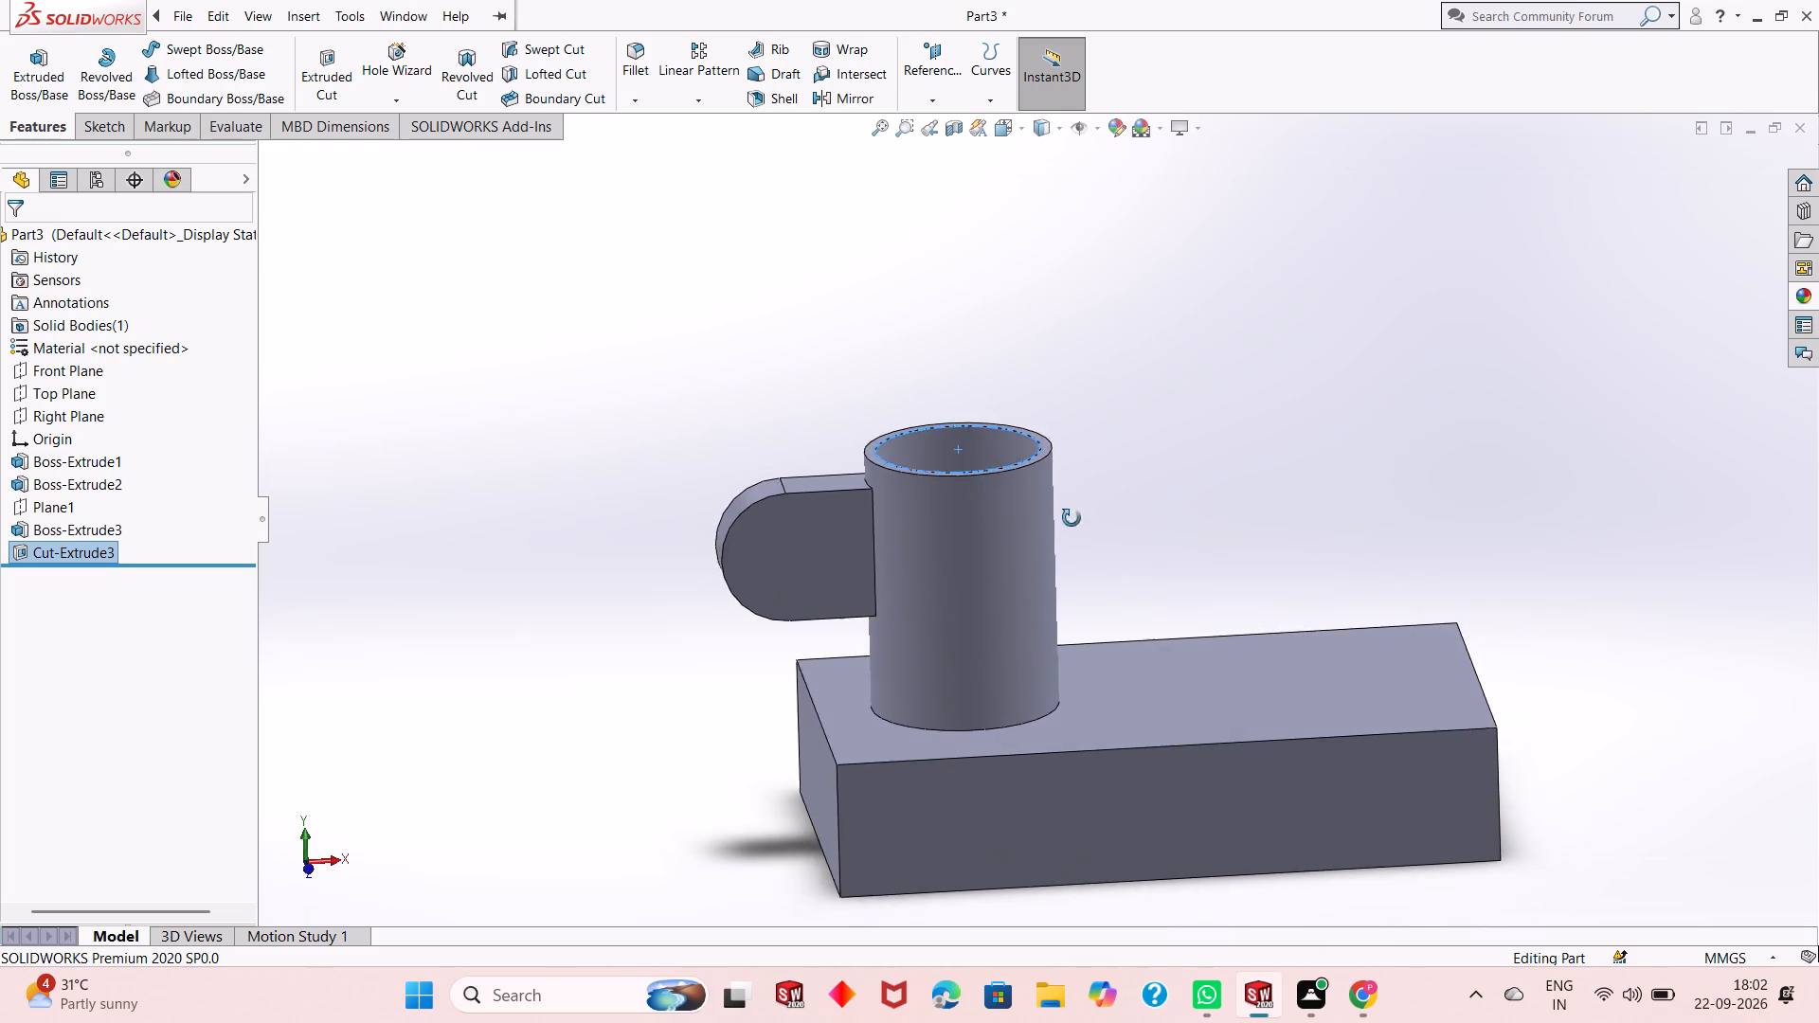
pyautogui.moveTo(1072, 518); pyautogui.dragTo(1099, 624, button='middle')
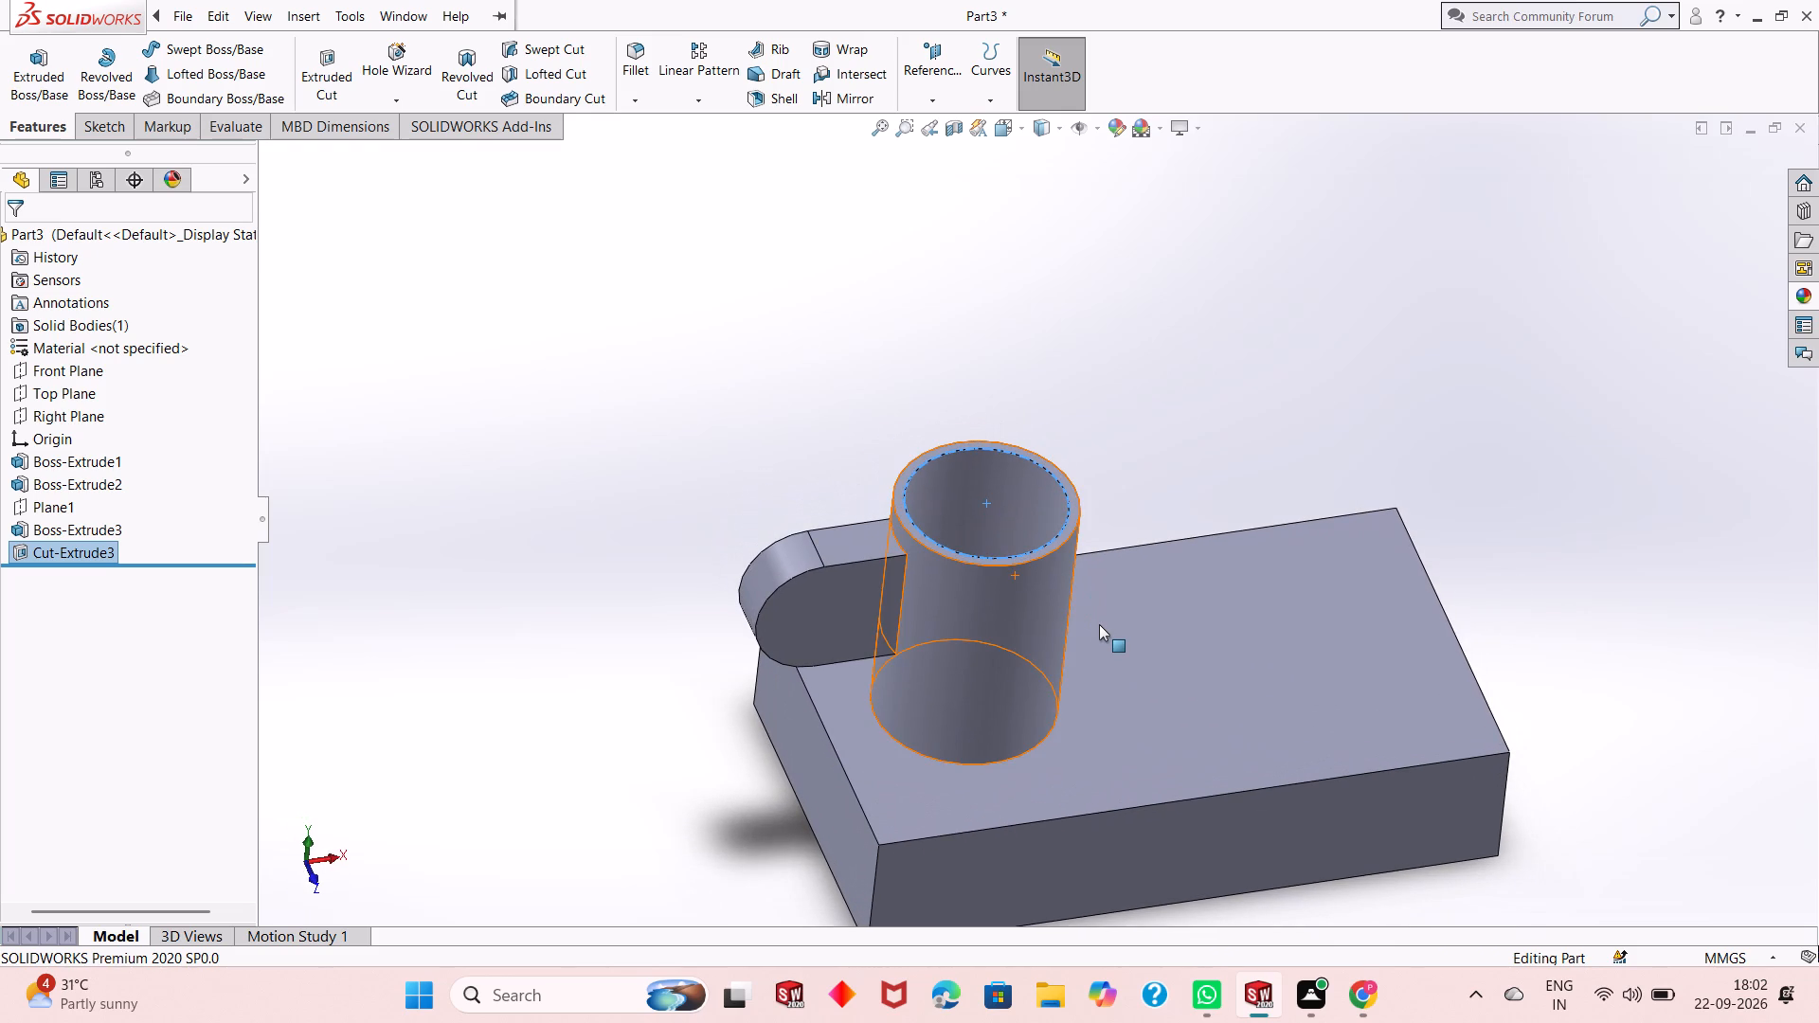
pyautogui.moveTo(1102, 656); pyautogui.dragTo(1081, 579, button='middle')
pyautogui.moveTo(1081, 578); pyautogui.dragTo(1090, 789, button='middle')
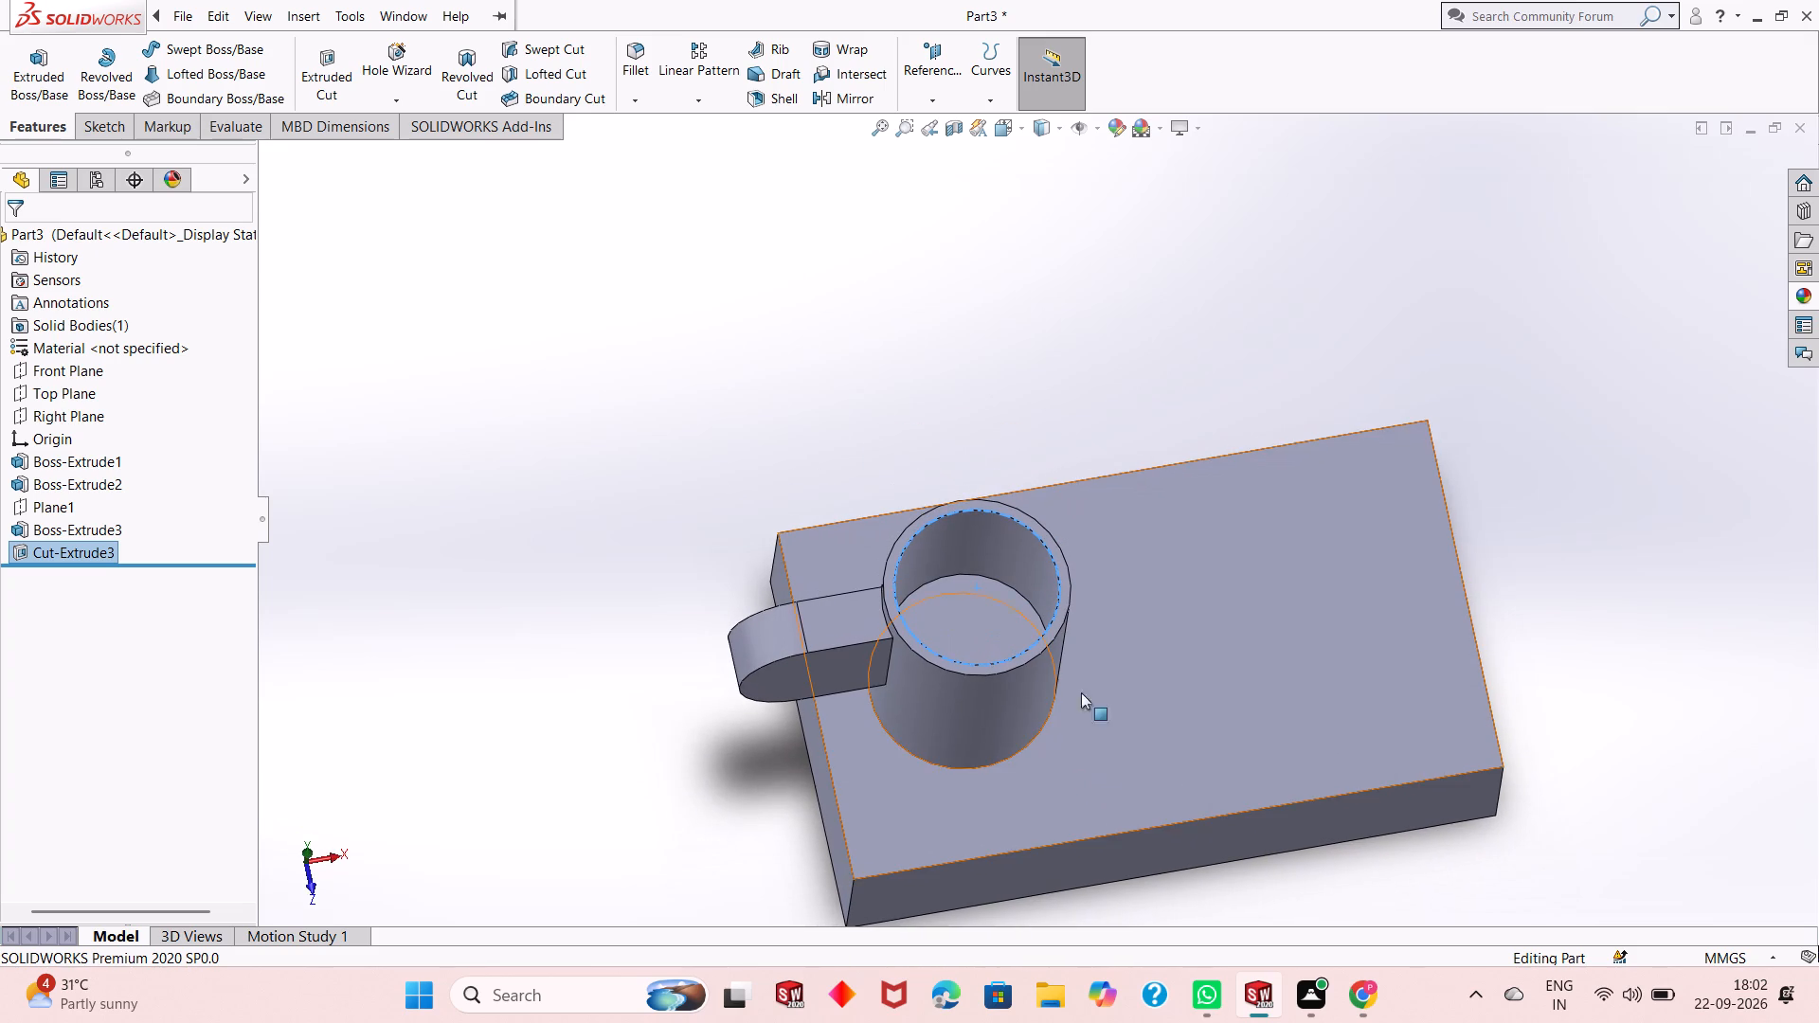
# Sketch a circle of about 17 mm diameter on the bore floor, centred on the boss axis.
pyautogui.click(729, 406)
pyautogui.click(978, 609)
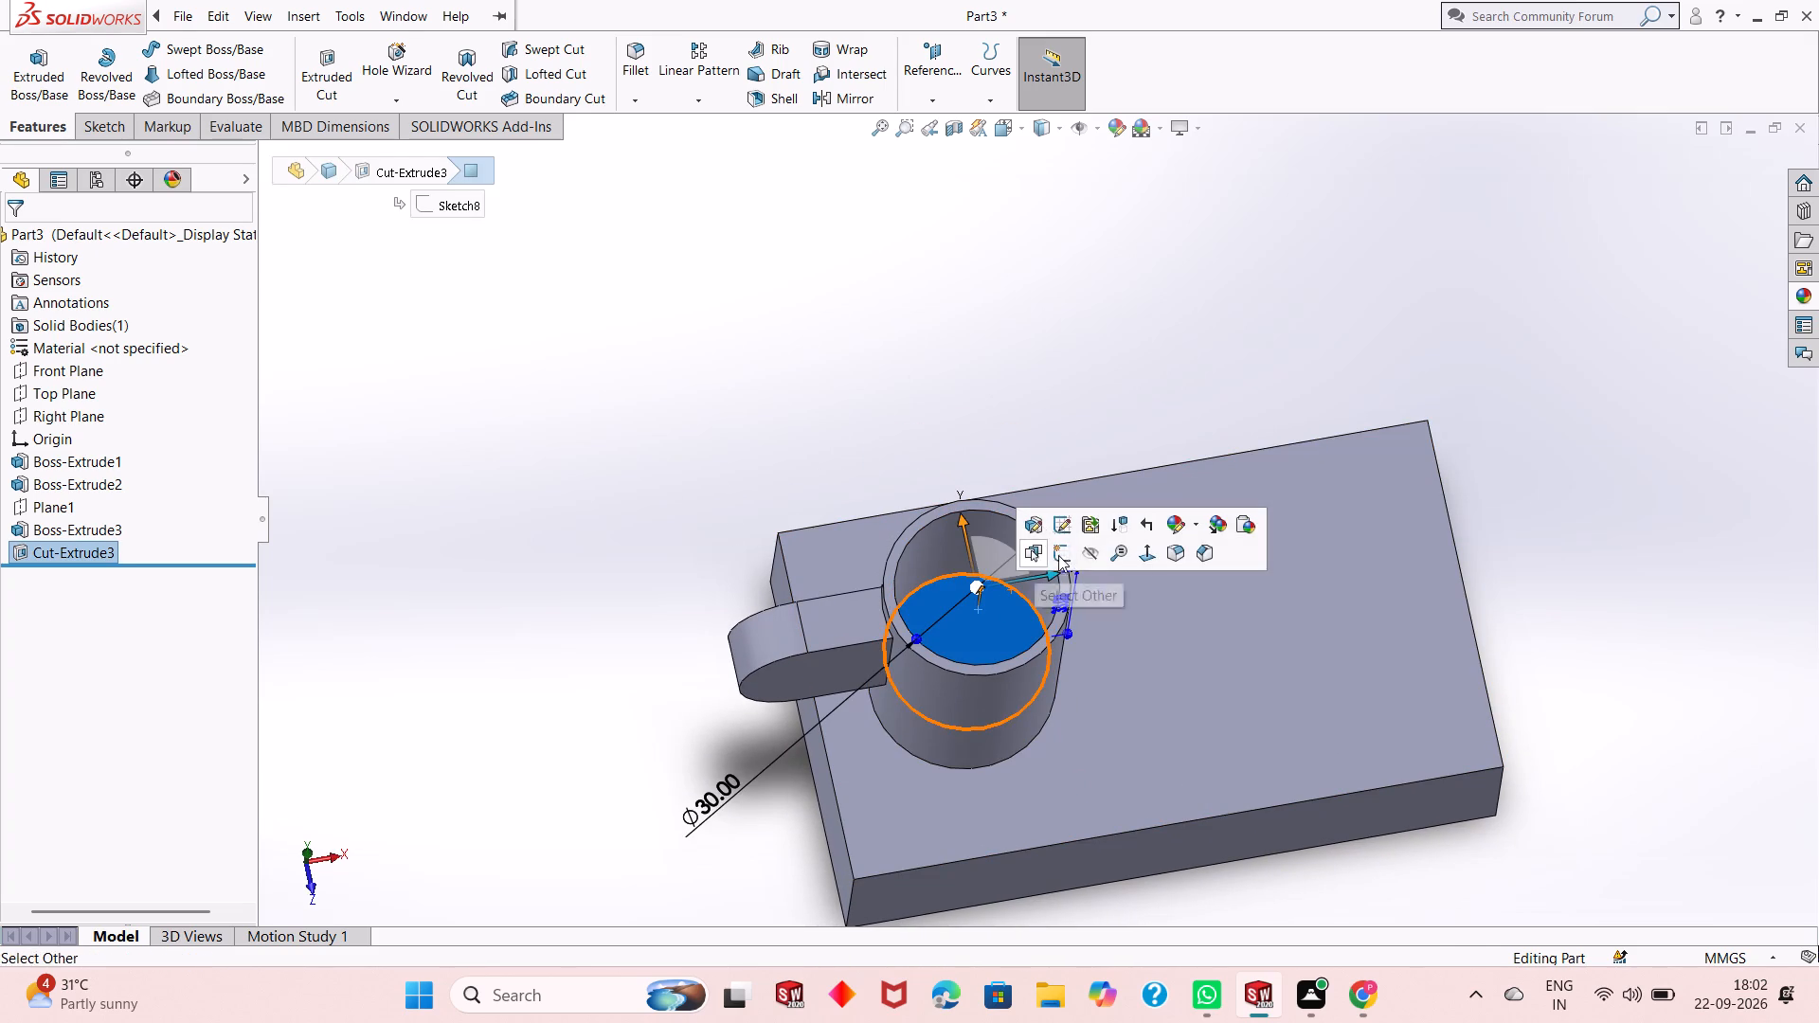
pyautogui.click(1061, 553)
pyautogui.hotkey('ctrl', '8')
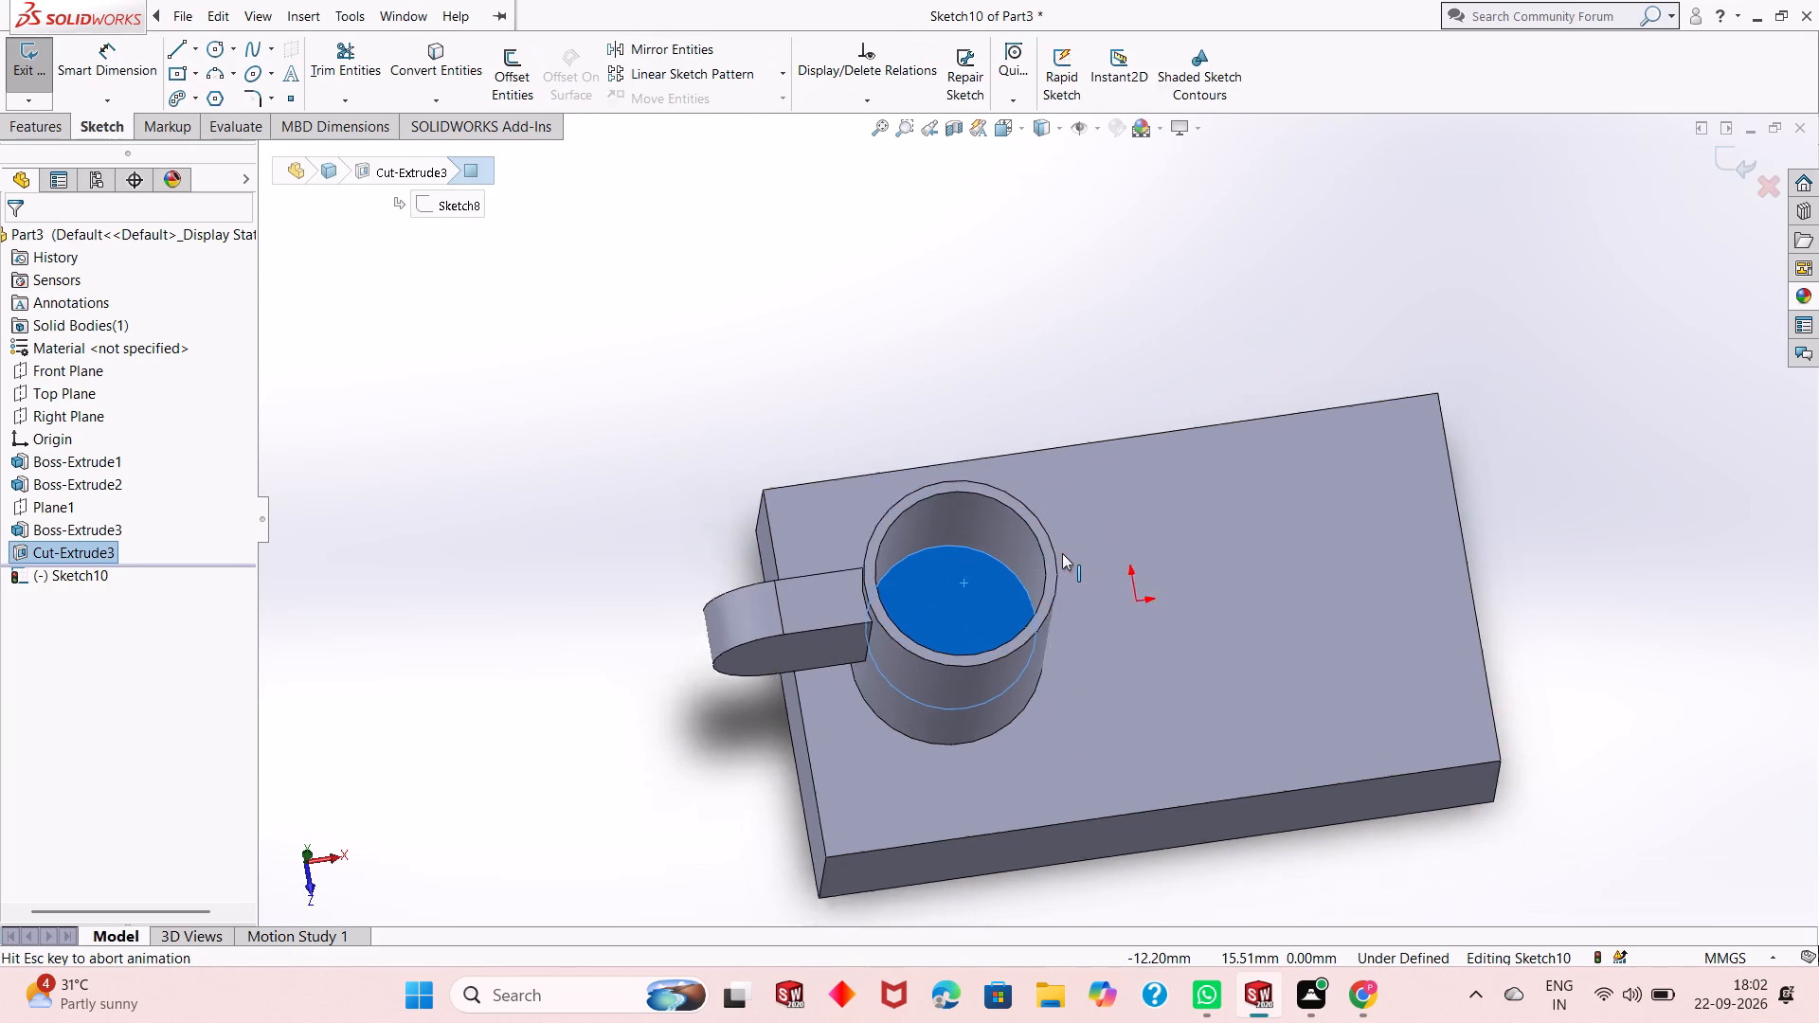
pyautogui.press('Escape')
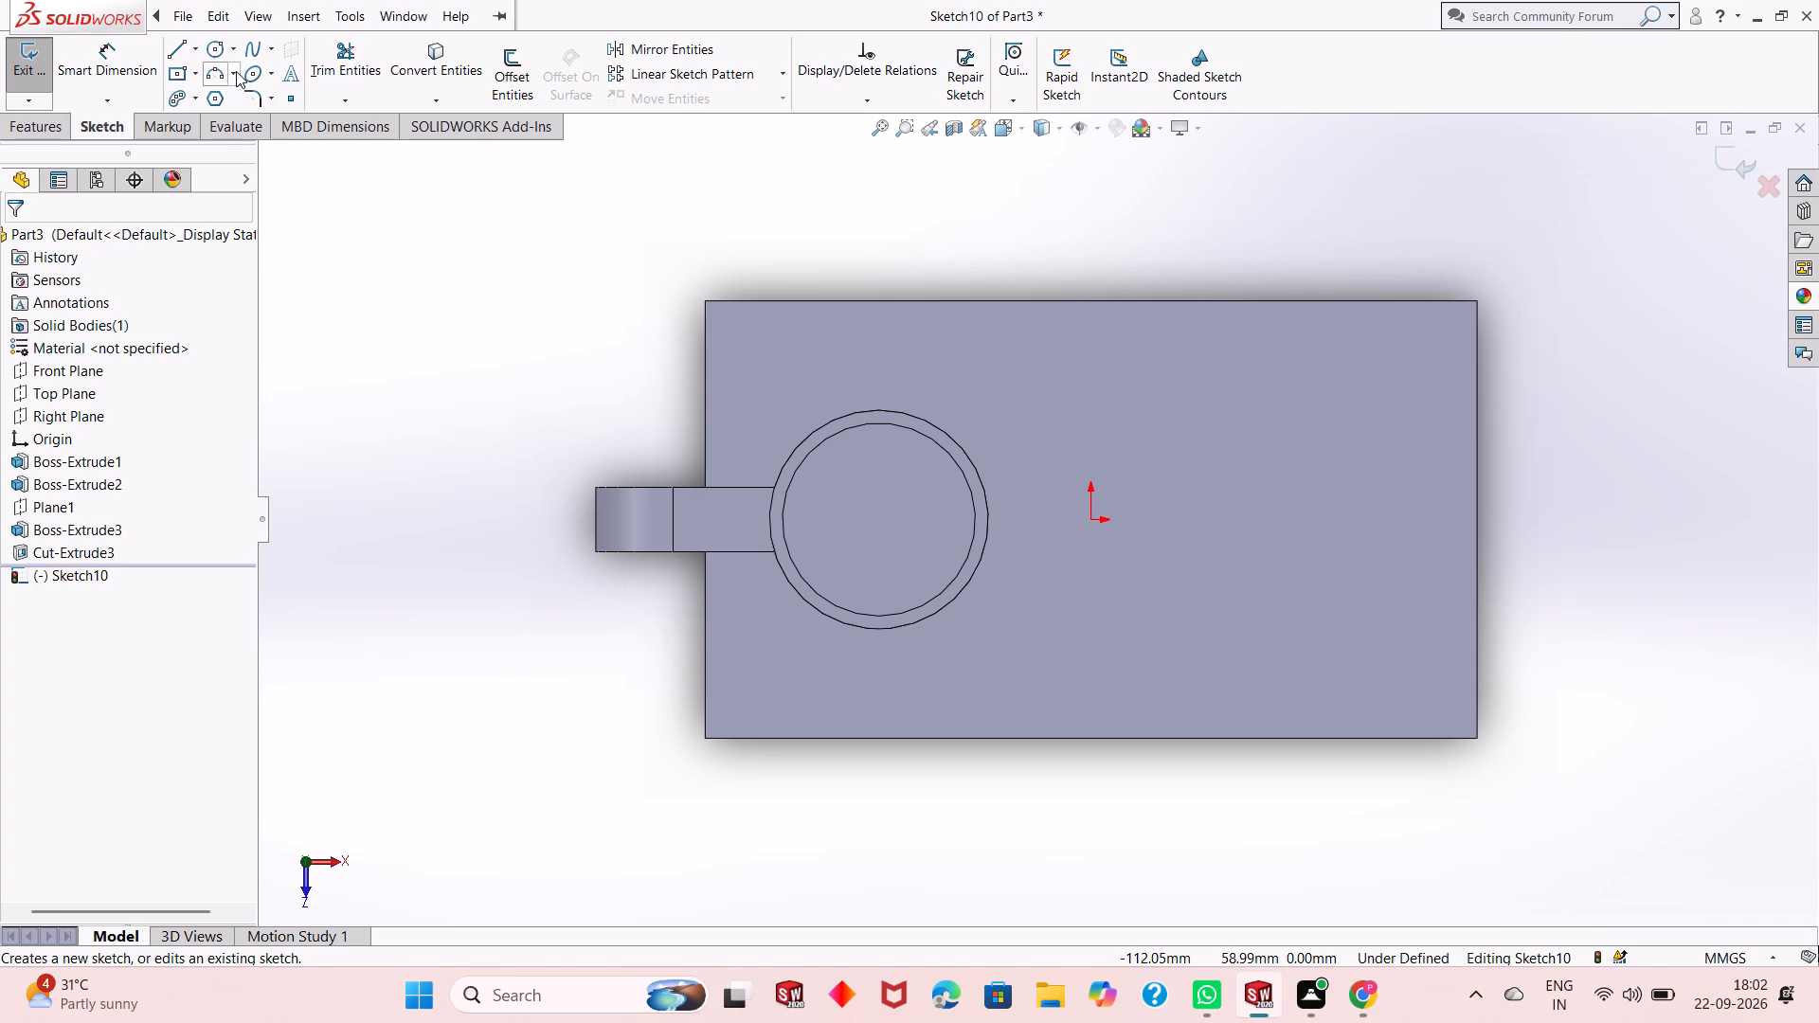
pyautogui.click(217, 50)
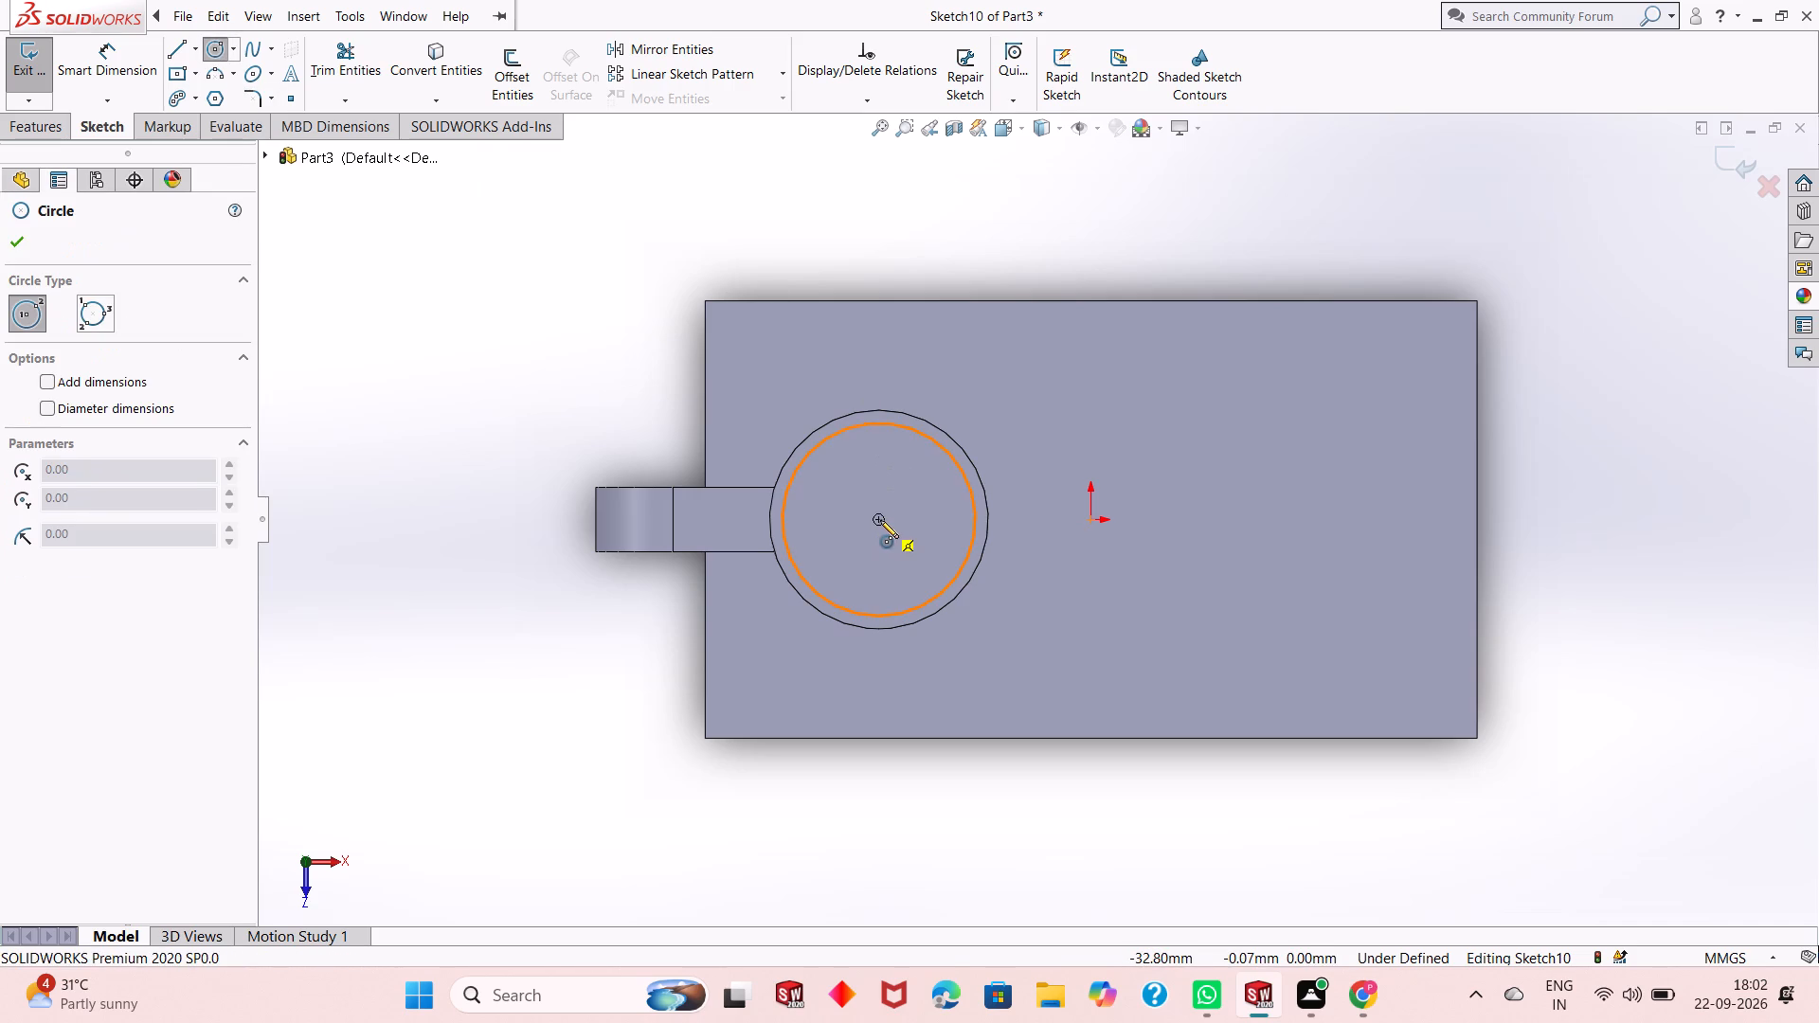
pyautogui.click(880, 520)
pyautogui.click(928, 497)
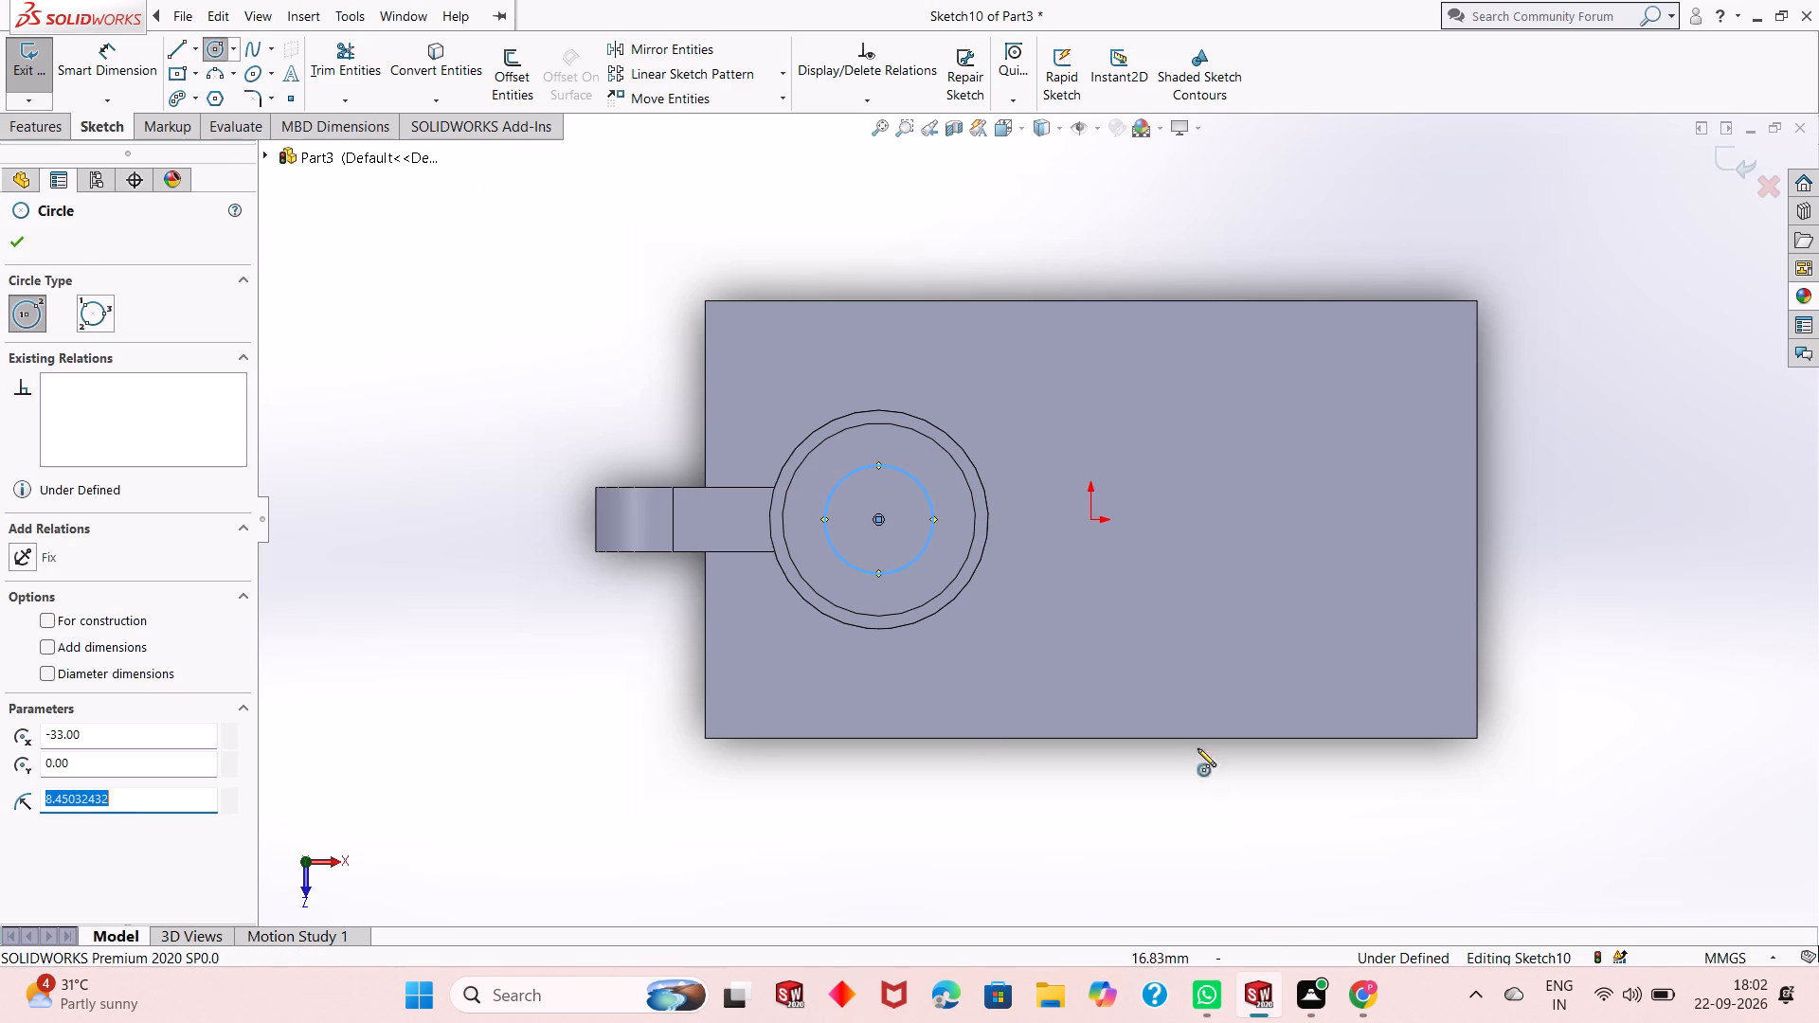
# Examine the new circle on the bore floor and the surrounding boss and block from several oblique angles.
pyautogui.scroll(1, 1181, 655)
pyautogui.scroll(-1, 1180, 655)
pyautogui.scroll(1, 1180, 655)
pyautogui.scroll(-2, 1180, 655)
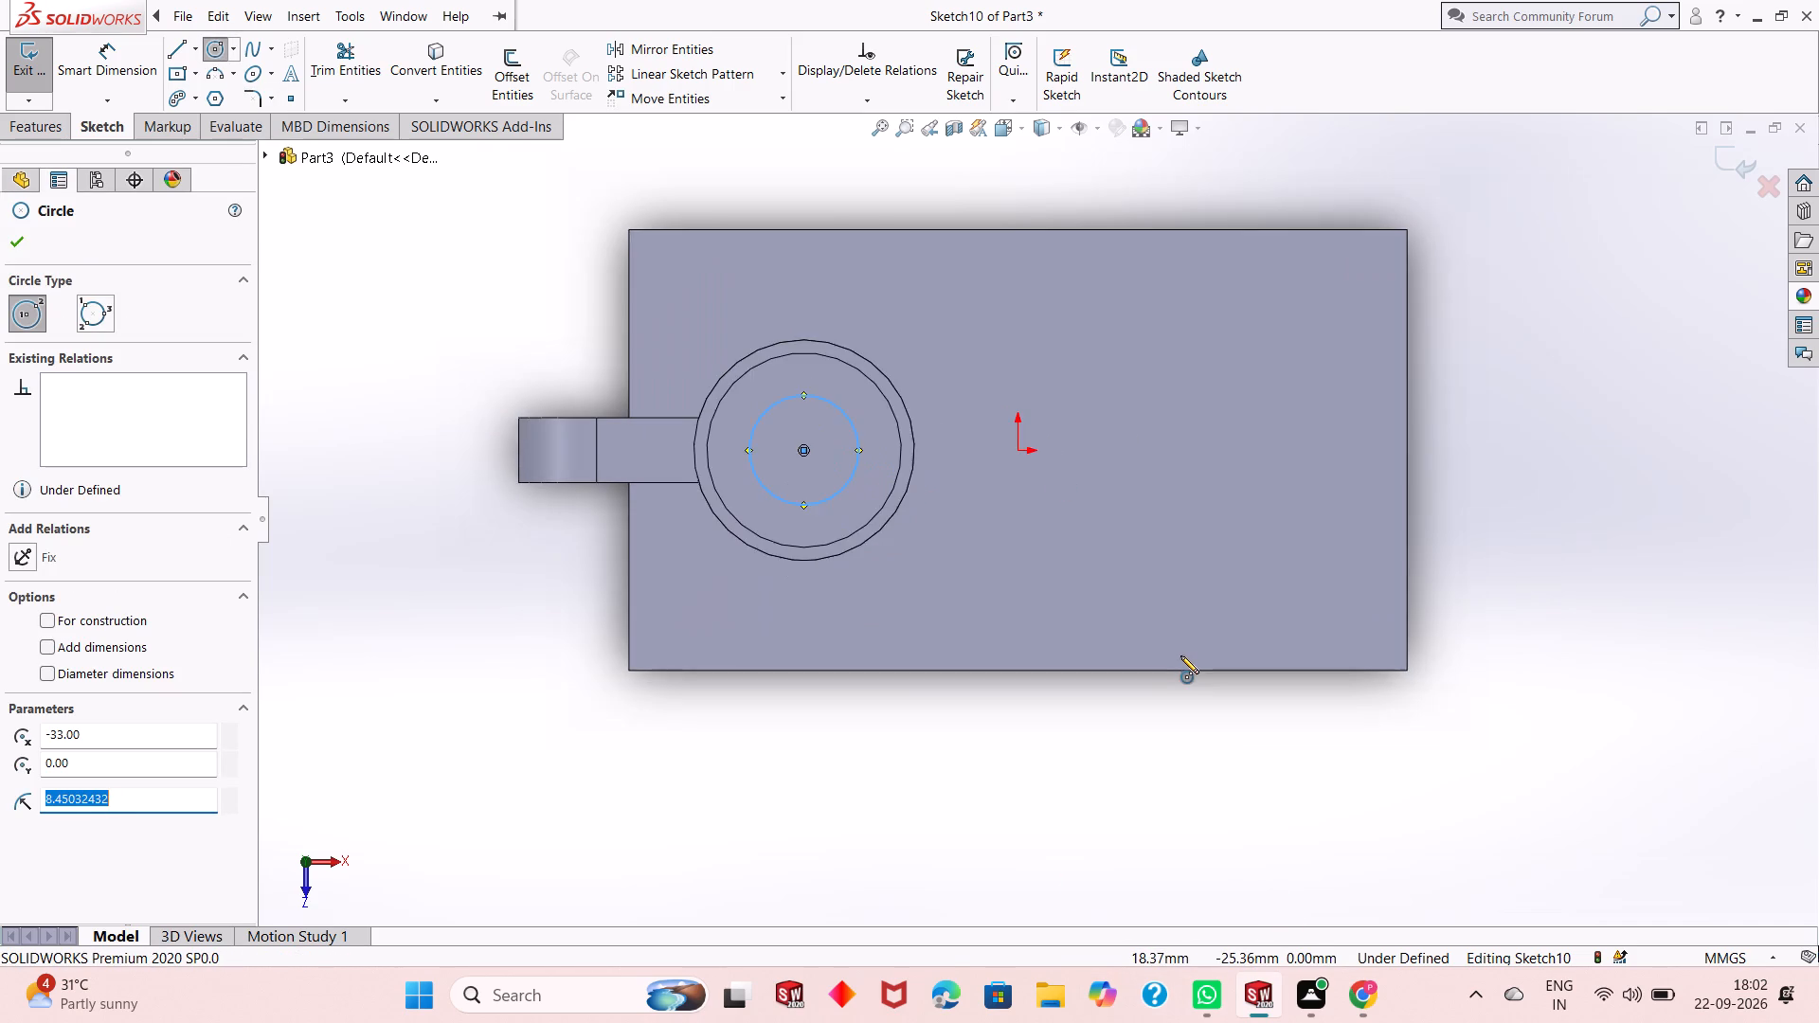
pyautogui.scroll(-4, 1180, 655)
pyautogui.moveTo(1180, 655); pyautogui.dragTo(1171, 663, button='middle')
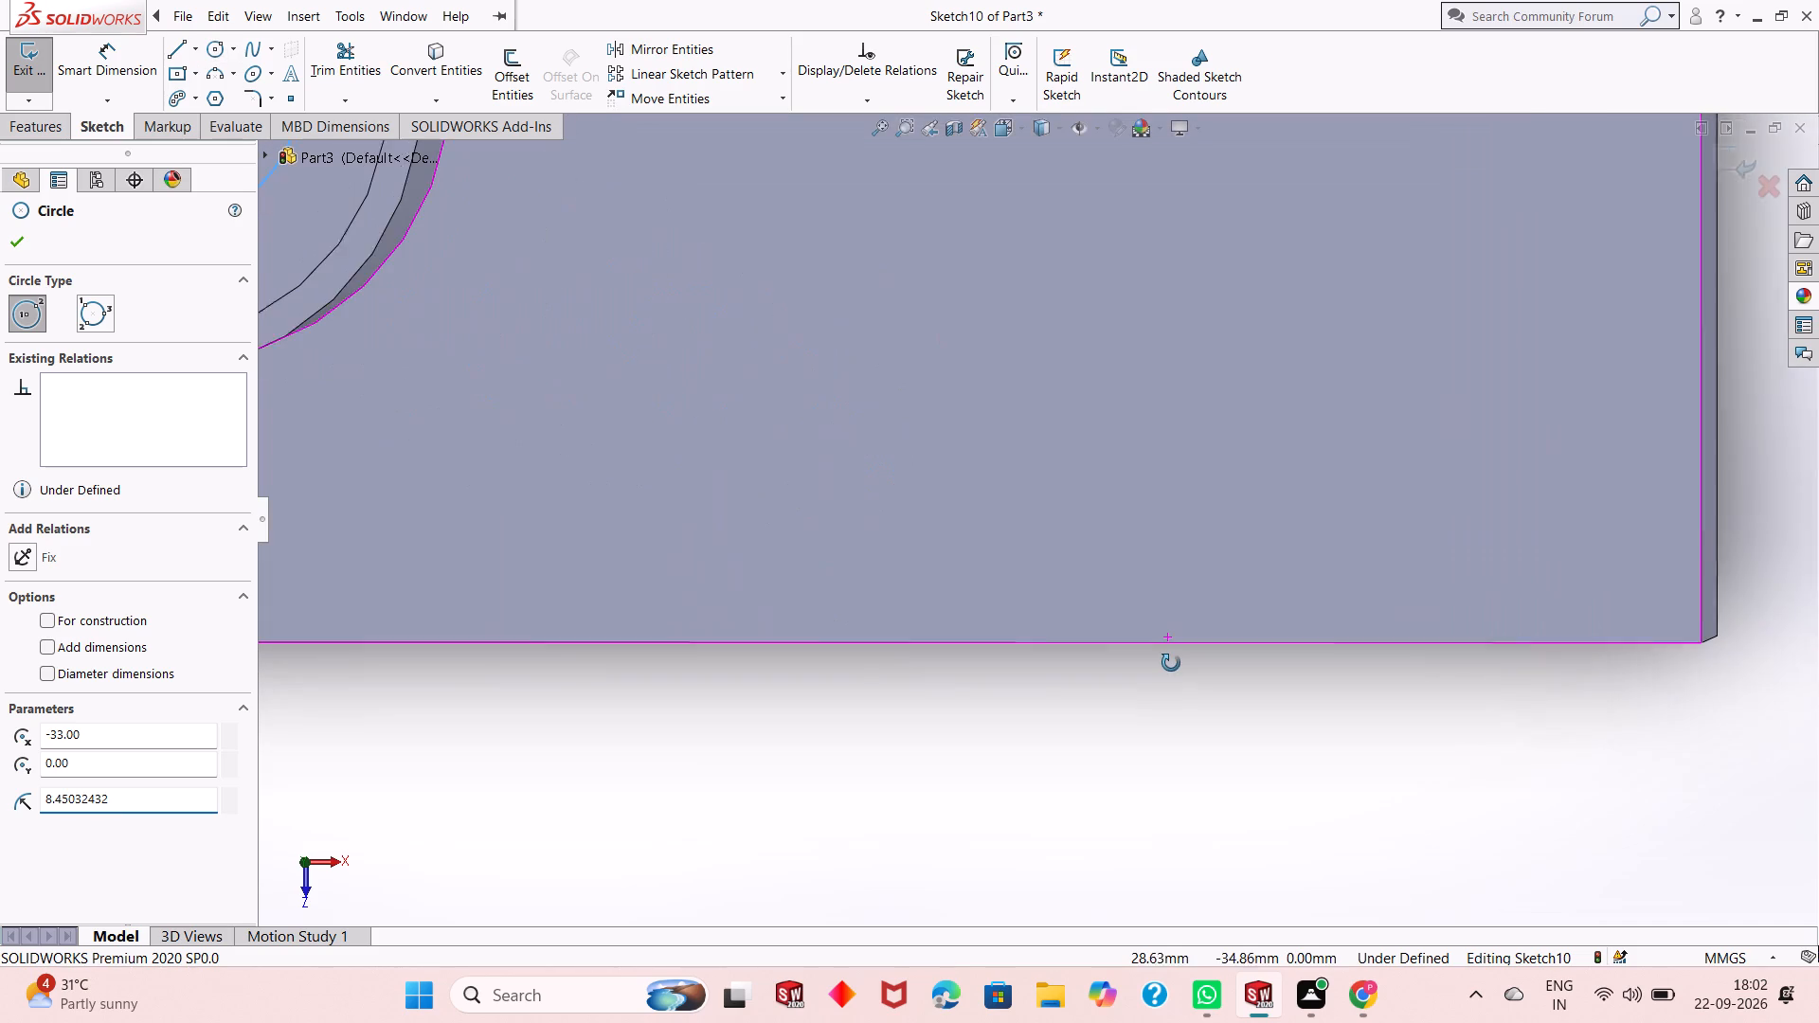
pyautogui.moveTo(1171, 663); pyautogui.dragTo(1168, 664, button='middle')
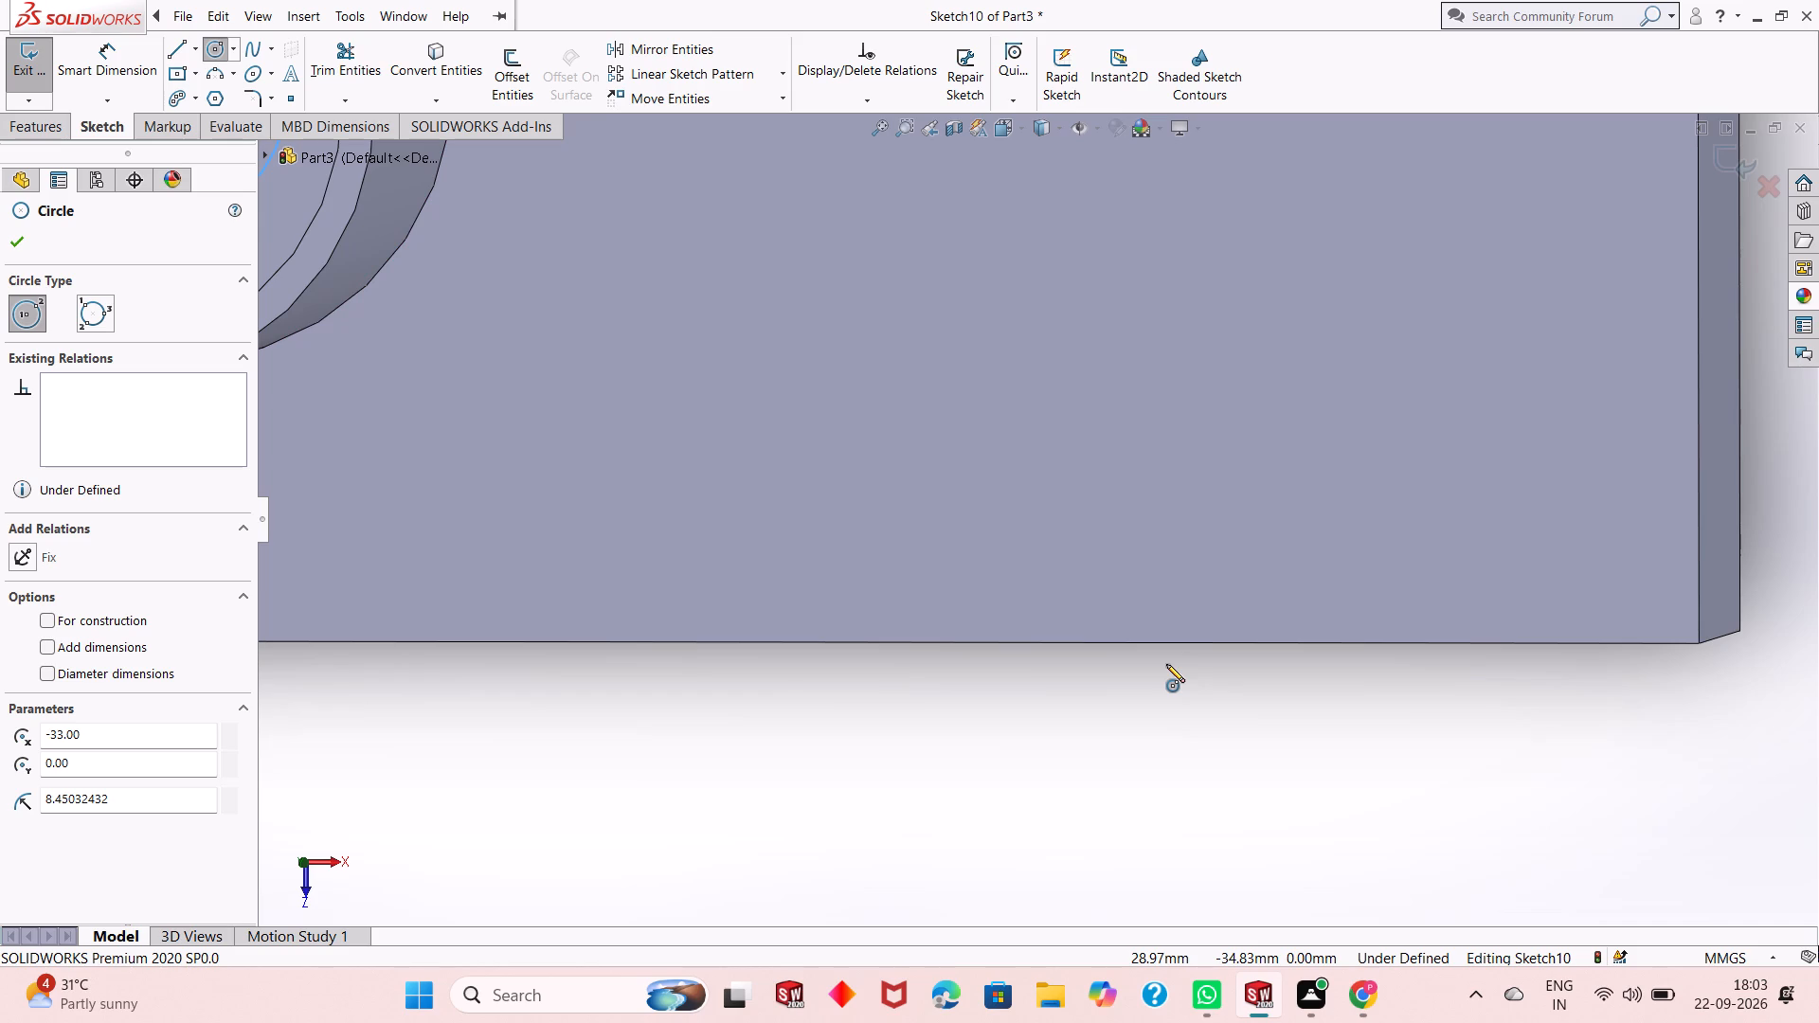
pyautogui.moveTo(1107, 538); pyautogui.dragTo(1037, 623, button='middle')
pyautogui.scroll(-1, 1040, 619)
pyautogui.scroll(8, 1043, 603)
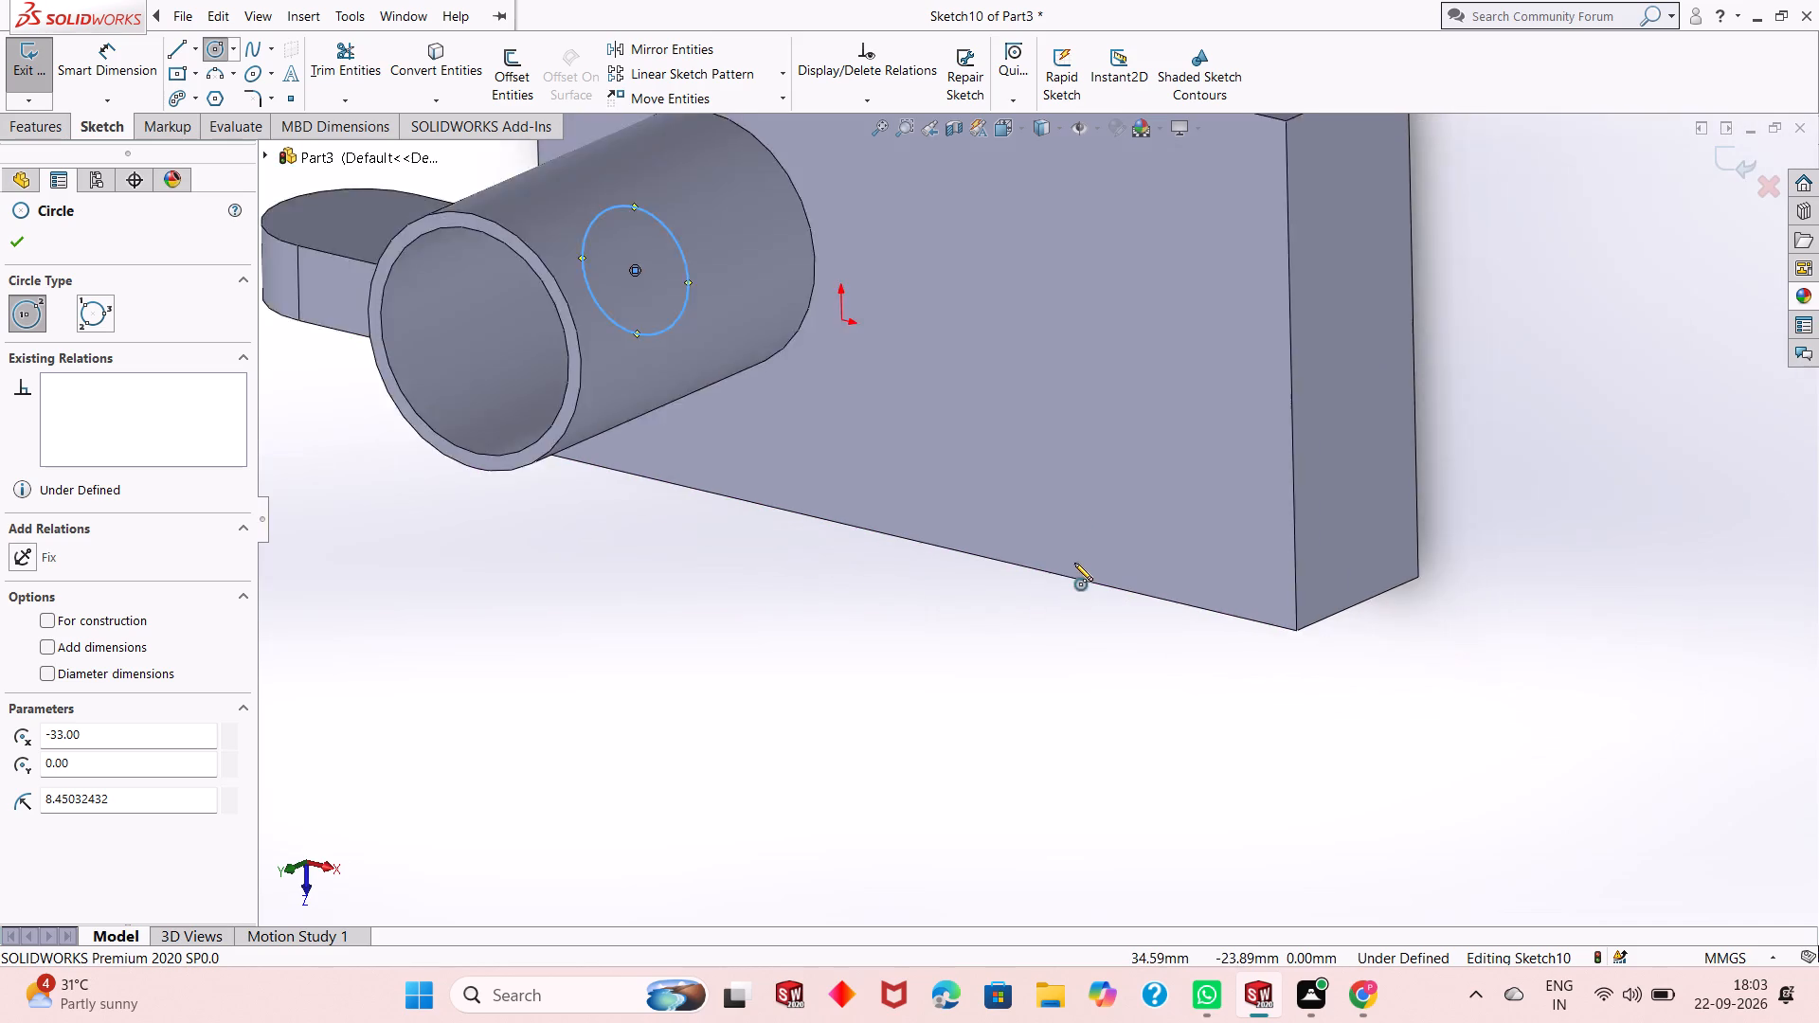
pyautogui.scroll(2, 1074, 563)
pyautogui.scroll(1, 991, 371)
pyautogui.moveTo(991, 371); pyautogui.dragTo(1096, 332, button='middle')
pyautogui.moveTo(1012, 468); pyautogui.dragTo(1003, 401, button='middle')
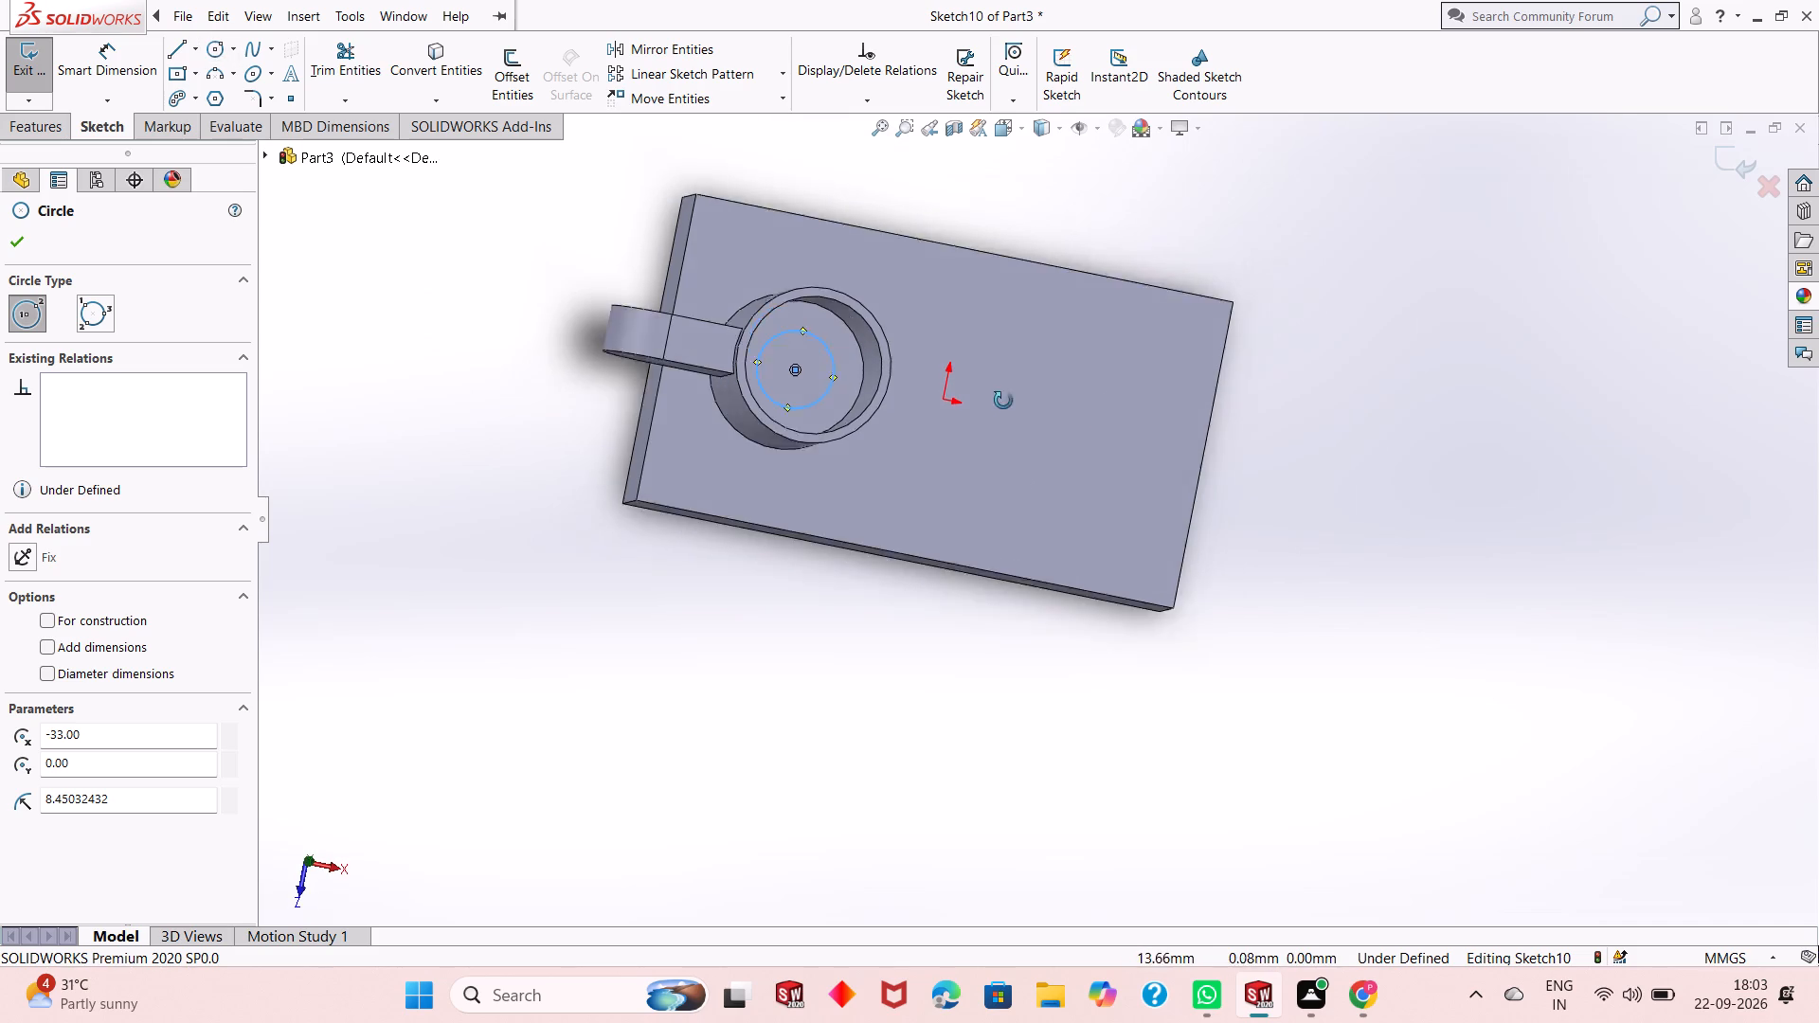
pyautogui.moveTo(1003, 401); pyautogui.dragTo(1010, 335, button='middle')
pyautogui.scroll(1, 1008, 346)
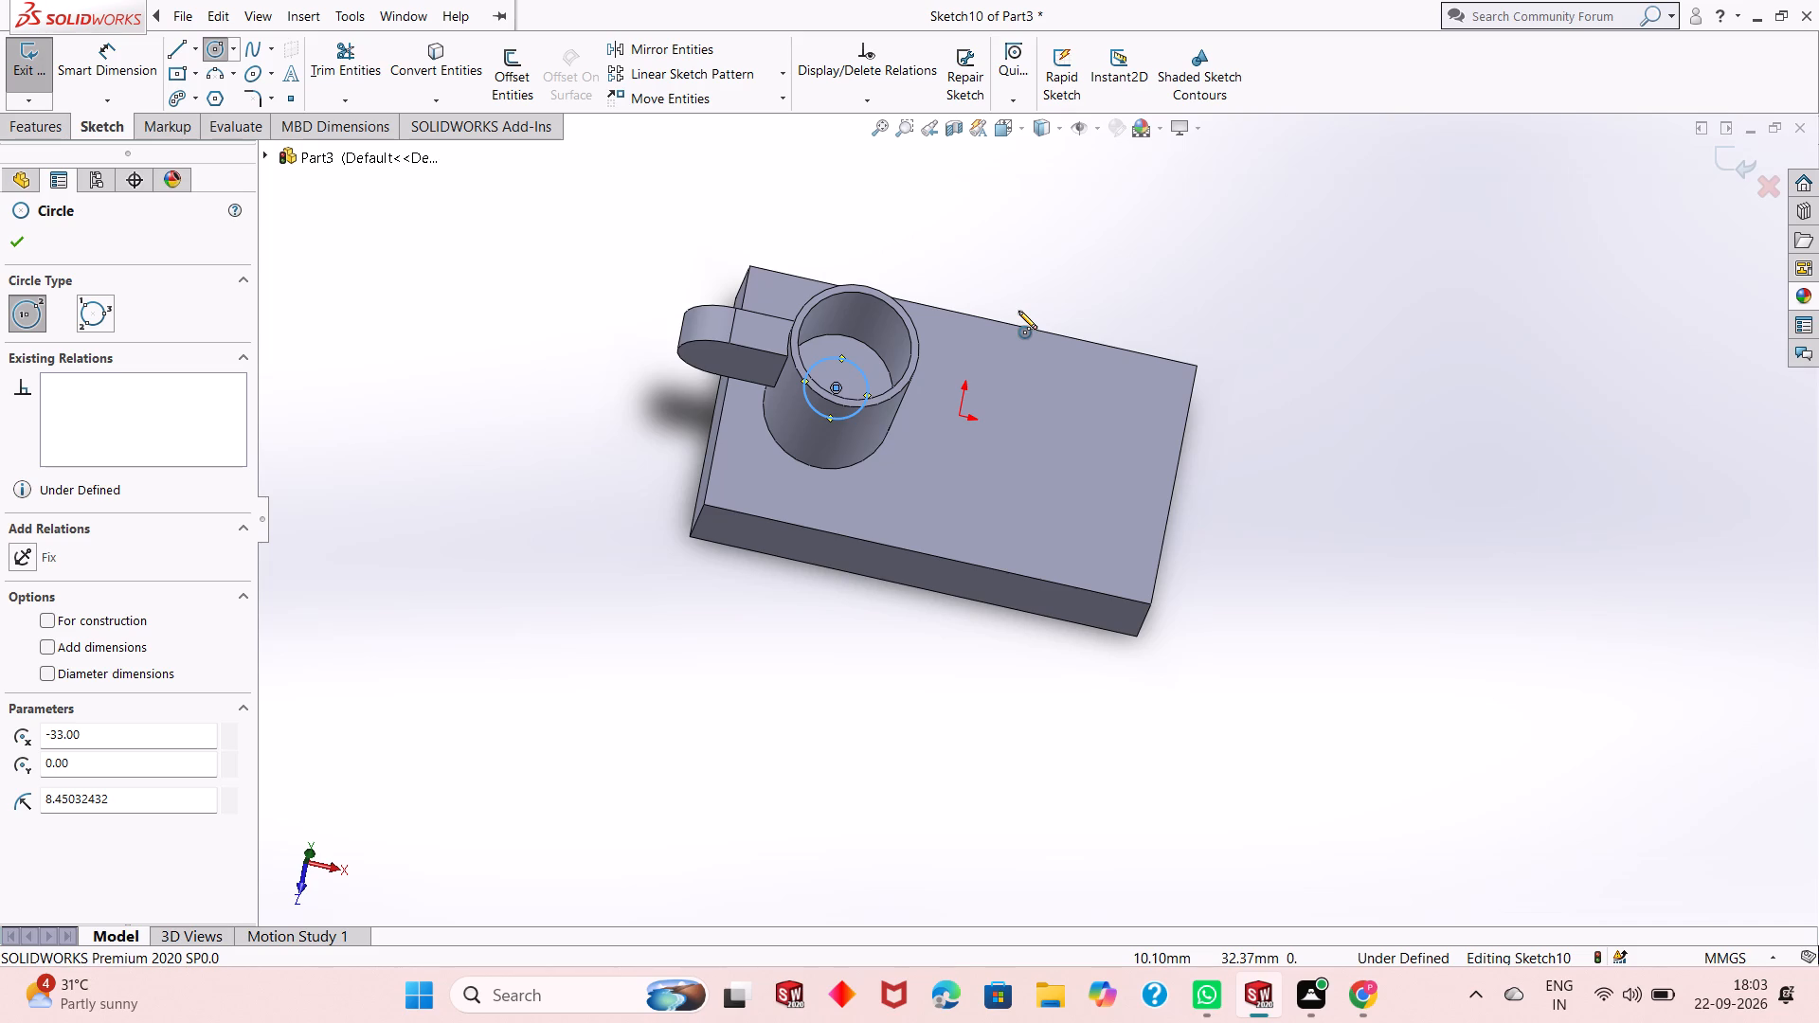
pyautogui.scroll(-3, 1018, 310)
pyautogui.scroll(-2, 984, 384)
pyautogui.moveTo(951, 453); pyautogui.dragTo(936, 513, button='middle')
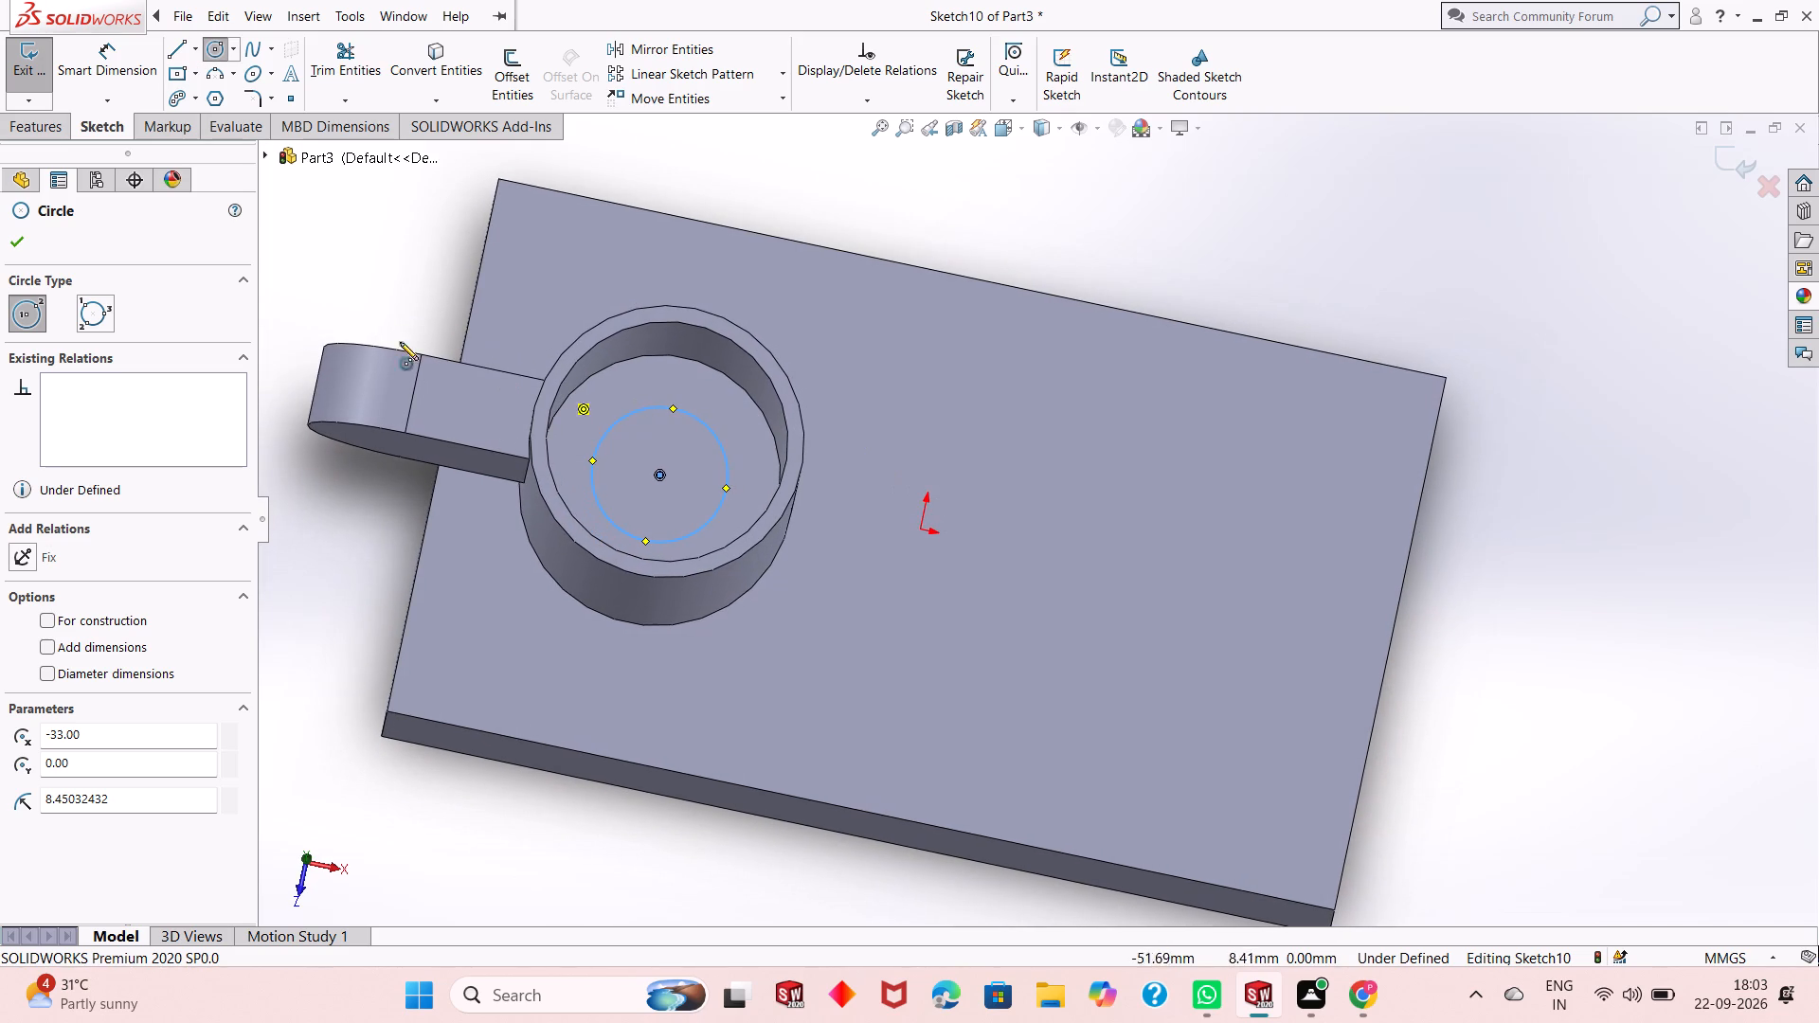
# Dimension the bore-floor circle's diameter to 18 mm.
pyautogui.click(6, 247)
pyautogui.click(102, 67)
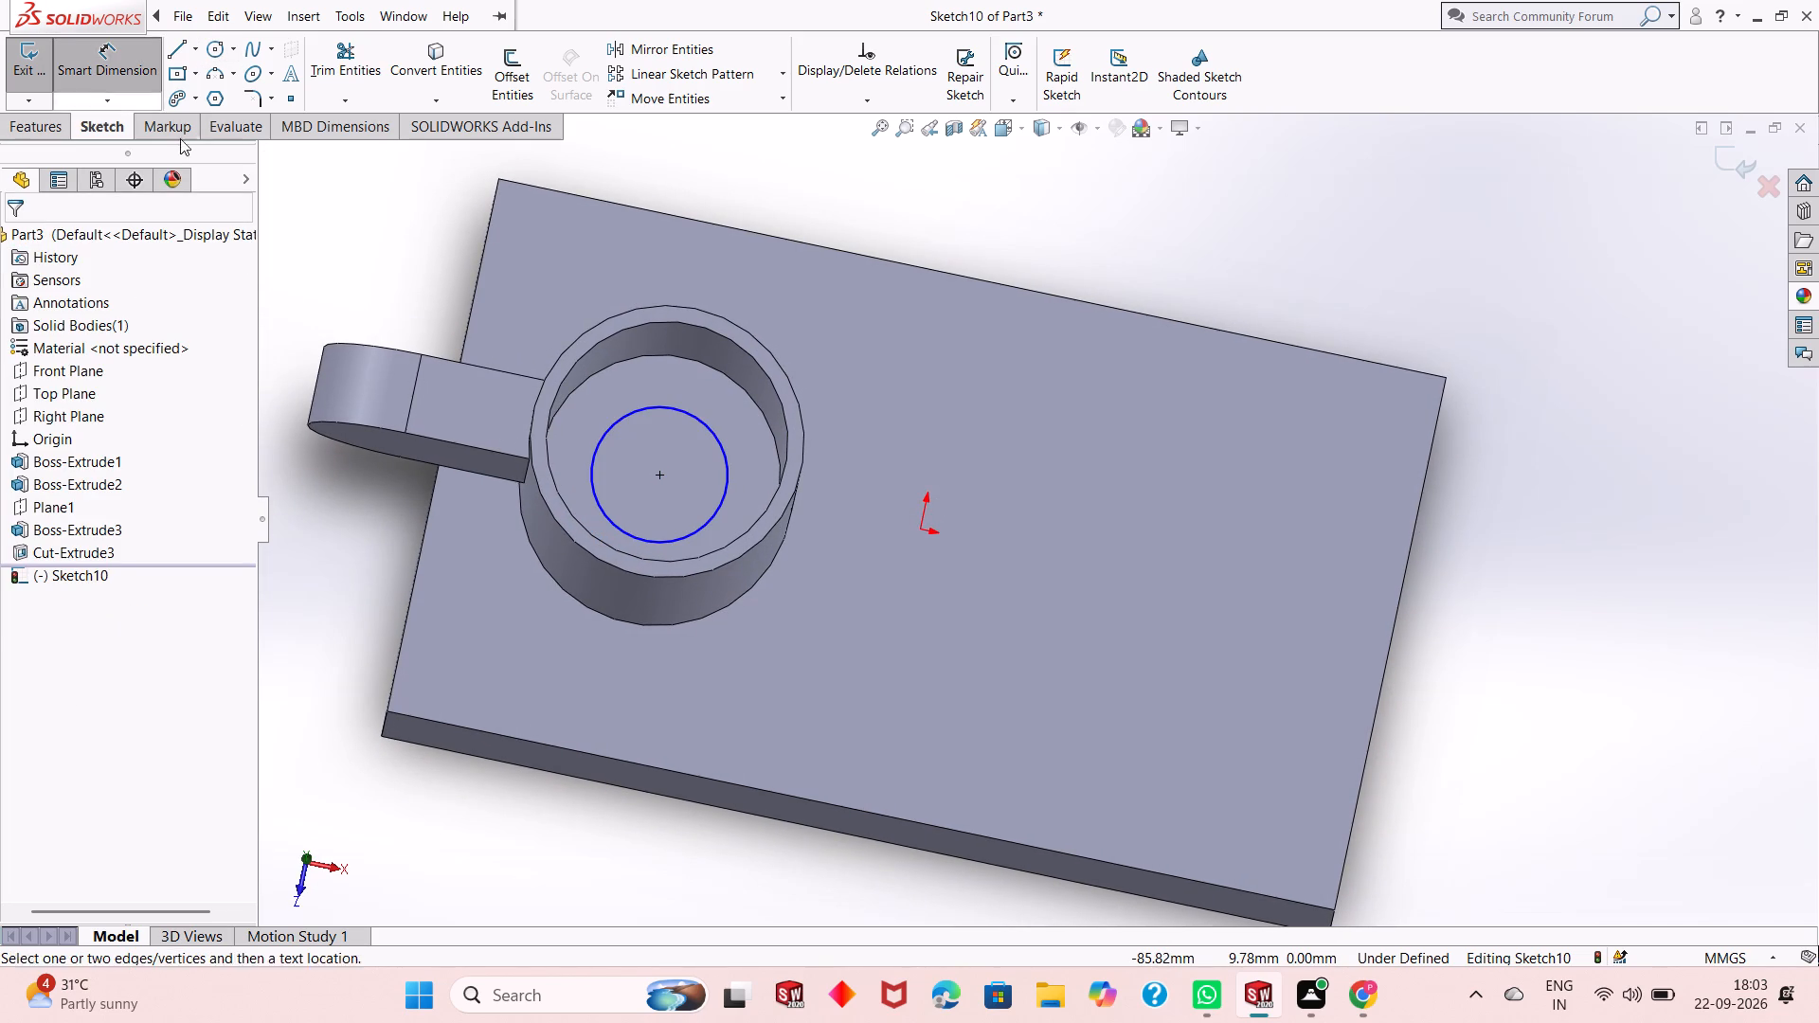
pyautogui.click(719, 441)
pyautogui.click(920, 703)
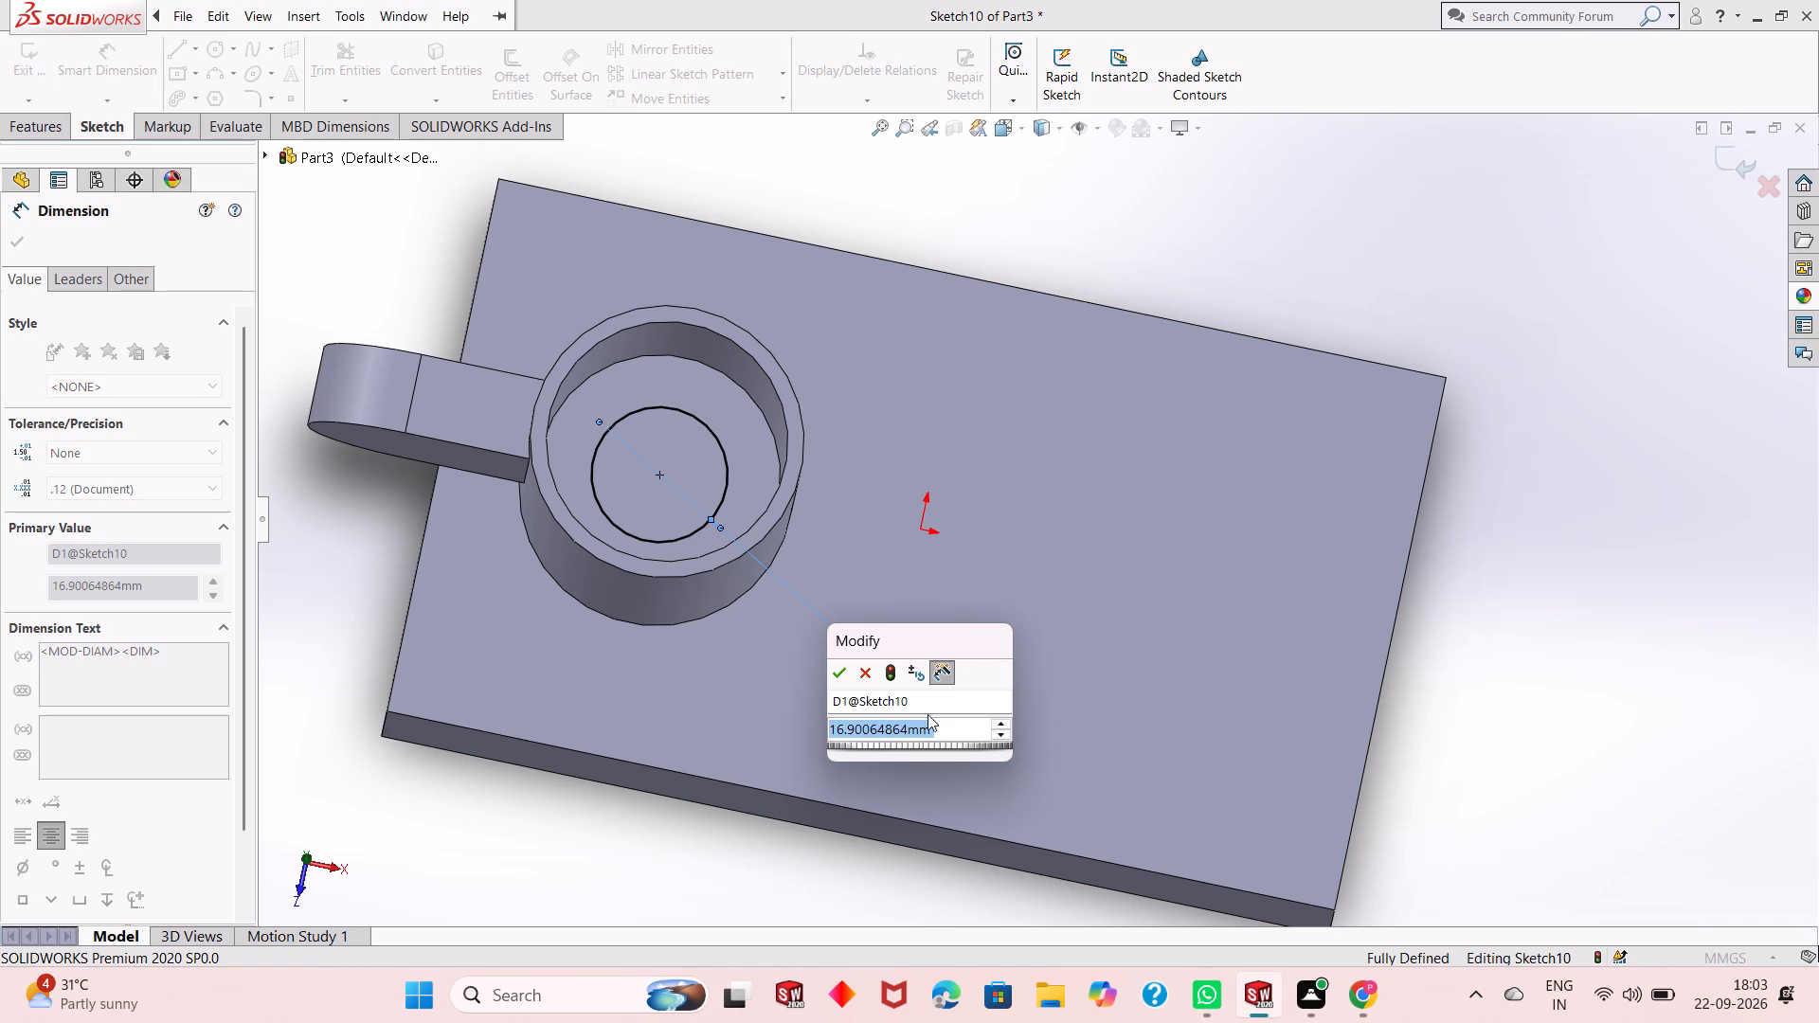
pyautogui.write('18')
pyautogui.press('Return')
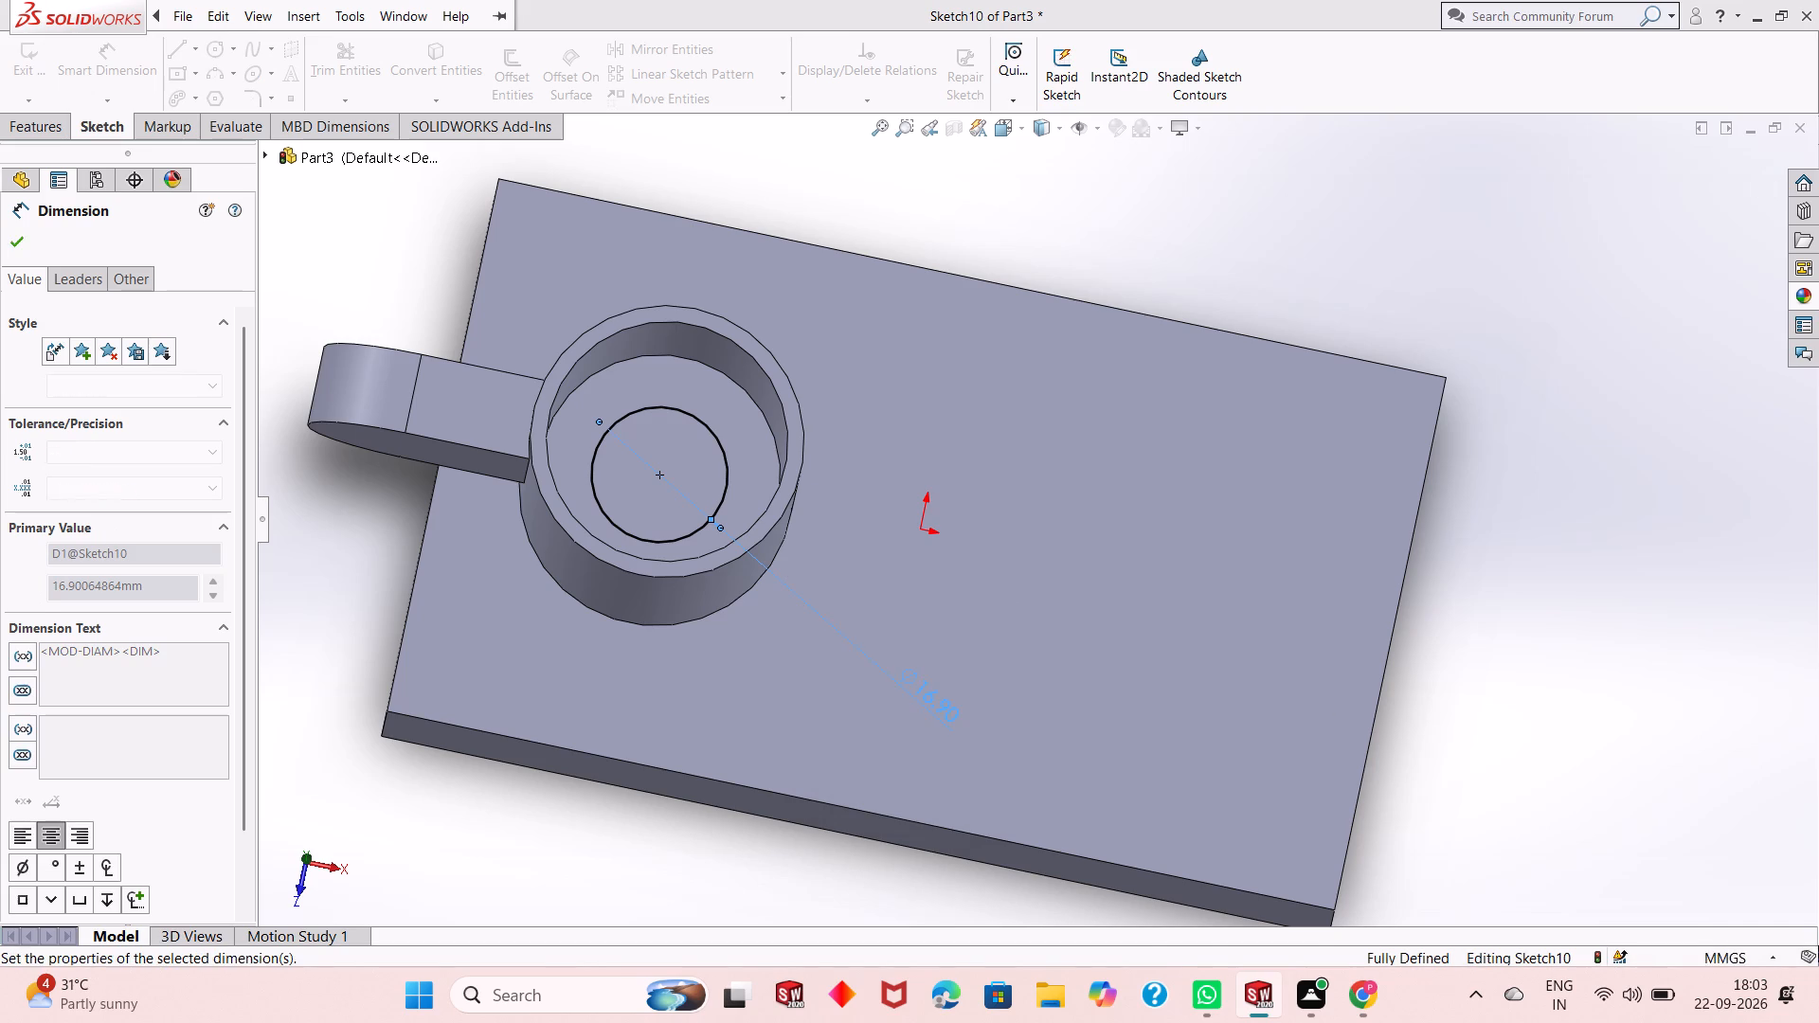
pyautogui.click(12, 235)
# Cut-extrude the 18 mm circle from the bore floor to a blind depth of 10 mm.
pyautogui.scroll(3, 926, 573)
pyautogui.moveTo(946, 591); pyautogui.dragTo(964, 393, button='middle')
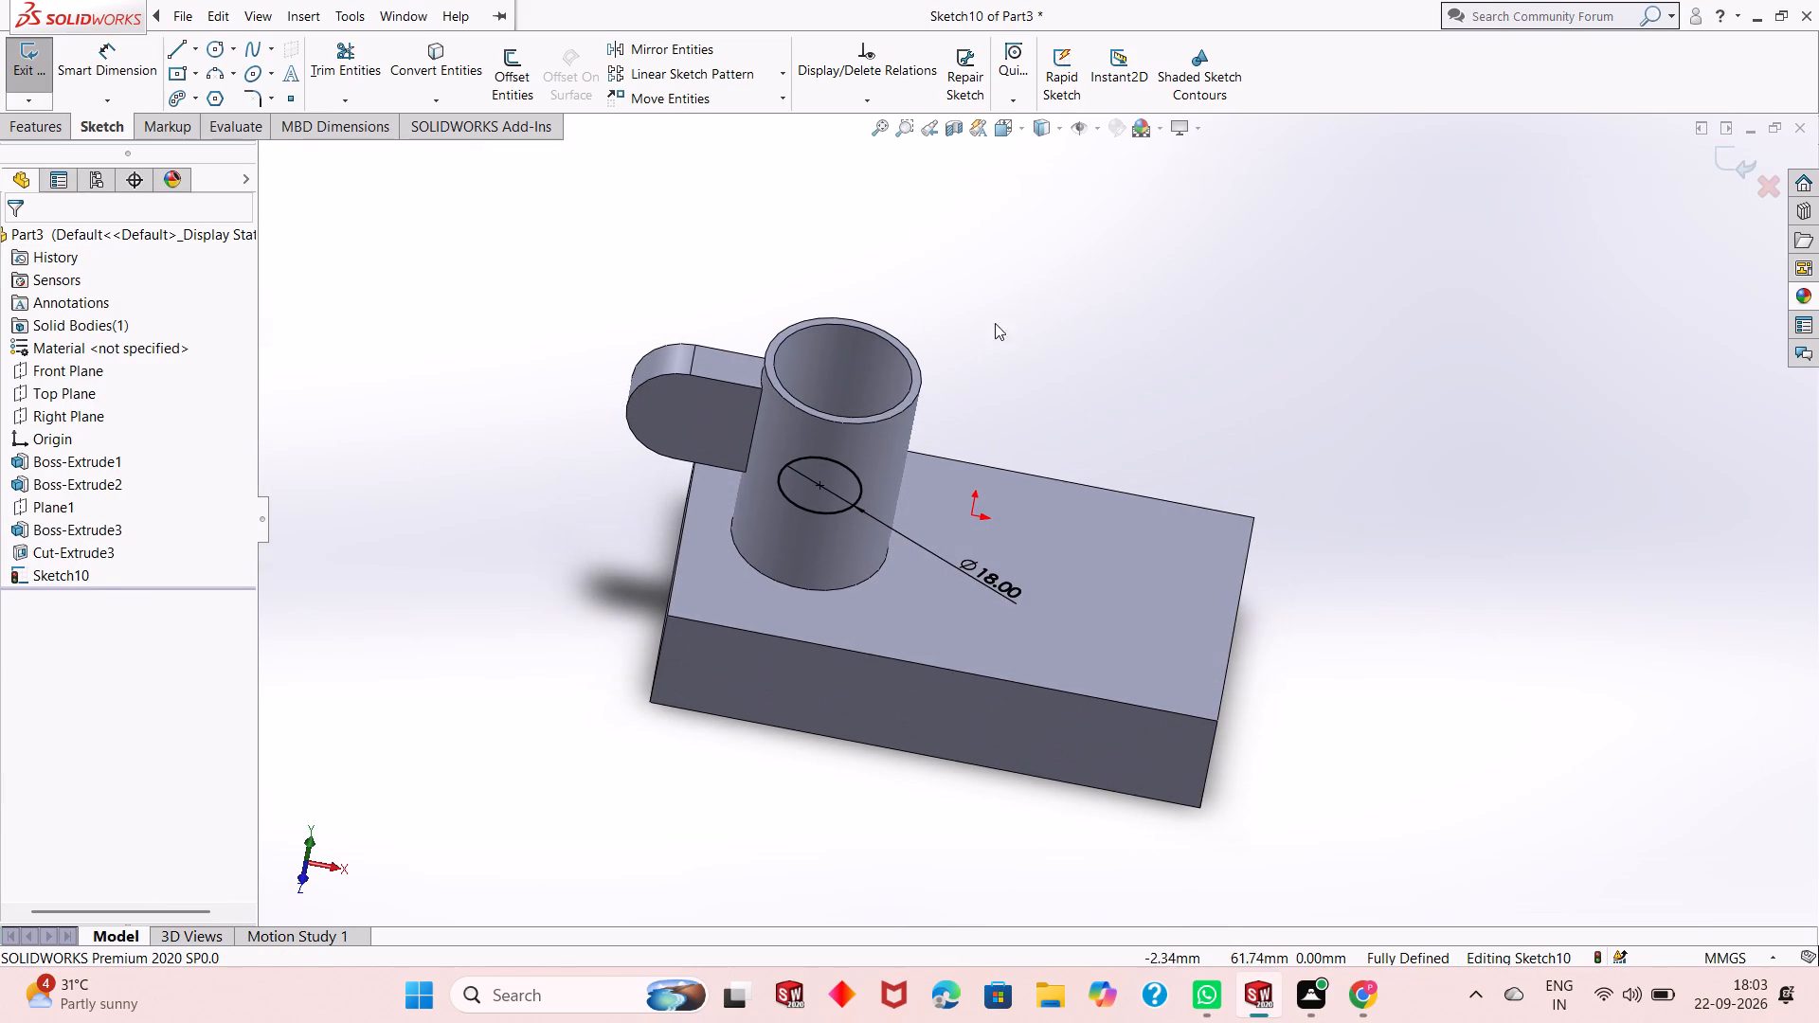
pyautogui.moveTo(1120, 411); pyautogui.dragTo(1048, 330, button='middle')
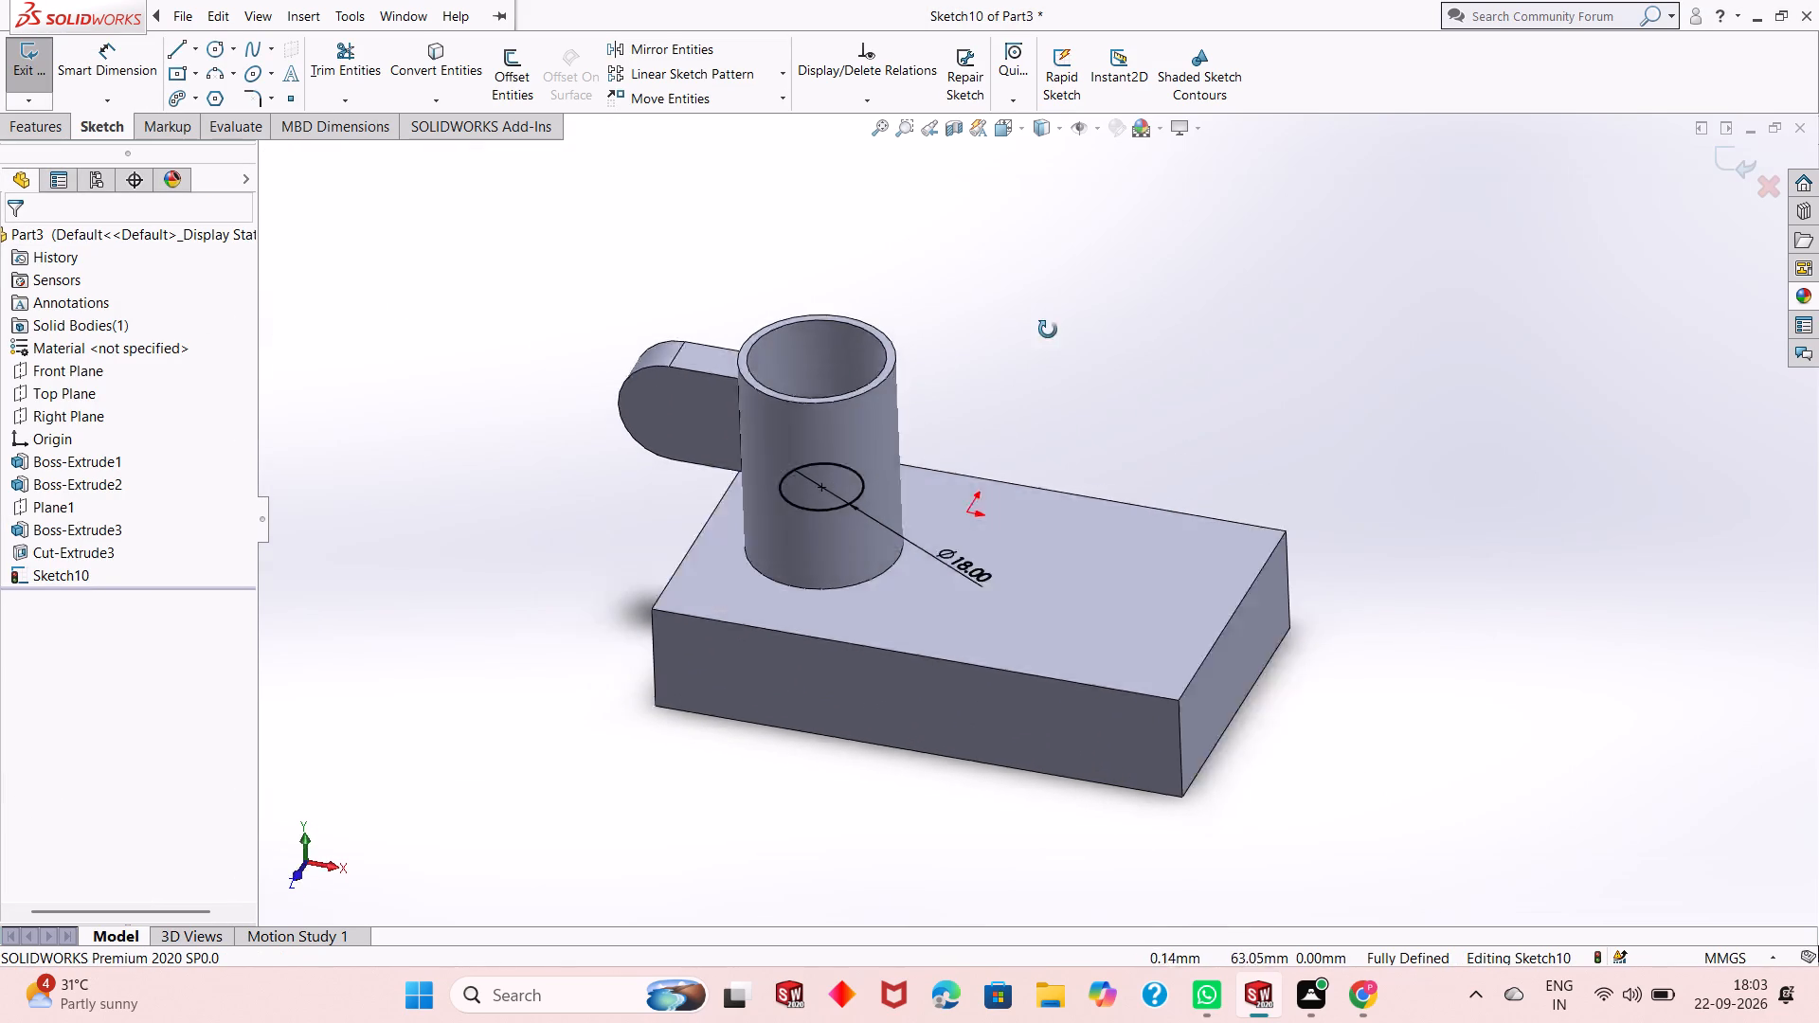
pyautogui.moveTo(1048, 330); pyautogui.dragTo(1126, 236, button='middle')
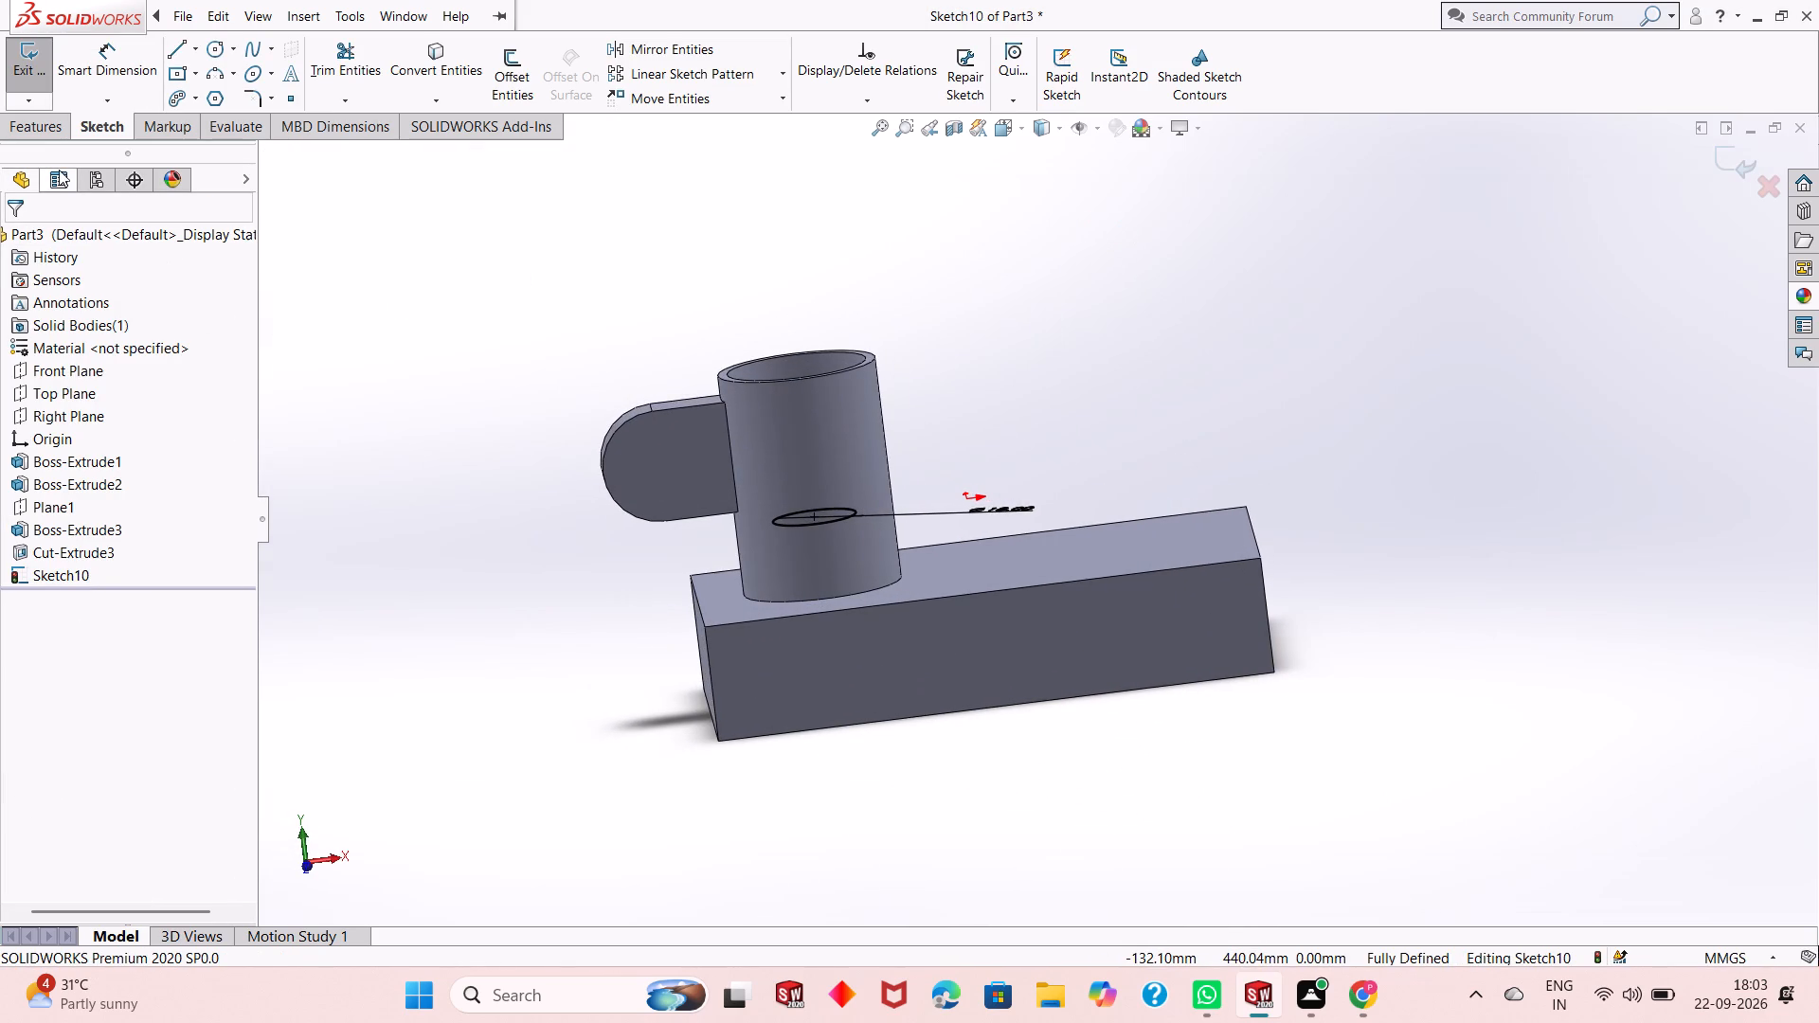
pyautogui.click(40, 132)
pyautogui.click(334, 81)
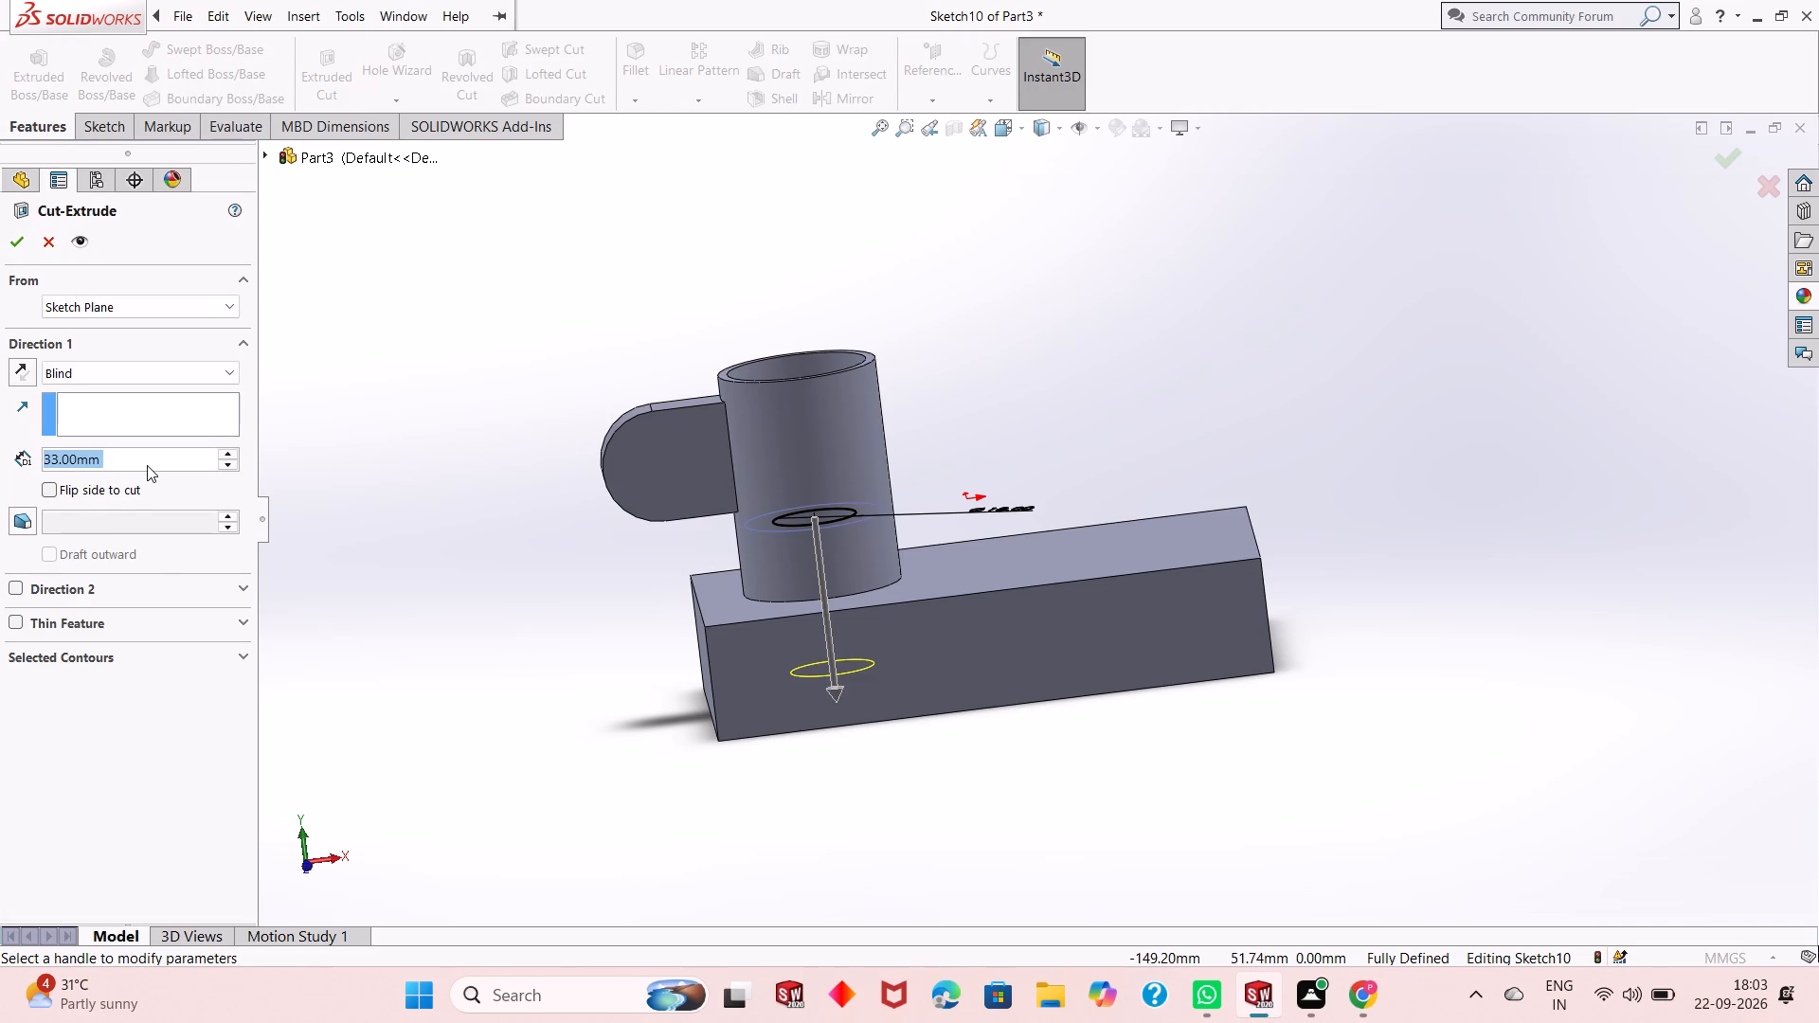
pyautogui.write('10')
pyautogui.press('Return')
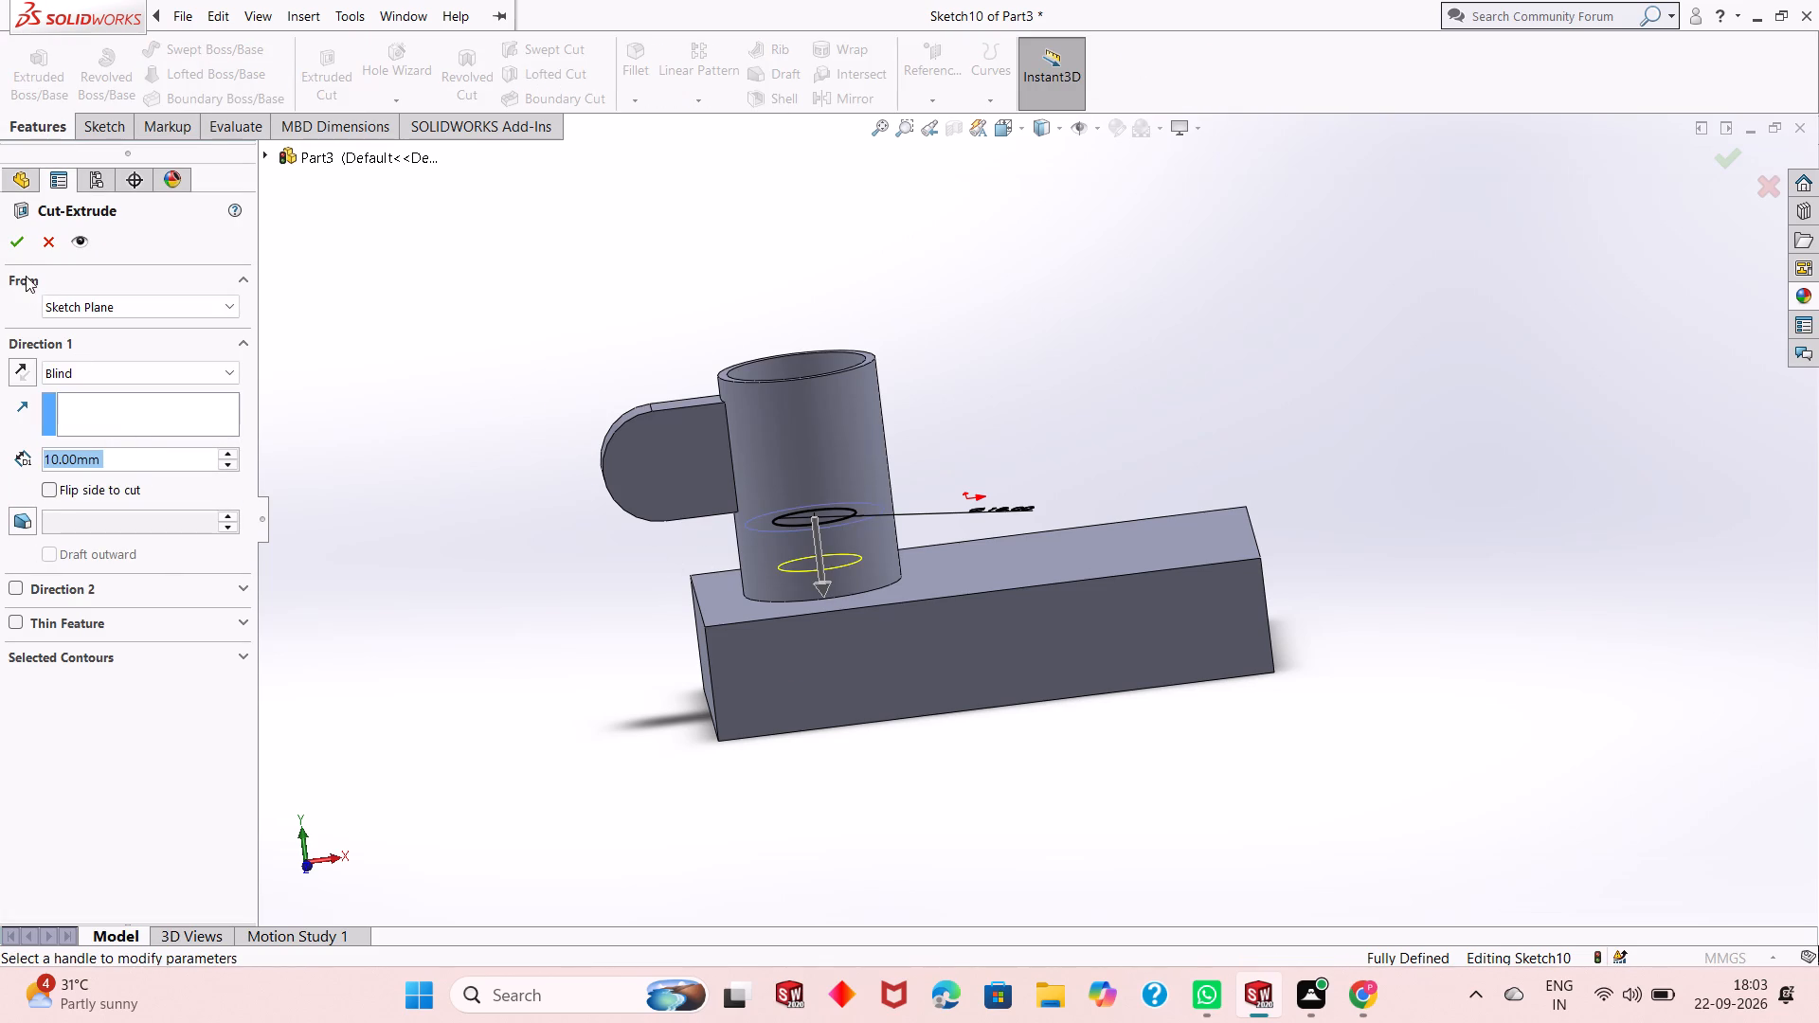
pyautogui.click(10, 243)
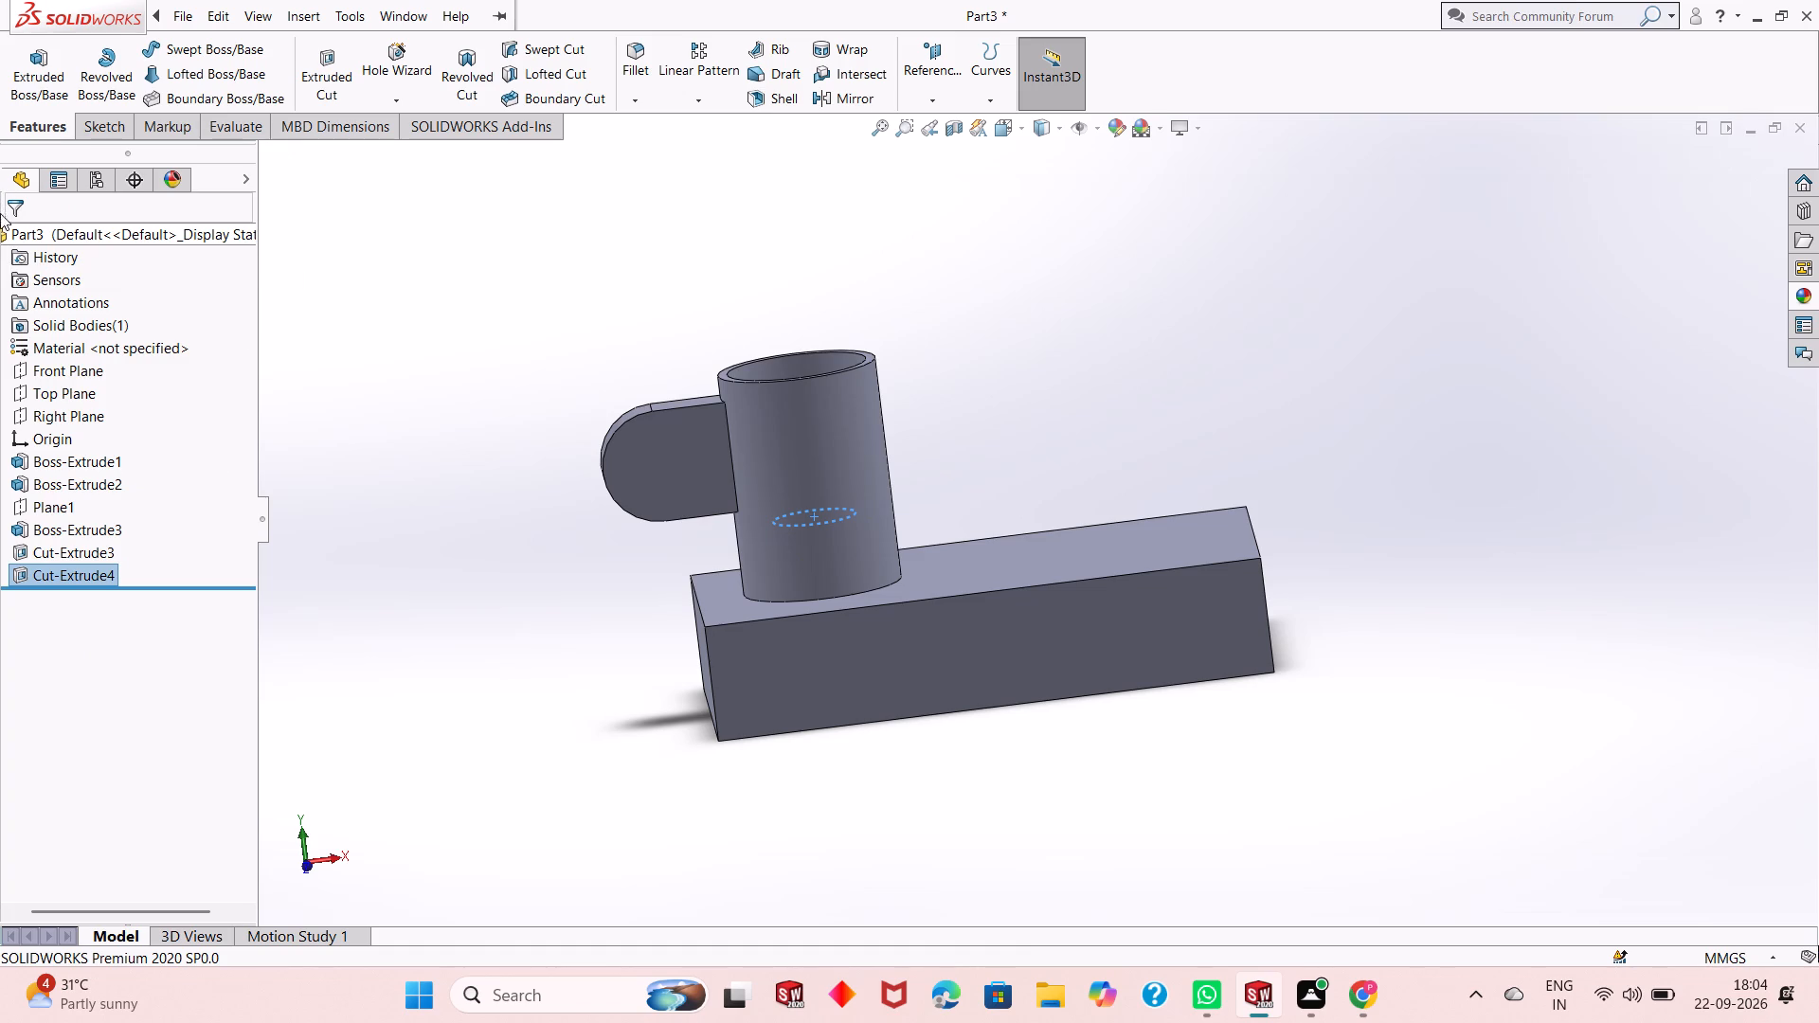
# Preview a section through the part at the Front Plane and examine the stepped bore from above.
pyautogui.click(557, 315)
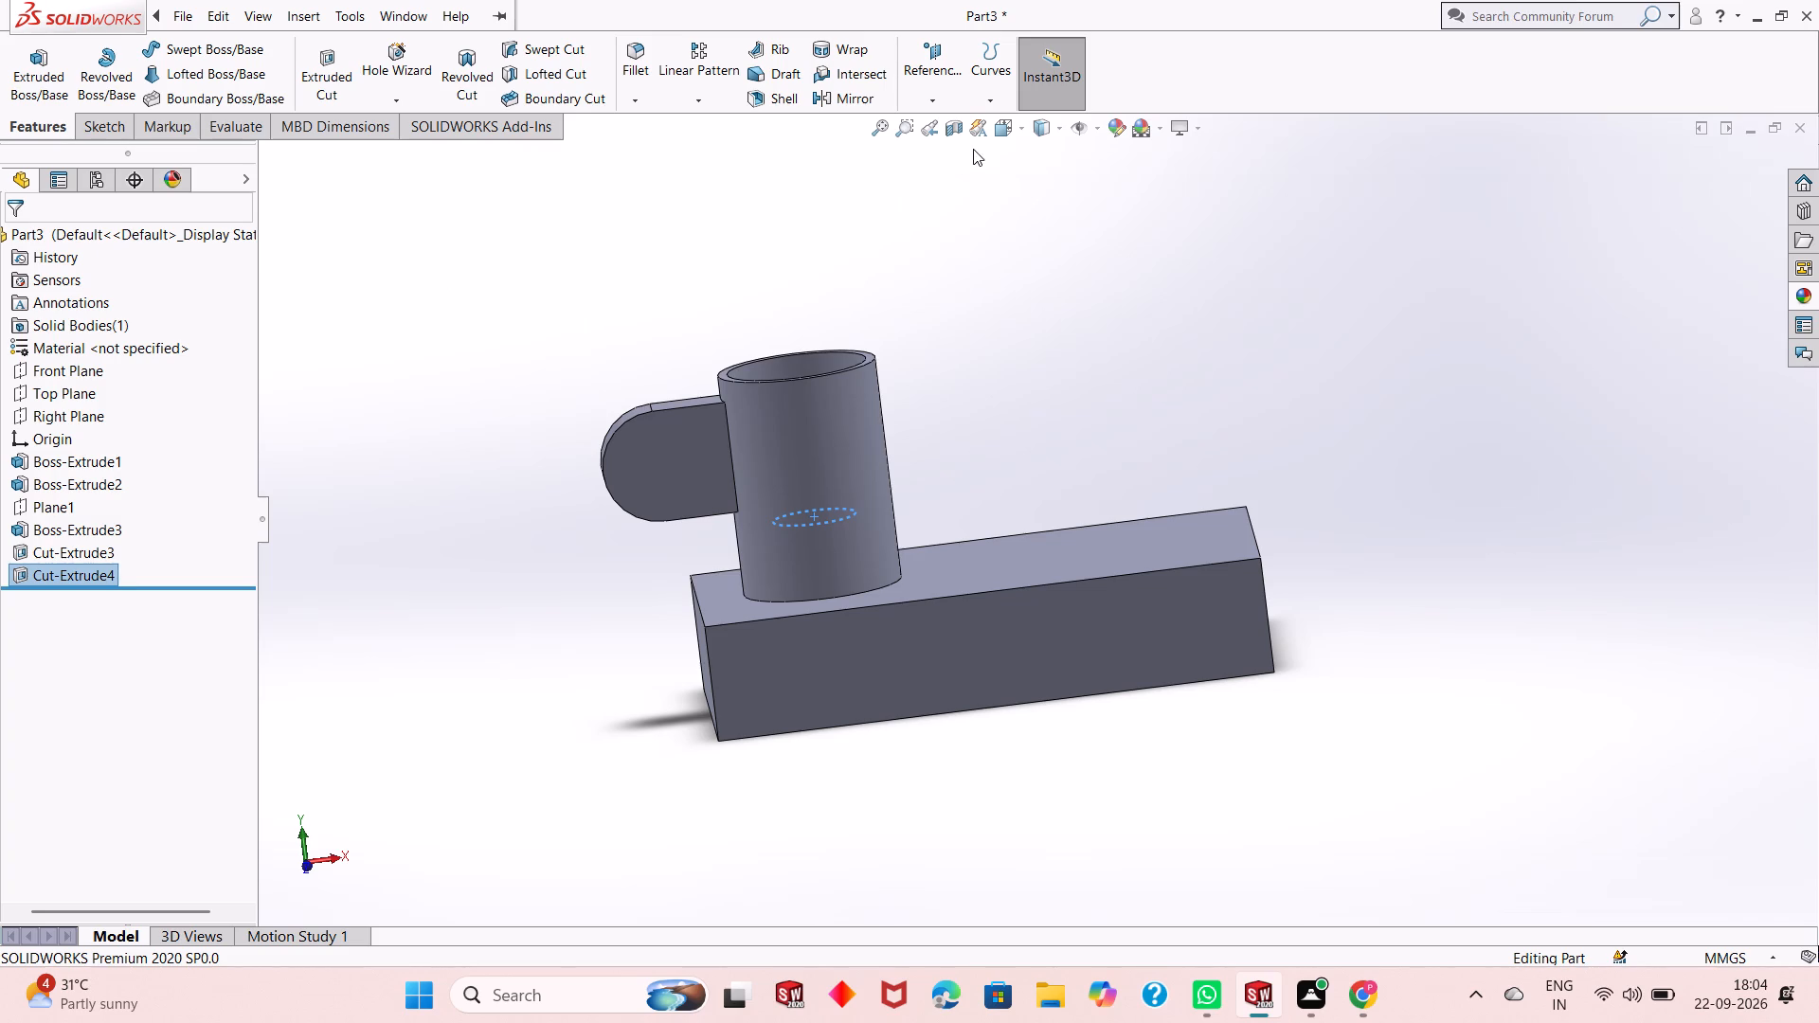
pyautogui.click(957, 132)
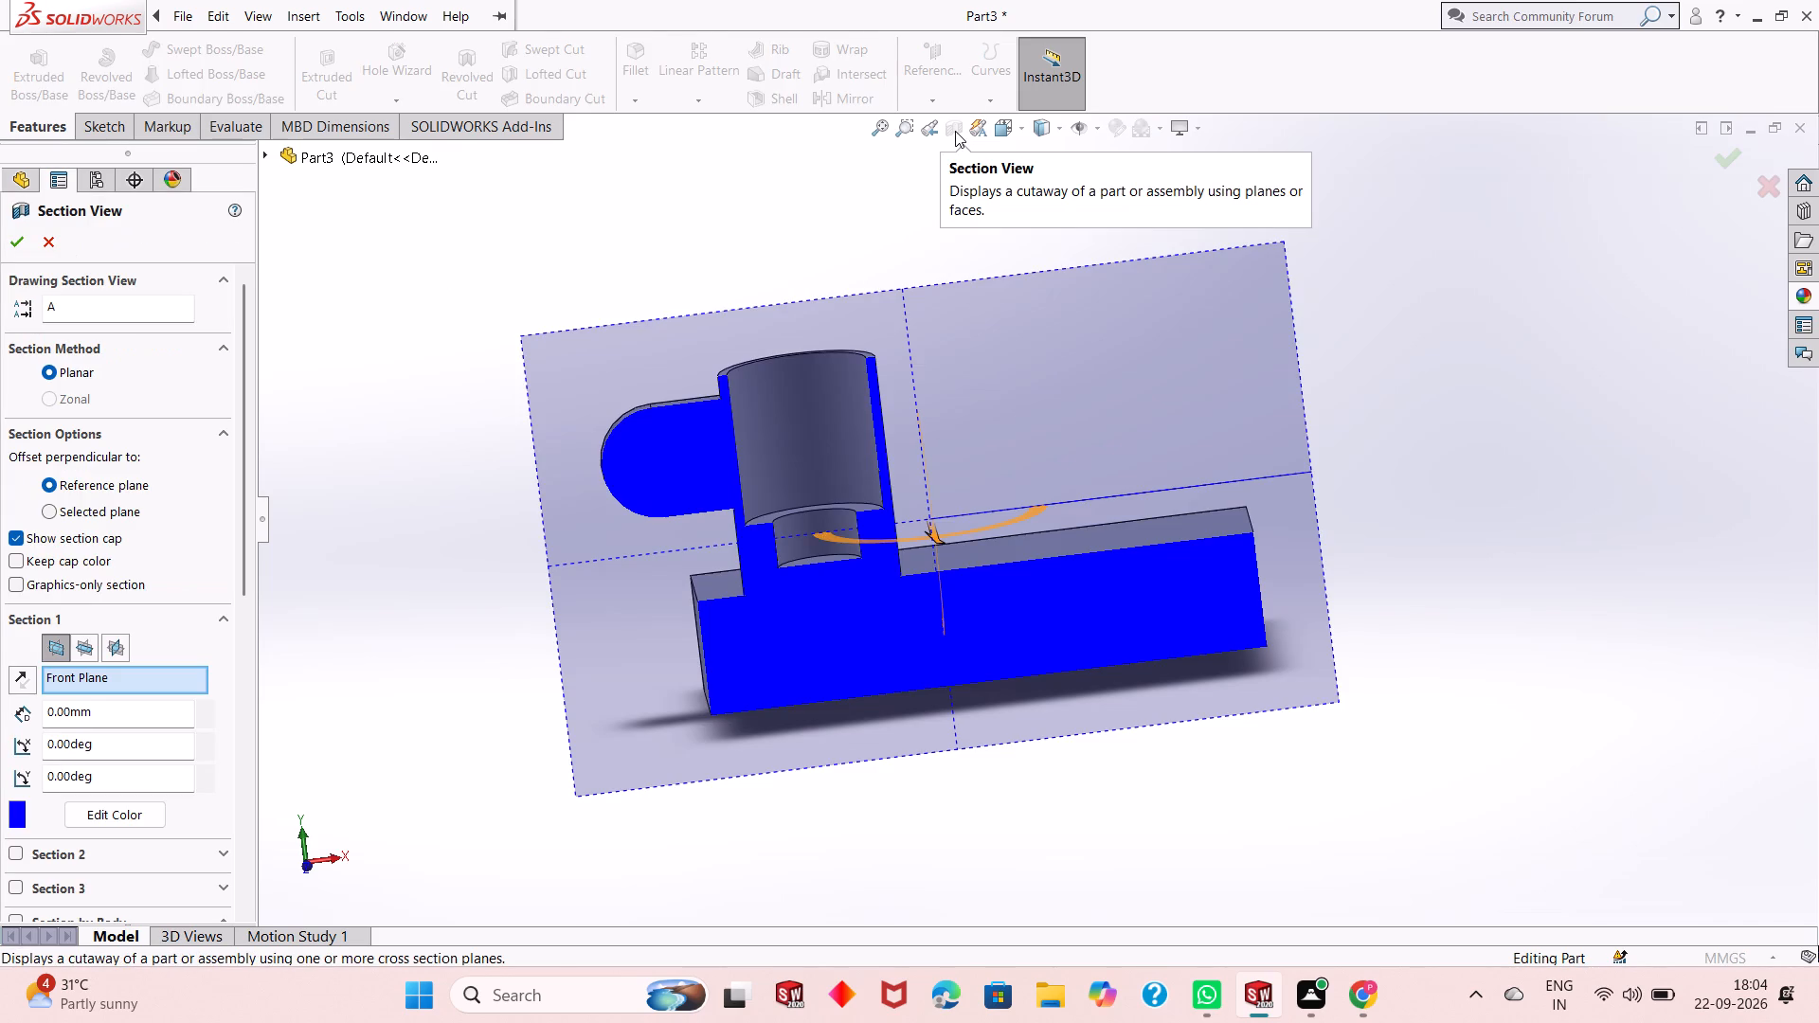
pyautogui.press('Escape')
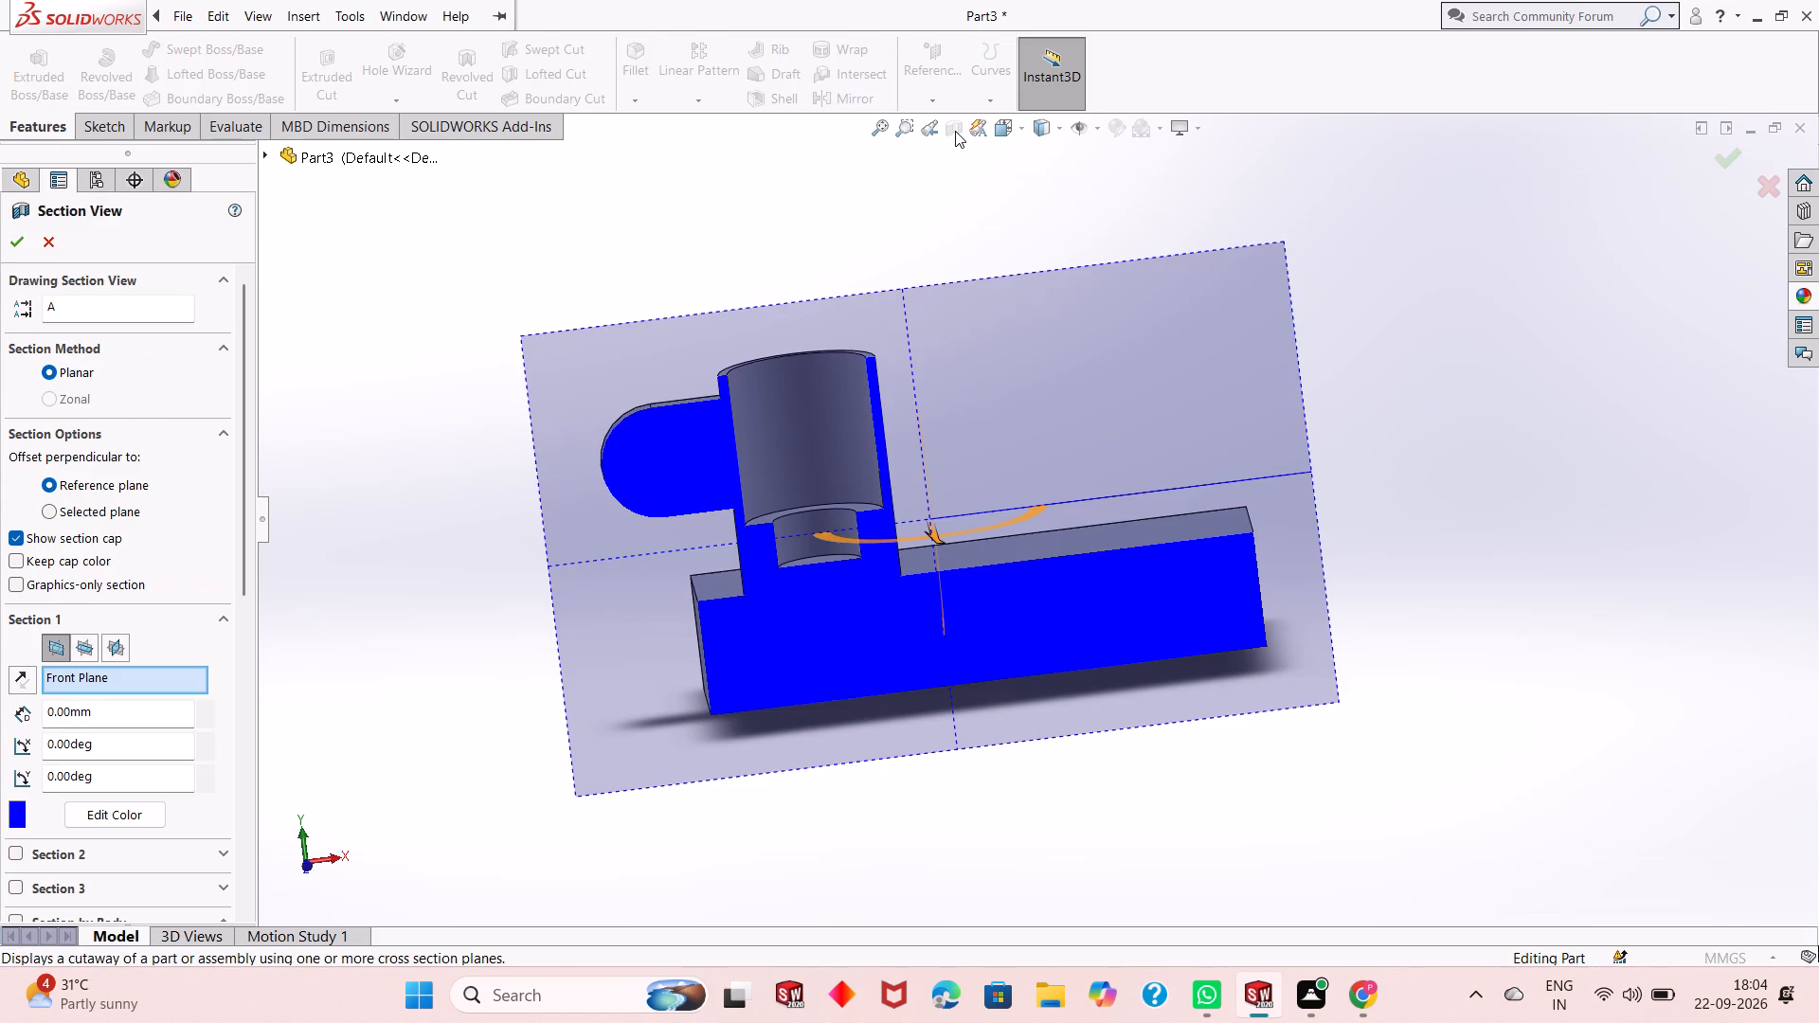
pyautogui.press('Escape')
pyautogui.moveTo(1002, 335); pyautogui.dragTo(1020, 605, button='middle')
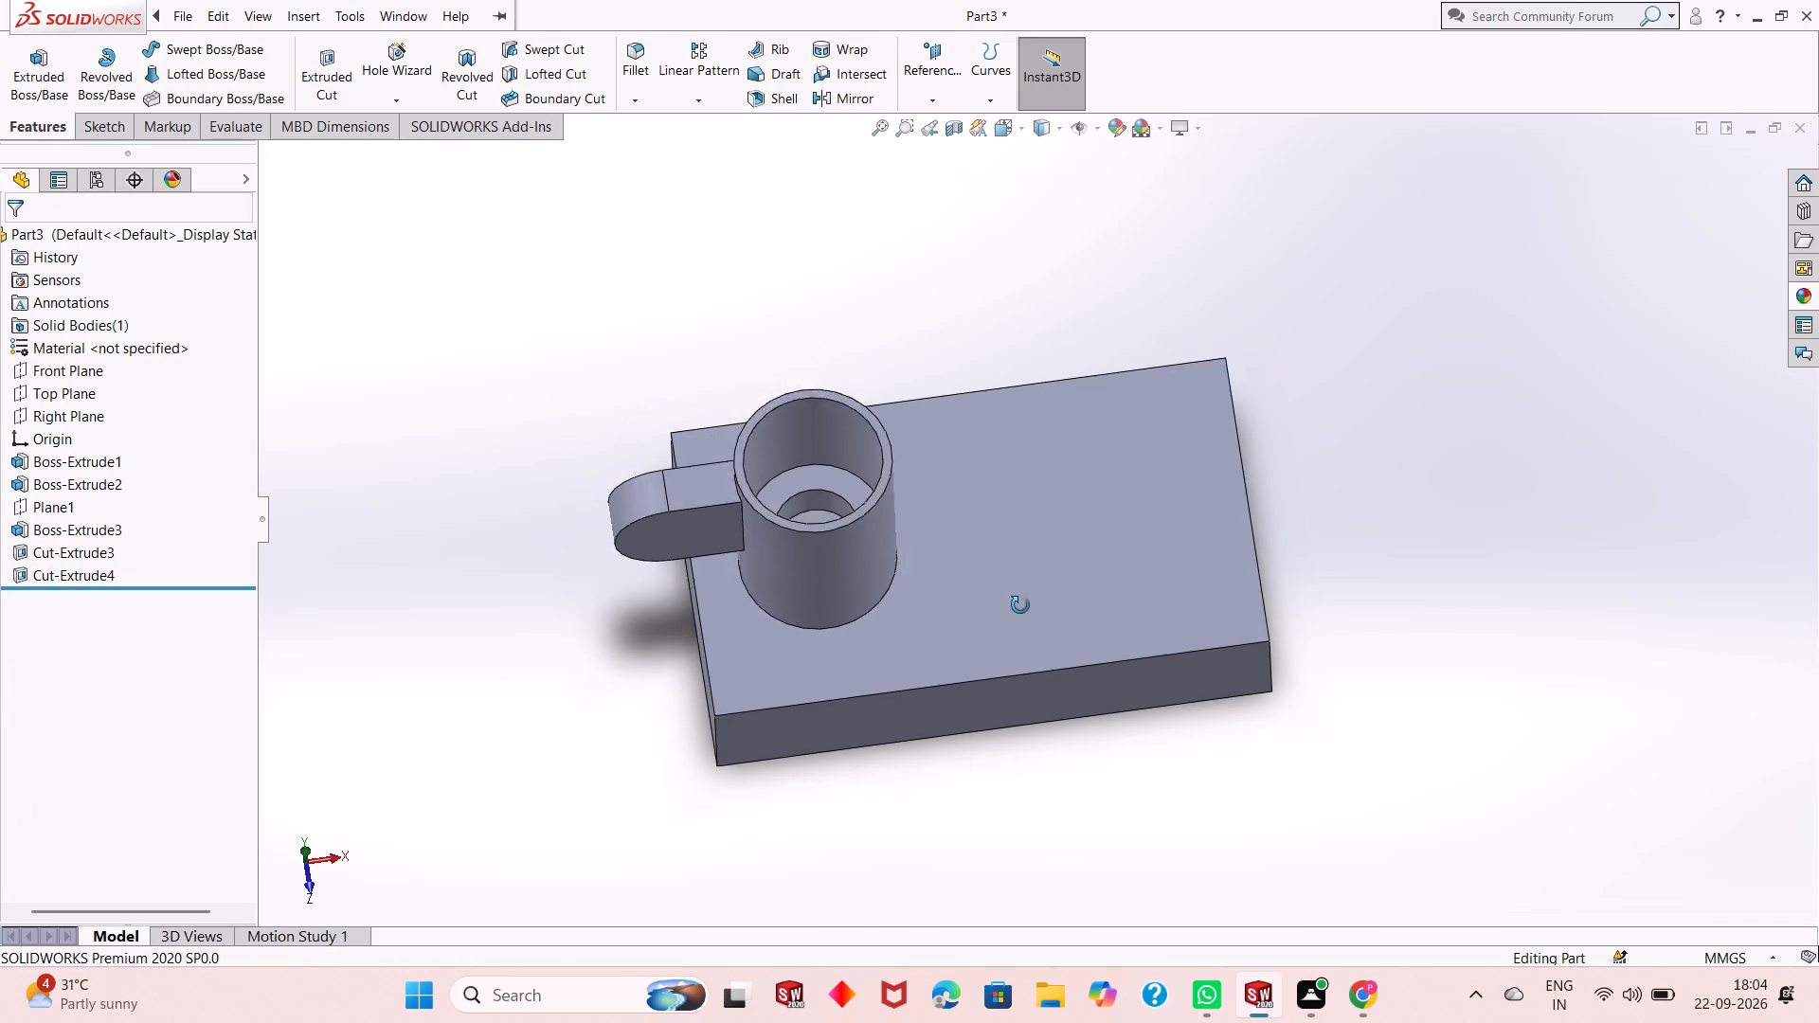
pyautogui.moveTo(1020, 605); pyautogui.dragTo(1024, 657, button='middle')
pyautogui.scroll(1, 1023, 657)
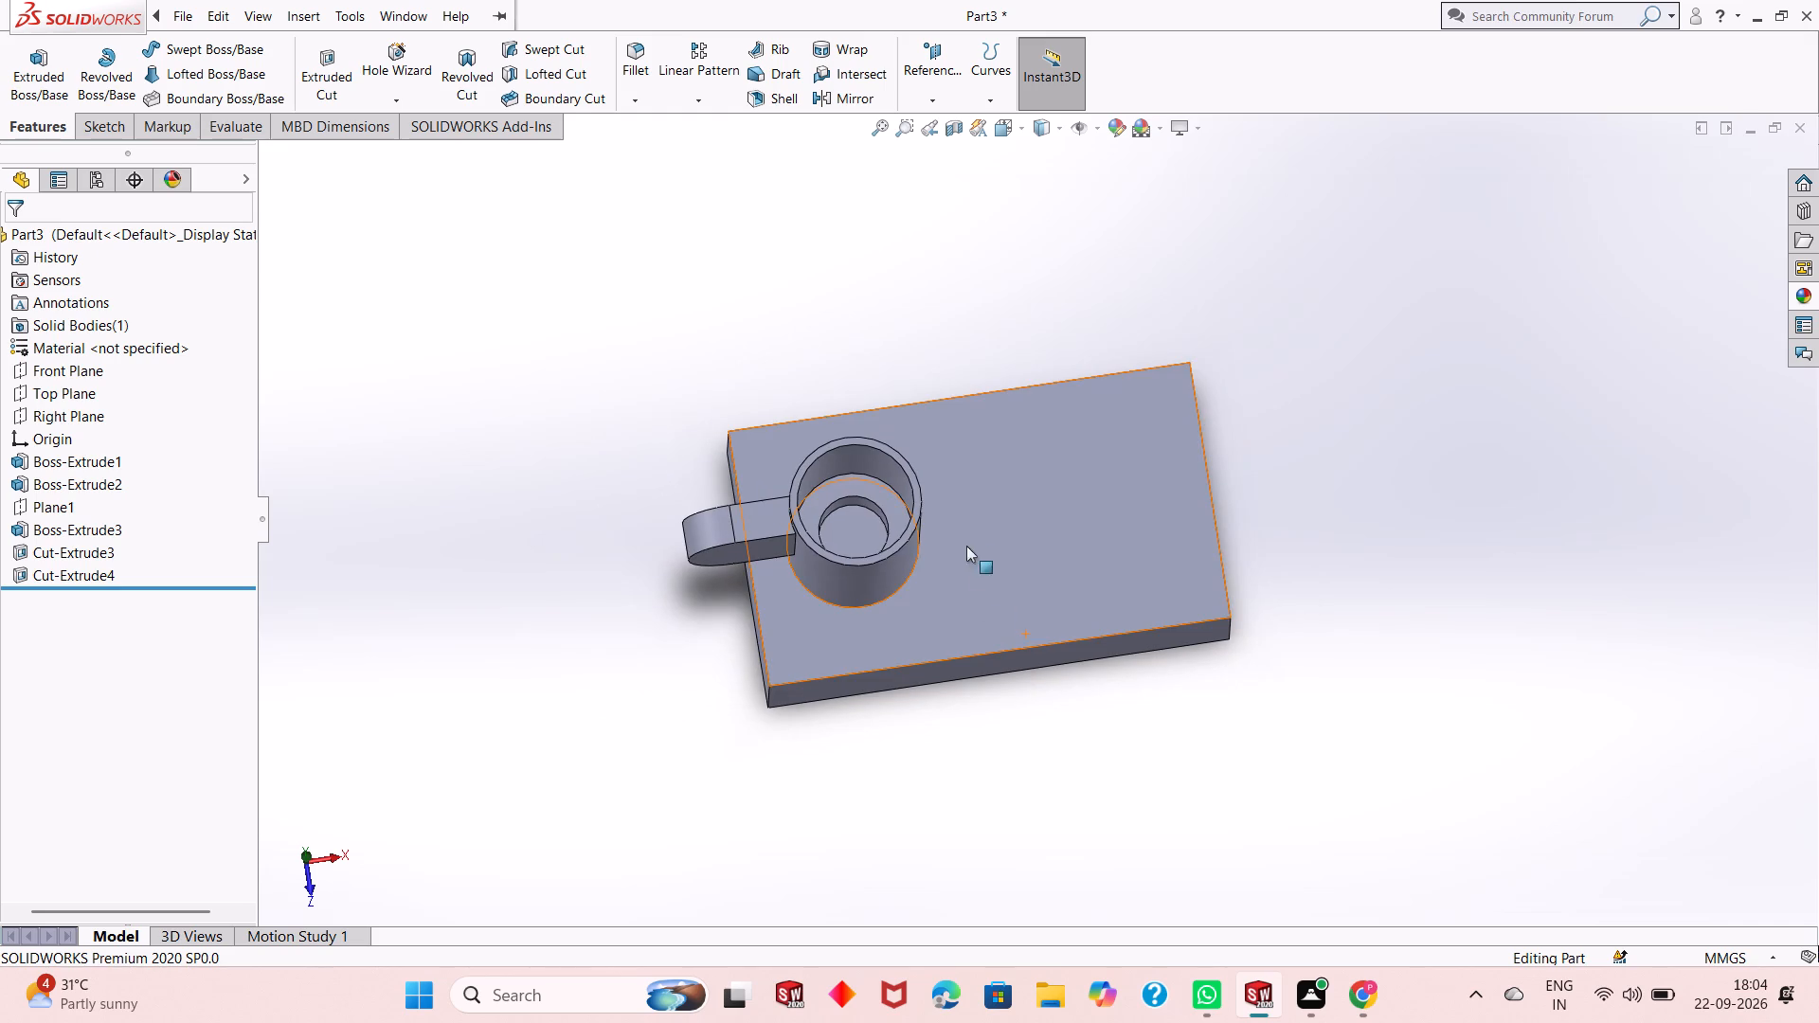
pyautogui.scroll(-2, 940, 494)
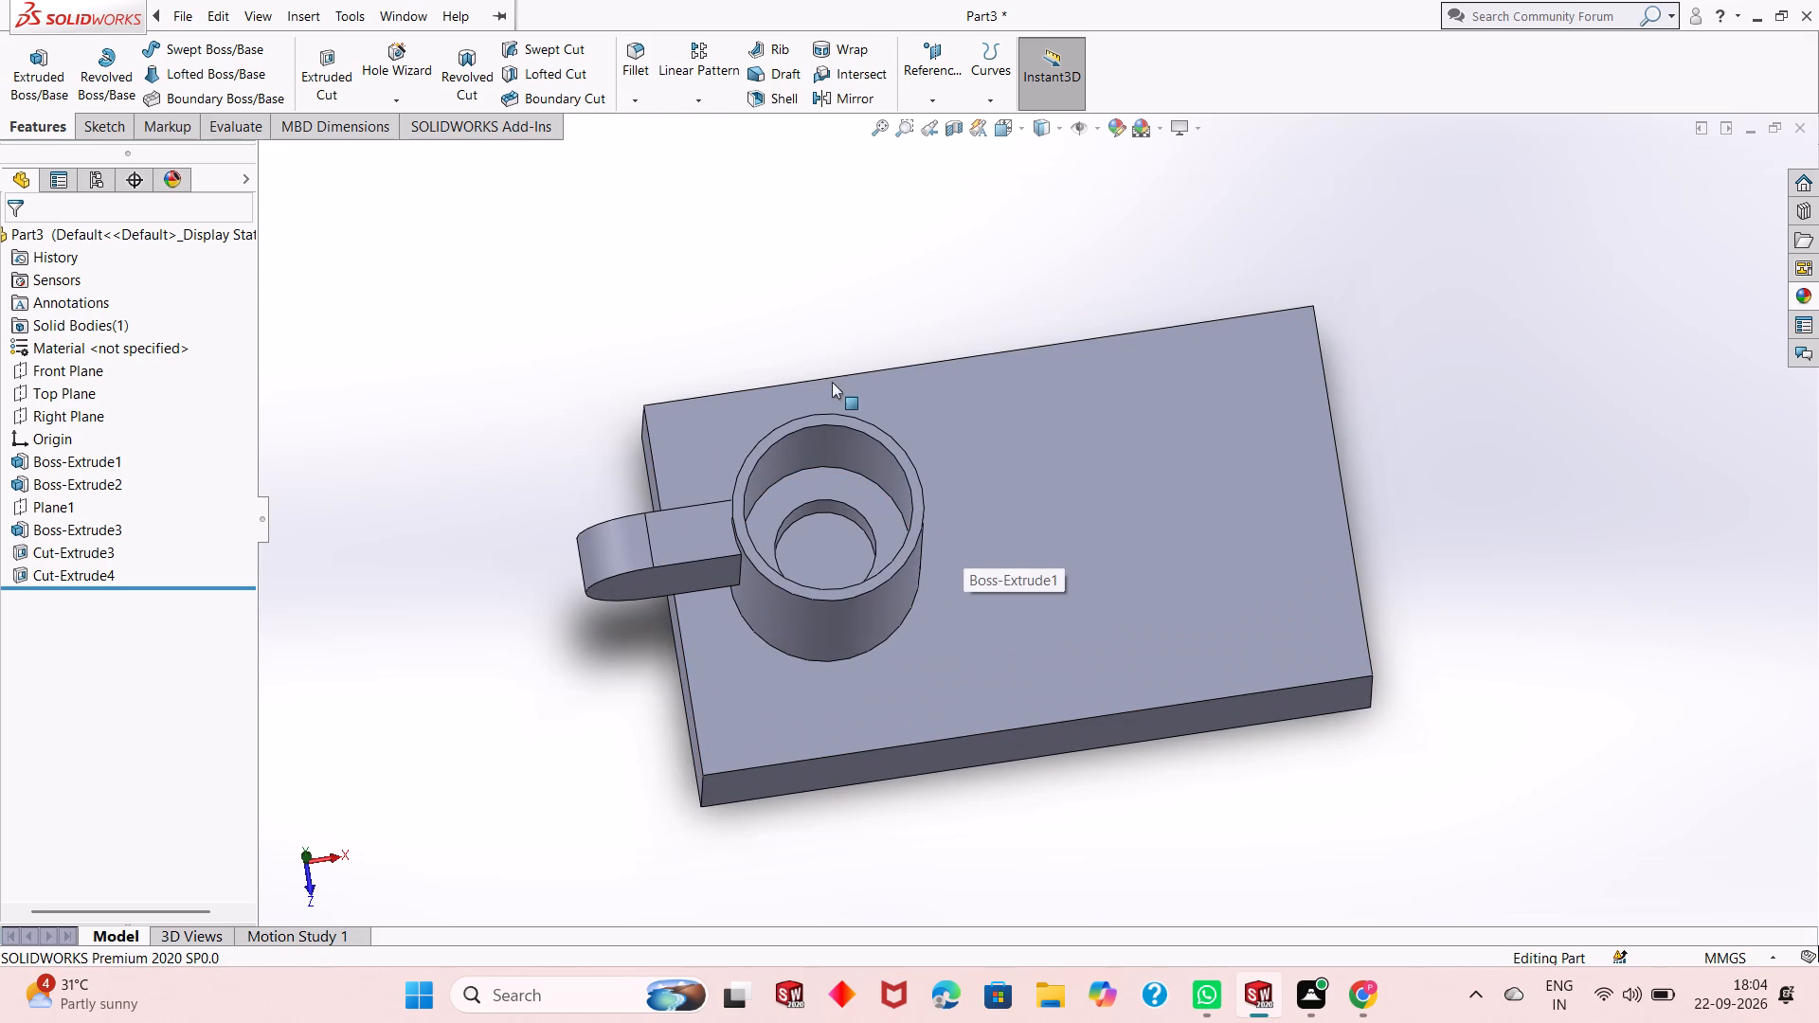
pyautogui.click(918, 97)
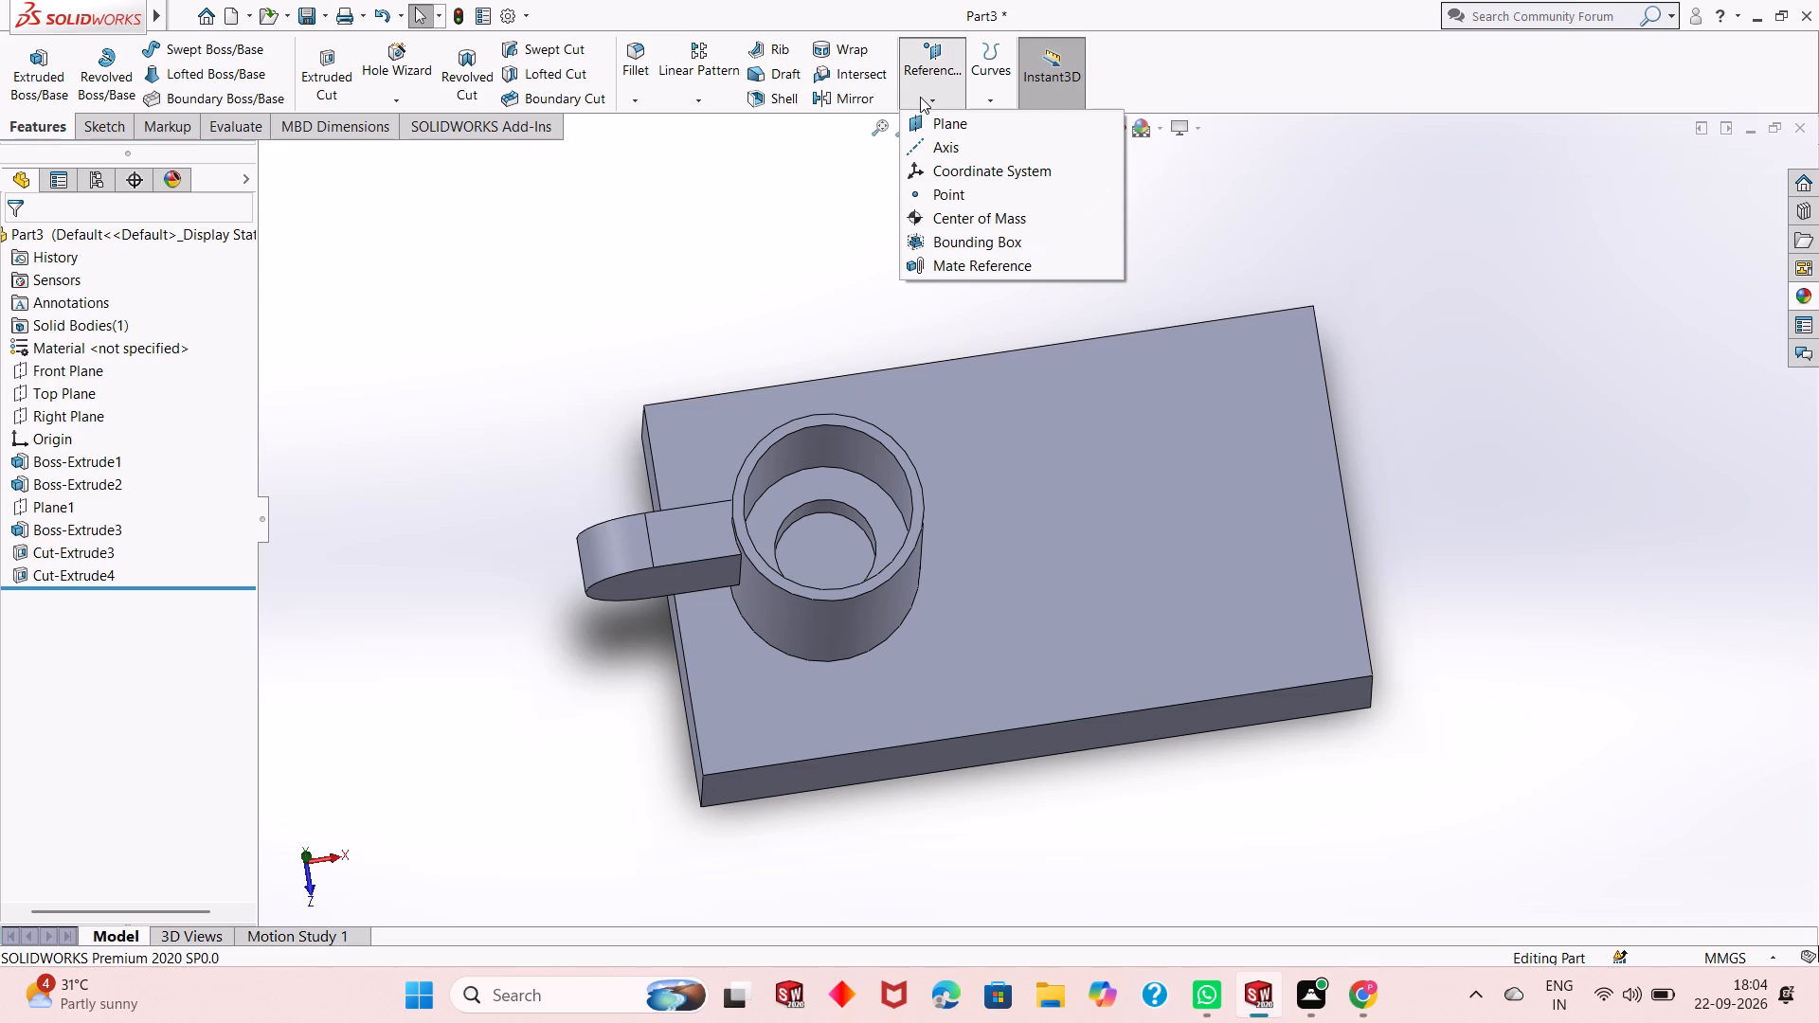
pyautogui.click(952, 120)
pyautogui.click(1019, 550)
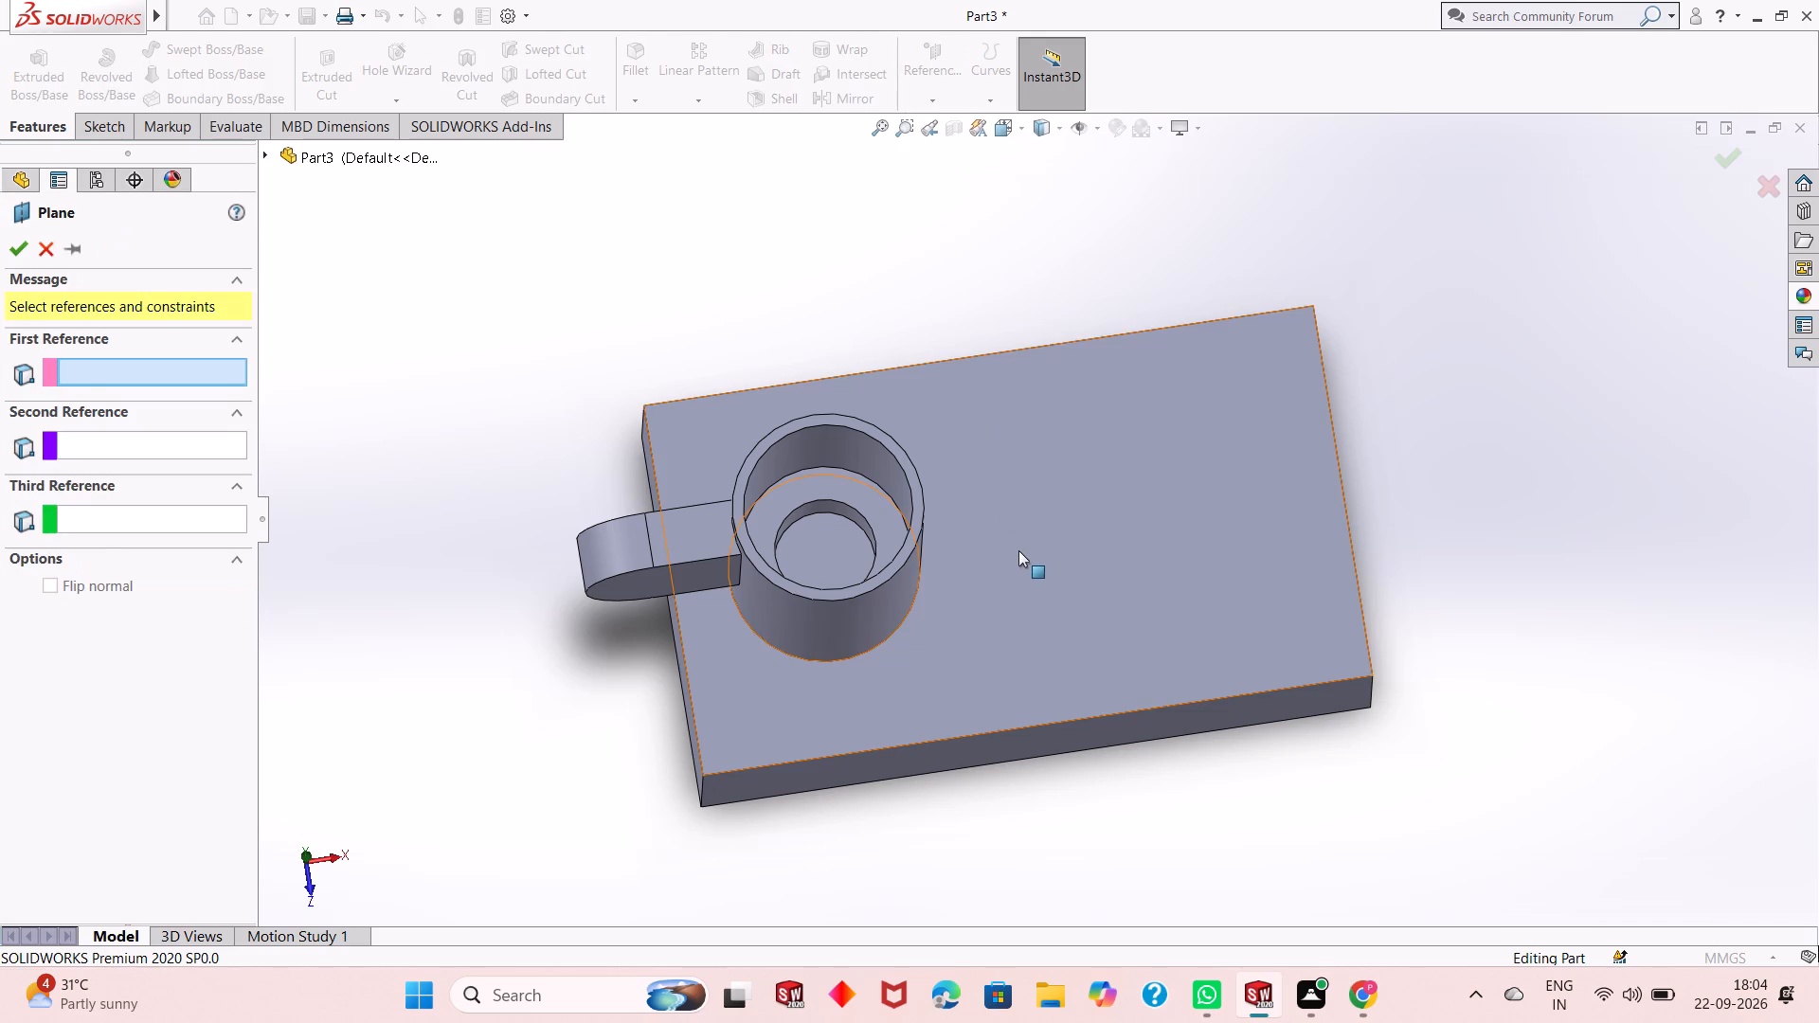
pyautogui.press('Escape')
# Create a reference plane offset 25 mm above the Top Plane, level with the block's upper face.
pyautogui.moveTo(1018, 550); pyautogui.dragTo(1021, 438, button='middle')
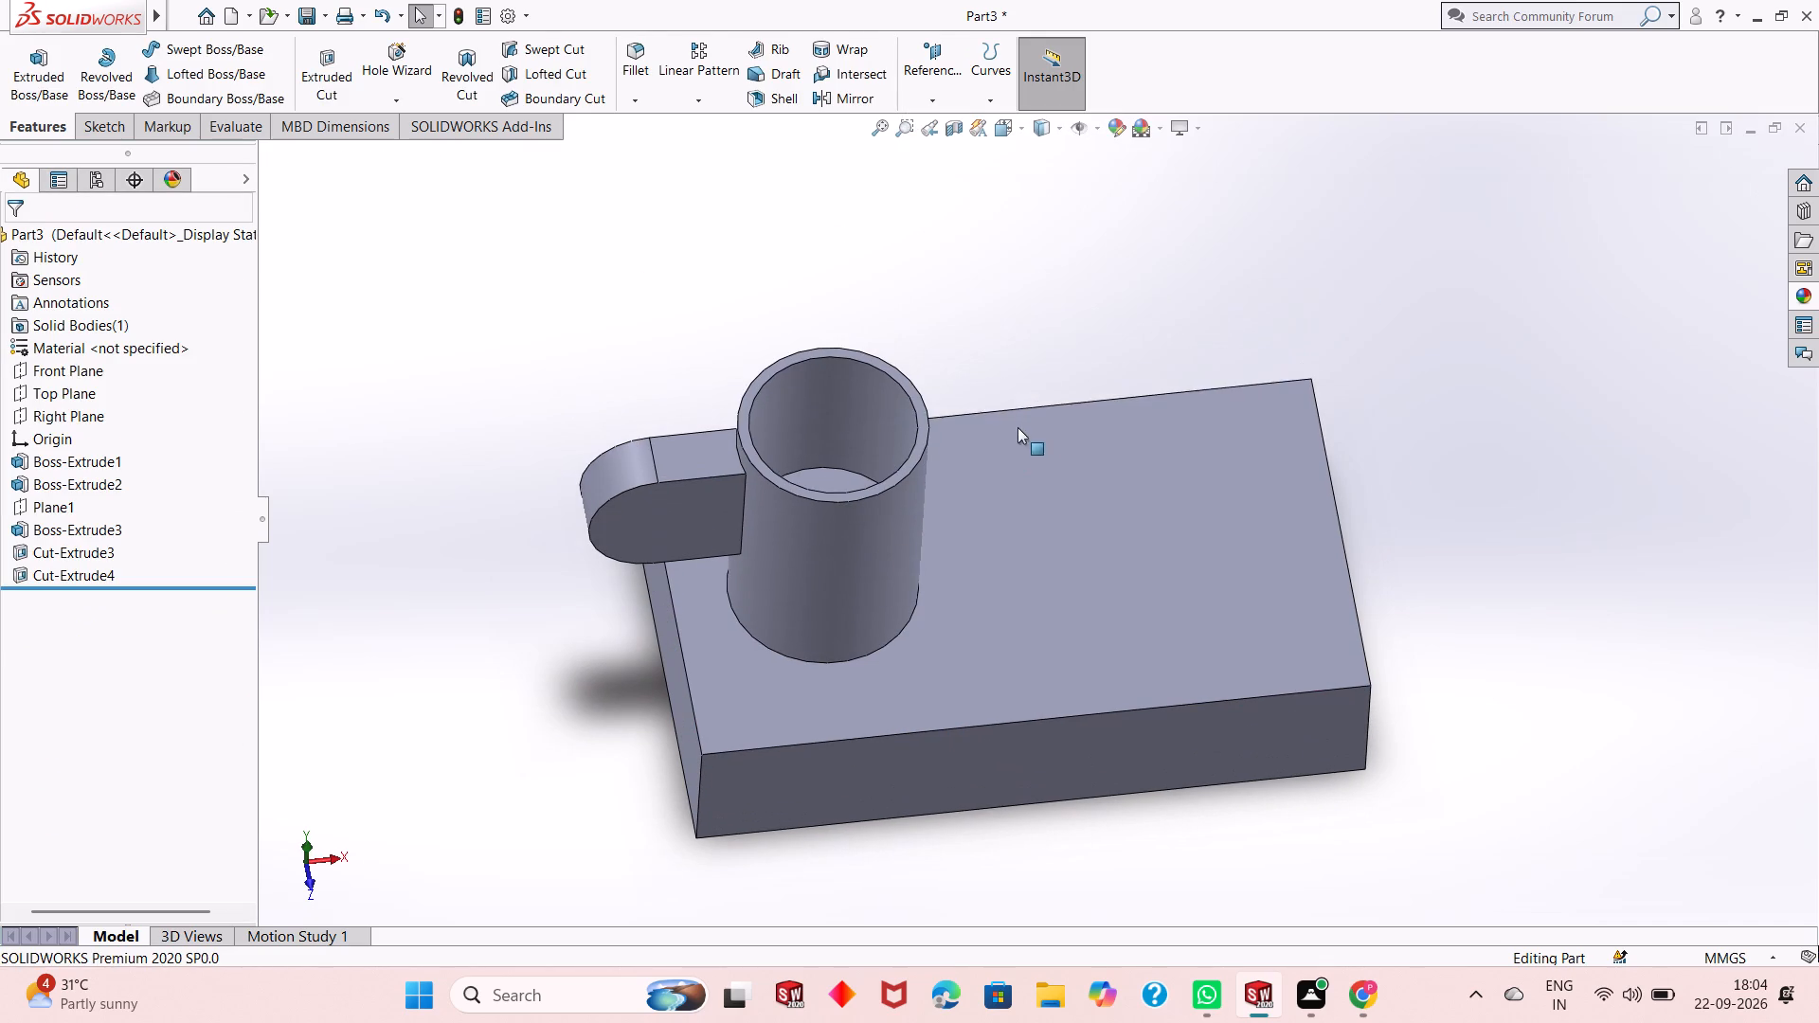
pyautogui.click(928, 104)
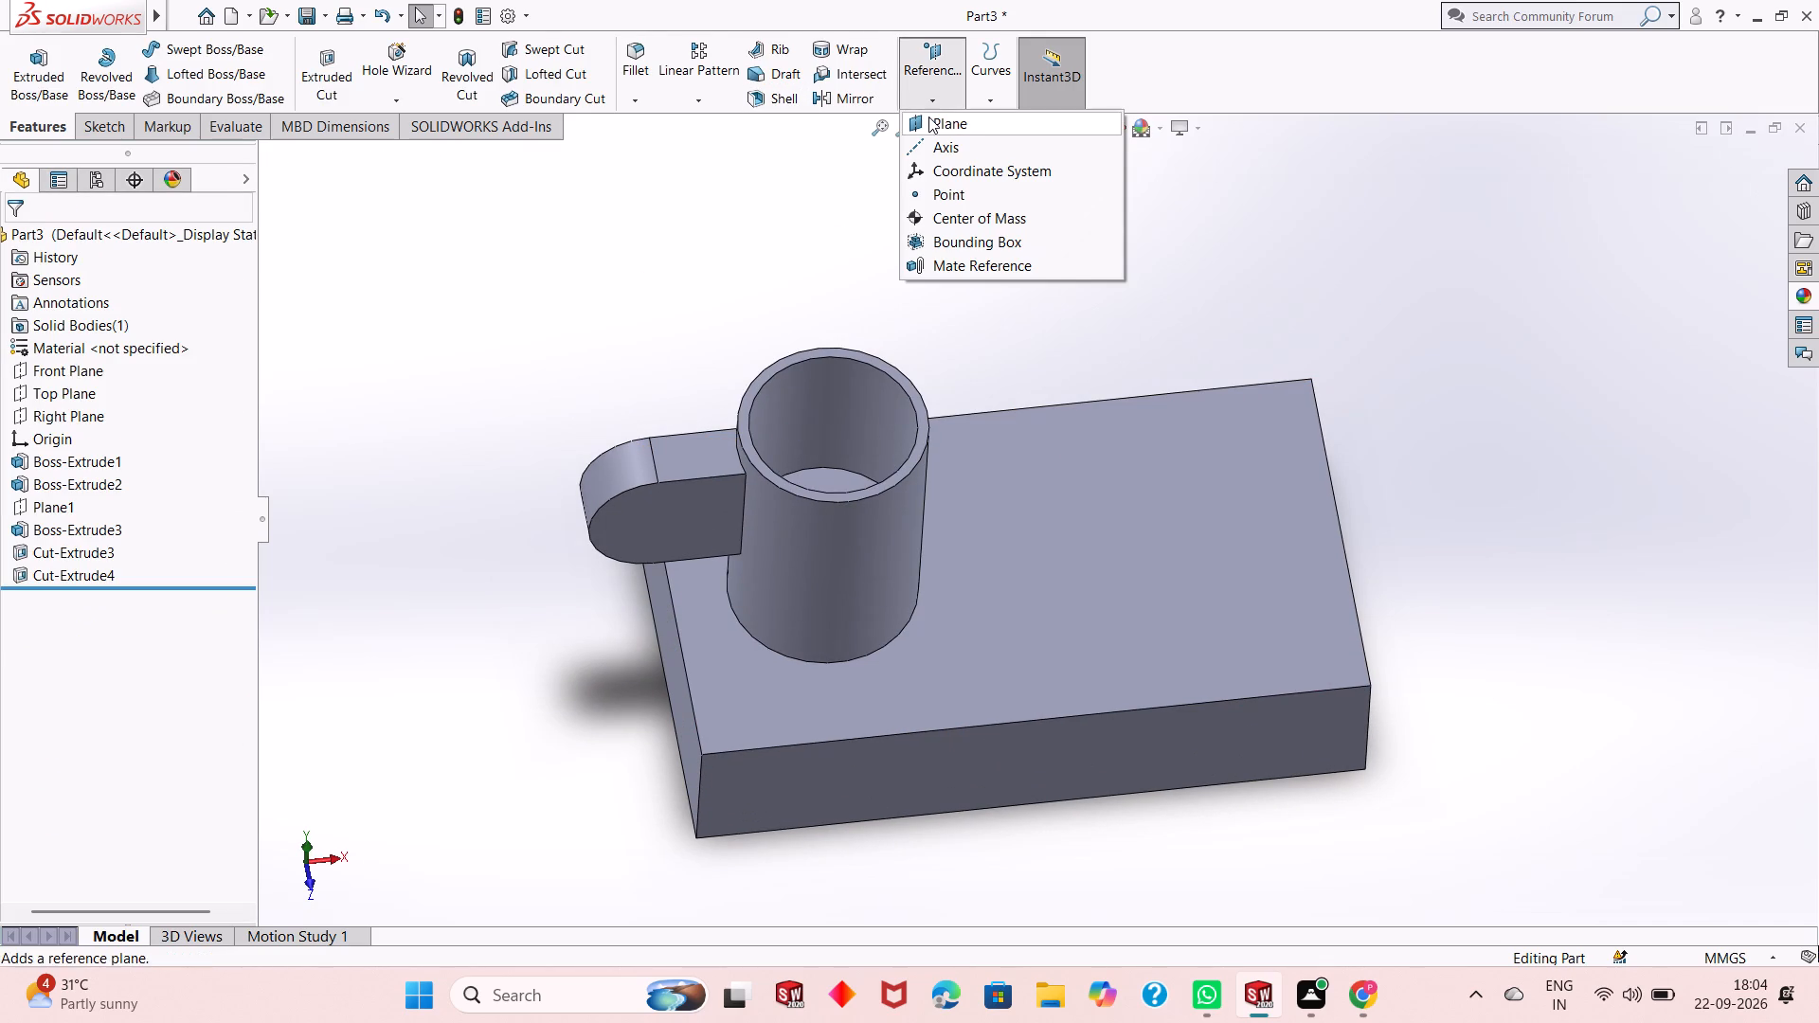
pyautogui.click(928, 117)
pyautogui.click(313, 157)
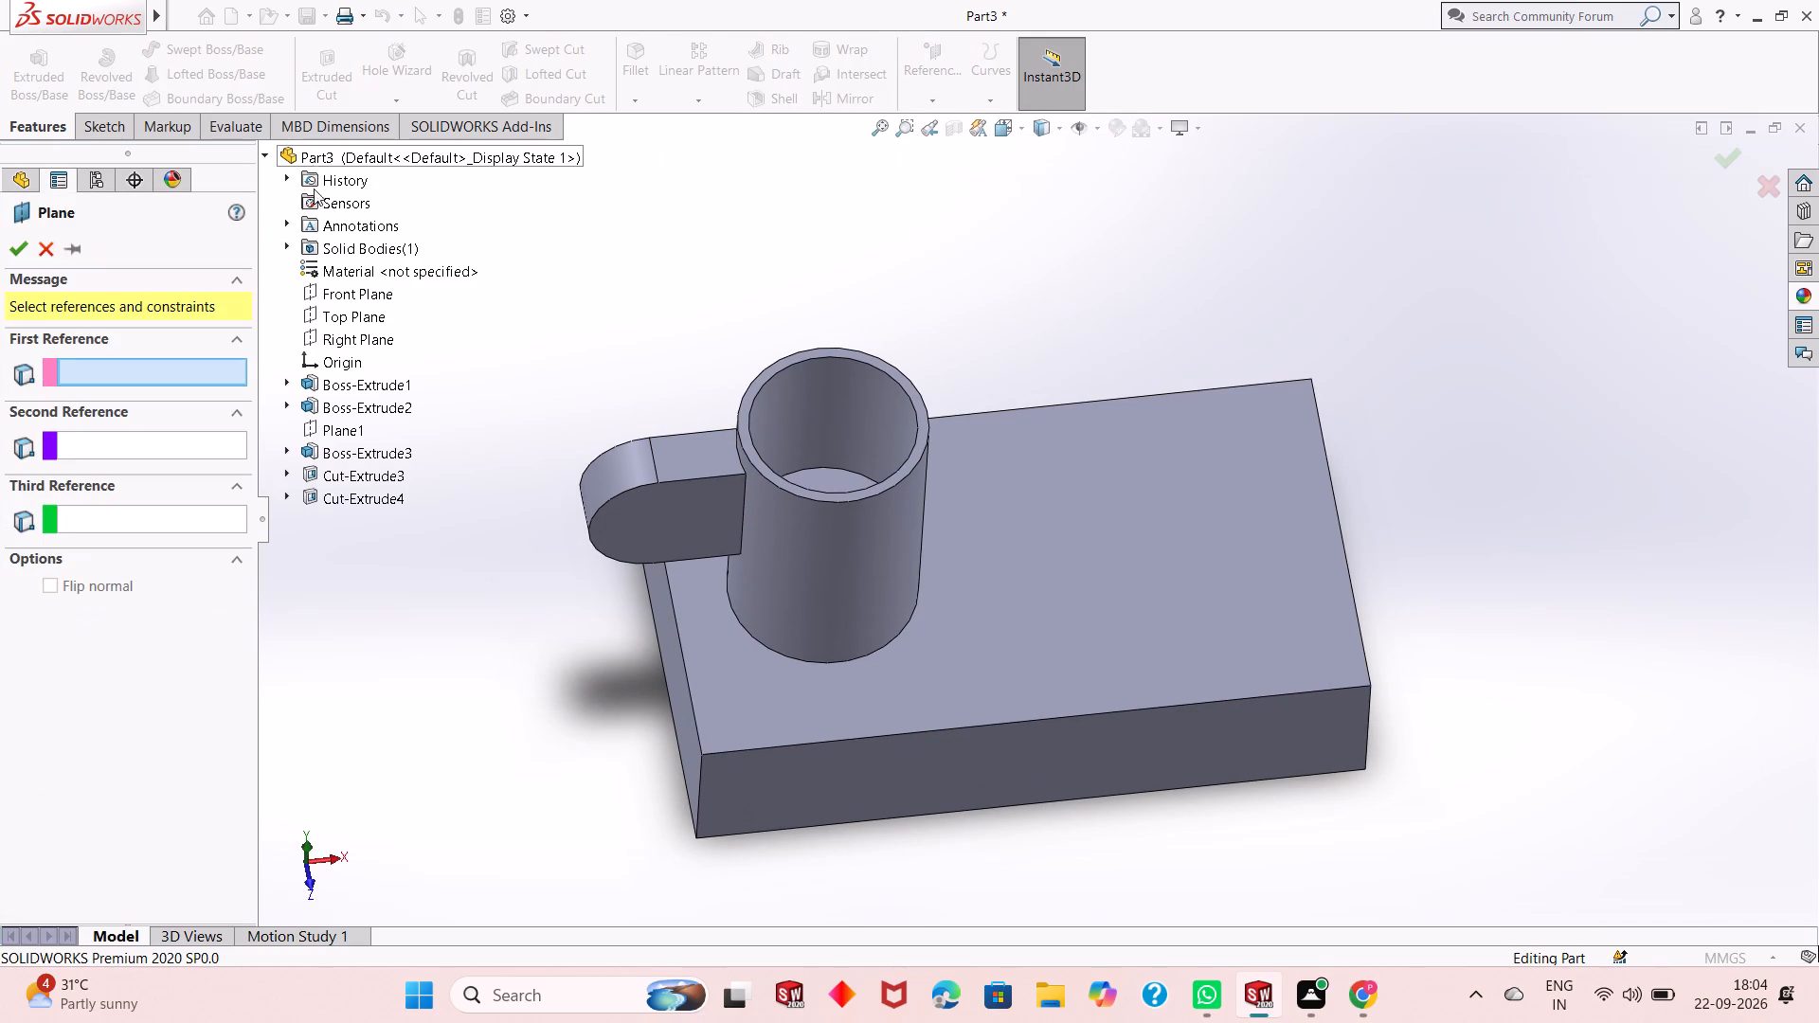
pyautogui.click(361, 324)
pyautogui.moveTo(741, 662); pyautogui.dragTo(743, 515, button='middle')
pyautogui.doubleClick(135, 538)
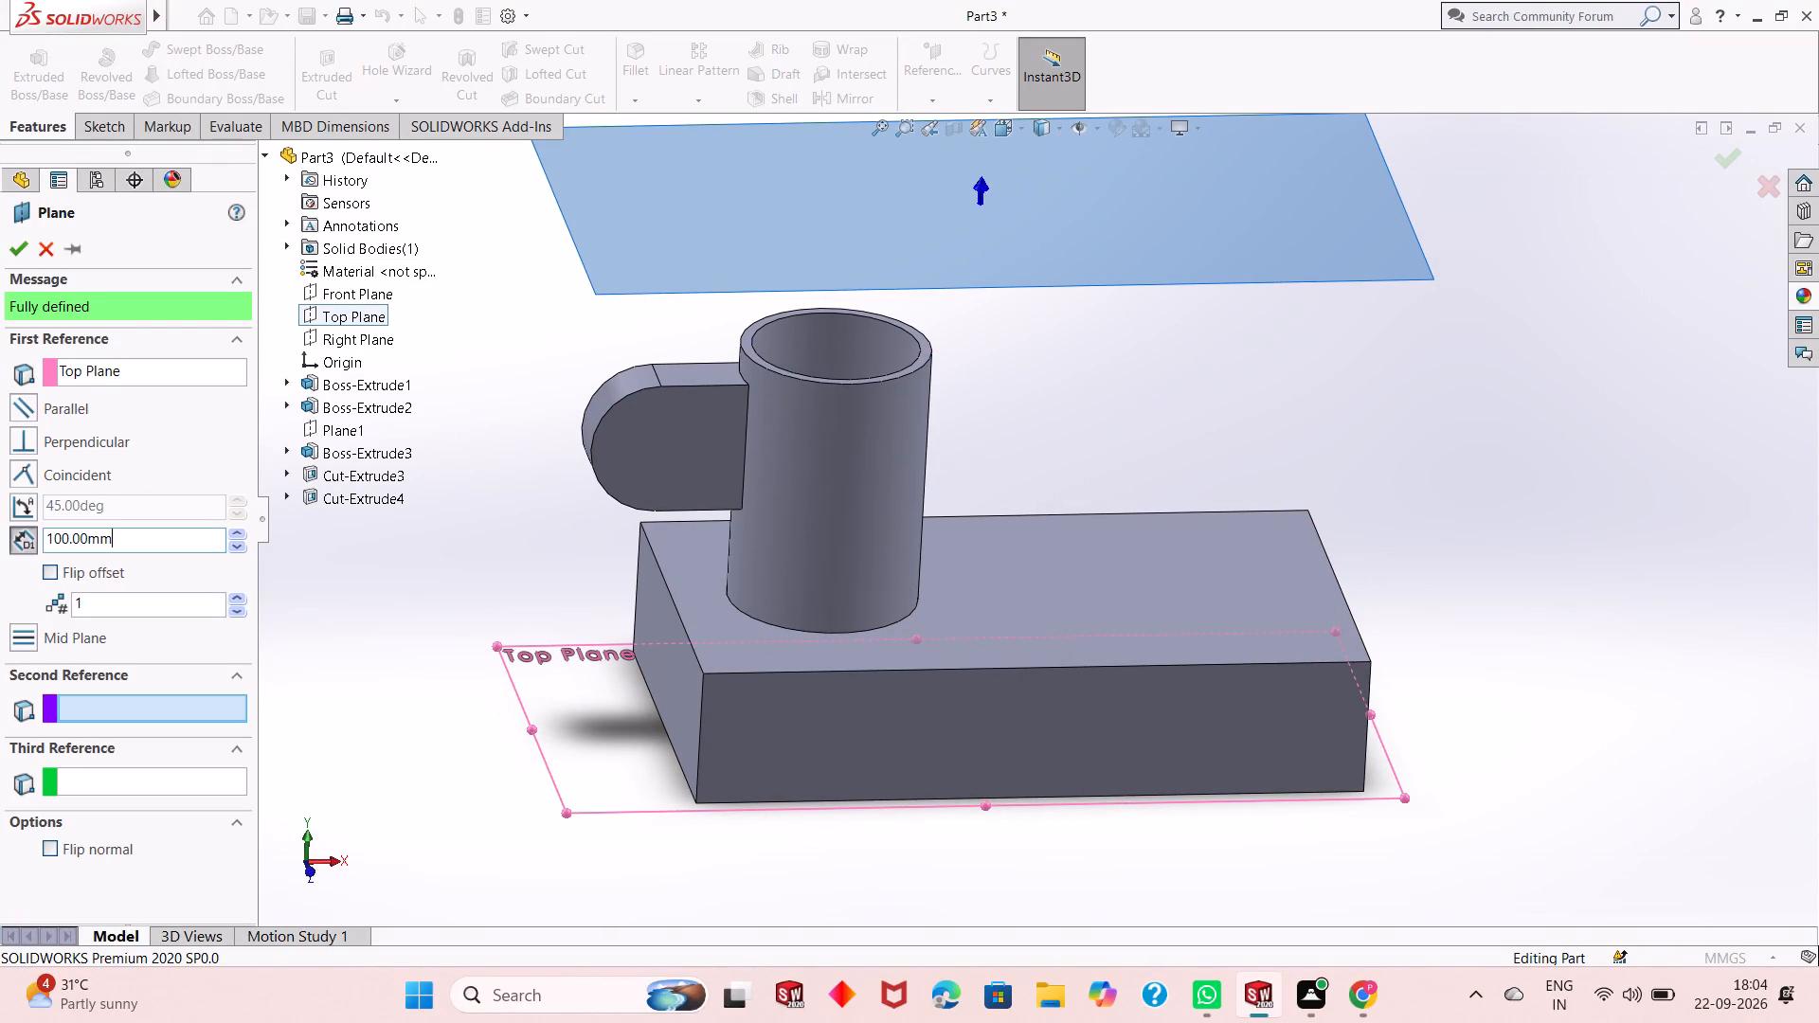
pyautogui.press('0')
pyautogui.press('Return')
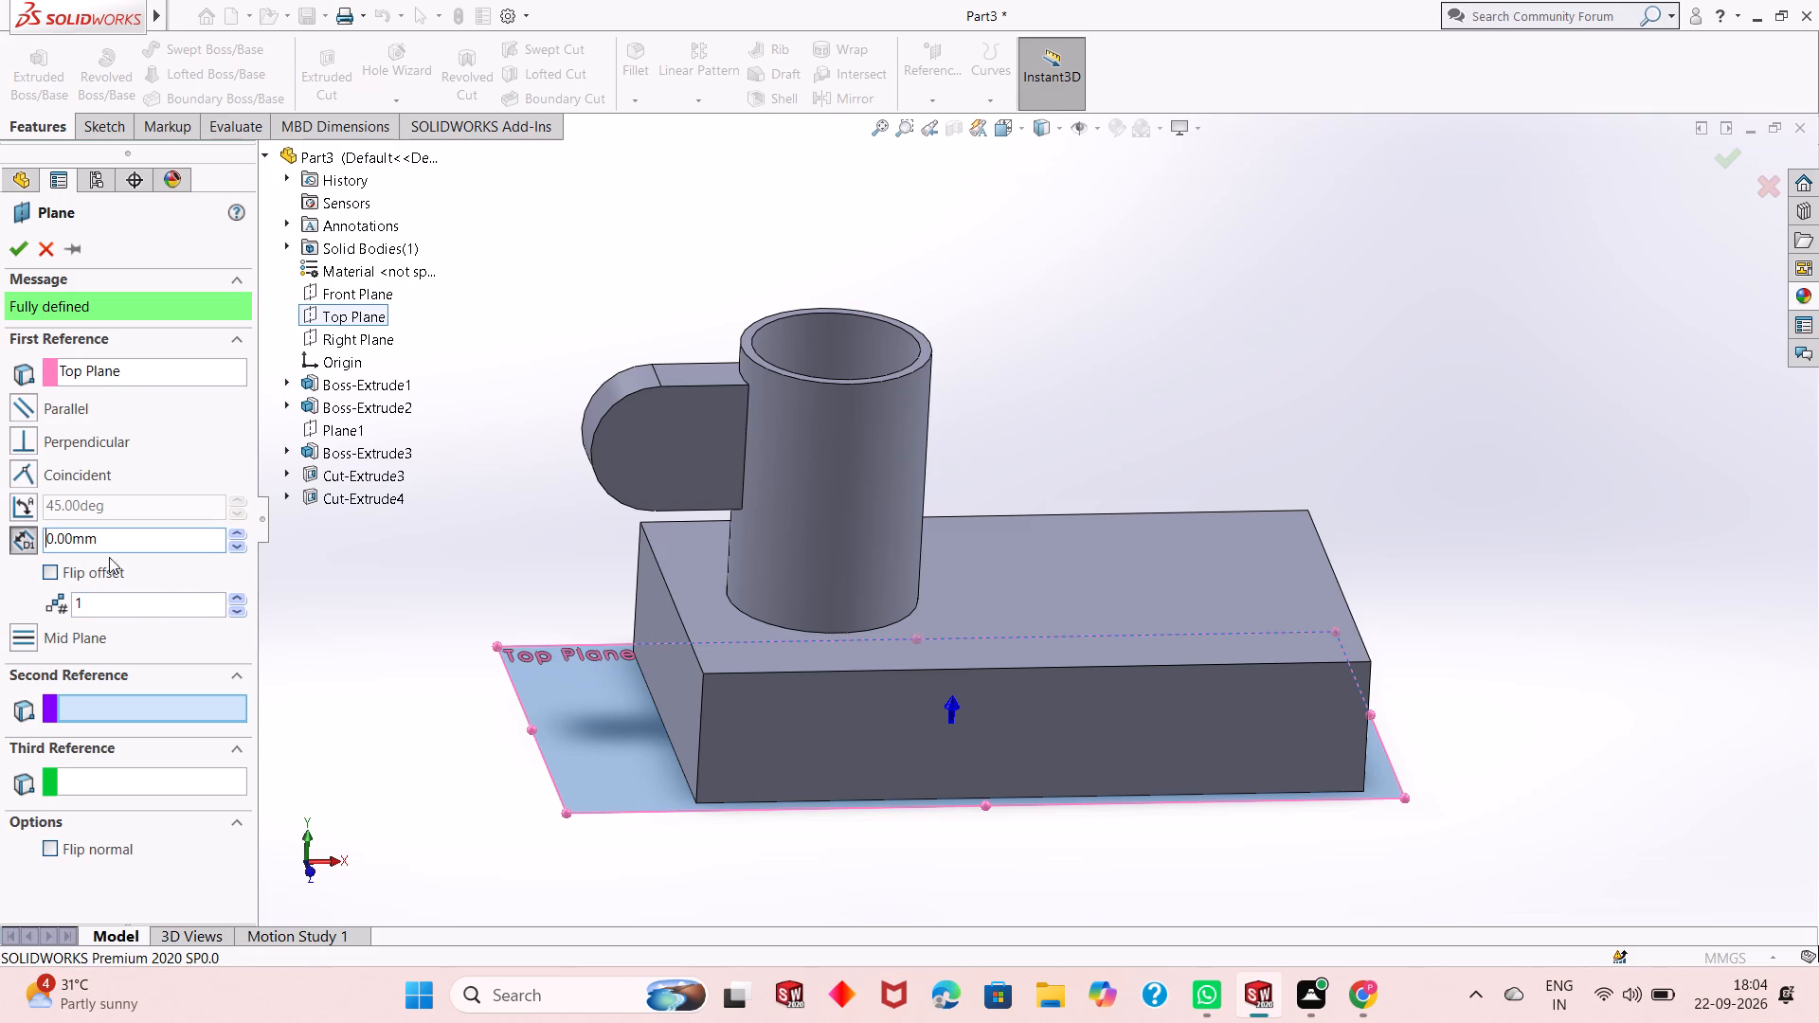
pyautogui.doubleClick(113, 534)
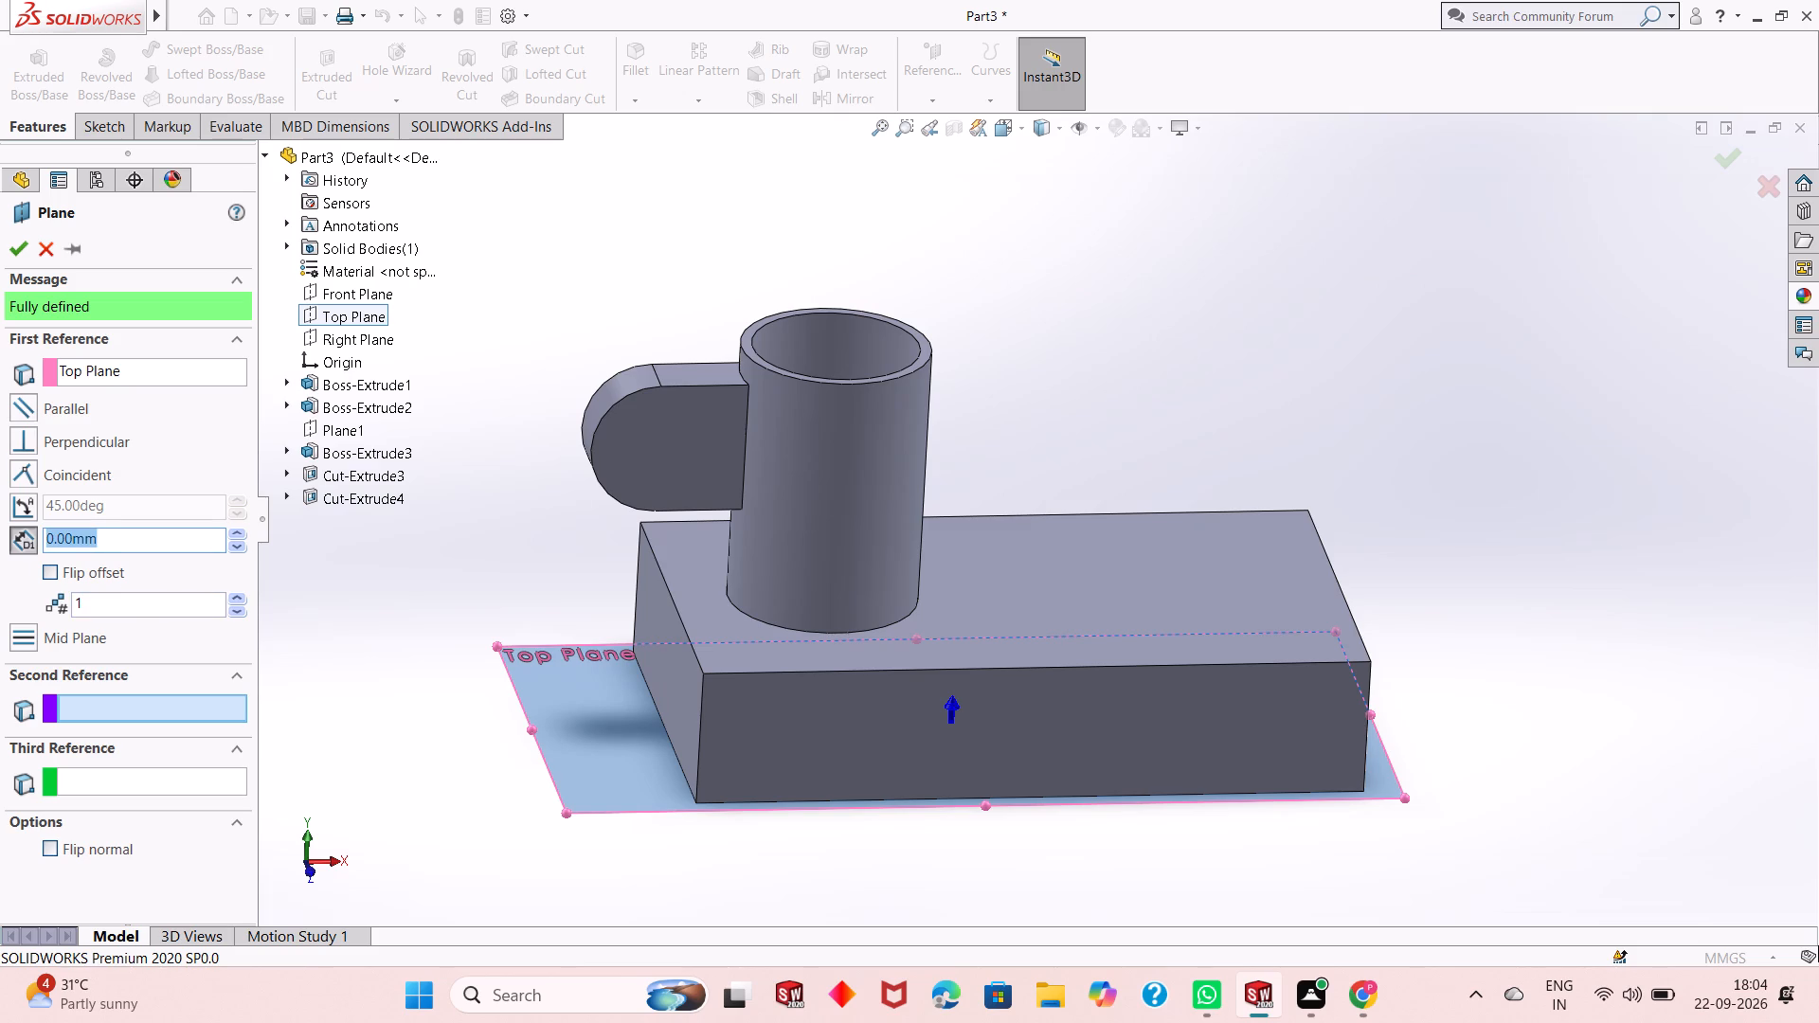
pyautogui.write('25')
pyautogui.press('Return')
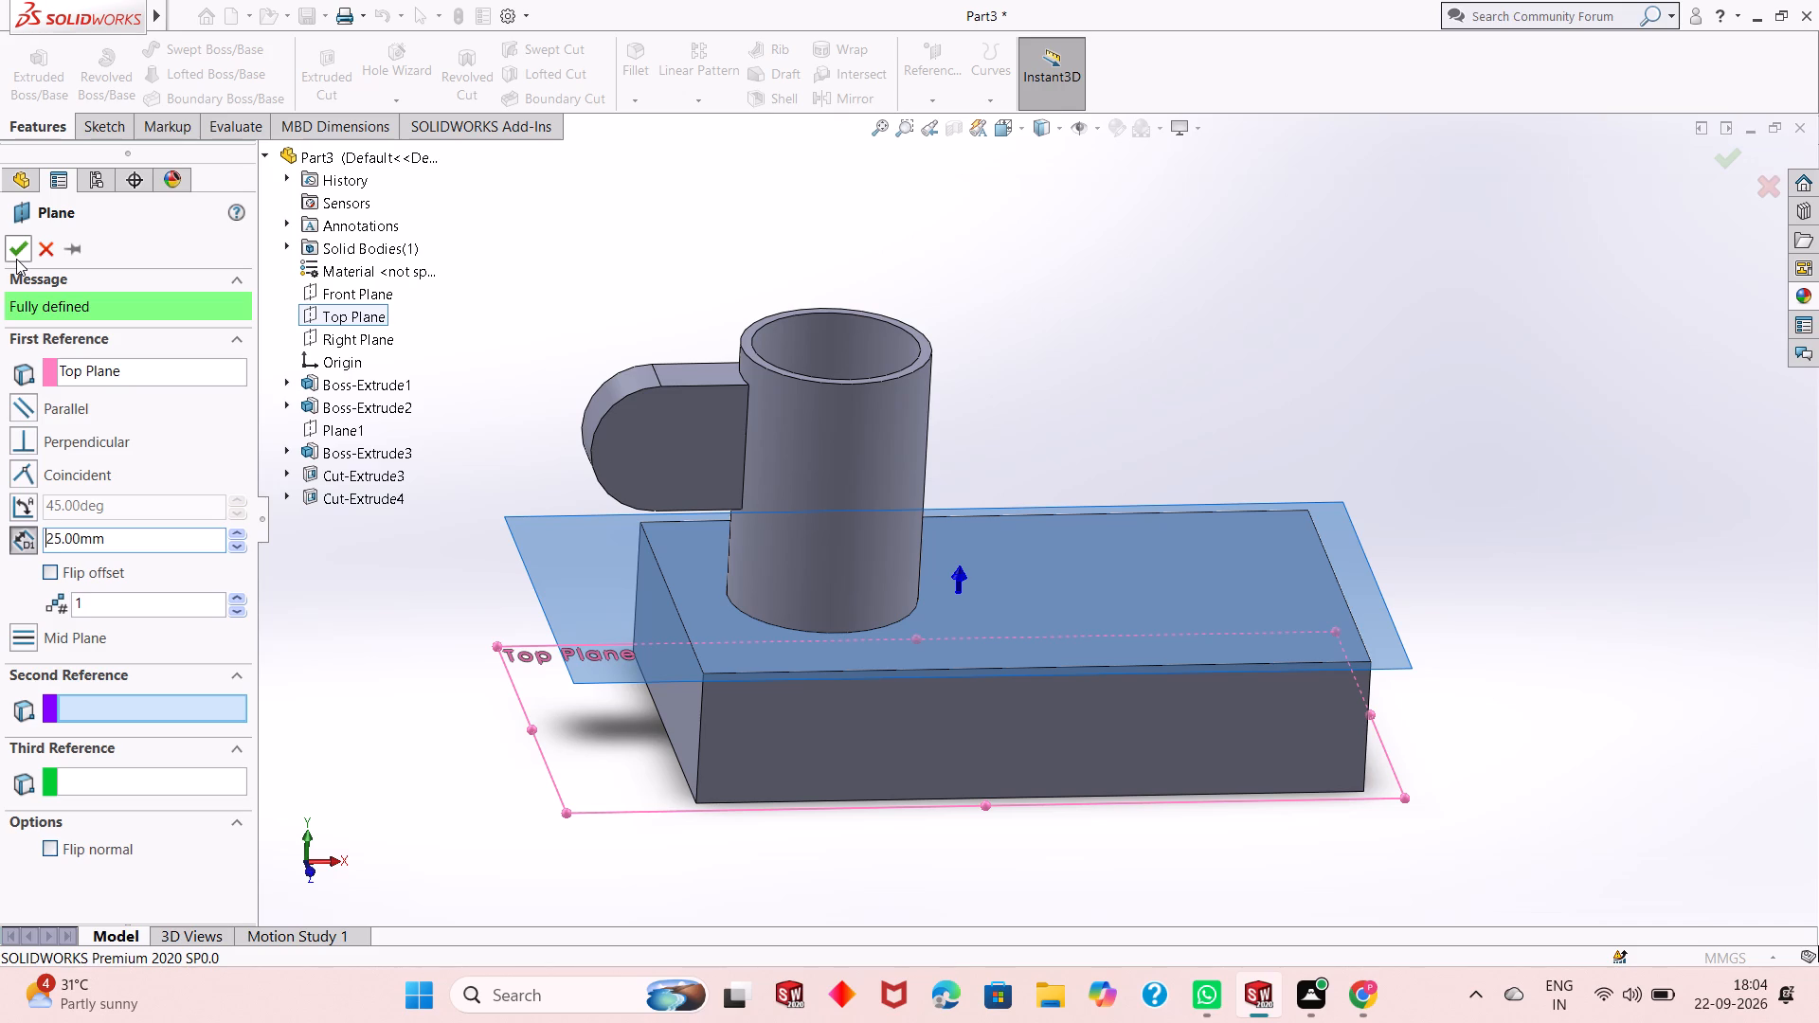
pyautogui.click(16, 259)
# Start a sketch on the new offset plane and draw a 15 mm radius circle concentric with the boss.
pyautogui.moveTo(940, 633); pyautogui.dragTo(940, 796, button='middle')
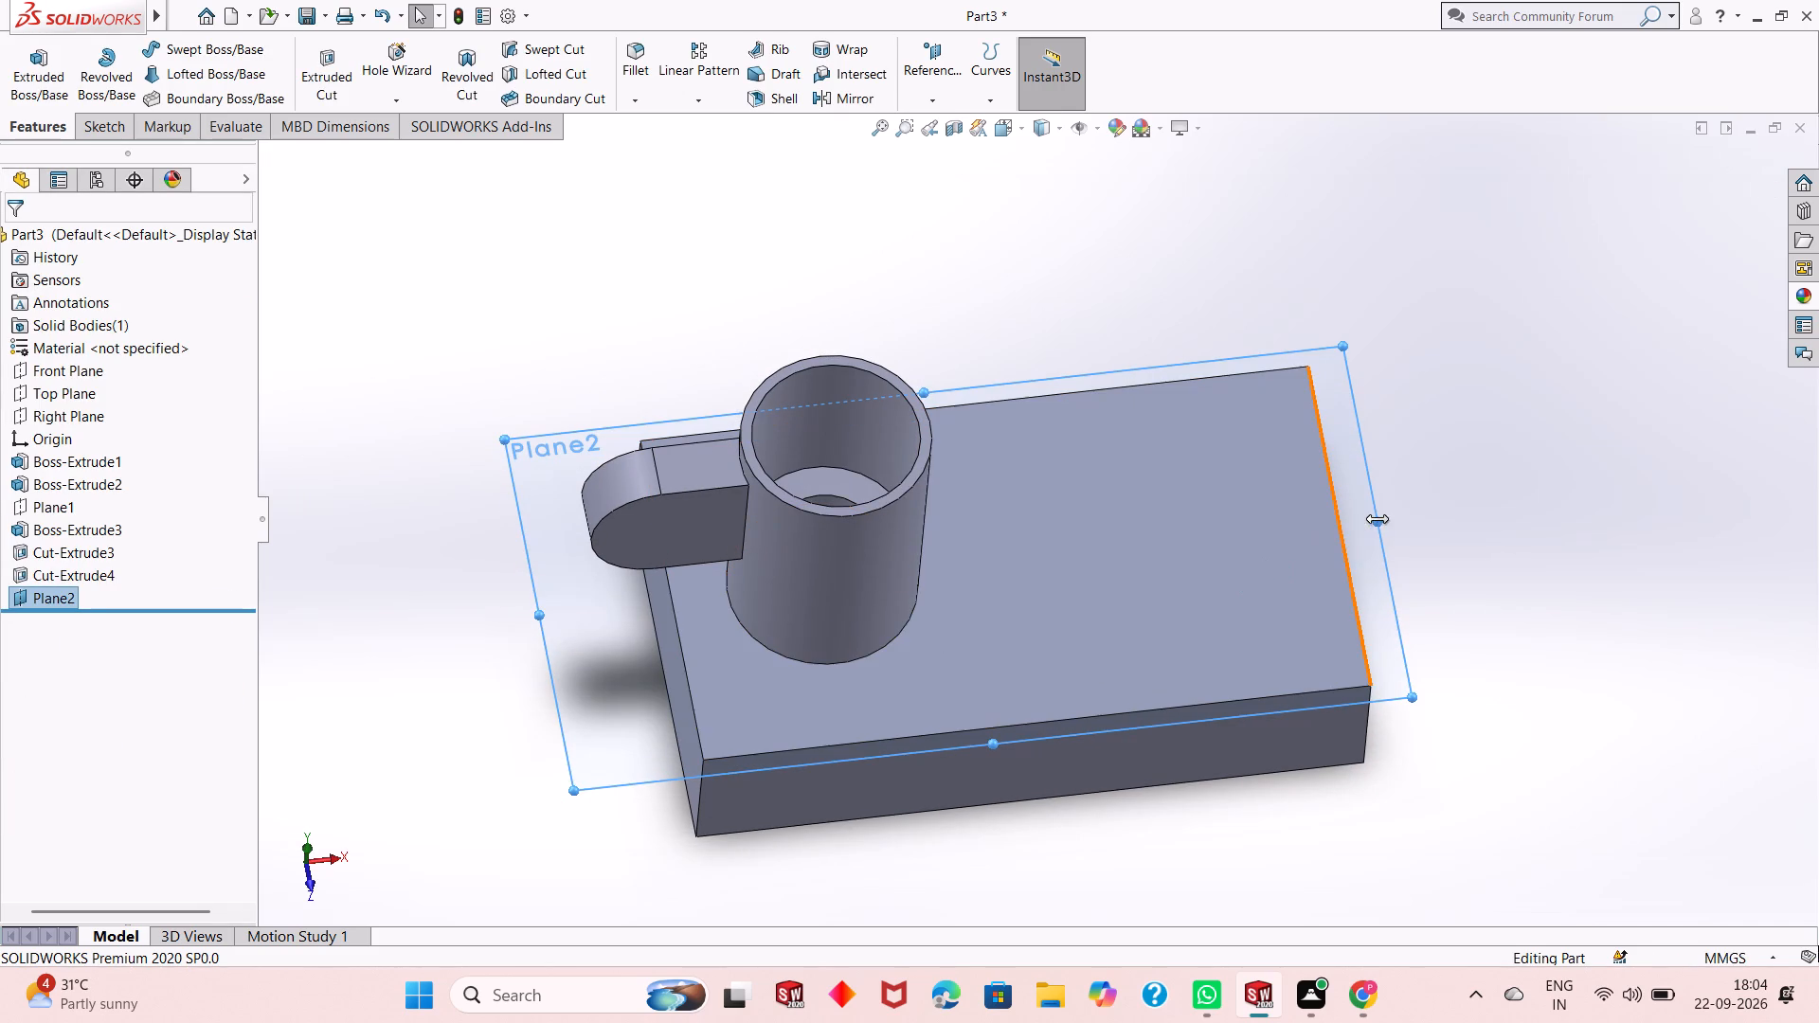
pyautogui.click(1369, 535)
pyautogui.click(1450, 484)
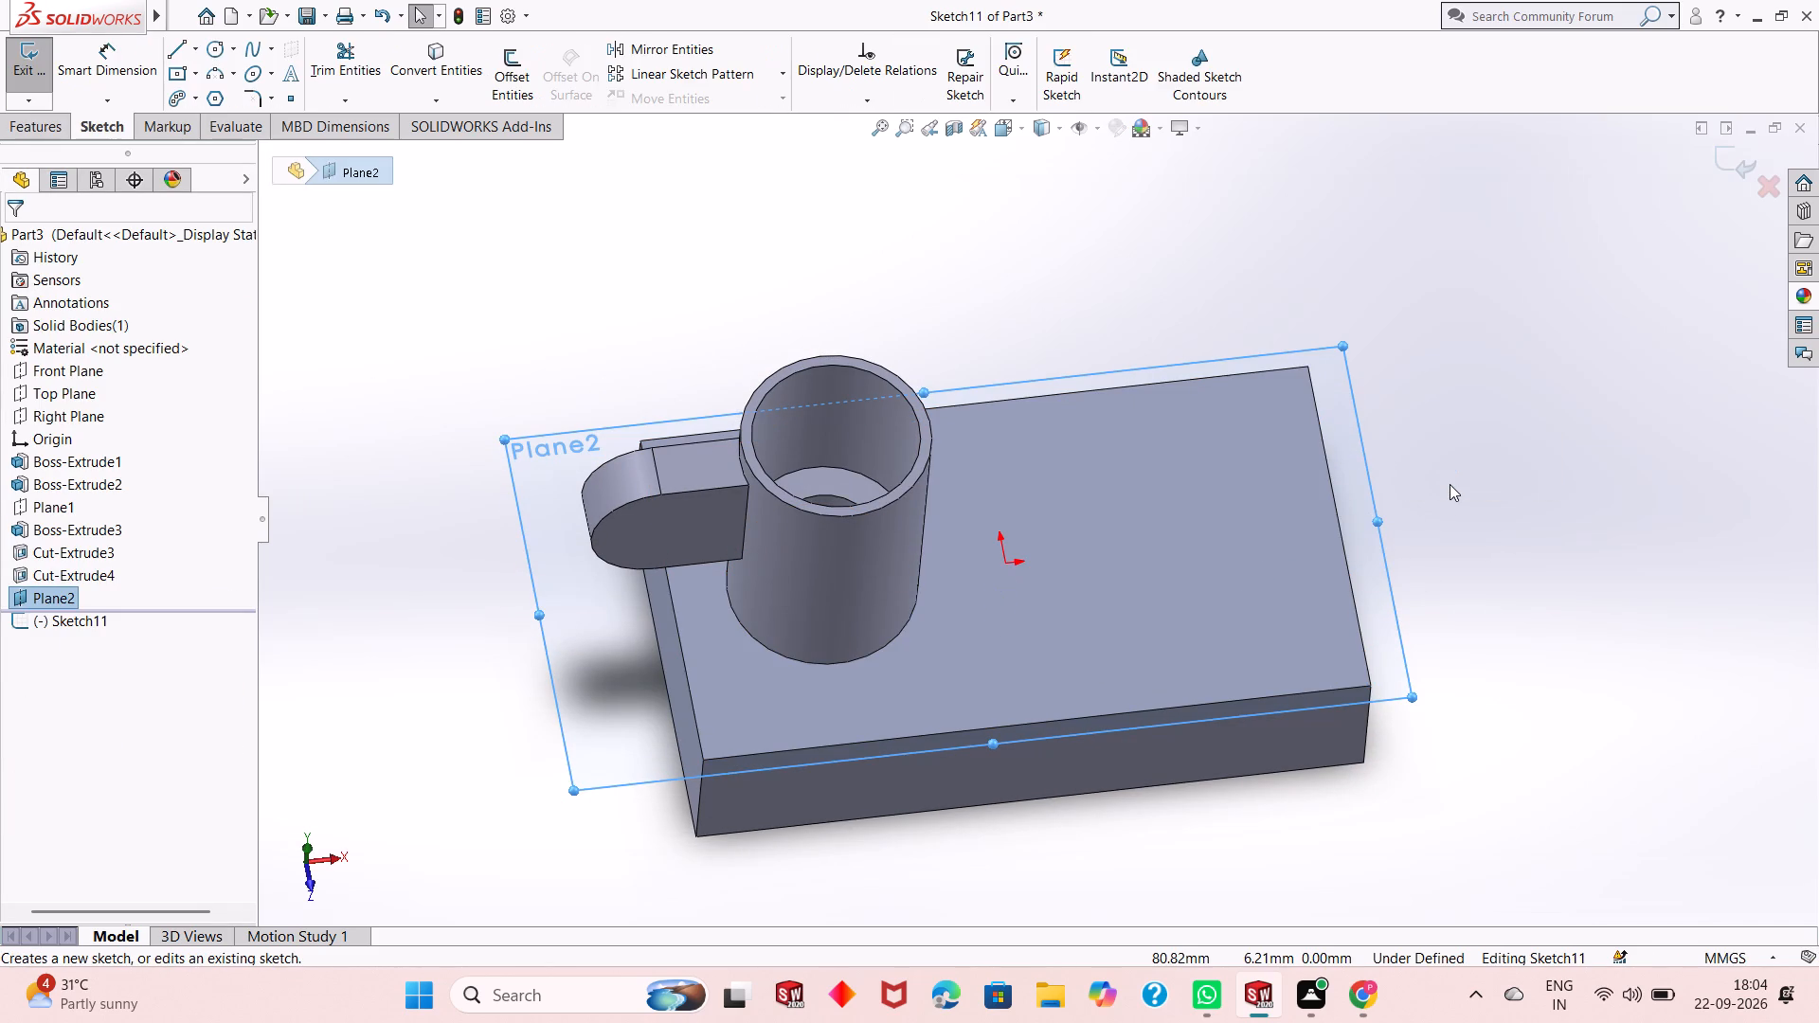
pyautogui.hotkey('ctrl', '8')
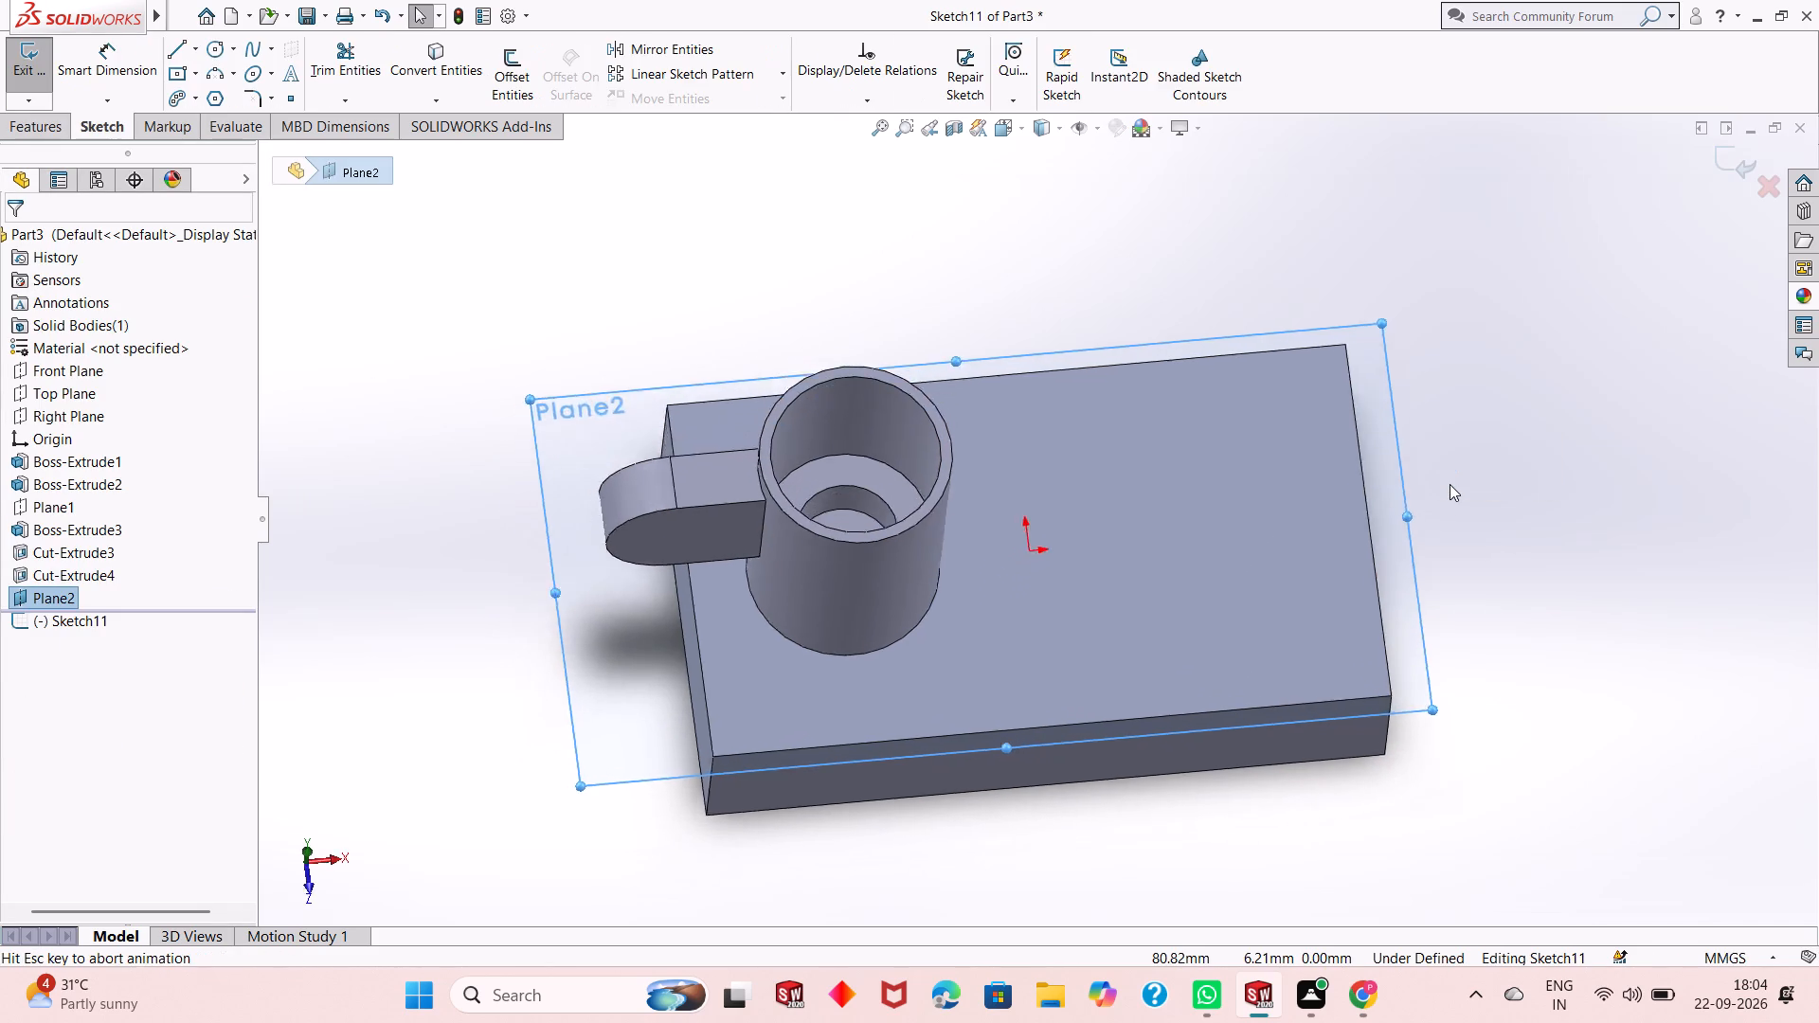
pyautogui.press('Escape')
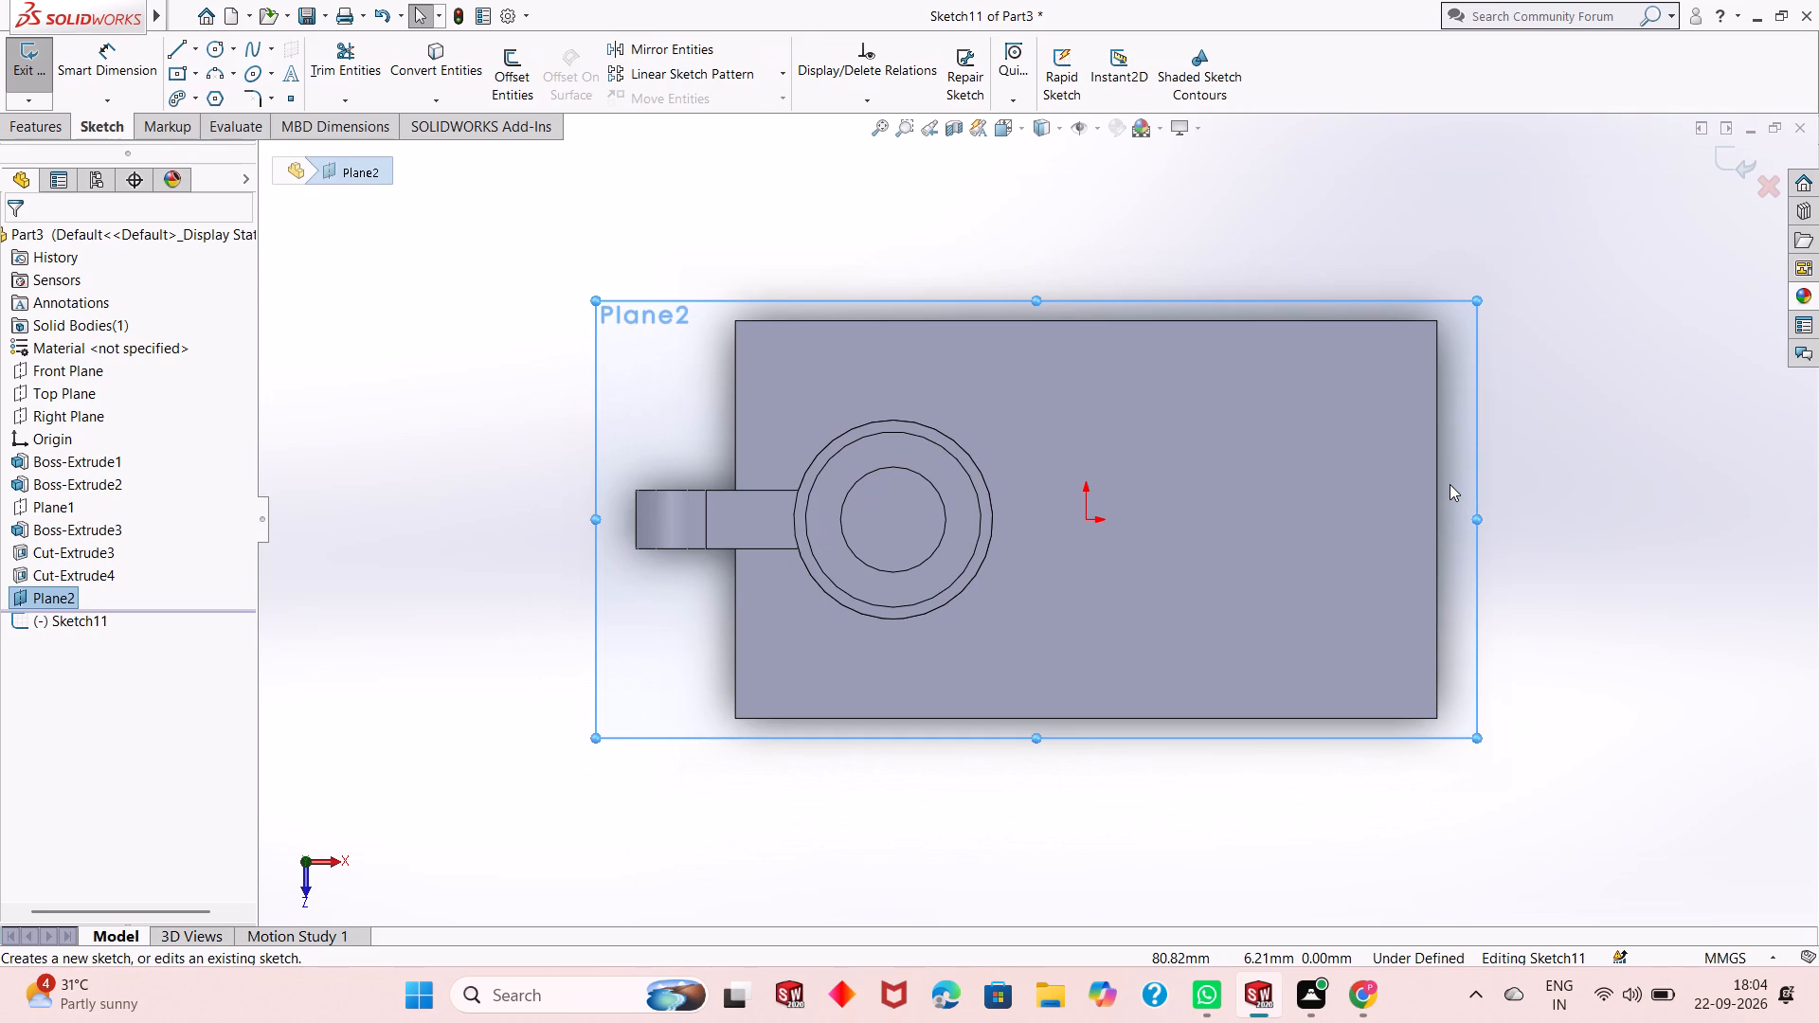
pyautogui.click(214, 48)
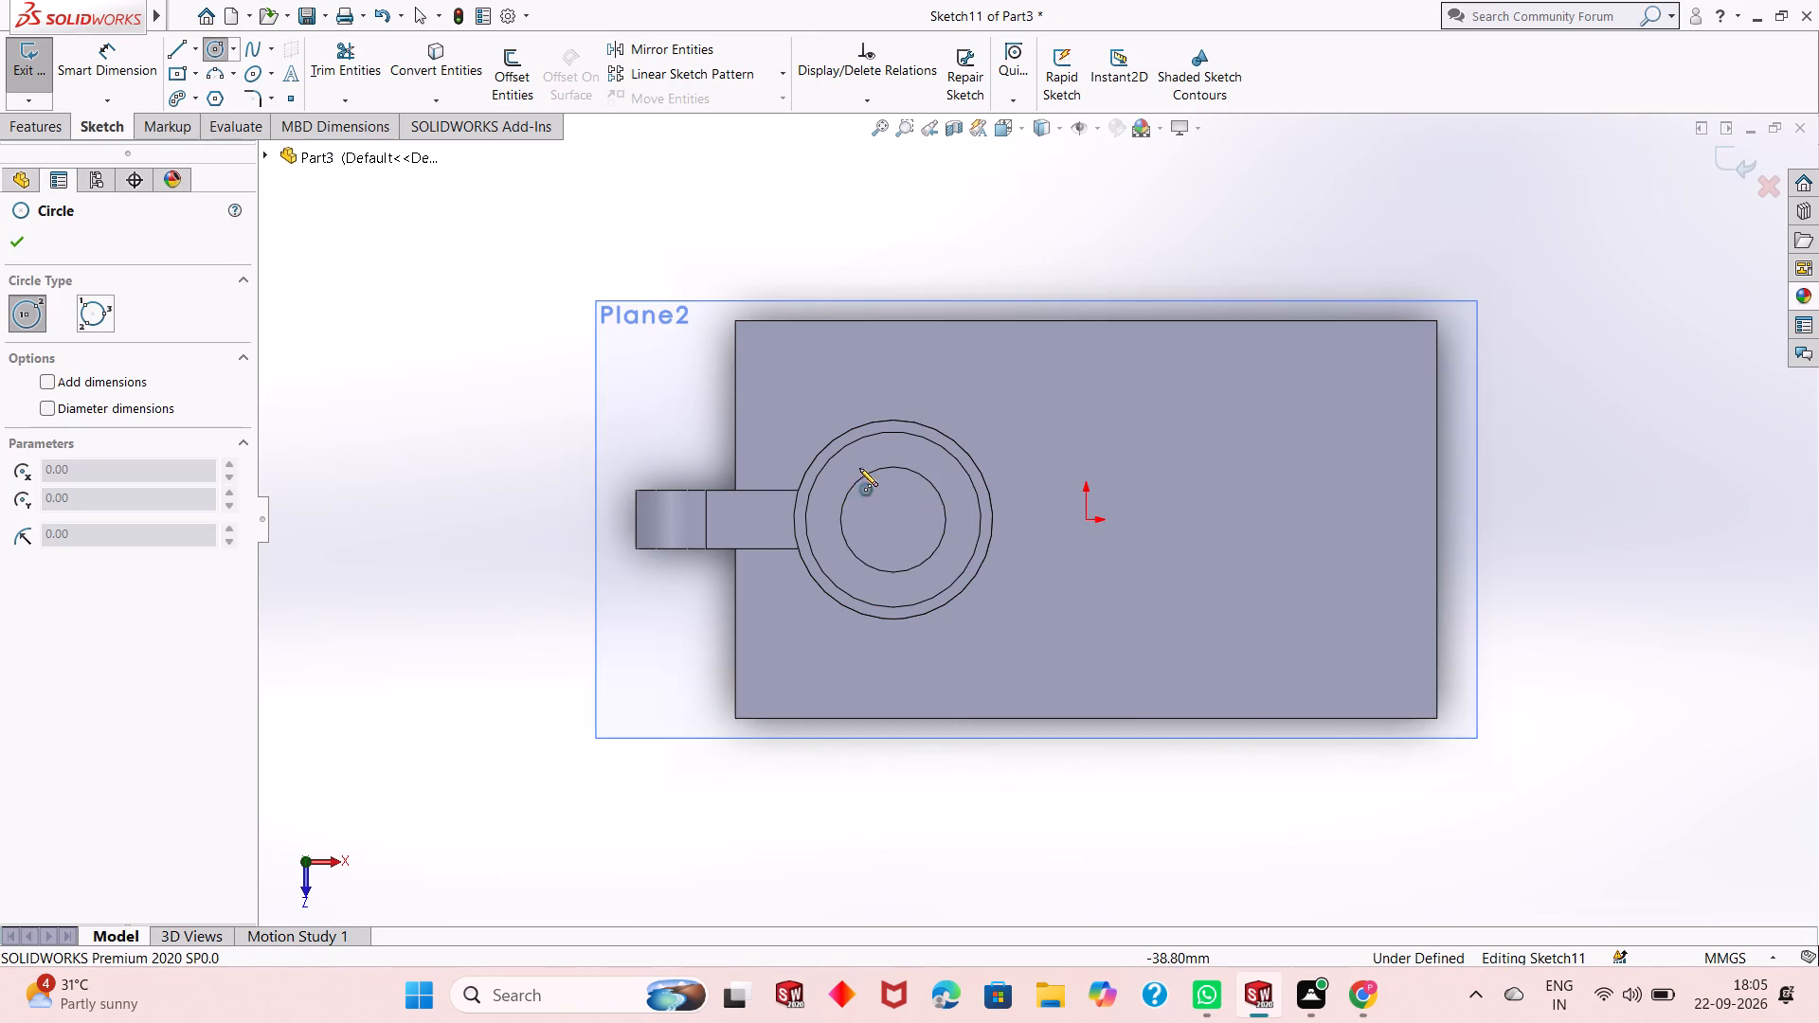
pyautogui.click(893, 519)
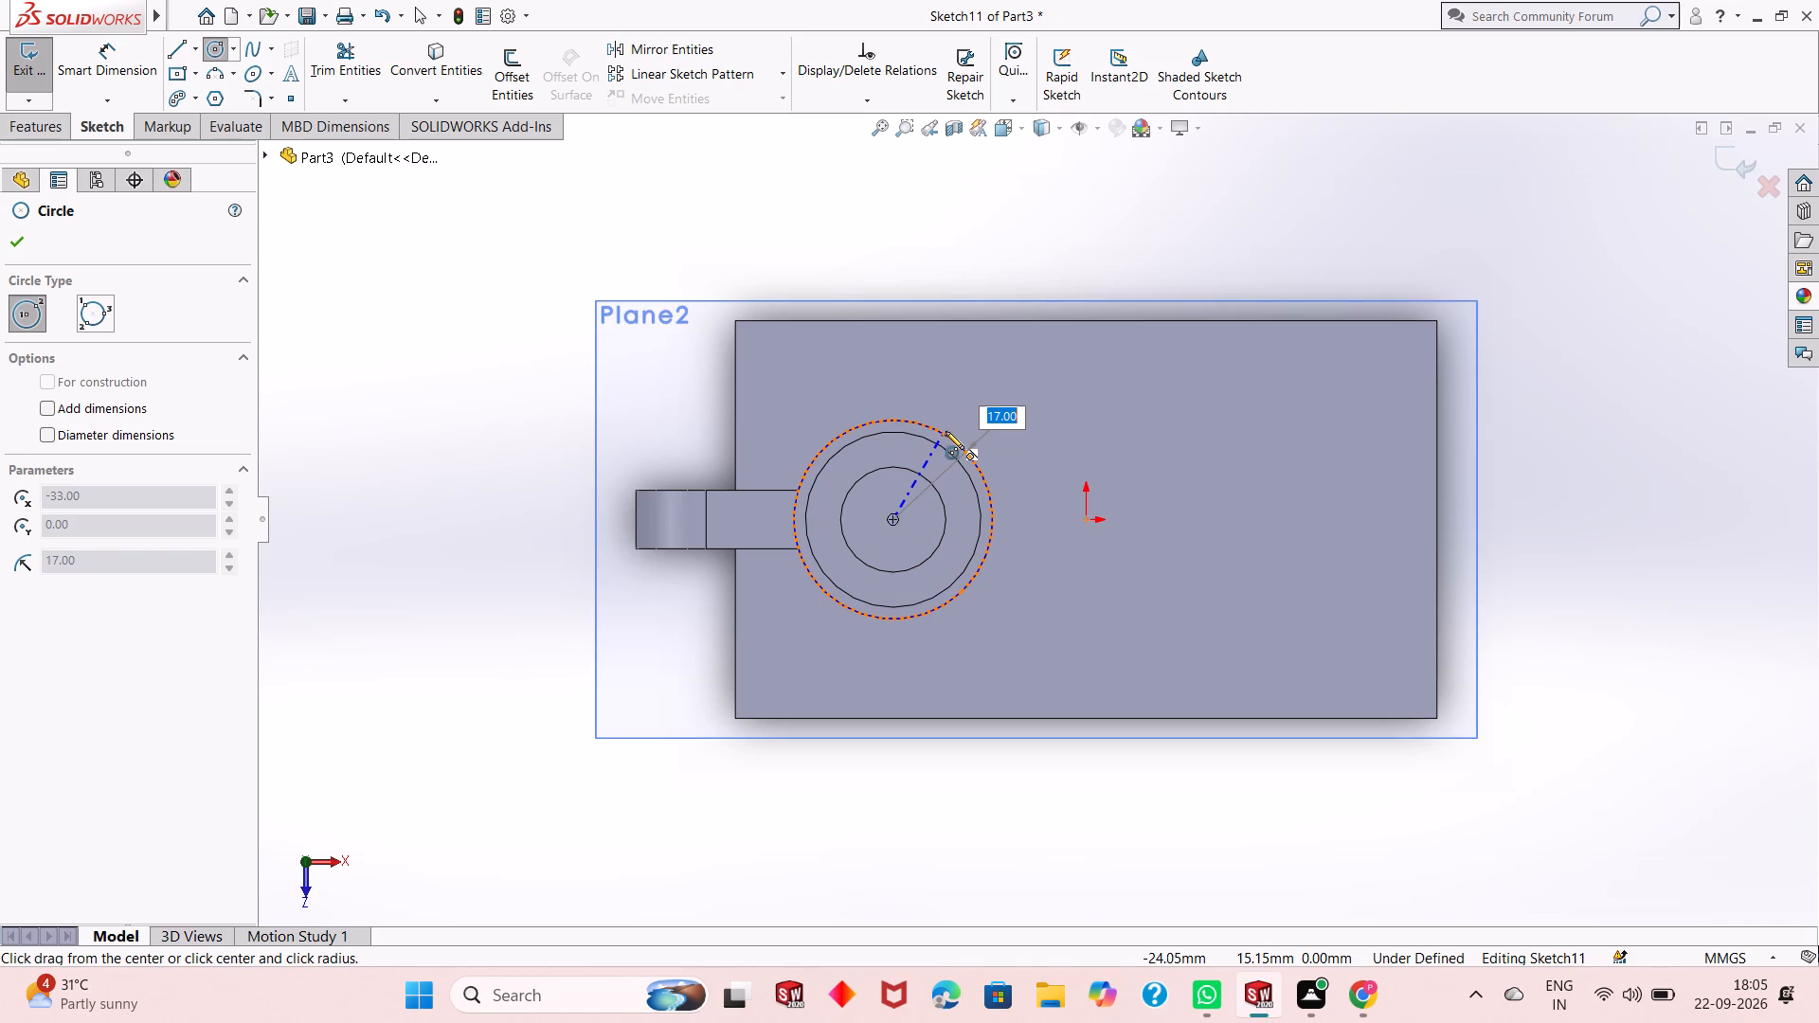
pyautogui.click(938, 444)
pyautogui.rightClick(938, 444)
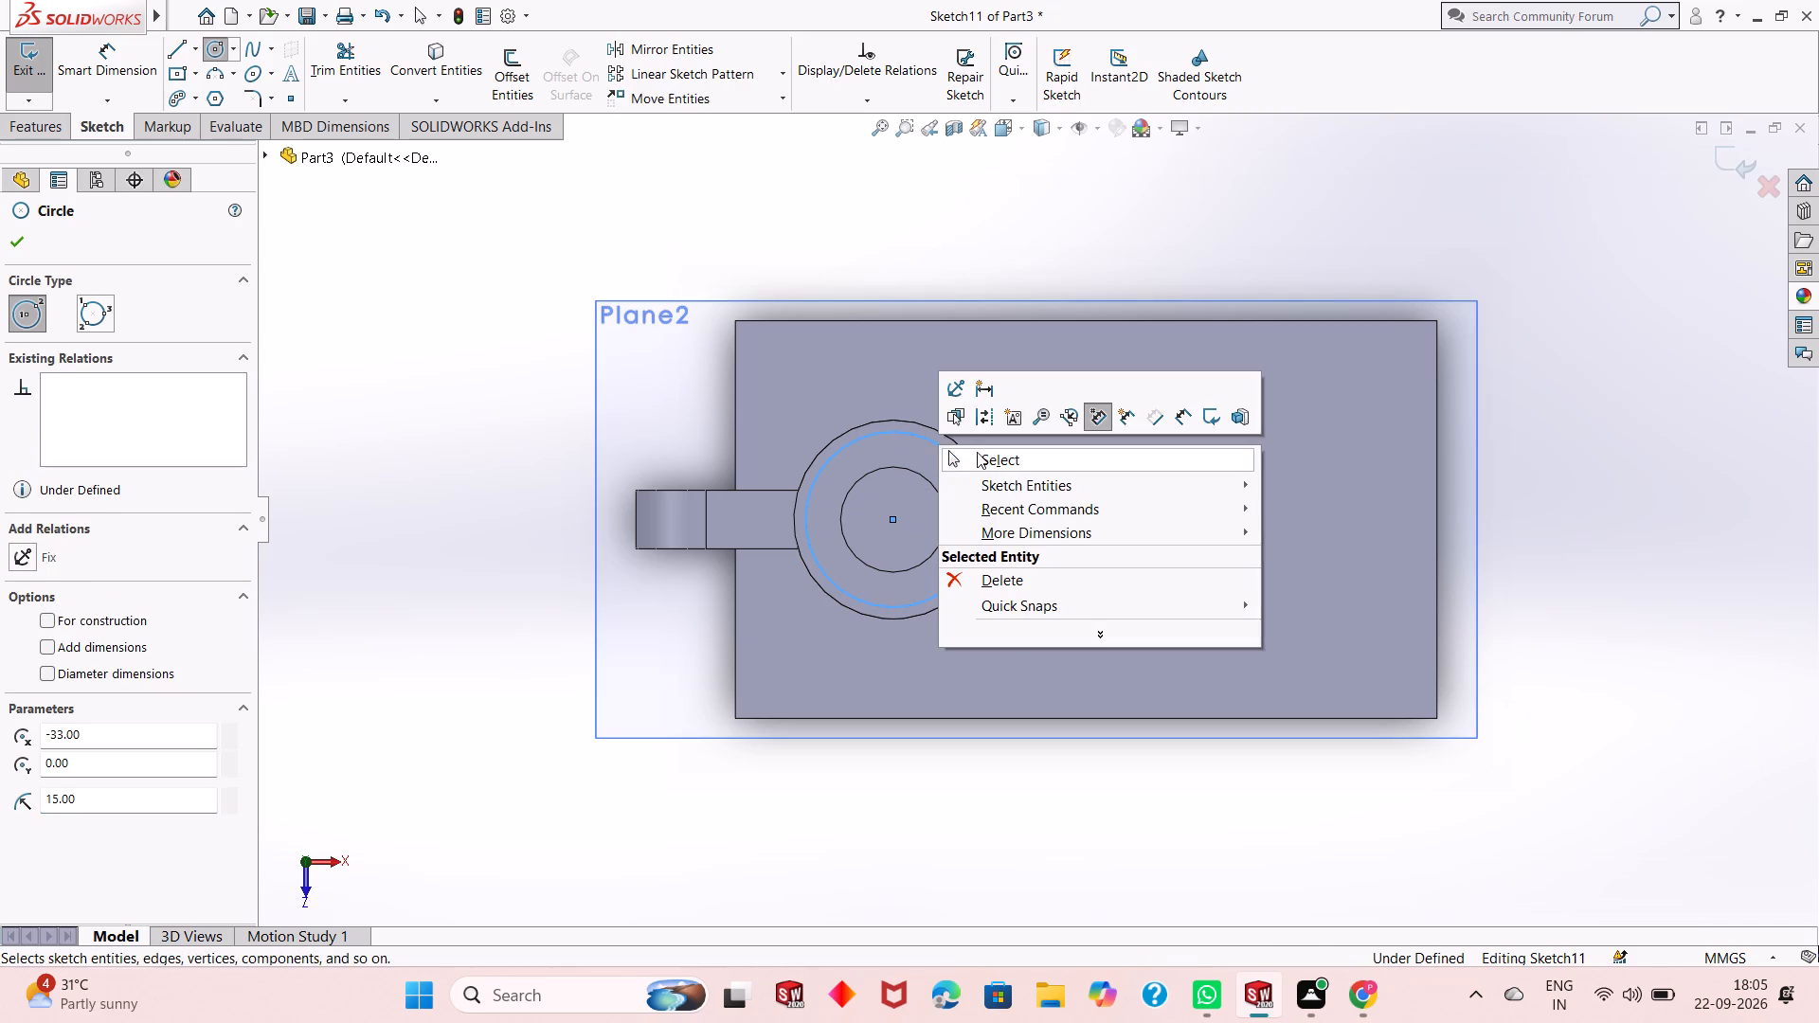
pyautogui.click(980, 453)
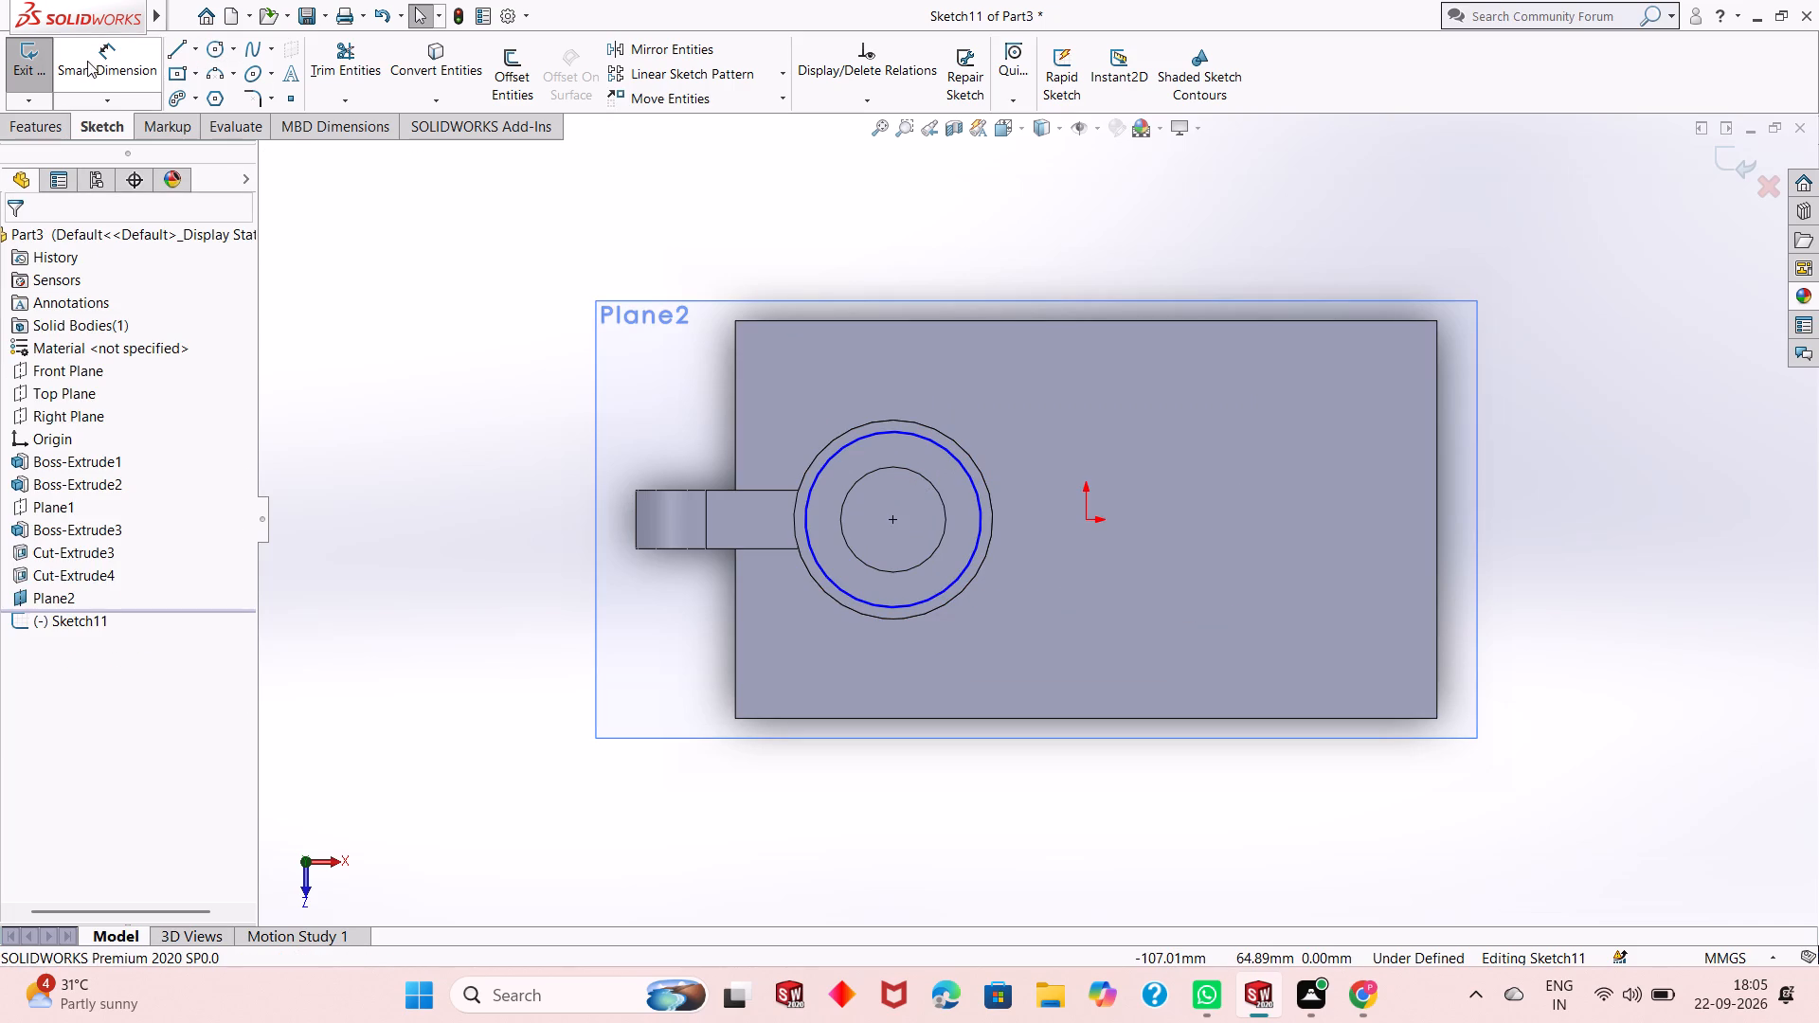
# Dimension the new circle's diameter to 30 mm.
pyautogui.click(87, 61)
pyautogui.click(808, 508)
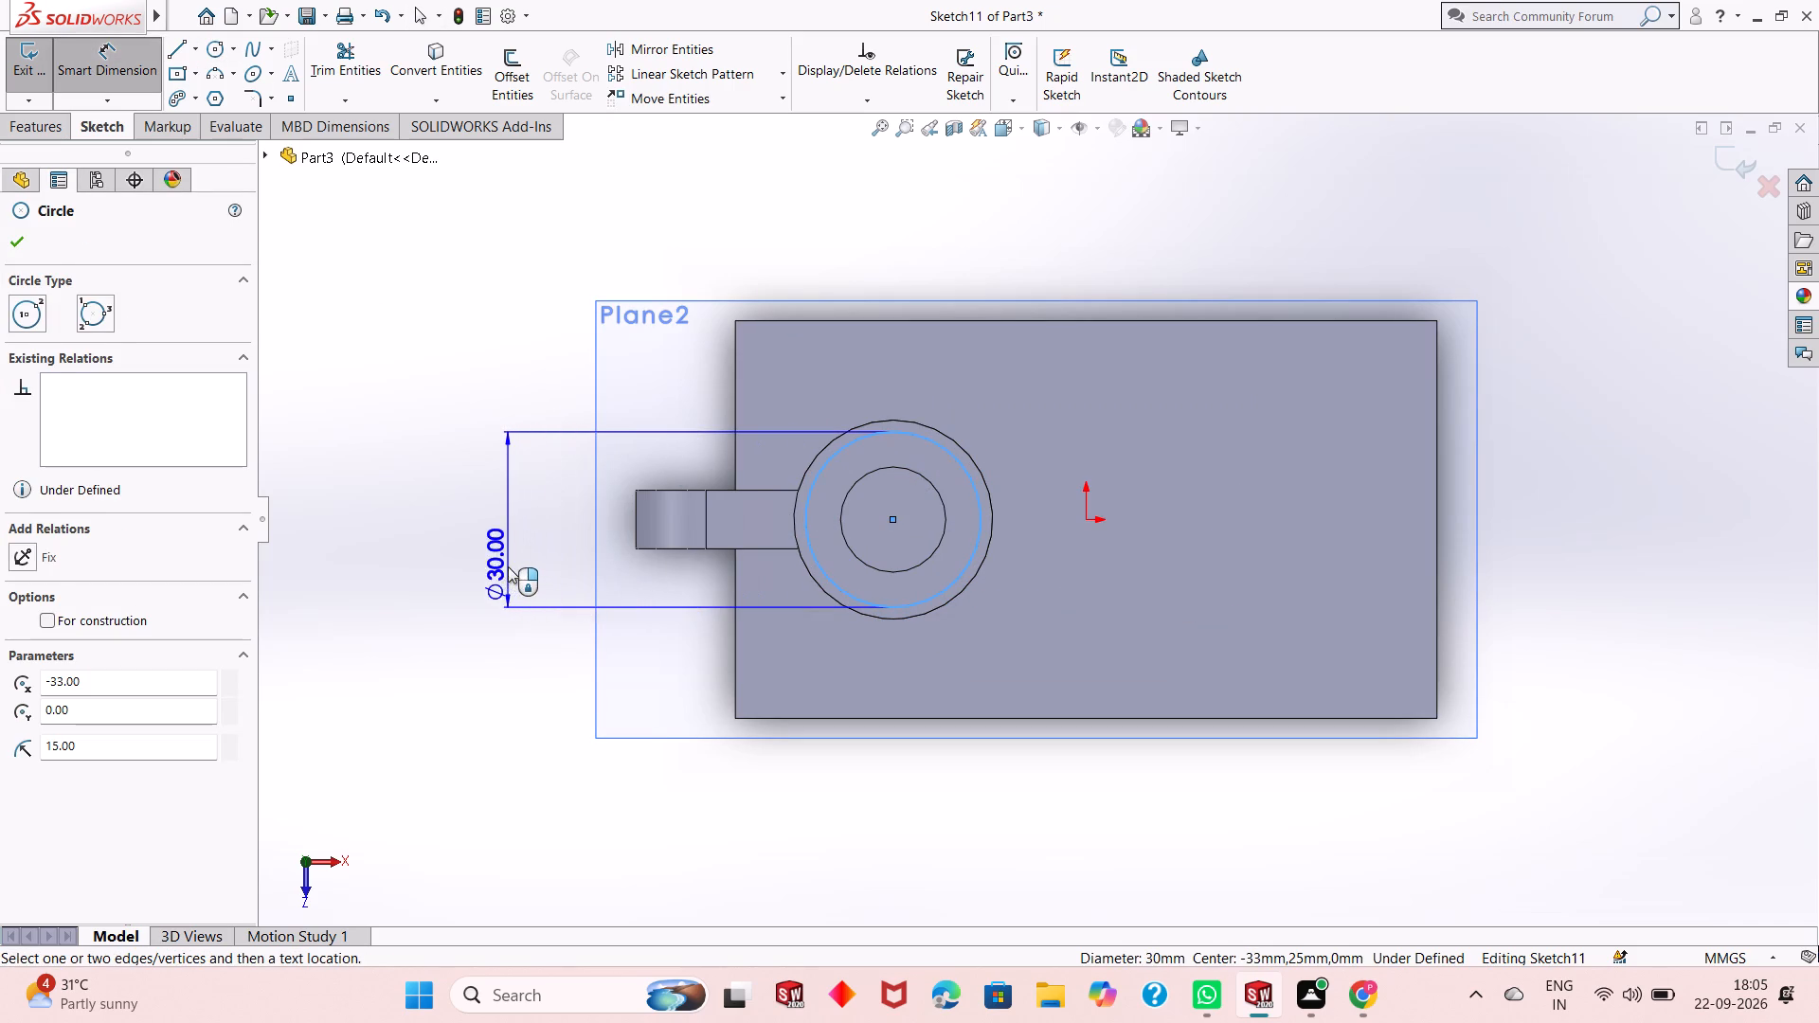
pyautogui.click(507, 565)
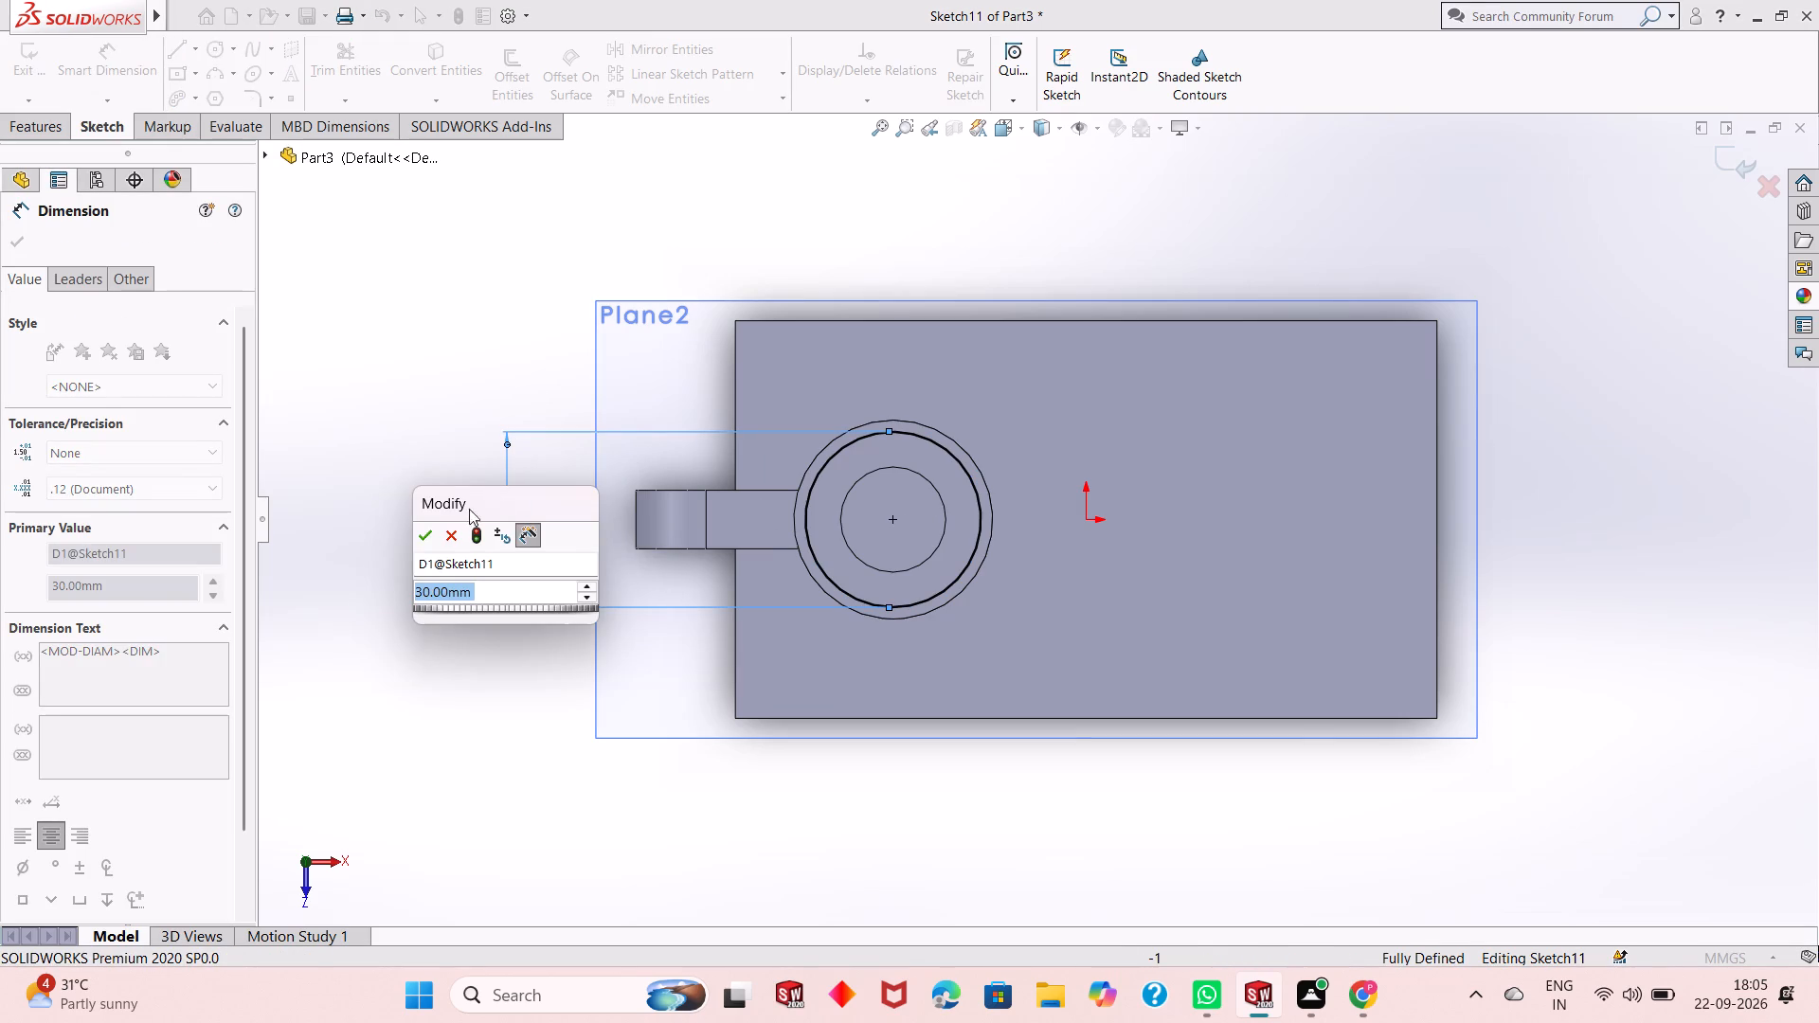
pyautogui.click(427, 533)
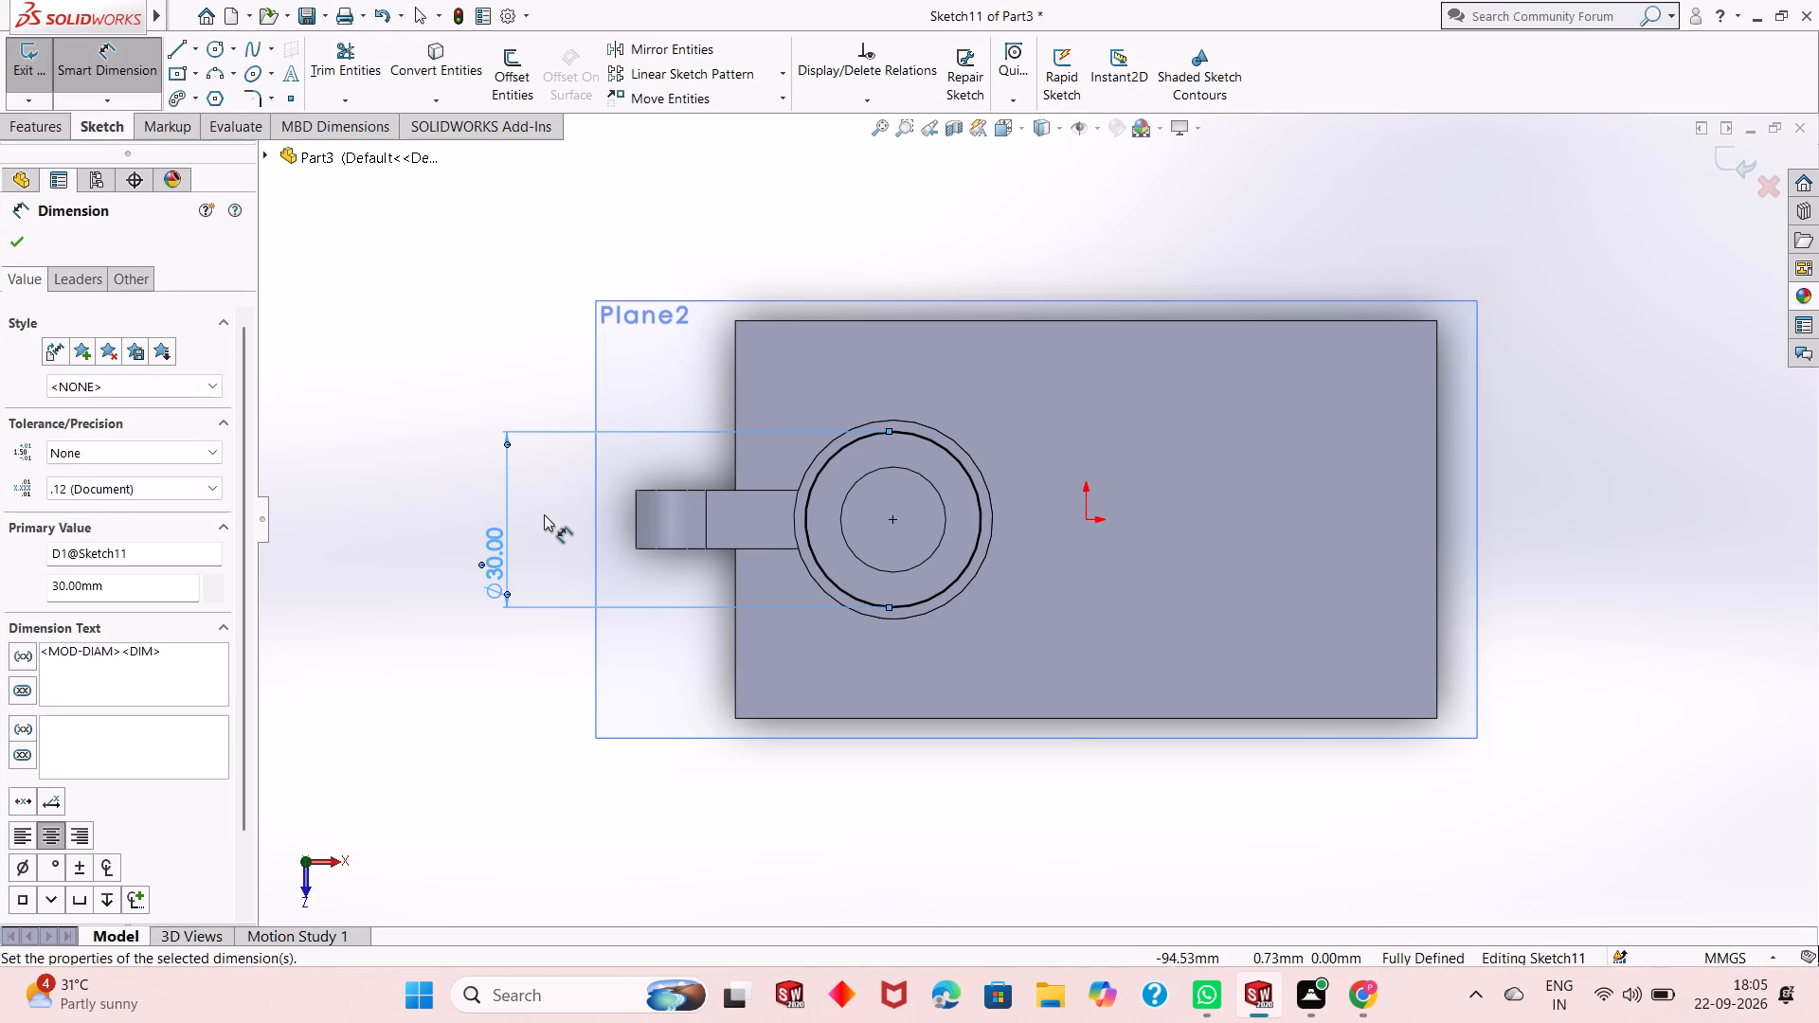
pyautogui.scroll(3, 708, 510)
pyautogui.scroll(-2, 1179, 501)
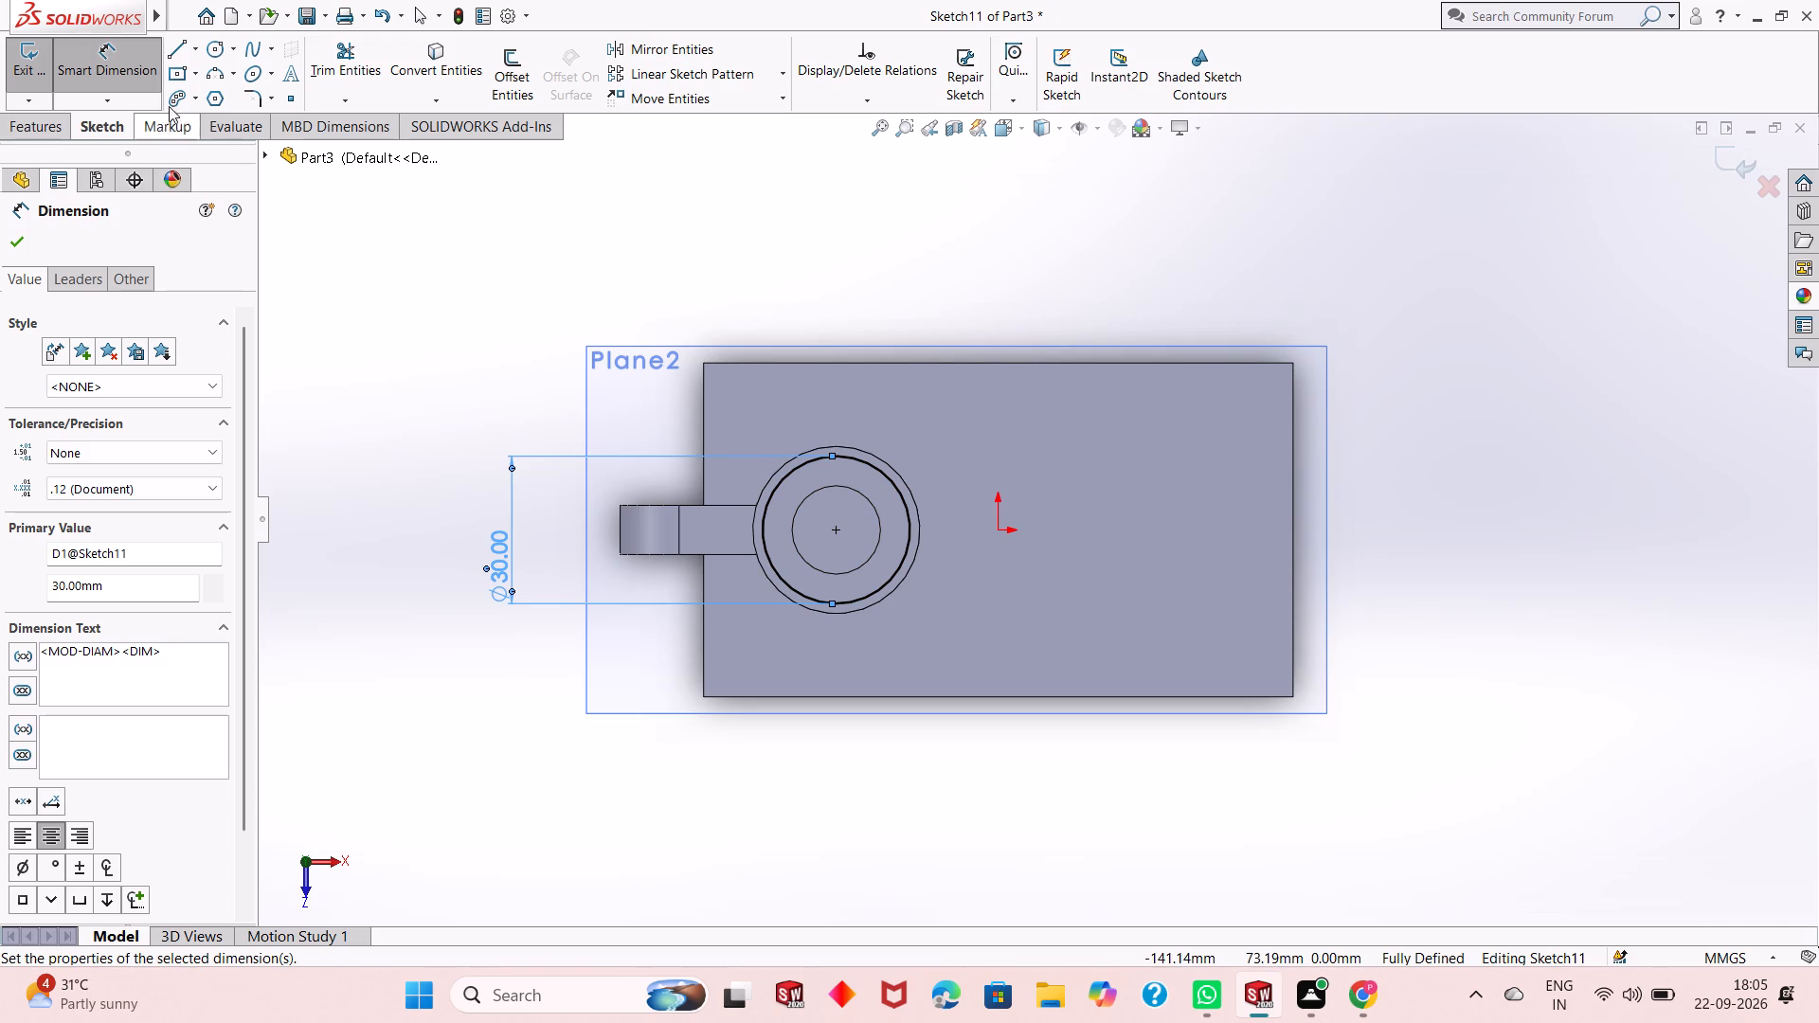
pyautogui.click(23, 237)
# Cut-extrude the 30 mm circle from the offset plane down through the block to a blind depth of 25 mm.
pyautogui.click(27, 130)
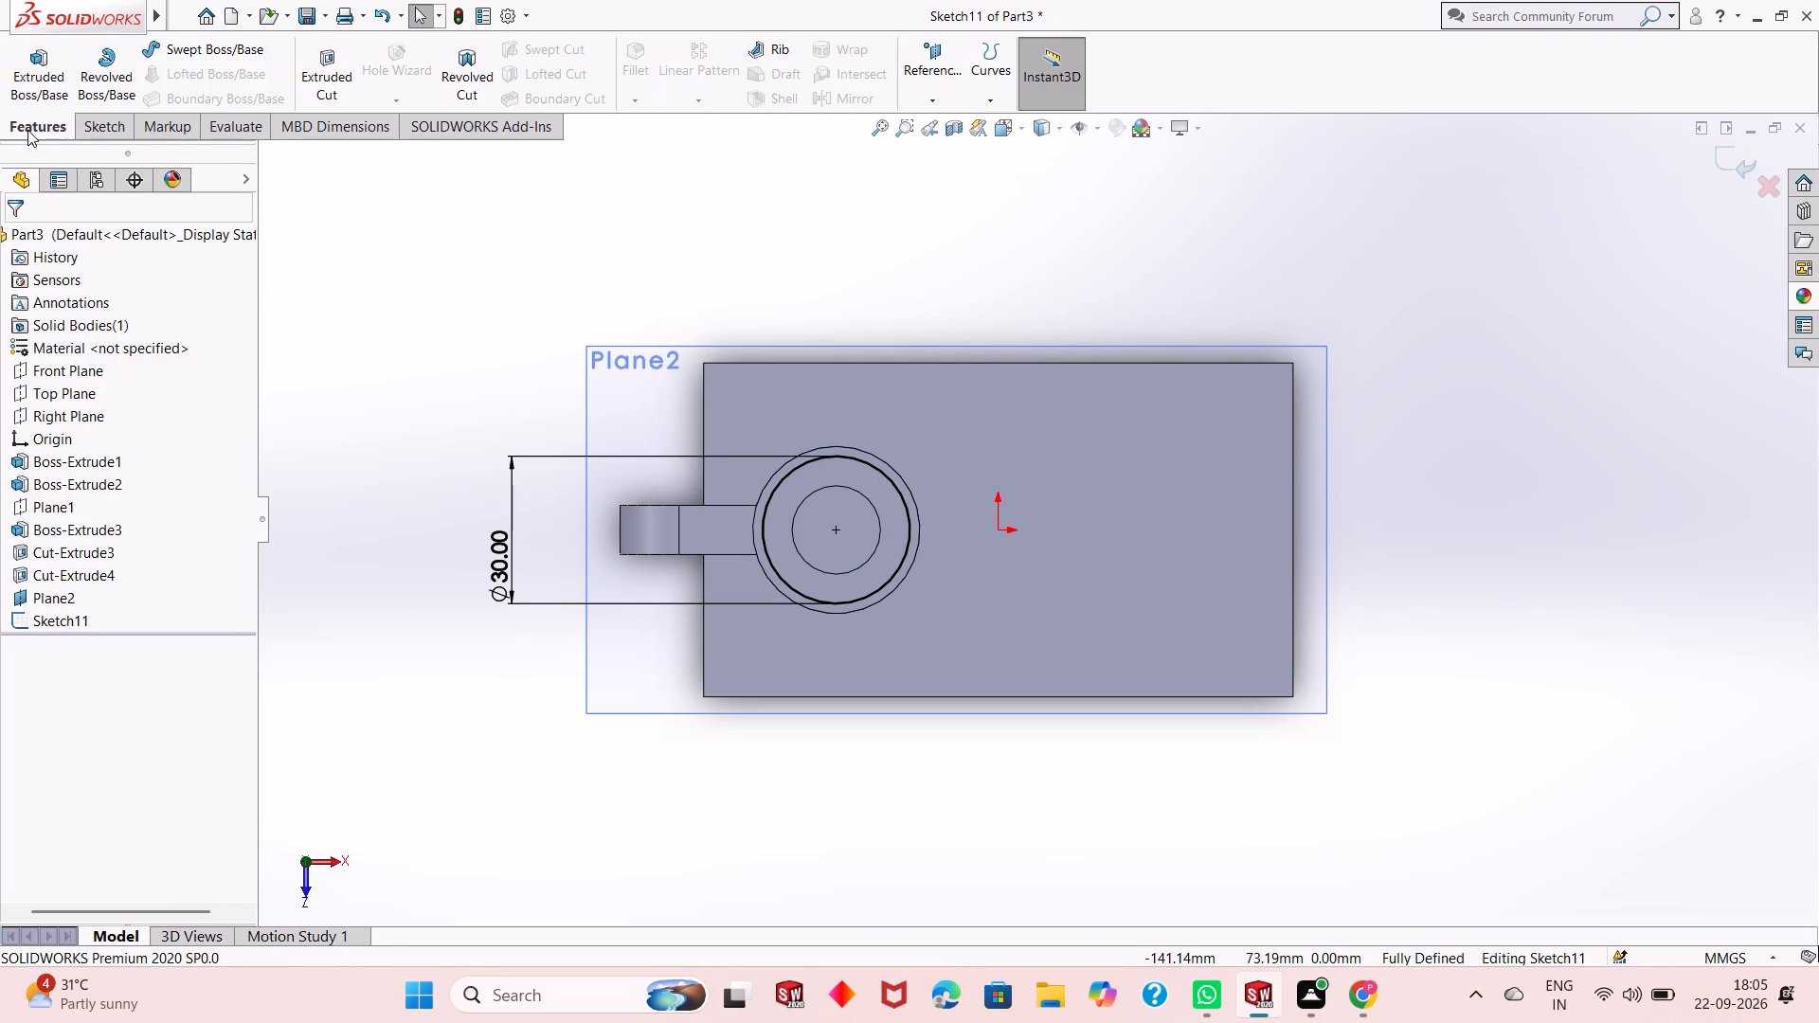
pyautogui.click(328, 76)
pyautogui.moveTo(830, 633); pyautogui.dragTo(839, 278, button='middle')
pyautogui.doubleClick(121, 453)
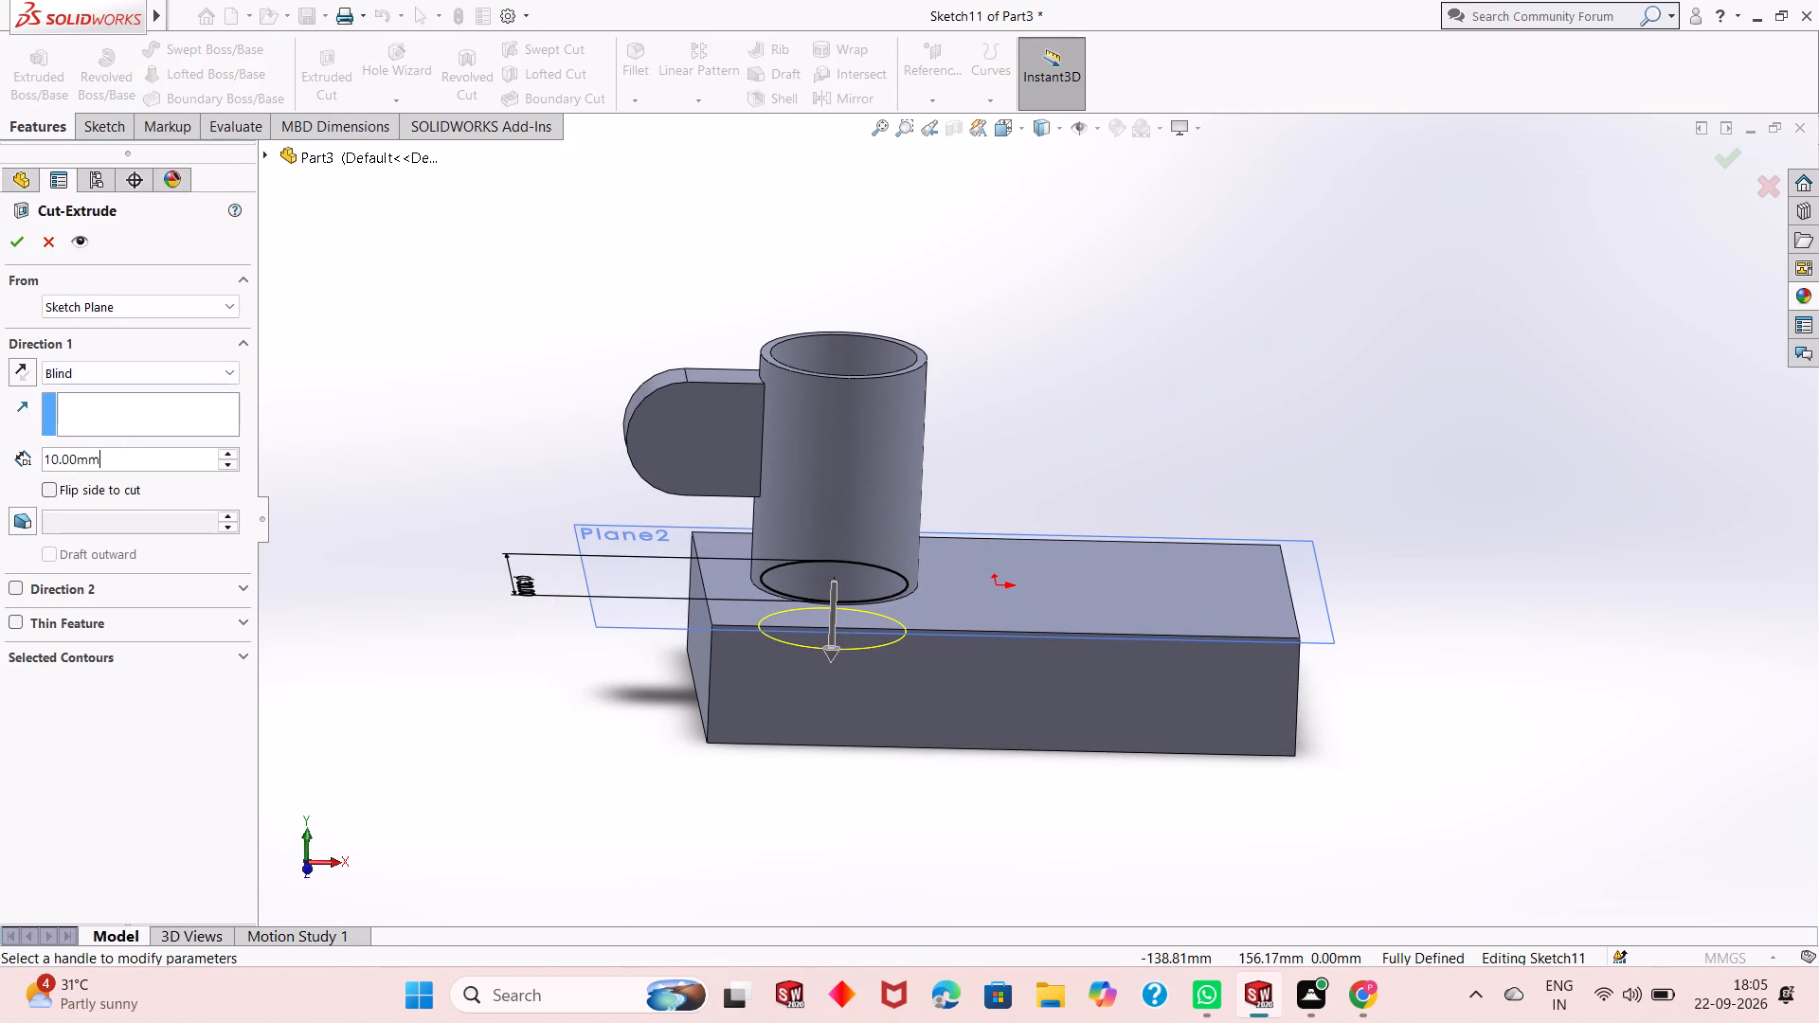
pyautogui.write('25')
pyautogui.press('Return')
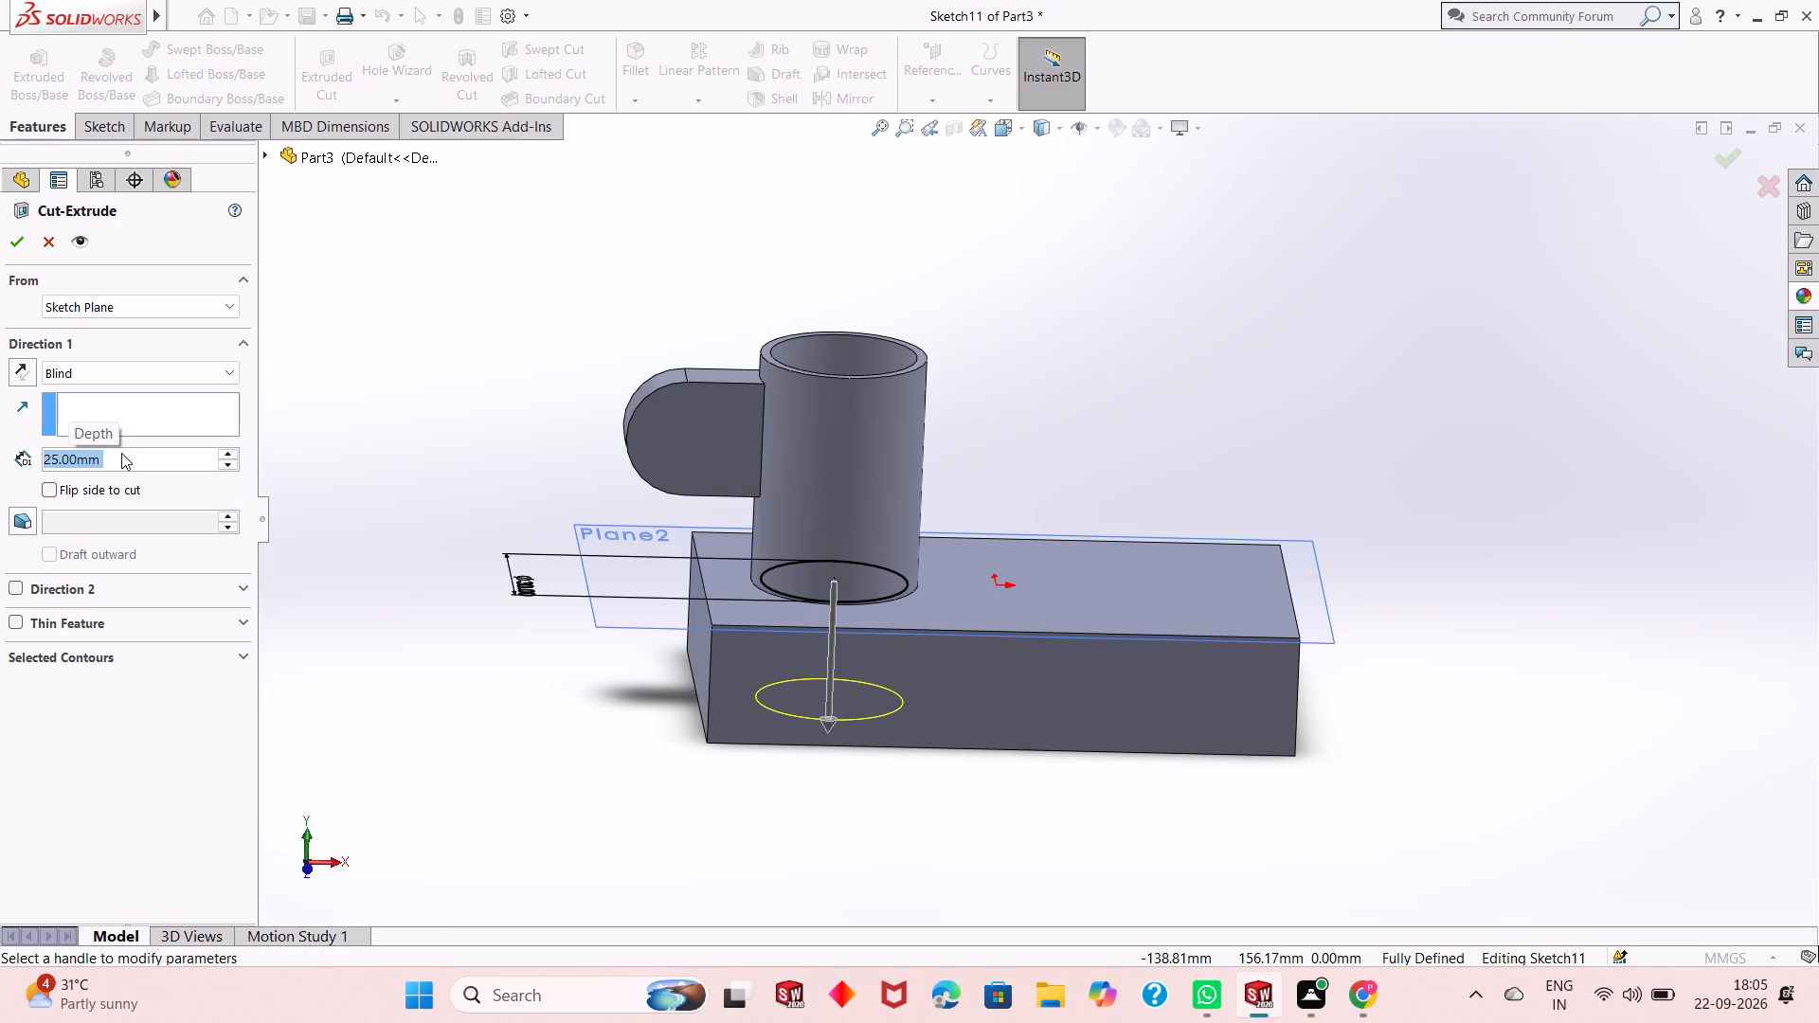
pyautogui.click(12, 237)
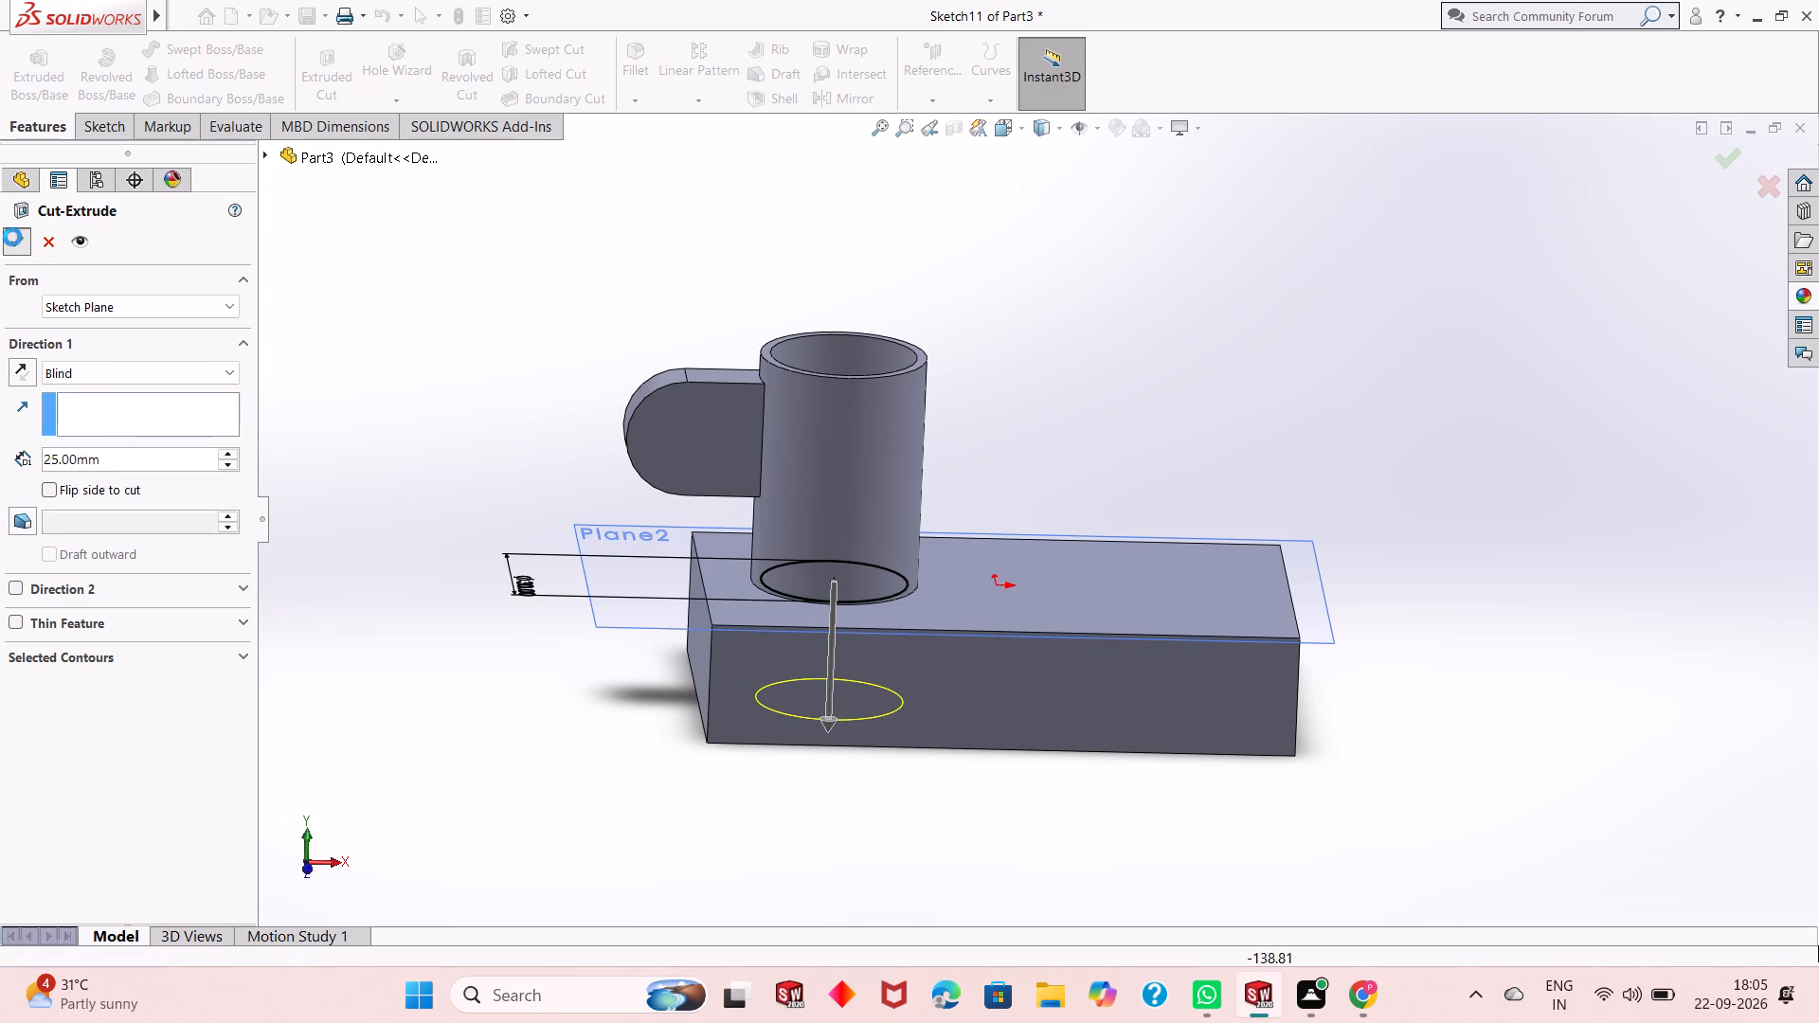
# Examine the new cut through the block from below, from the side and from above.
pyautogui.moveTo(776, 748); pyautogui.dragTo(772, 594, button='middle')
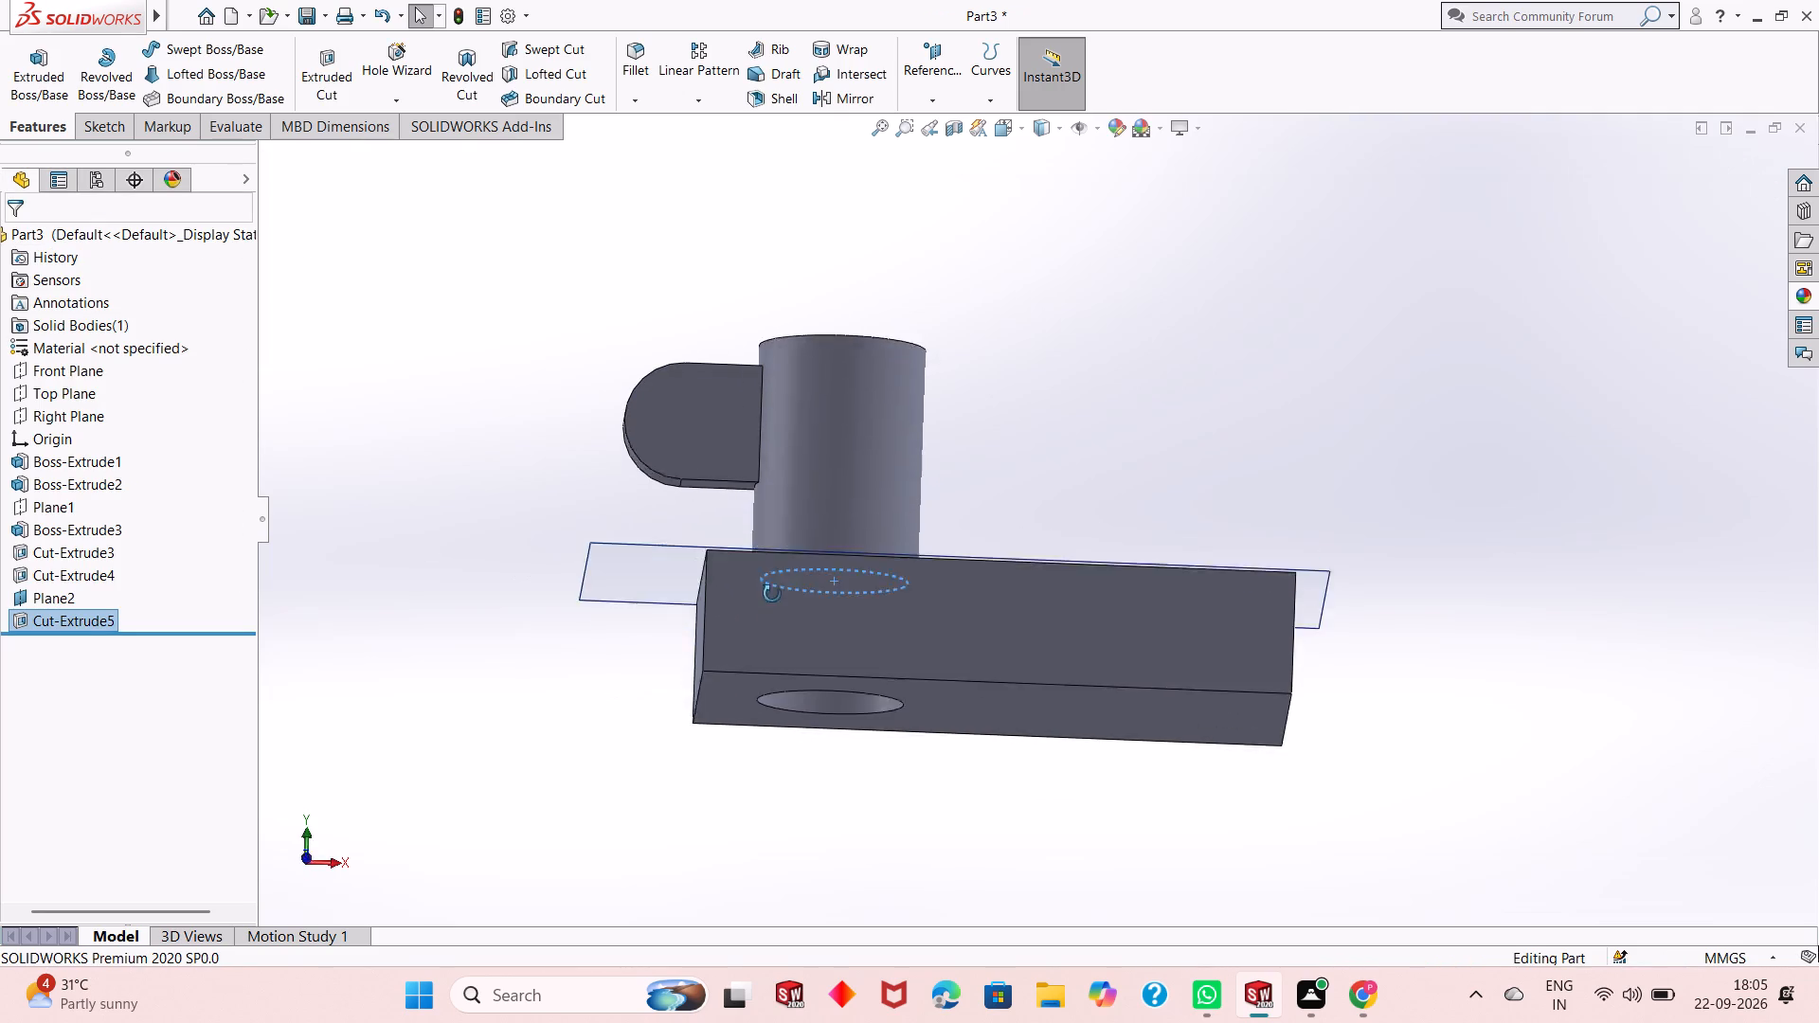
pyautogui.moveTo(772, 594); pyautogui.dragTo(769, 671, button='middle')
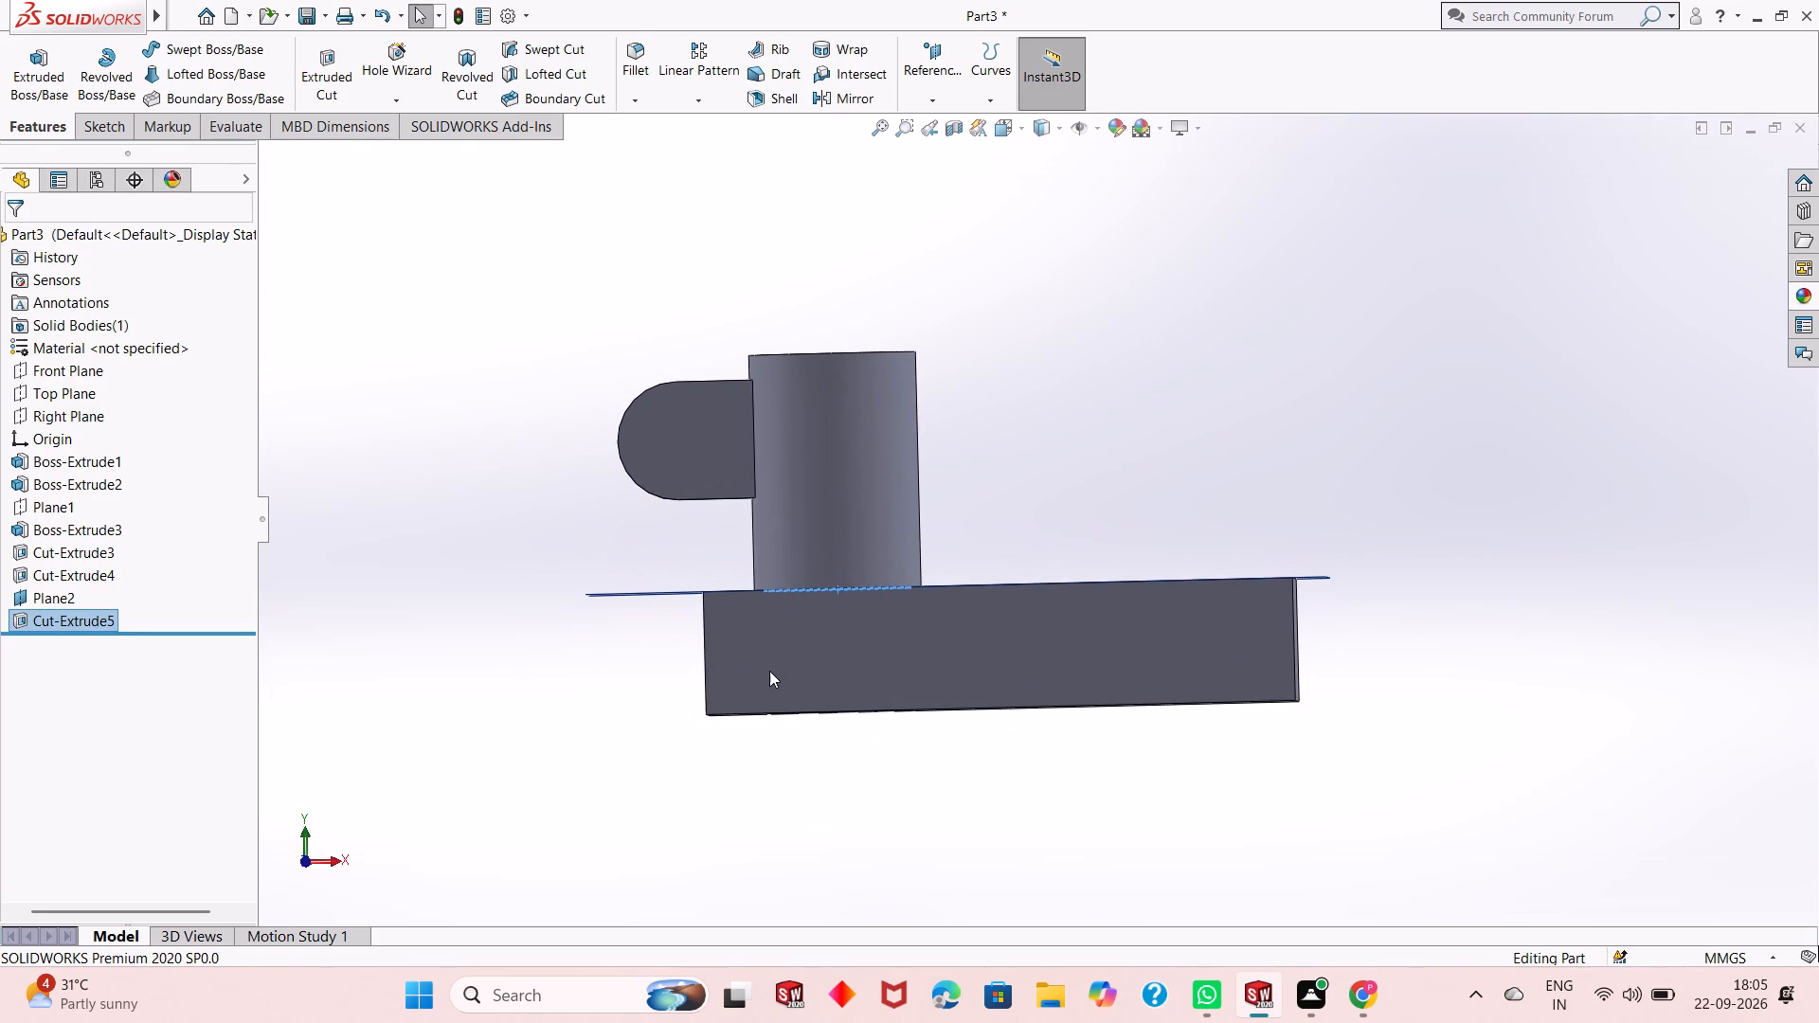
pyautogui.moveTo(769, 671); pyautogui.dragTo(751, 696, button='middle')
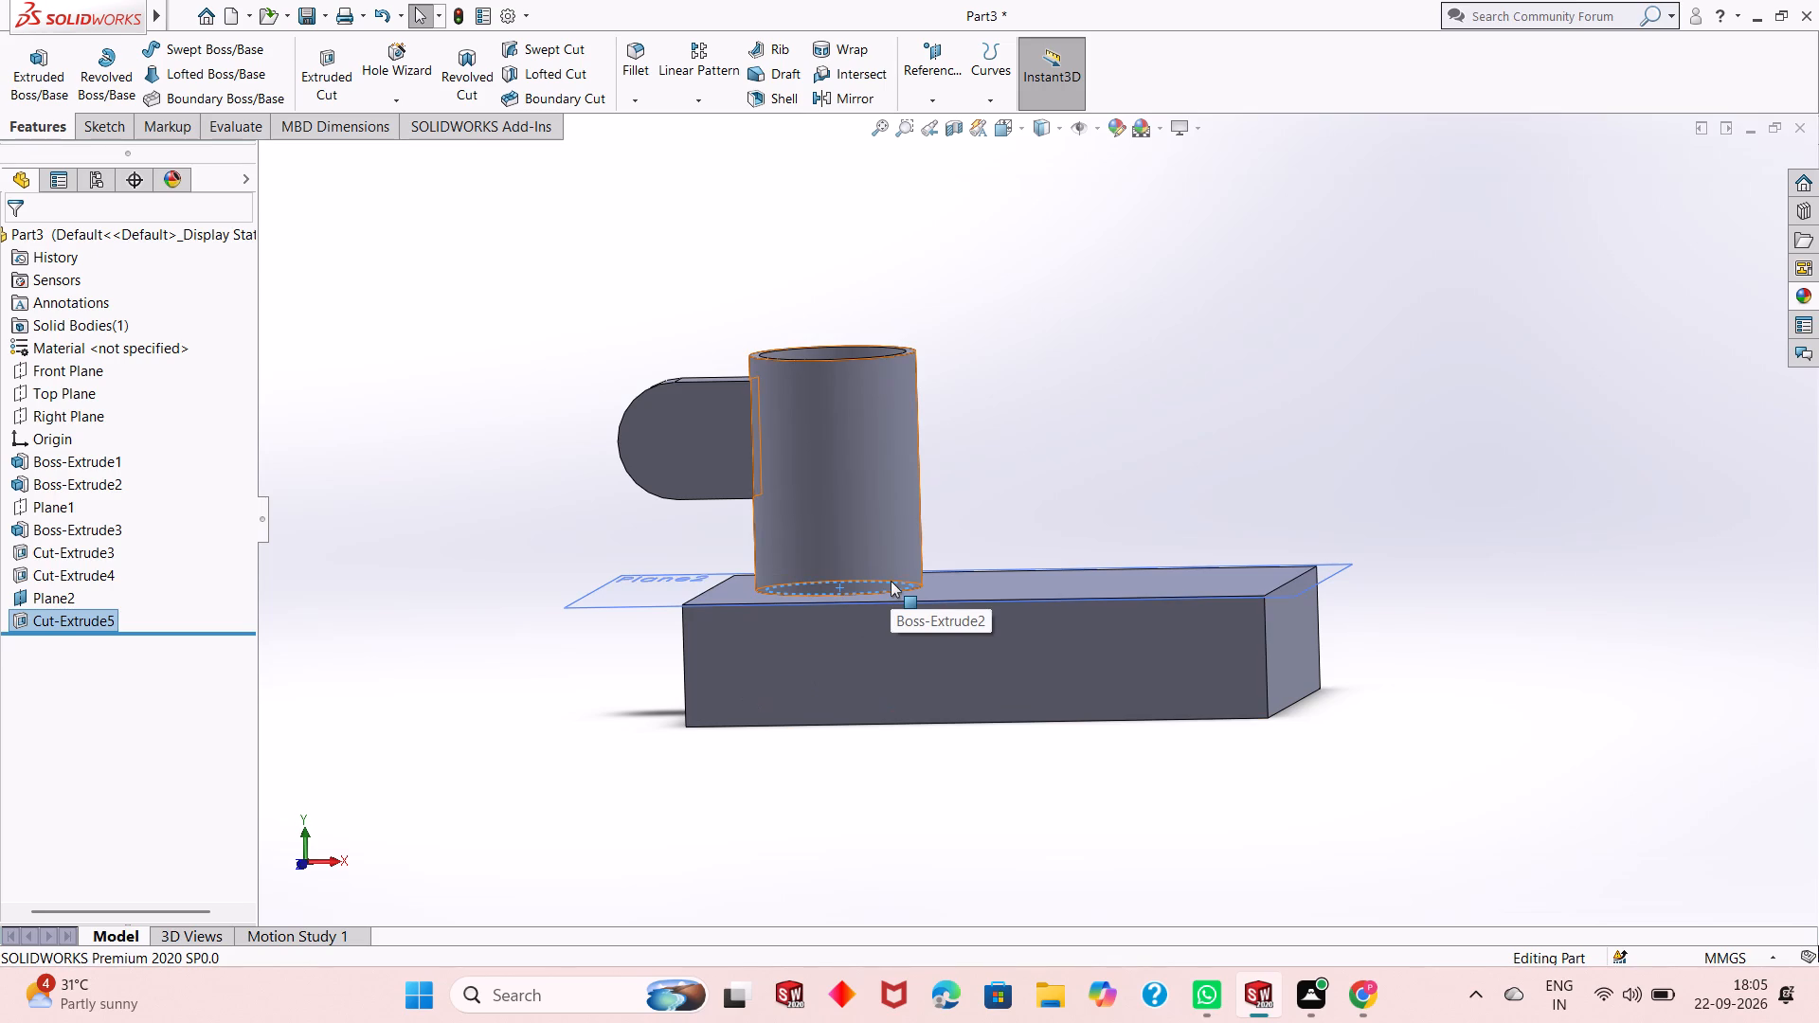
pyautogui.scroll(-1, 1015, 458)
pyautogui.moveTo(967, 514); pyautogui.dragTo(971, 558, button='middle')
pyautogui.click(997, 453)
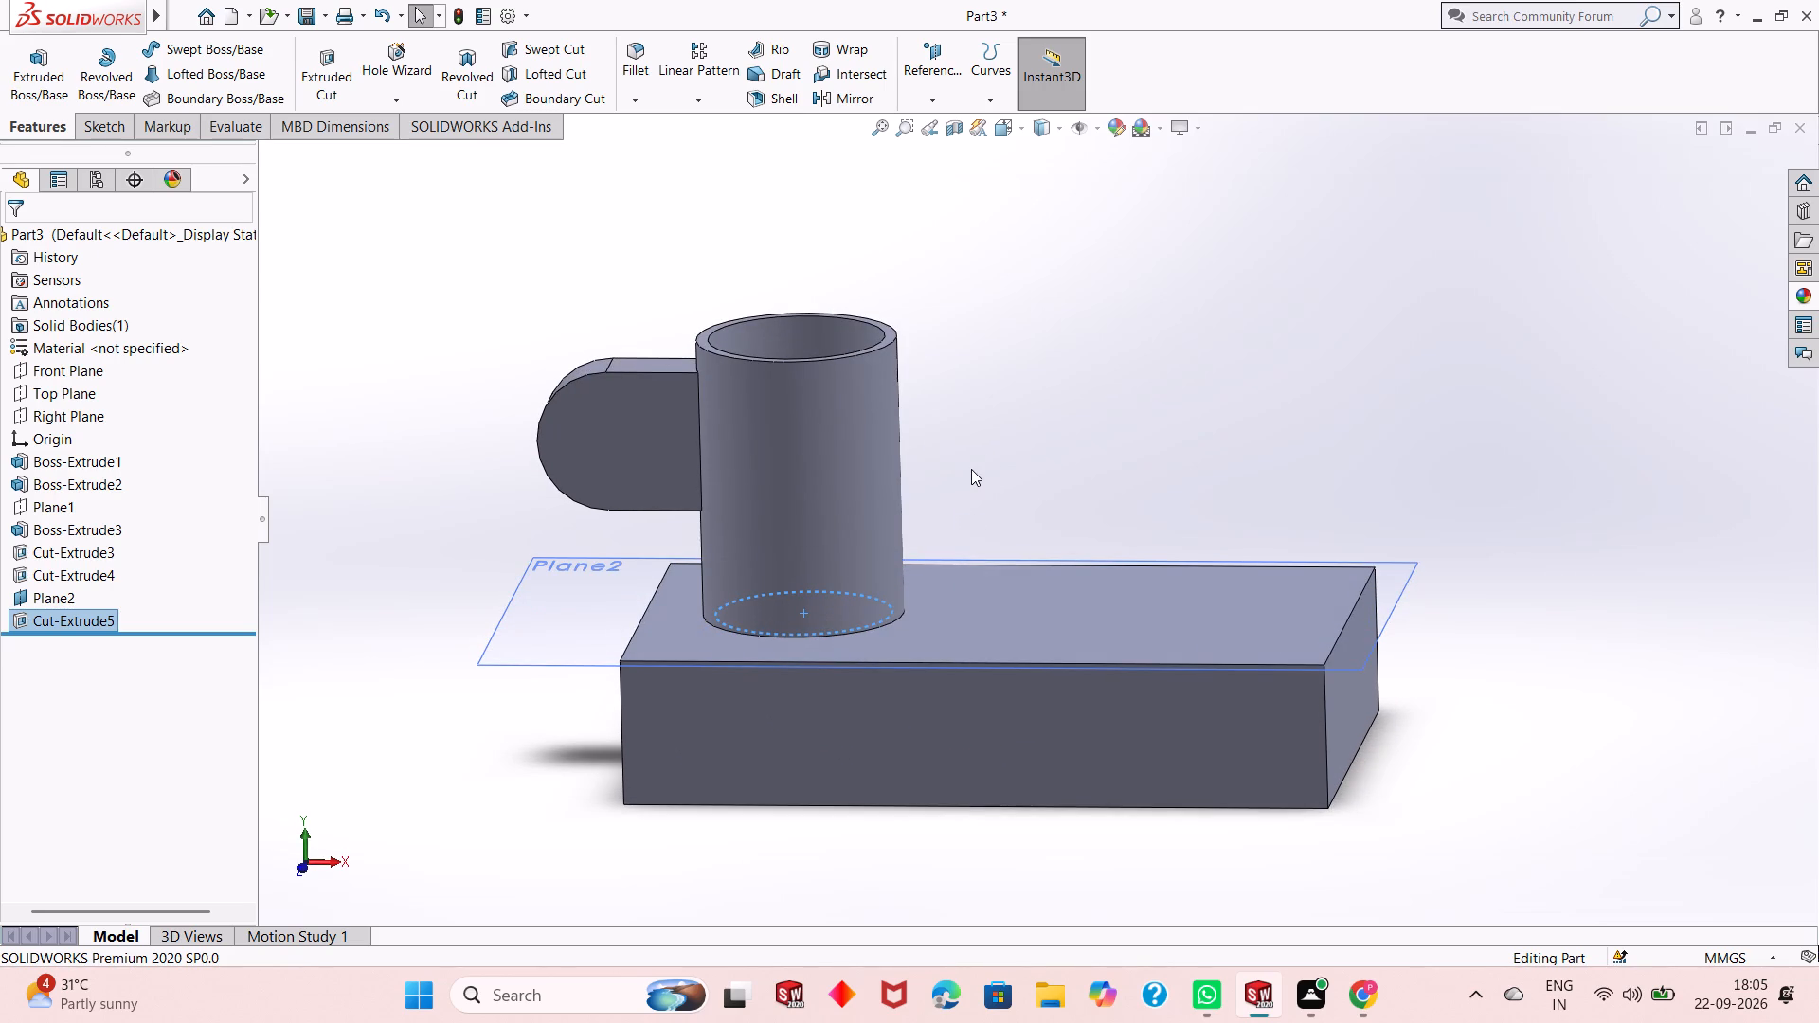
pyautogui.scroll(-1, 954, 463)
pyautogui.scroll(1, 954, 463)
pyautogui.moveTo(958, 452); pyautogui.dragTo(959, 520, button='middle')
pyautogui.scroll(1, 959, 520)
# Hide the reference plane at the block's upper face.
pyautogui.rightClick(631, 589)
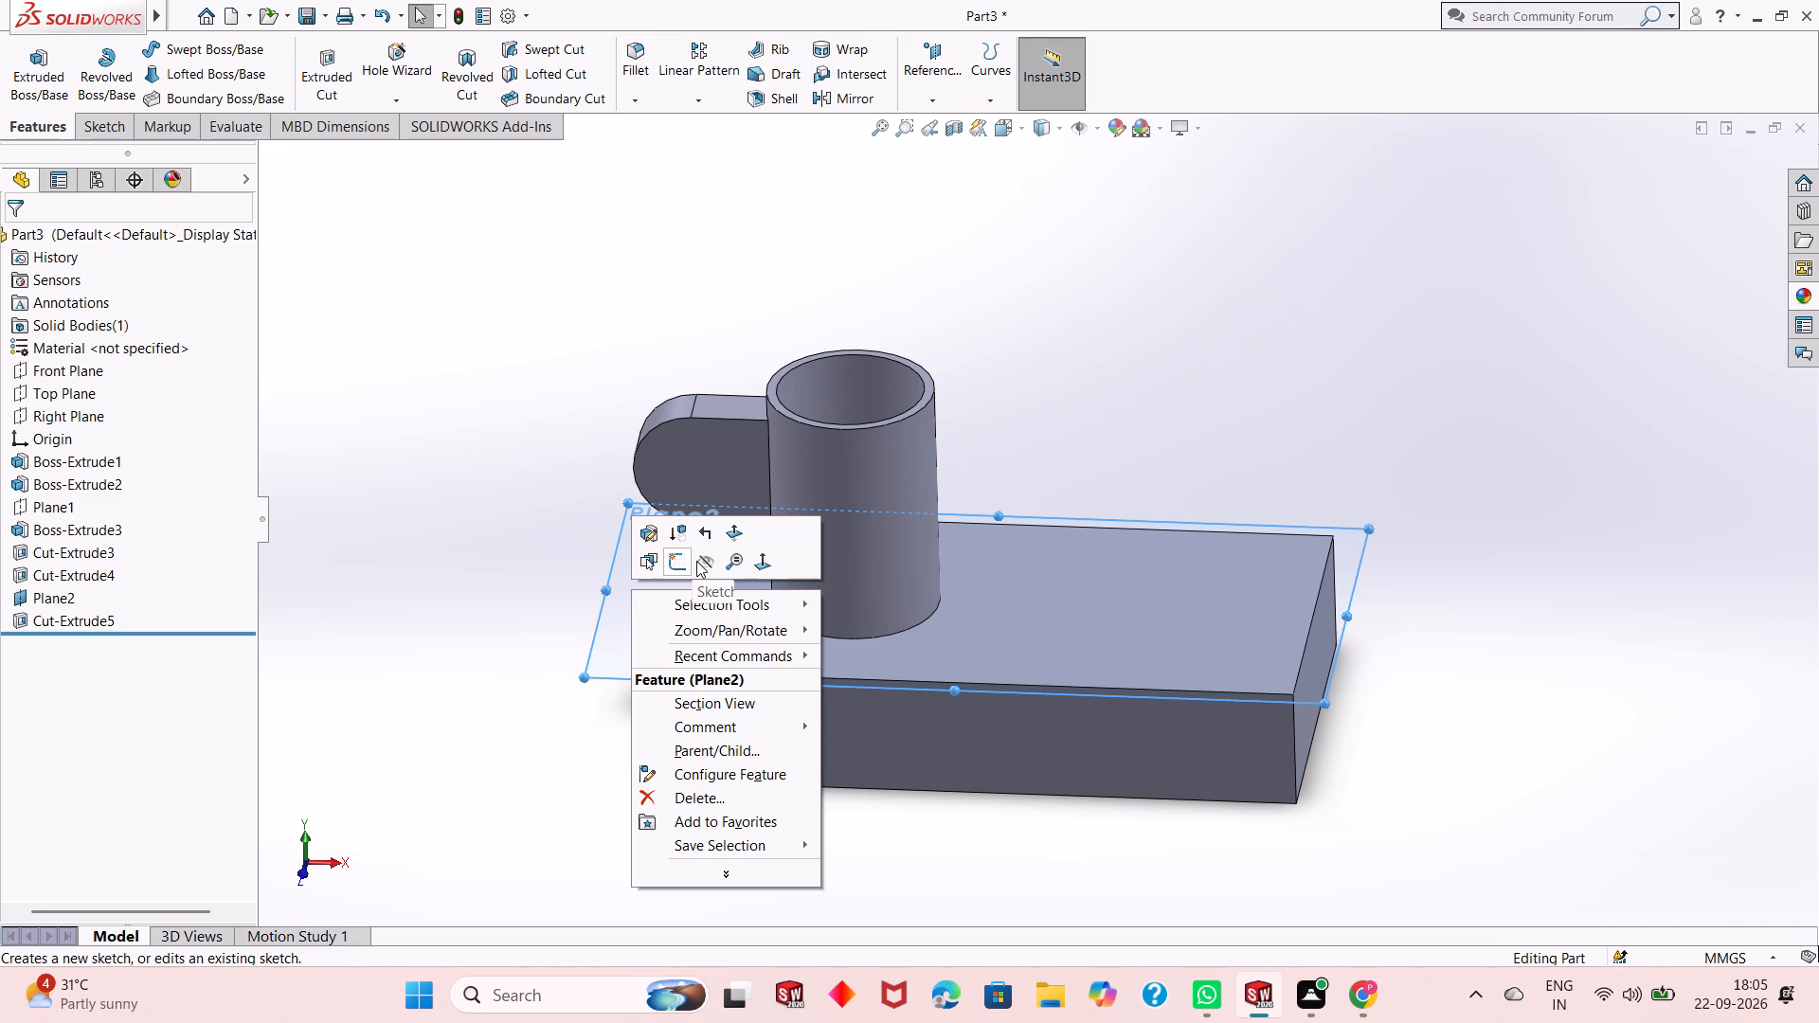
pyautogui.click(696, 561)
# Examine the boss bore and the opening in the block's underside from below and from above.
pyautogui.moveTo(987, 544); pyautogui.dragTo(987, 468, button='middle')
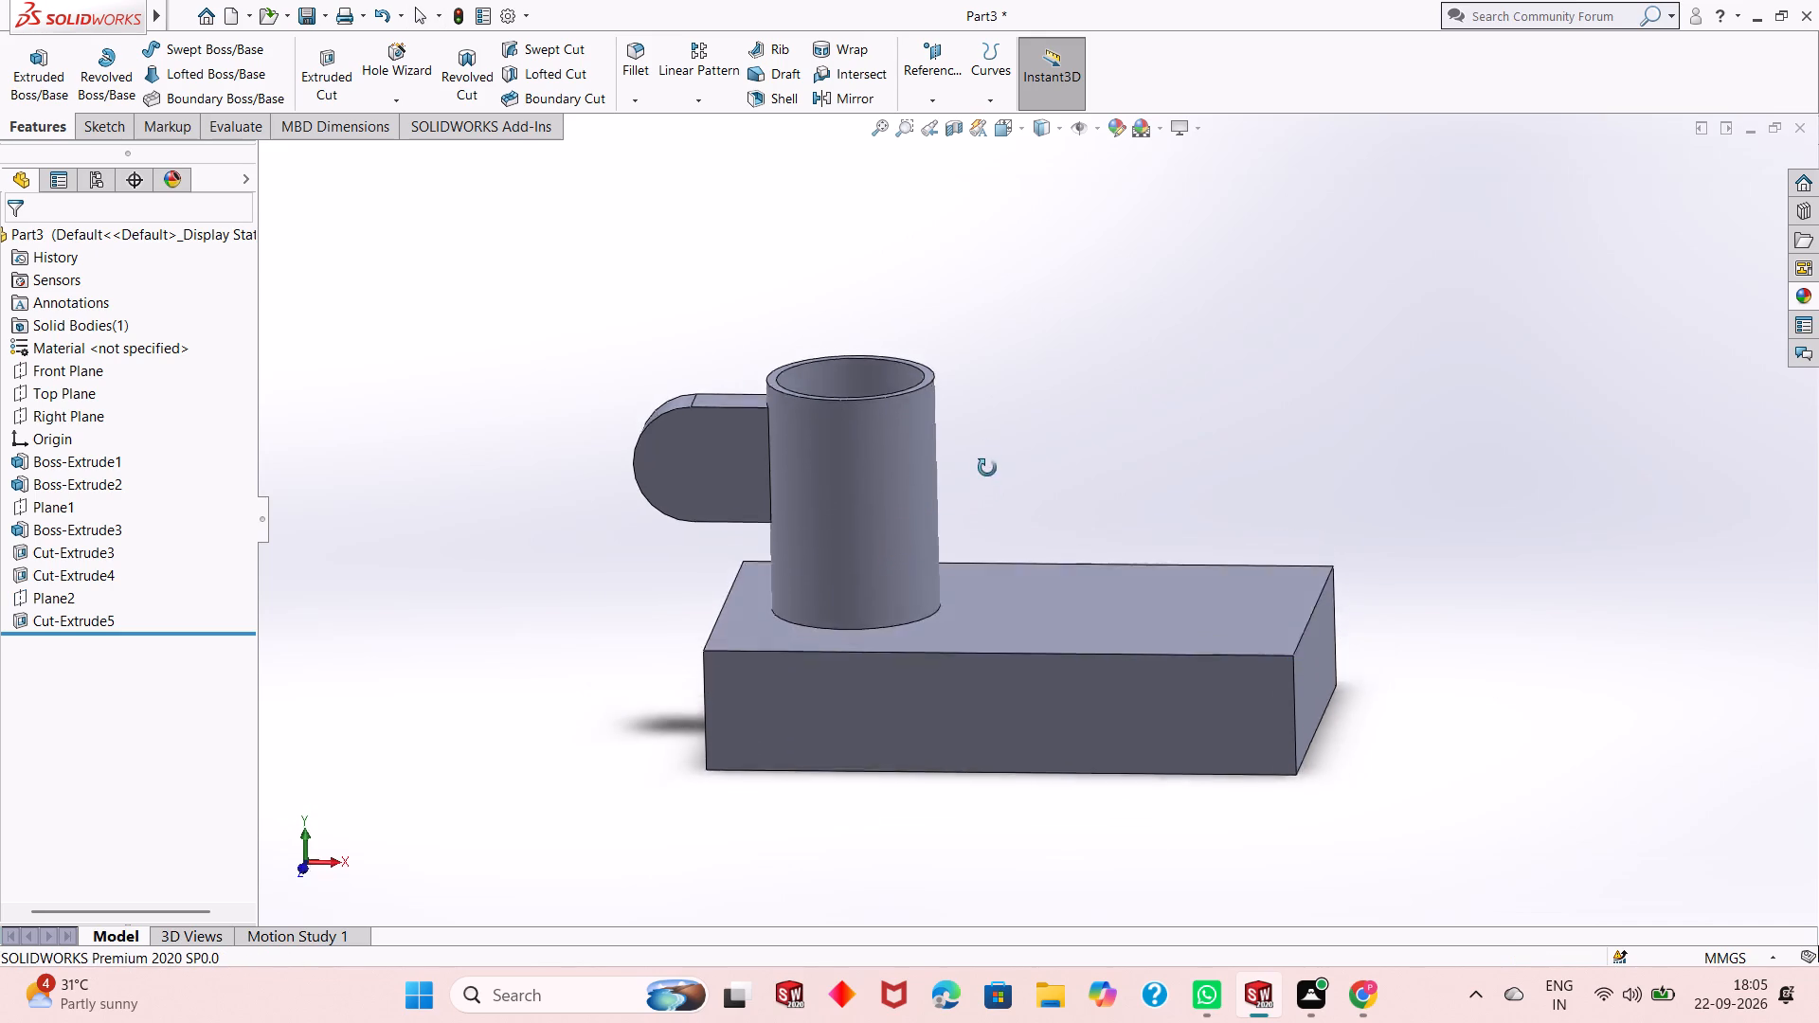
pyautogui.moveTo(987, 468); pyautogui.dragTo(1018, 386, button='middle')
pyautogui.scroll(1, 1019, 380)
pyautogui.moveTo(988, 704); pyautogui.dragTo(974, 520, button='middle')
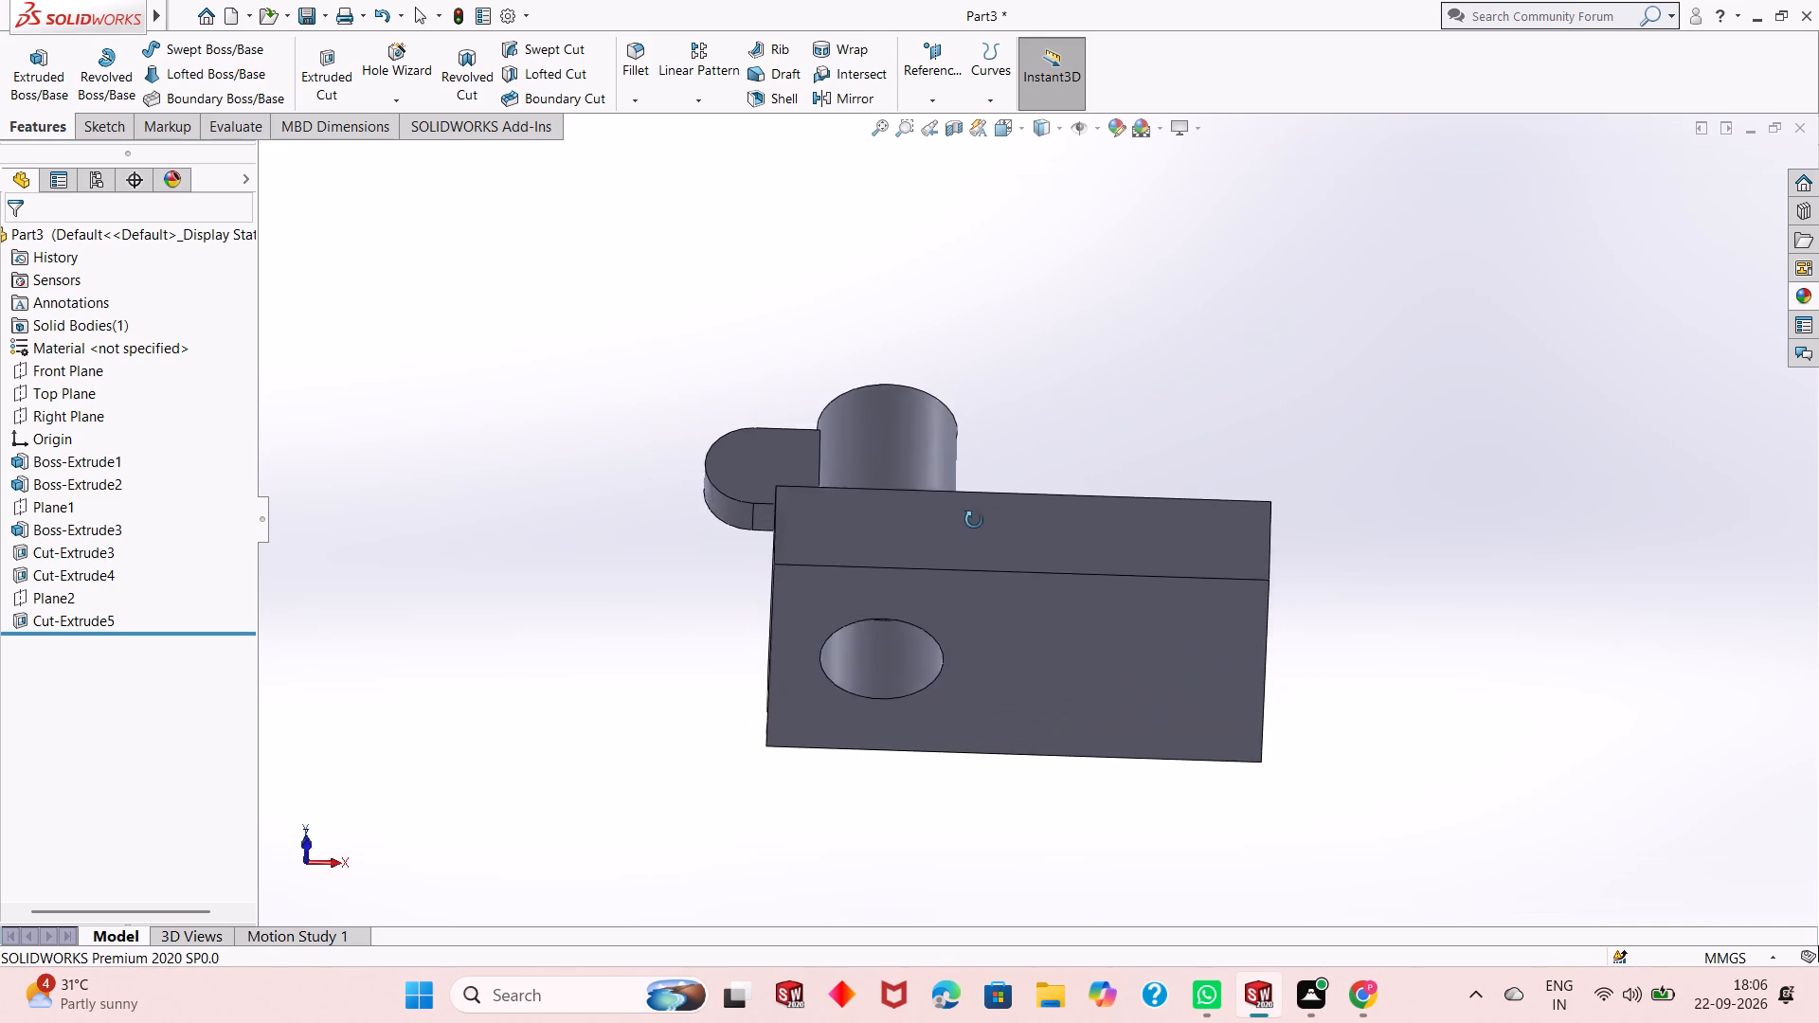
pyautogui.moveTo(974, 520); pyautogui.dragTo(974, 478, button='middle')
pyautogui.moveTo(977, 761); pyautogui.dragTo(991, 540, button='middle')
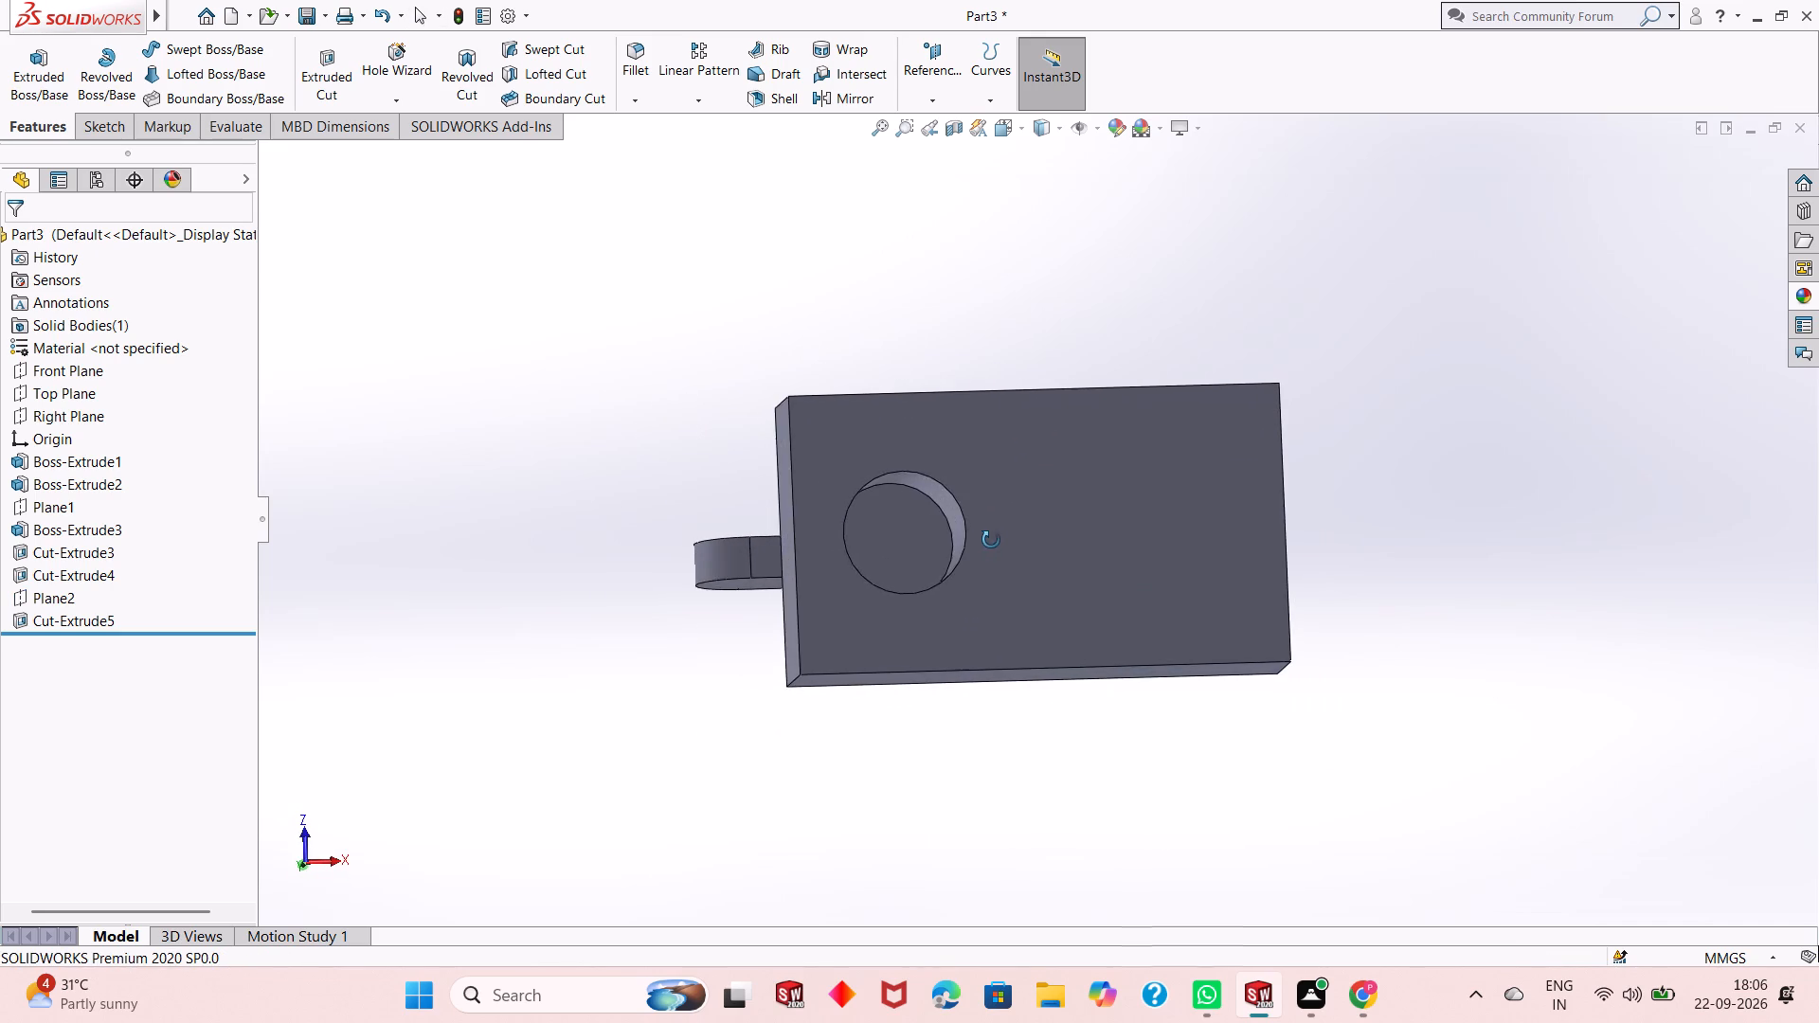
pyautogui.moveTo(991, 540); pyautogui.dragTo(987, 826, button='middle')
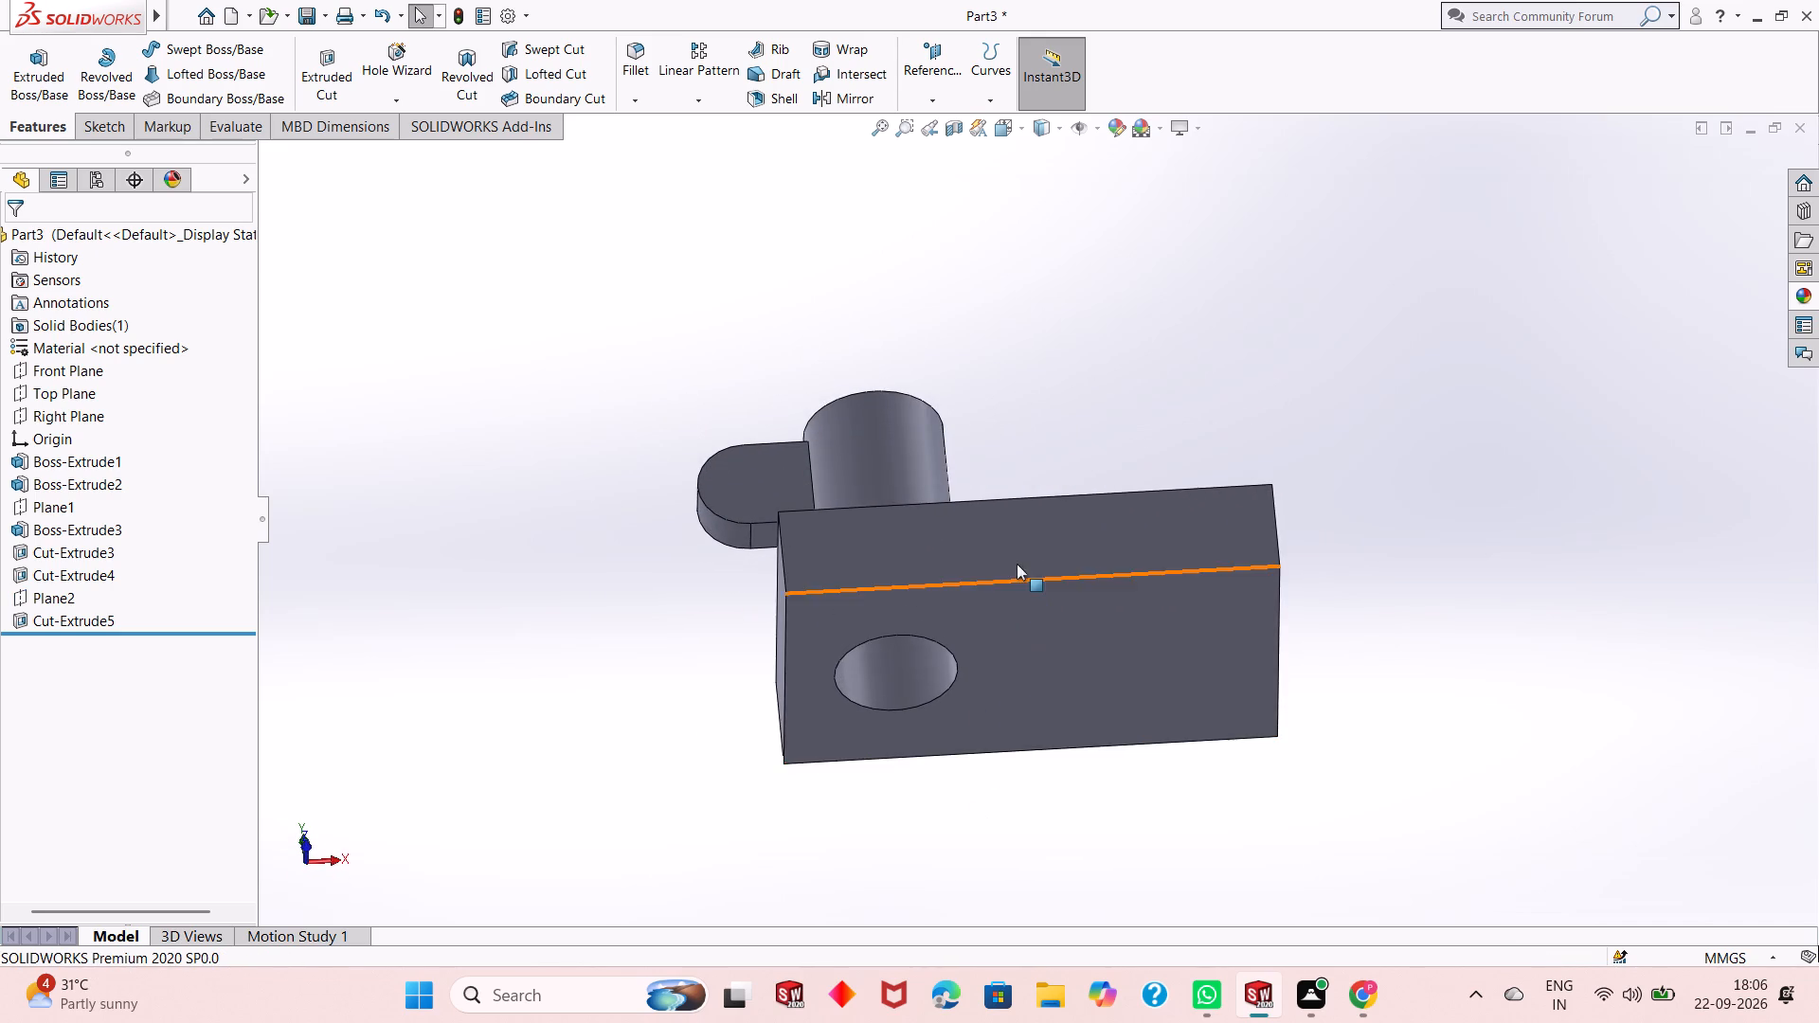
pyautogui.moveTo(1017, 564); pyautogui.dragTo(992, 807, button='middle')
pyautogui.moveTo(955, 553); pyautogui.dragTo(955, 771, button='middle')
pyautogui.moveTo(993, 555); pyautogui.dragTo(993, 679, button='middle')
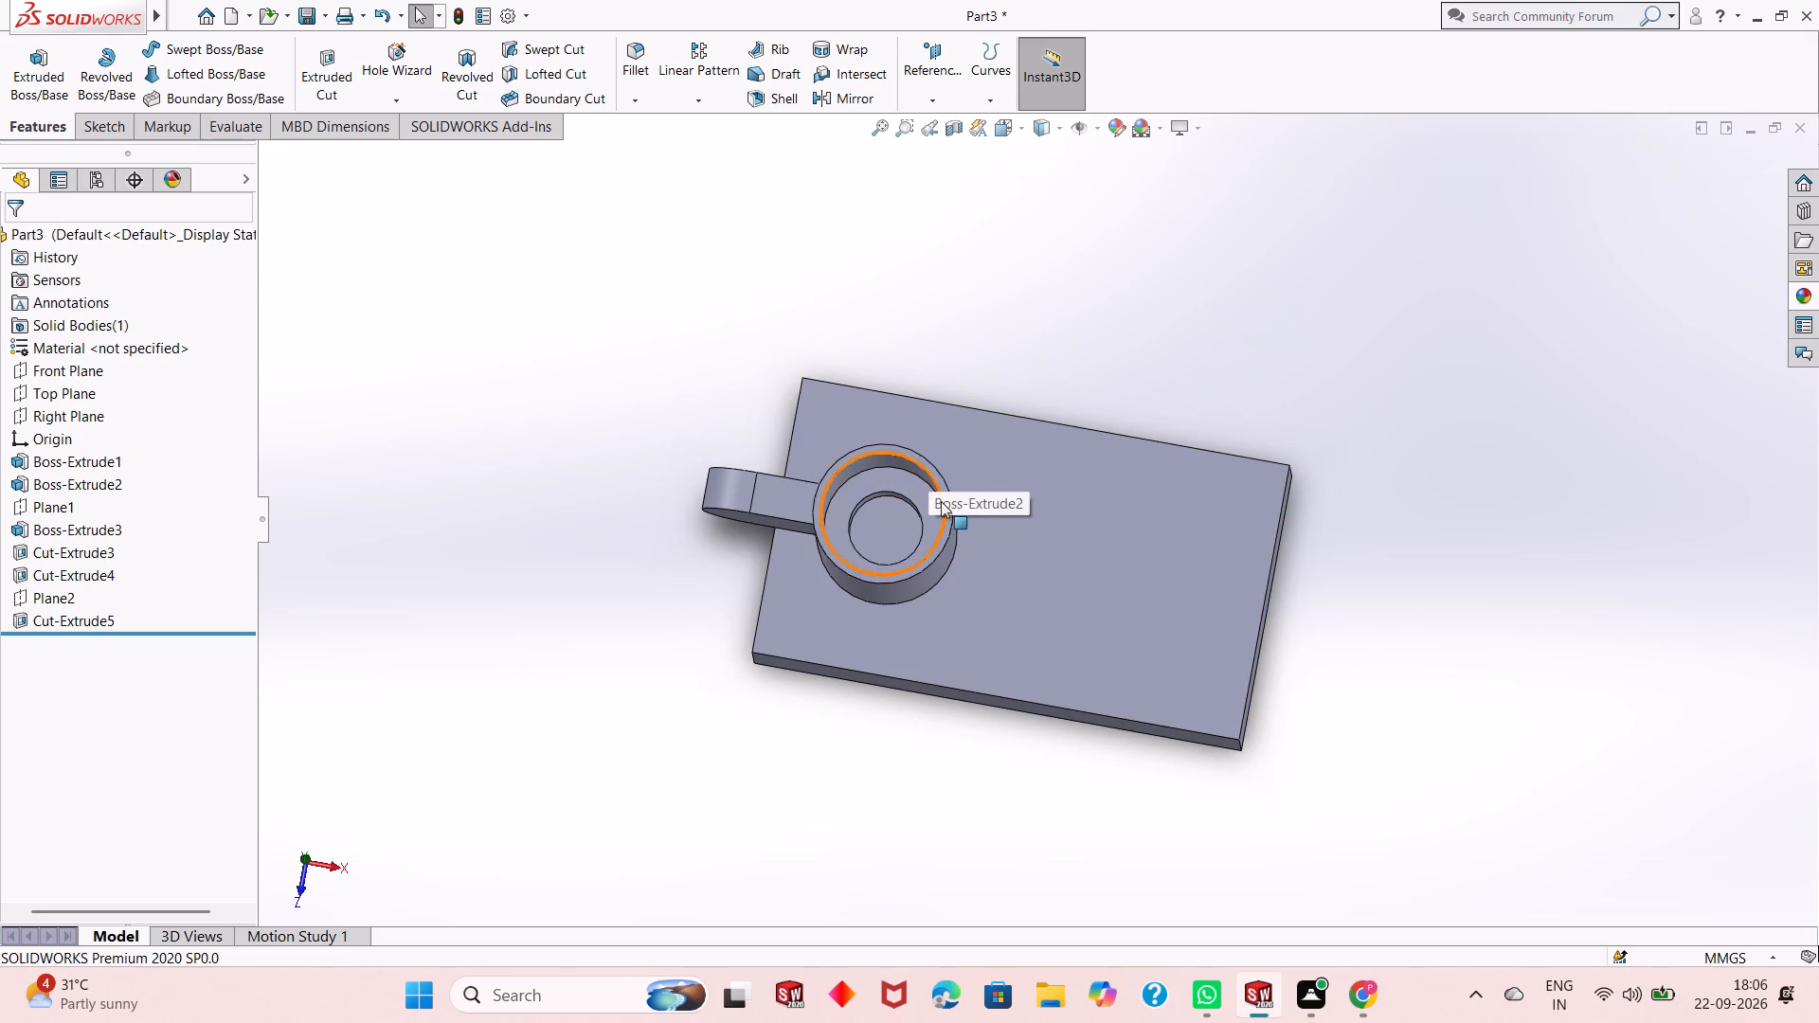
pyautogui.moveTo(988, 585); pyautogui.dragTo(984, 483, button='middle')
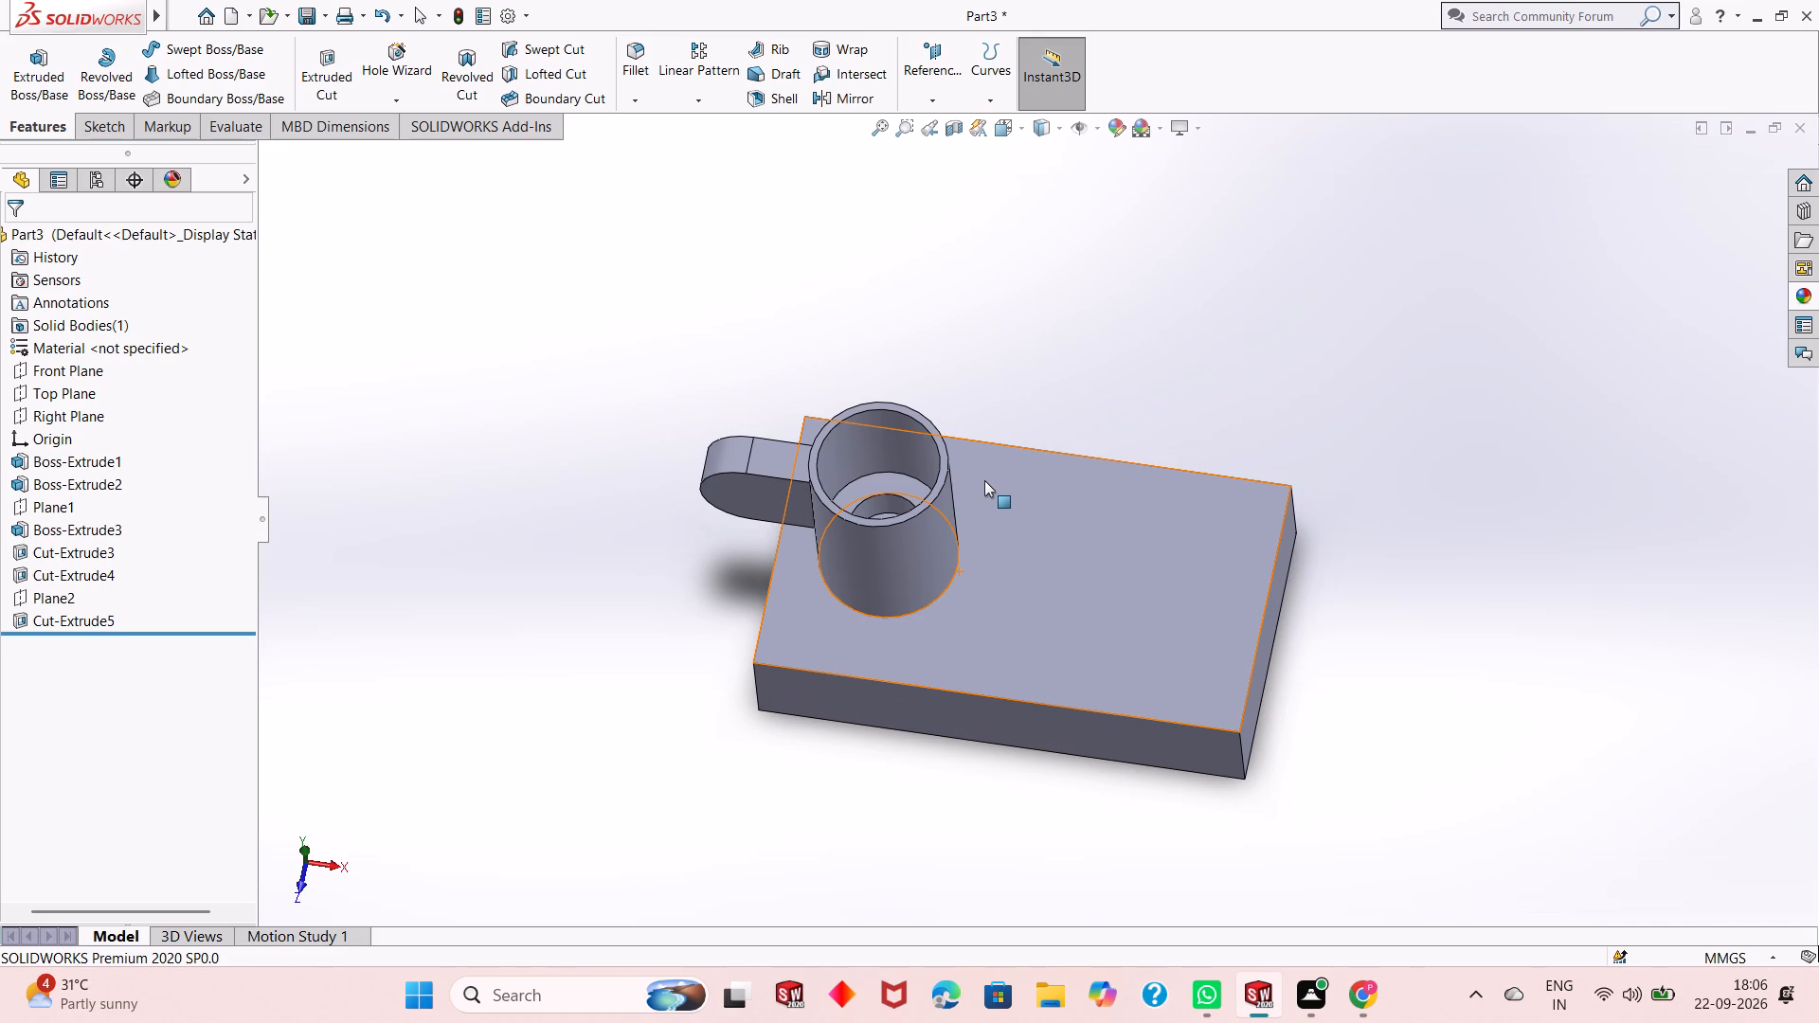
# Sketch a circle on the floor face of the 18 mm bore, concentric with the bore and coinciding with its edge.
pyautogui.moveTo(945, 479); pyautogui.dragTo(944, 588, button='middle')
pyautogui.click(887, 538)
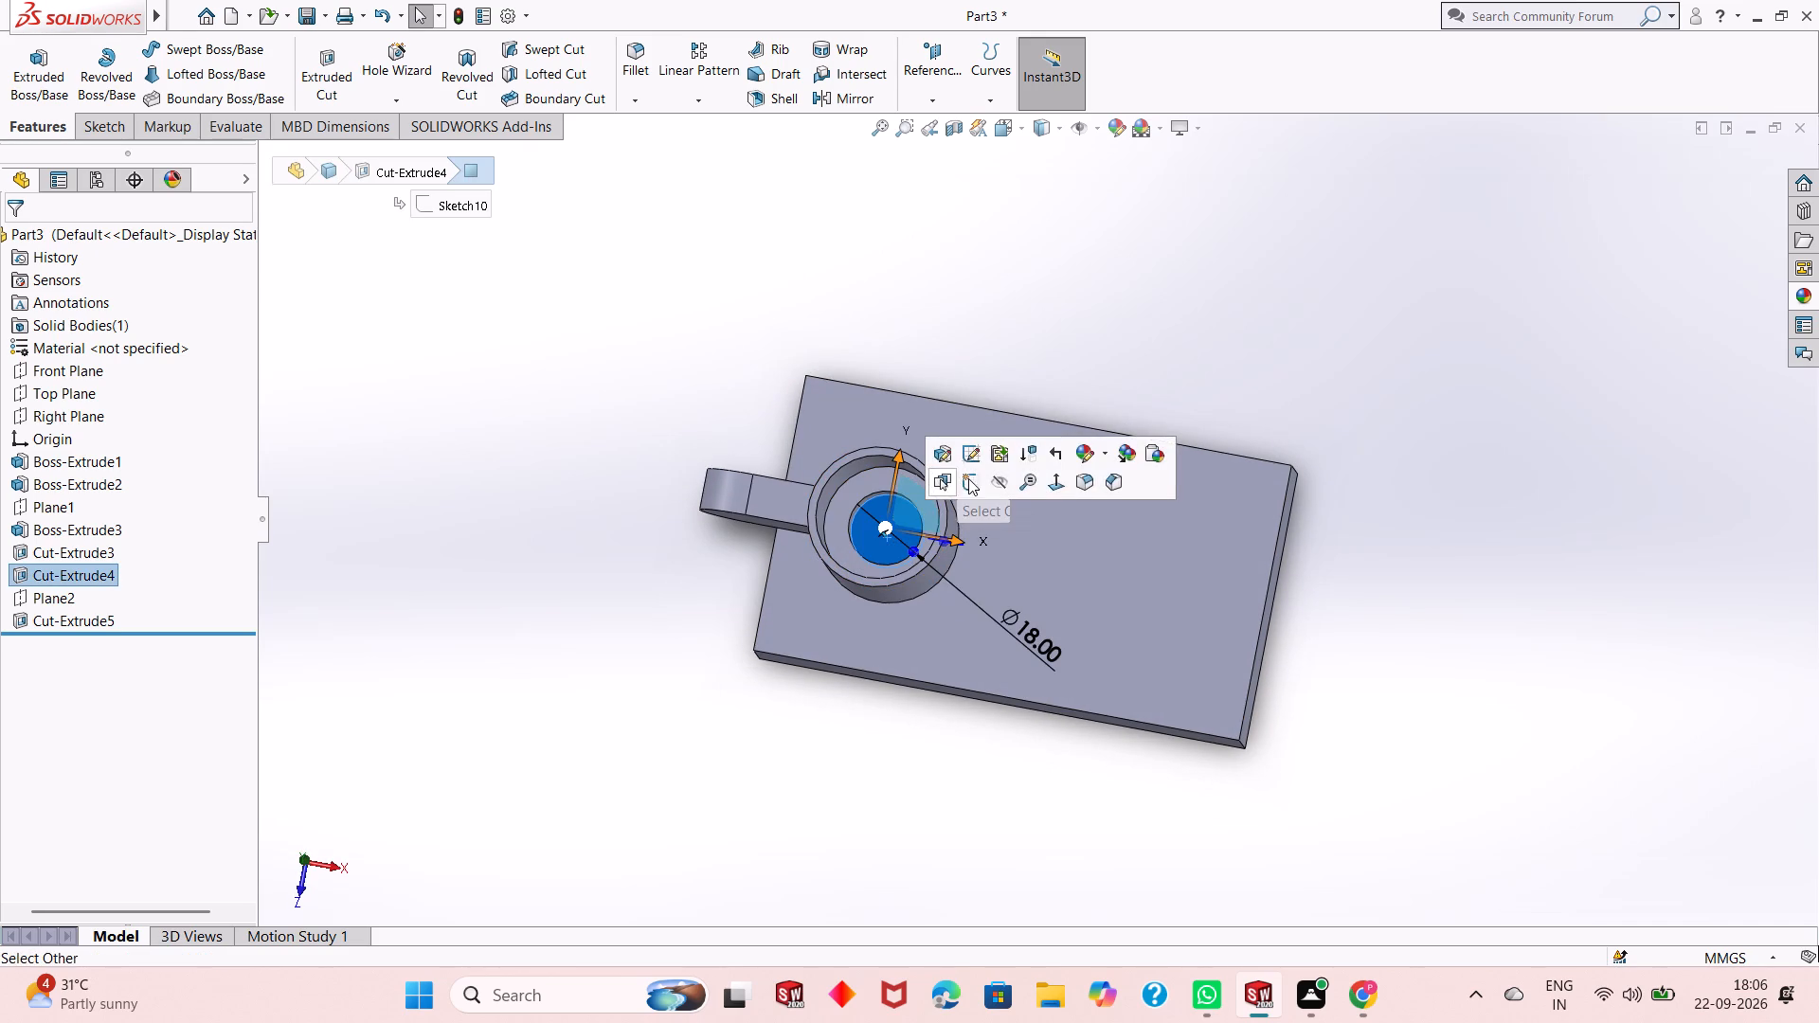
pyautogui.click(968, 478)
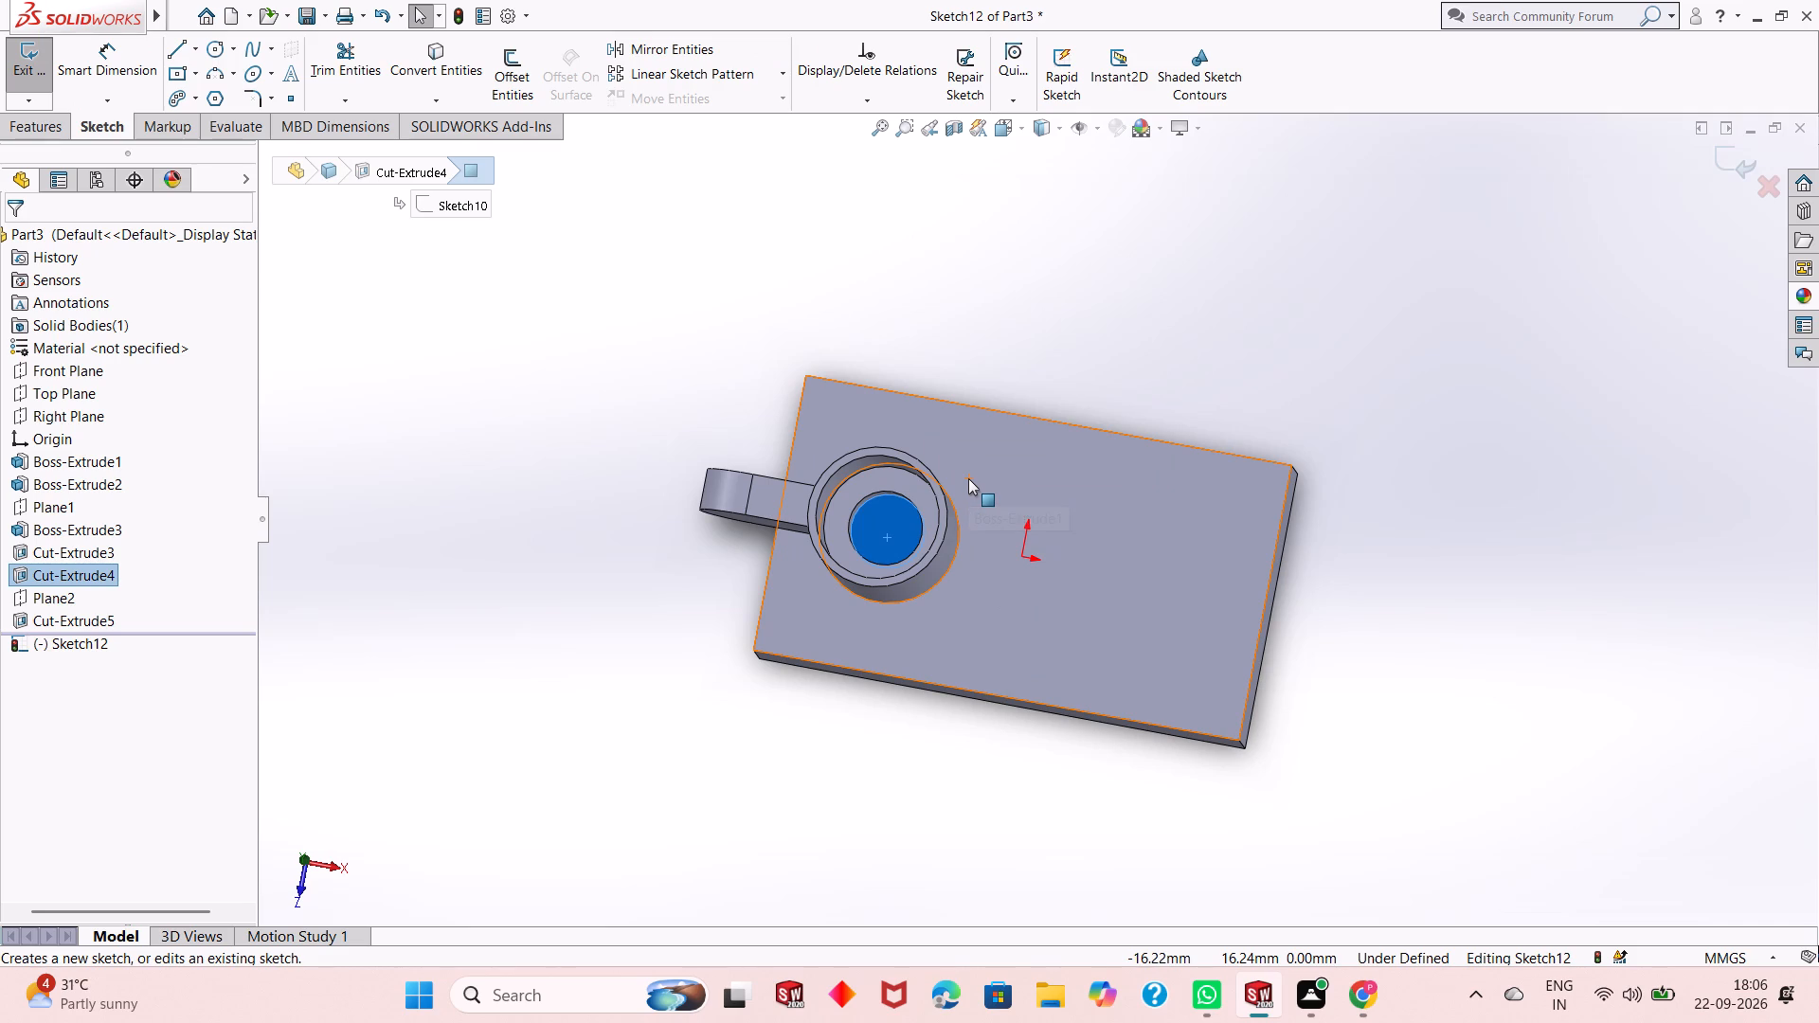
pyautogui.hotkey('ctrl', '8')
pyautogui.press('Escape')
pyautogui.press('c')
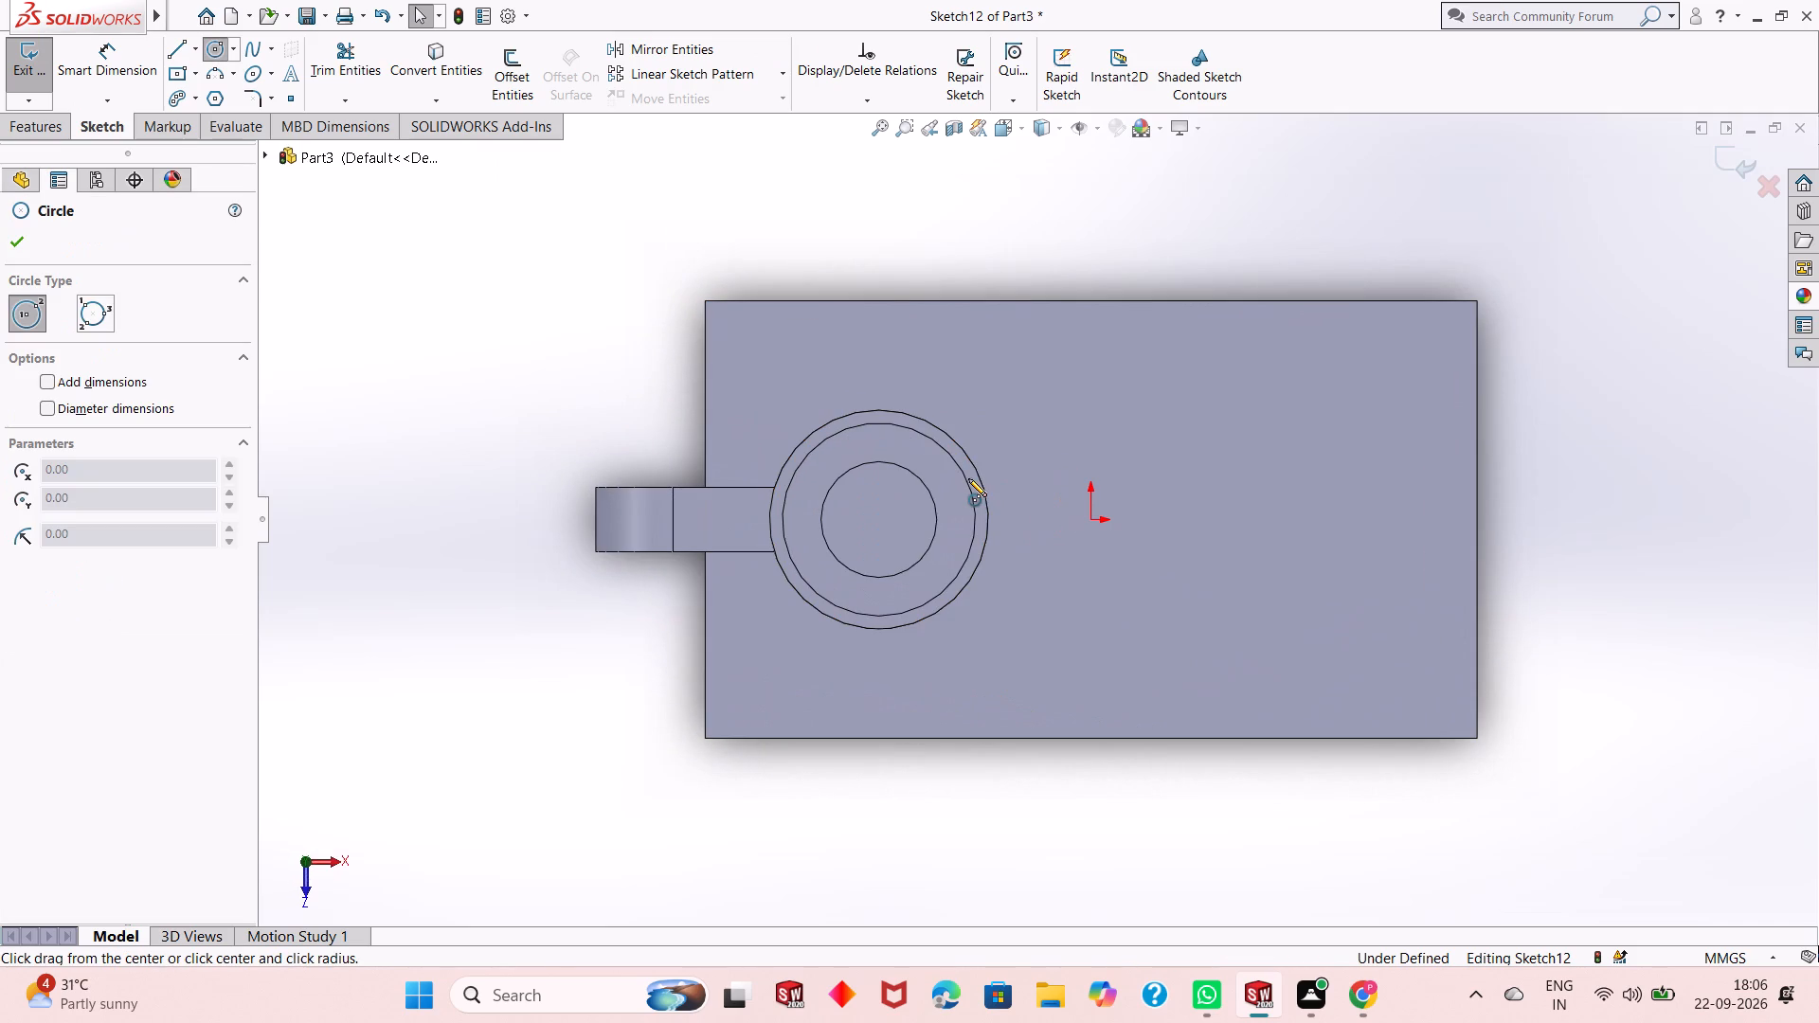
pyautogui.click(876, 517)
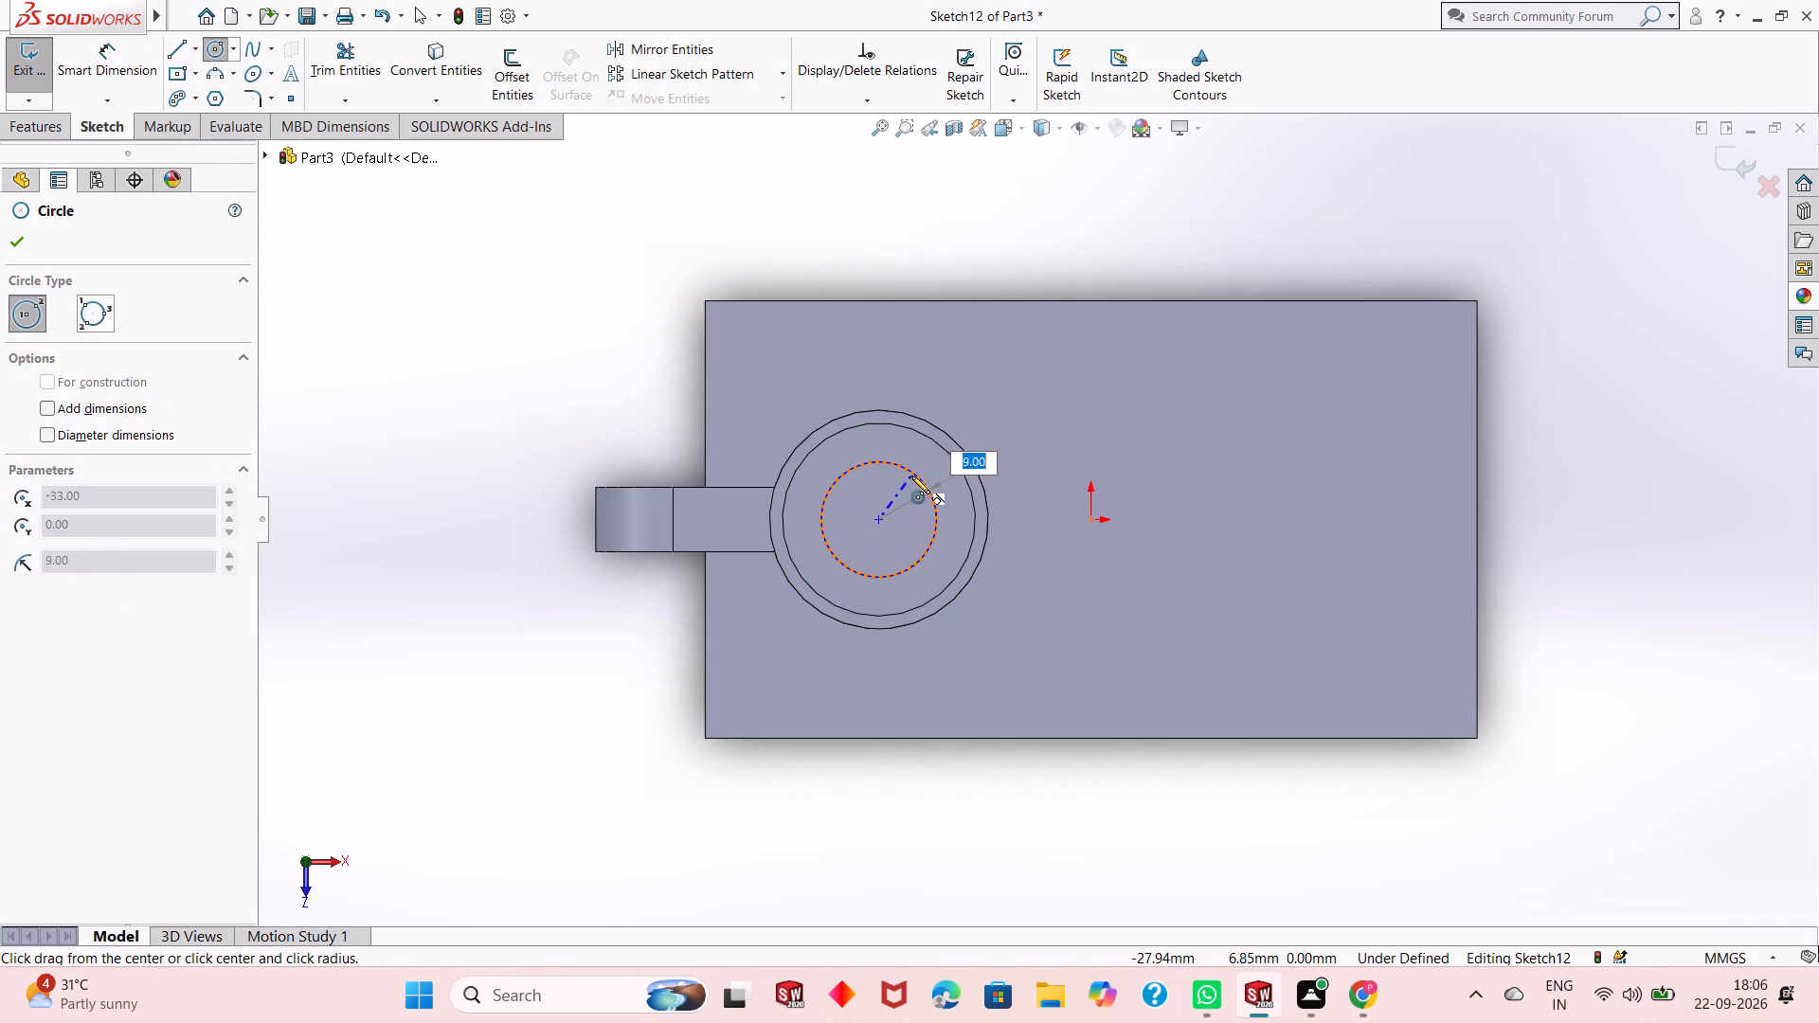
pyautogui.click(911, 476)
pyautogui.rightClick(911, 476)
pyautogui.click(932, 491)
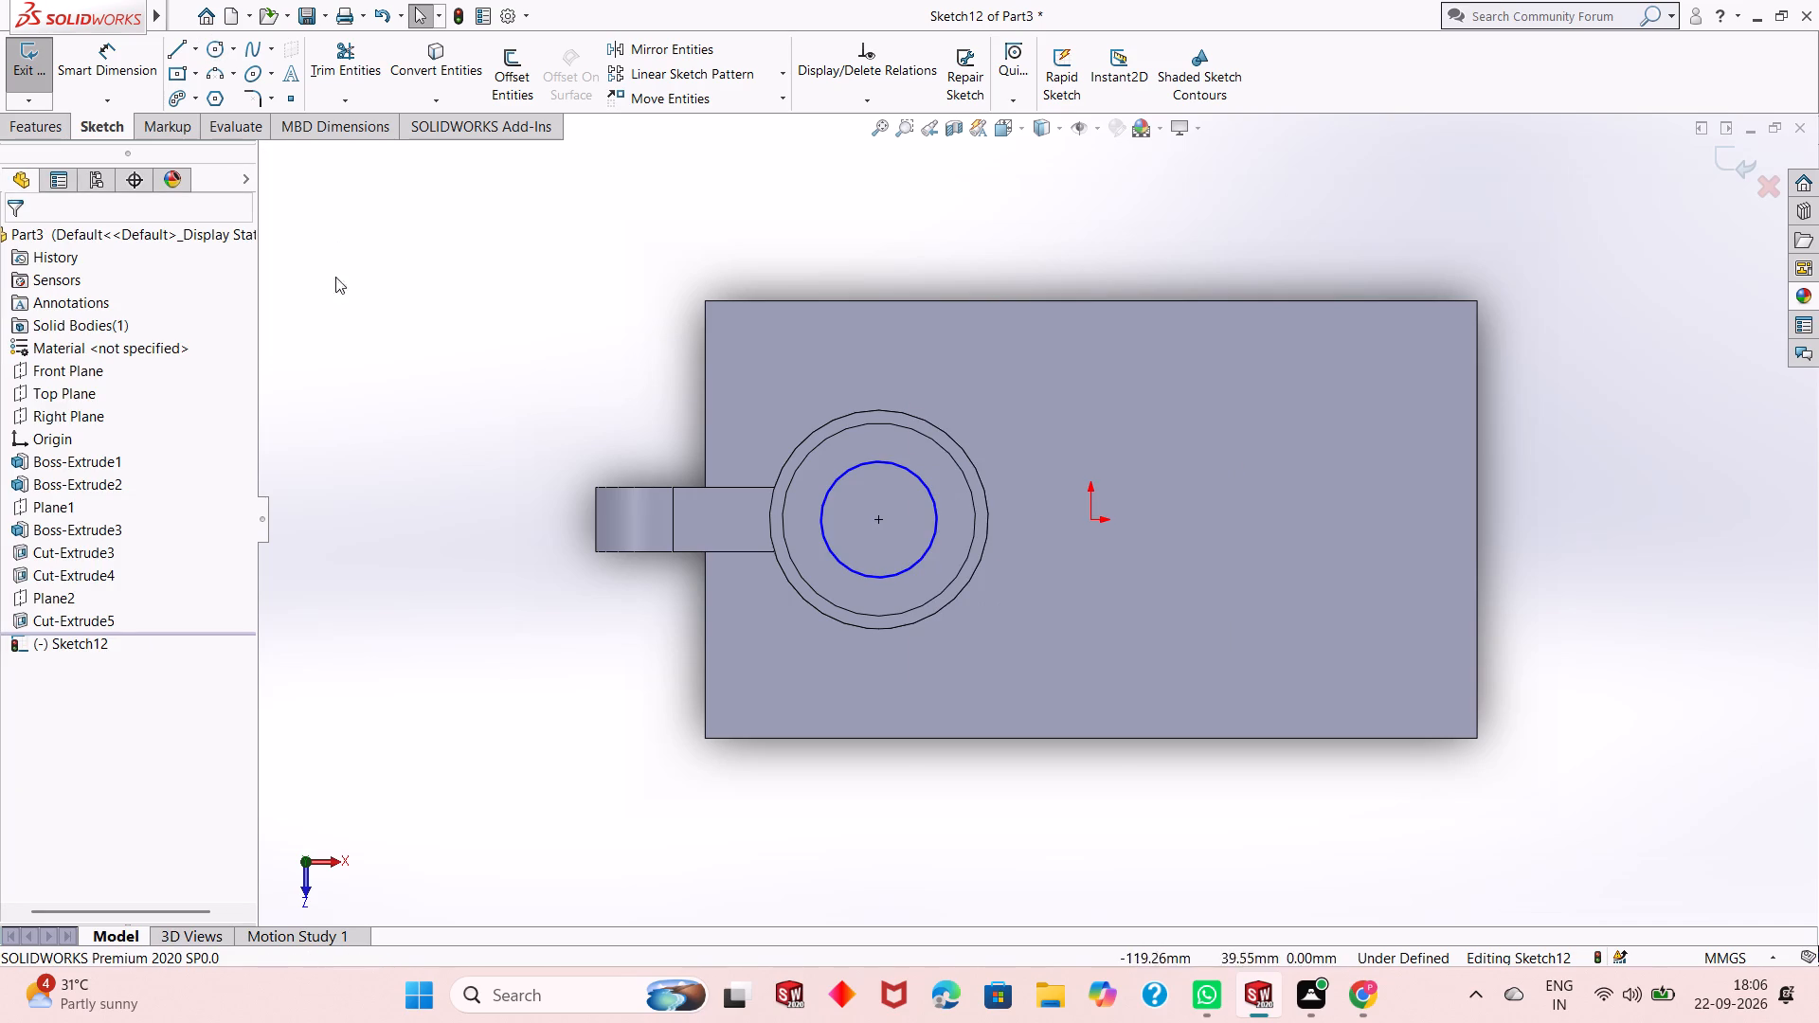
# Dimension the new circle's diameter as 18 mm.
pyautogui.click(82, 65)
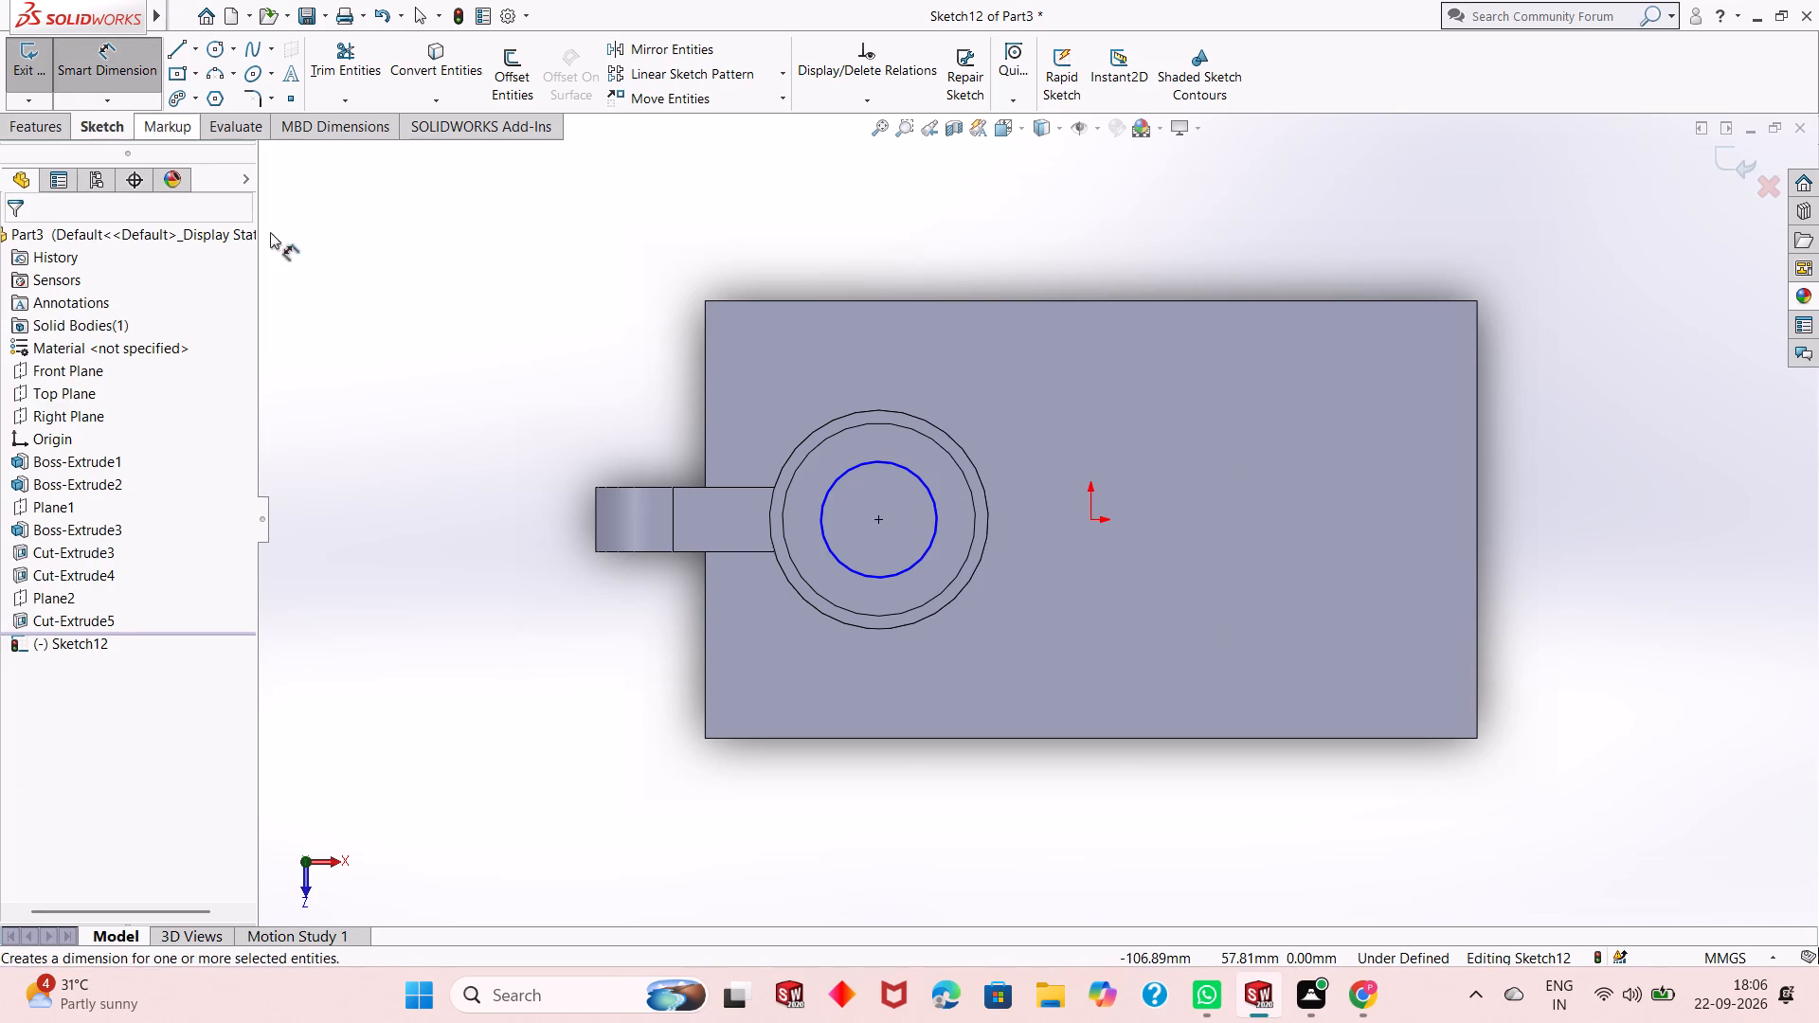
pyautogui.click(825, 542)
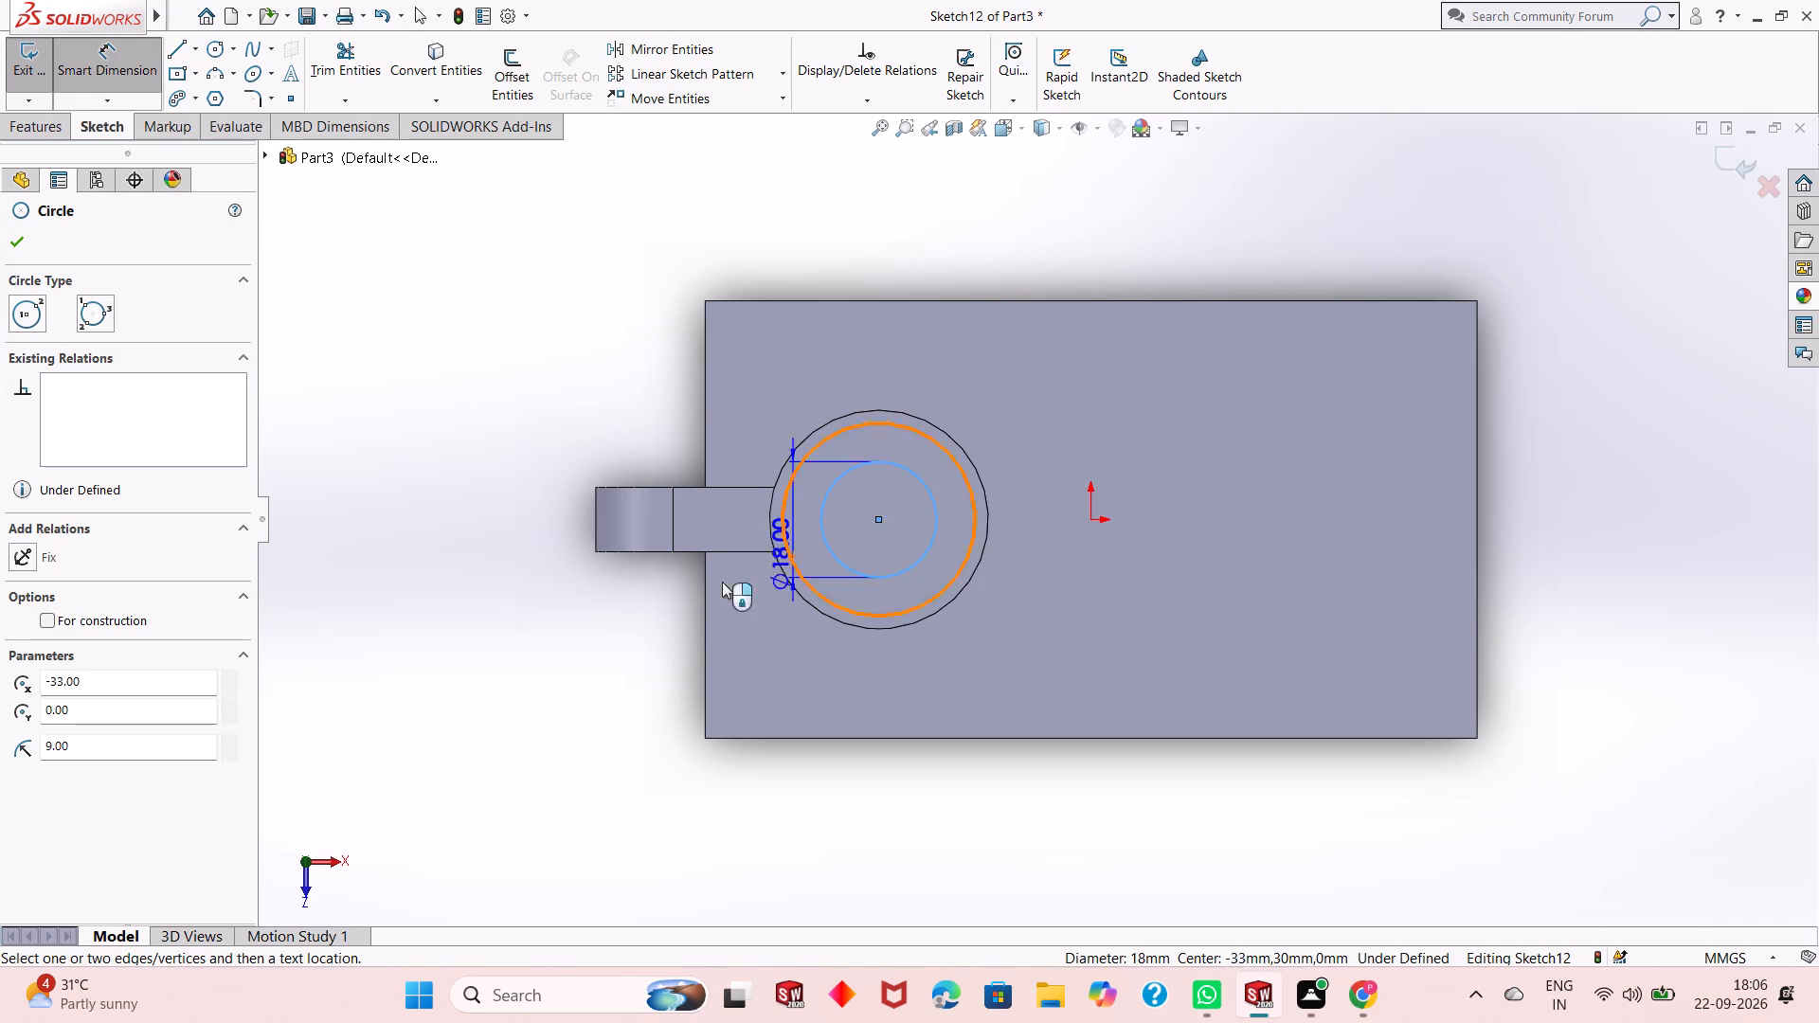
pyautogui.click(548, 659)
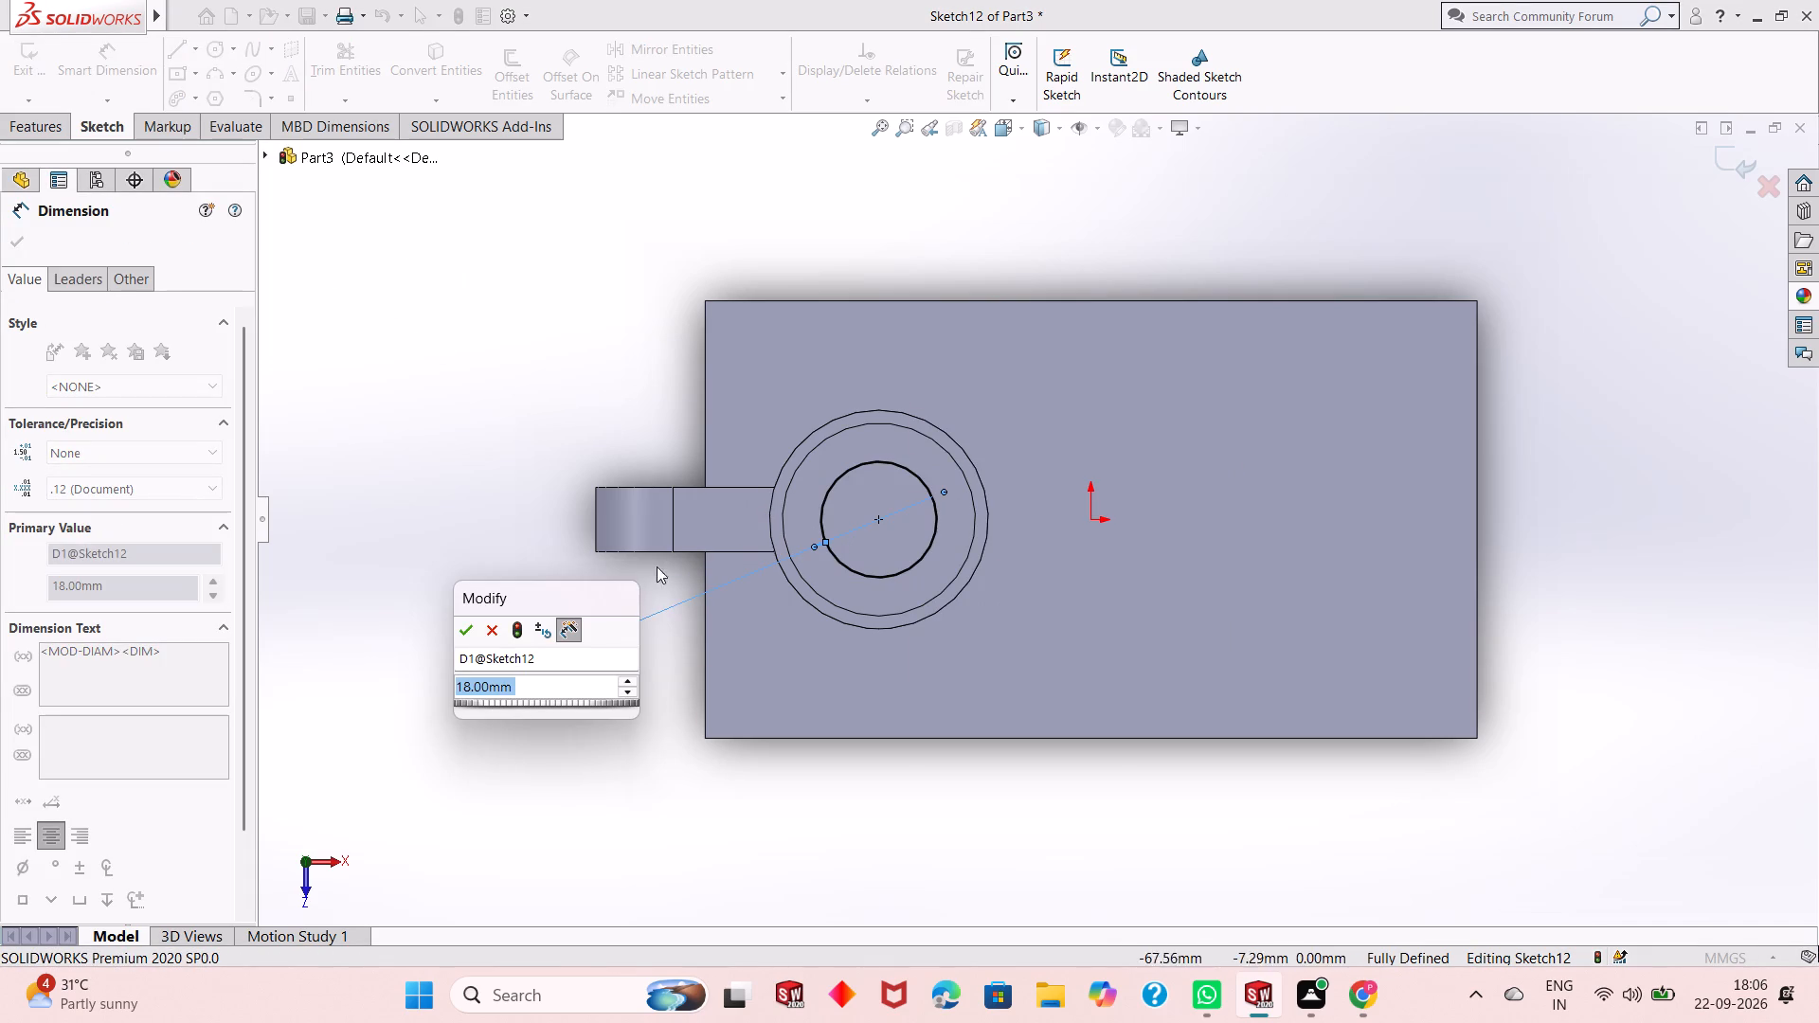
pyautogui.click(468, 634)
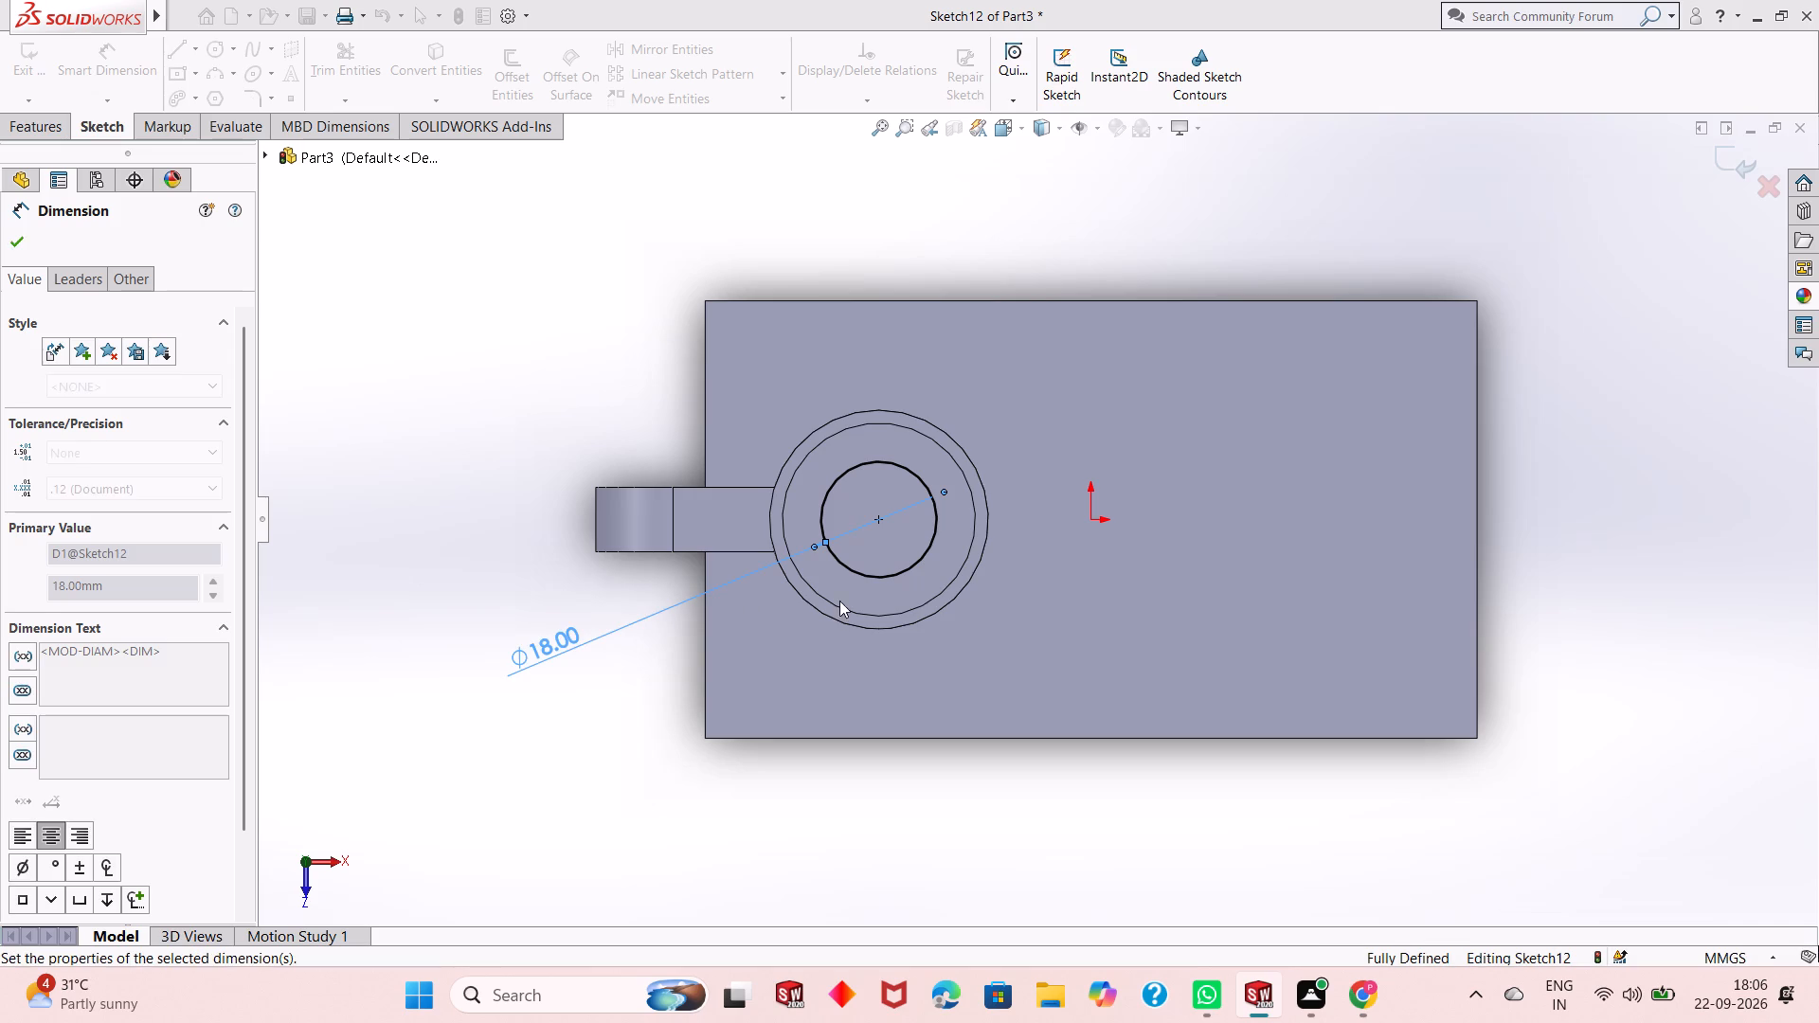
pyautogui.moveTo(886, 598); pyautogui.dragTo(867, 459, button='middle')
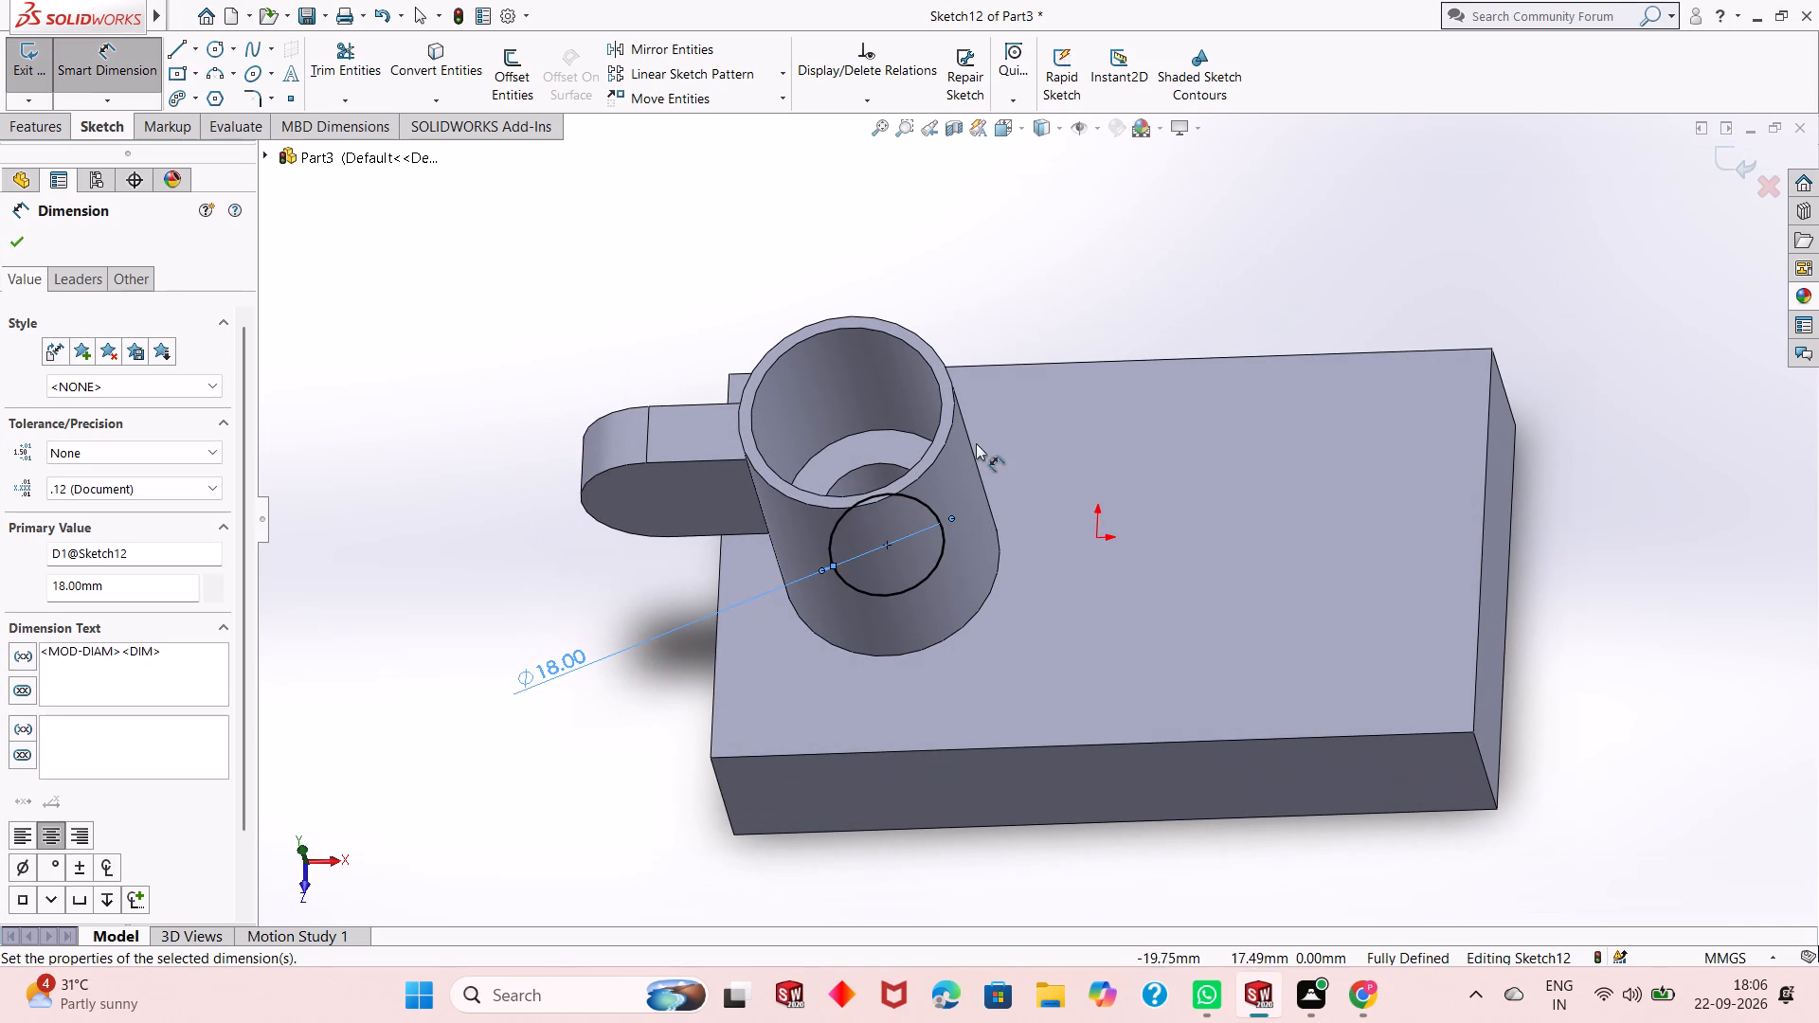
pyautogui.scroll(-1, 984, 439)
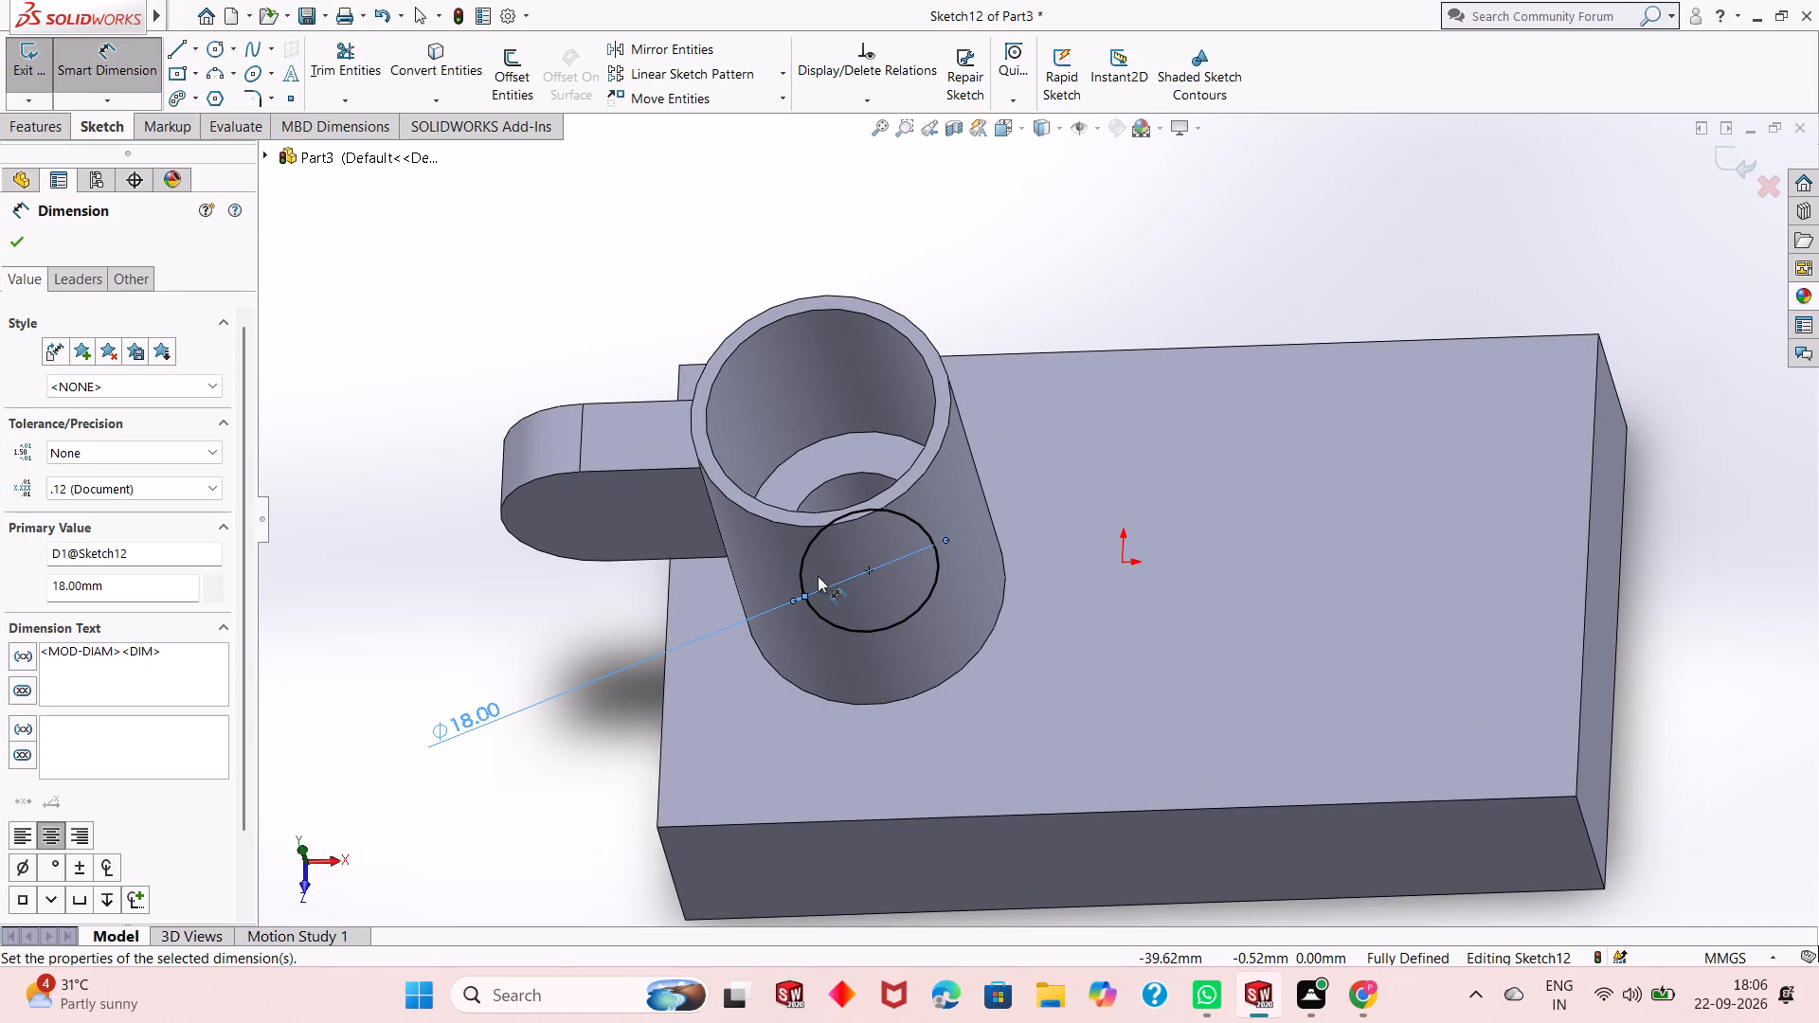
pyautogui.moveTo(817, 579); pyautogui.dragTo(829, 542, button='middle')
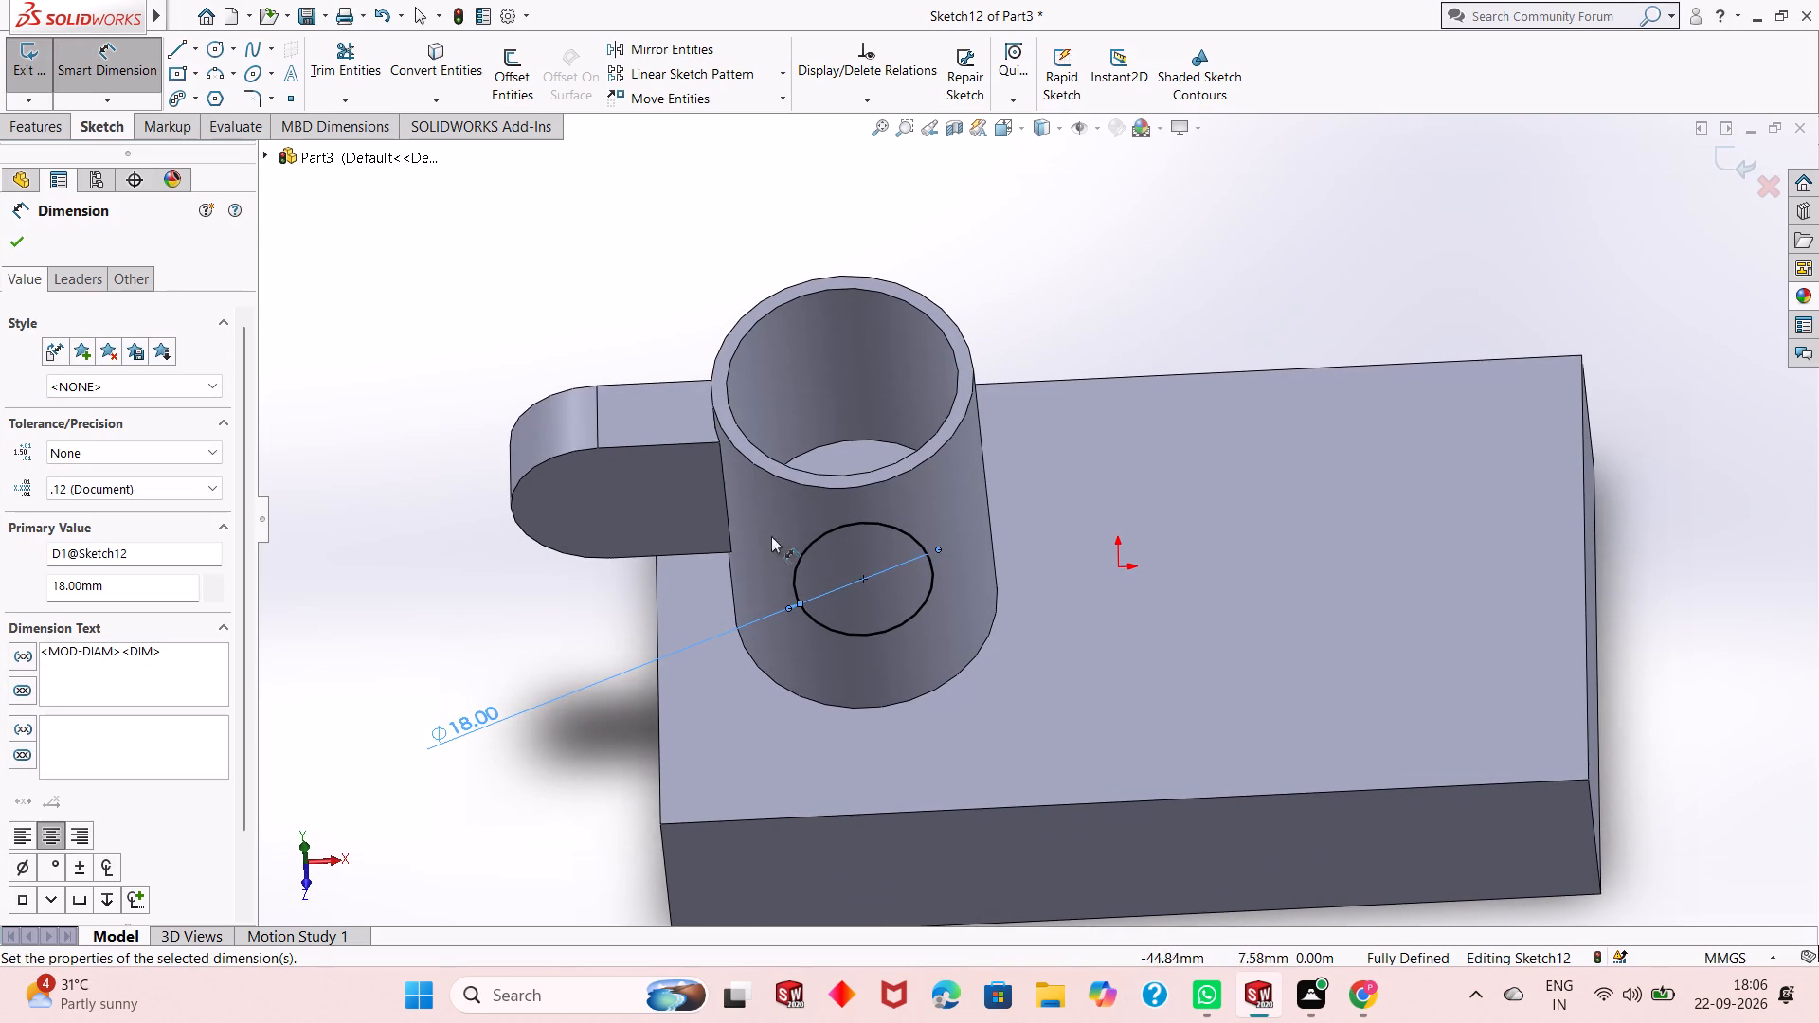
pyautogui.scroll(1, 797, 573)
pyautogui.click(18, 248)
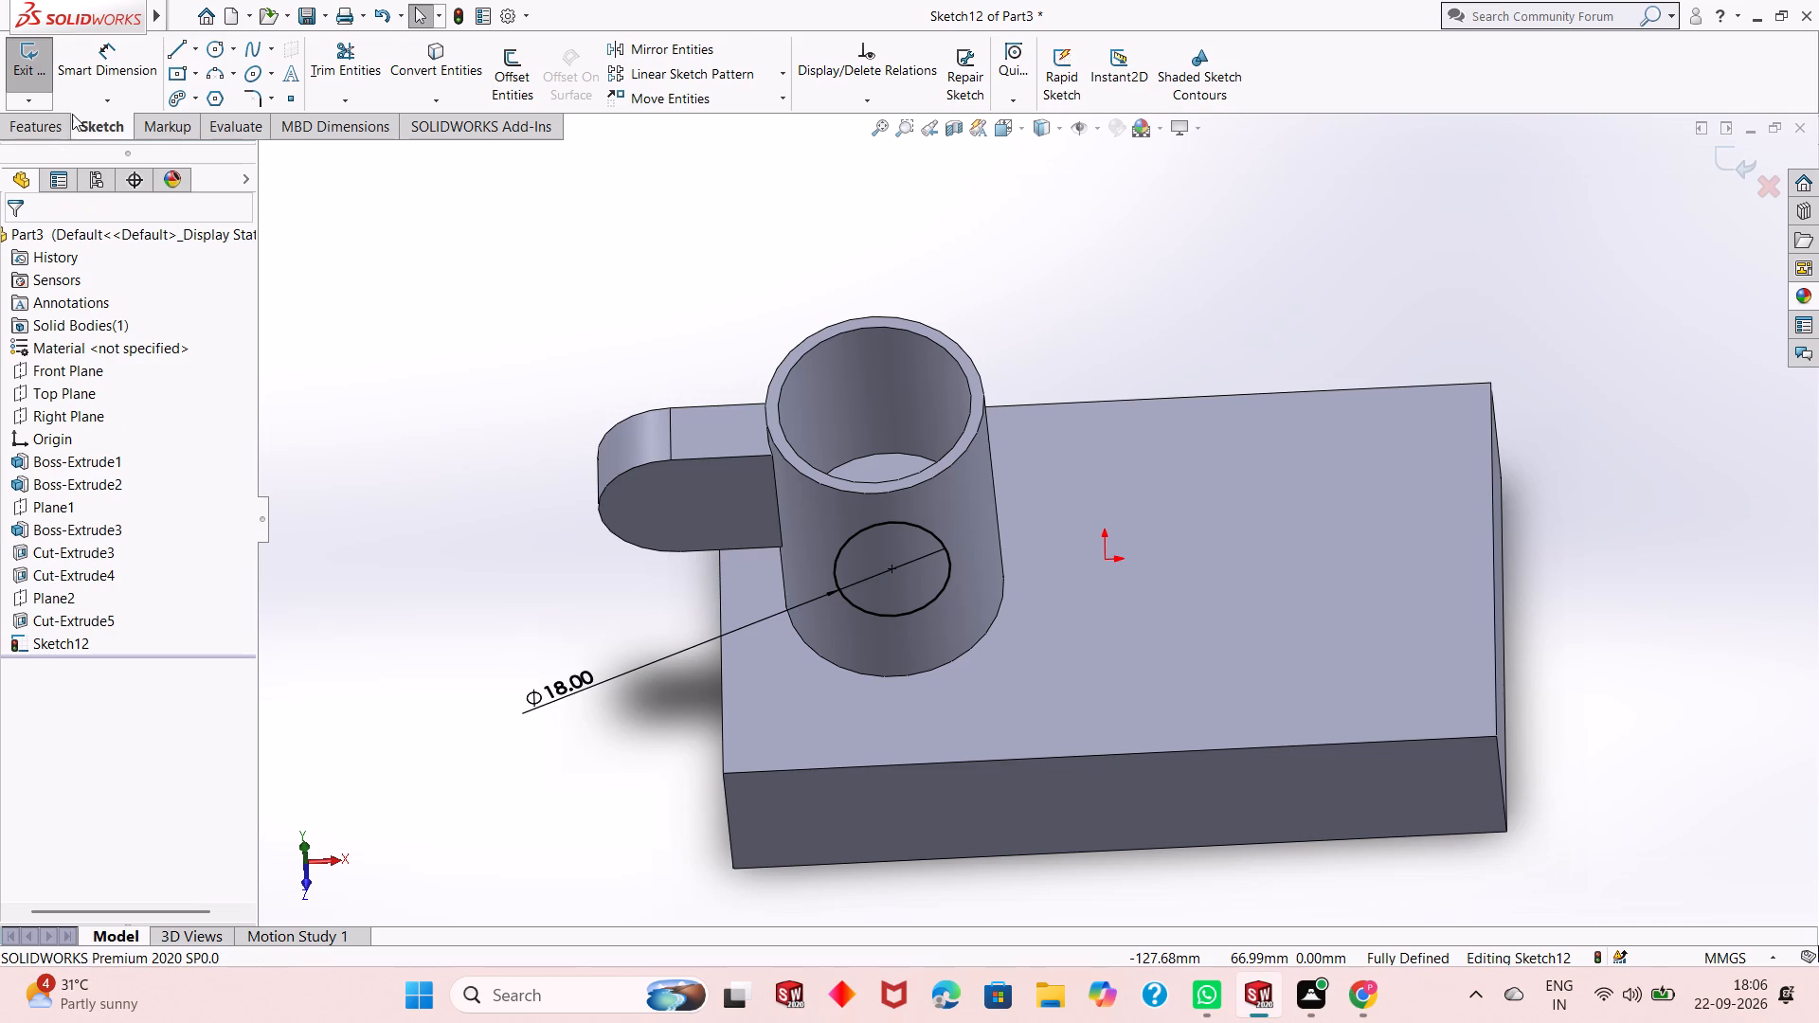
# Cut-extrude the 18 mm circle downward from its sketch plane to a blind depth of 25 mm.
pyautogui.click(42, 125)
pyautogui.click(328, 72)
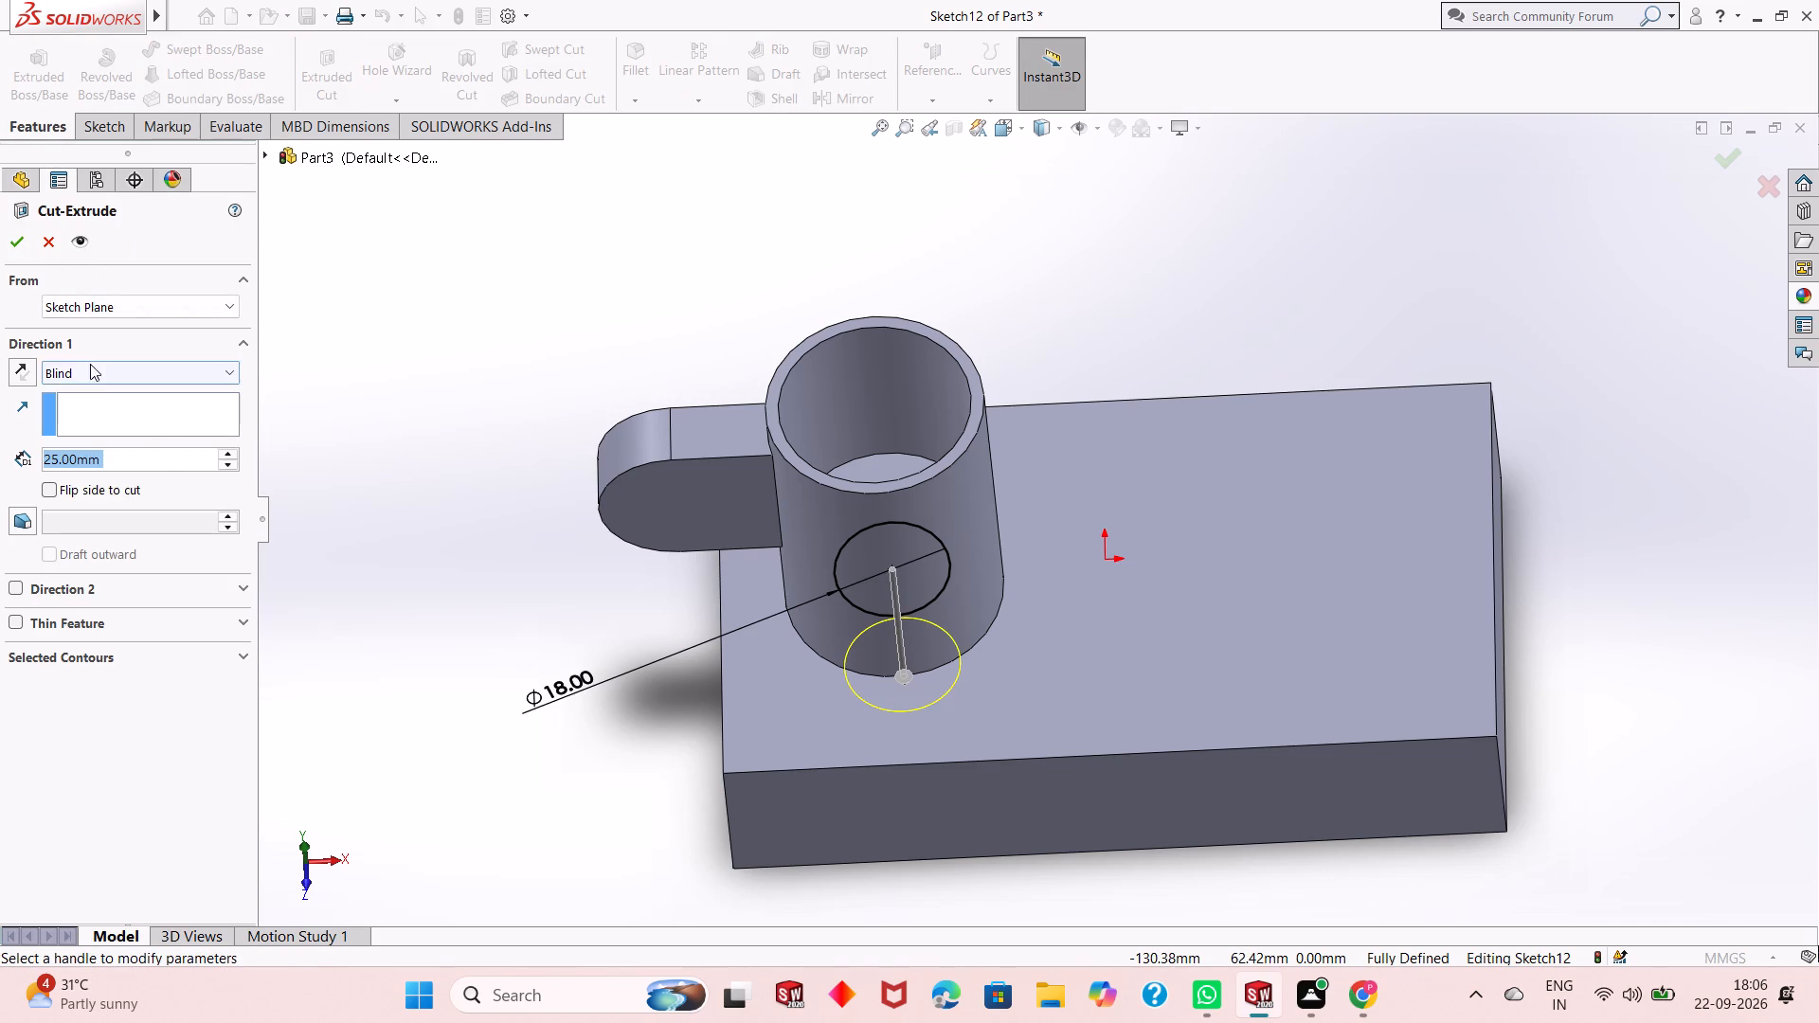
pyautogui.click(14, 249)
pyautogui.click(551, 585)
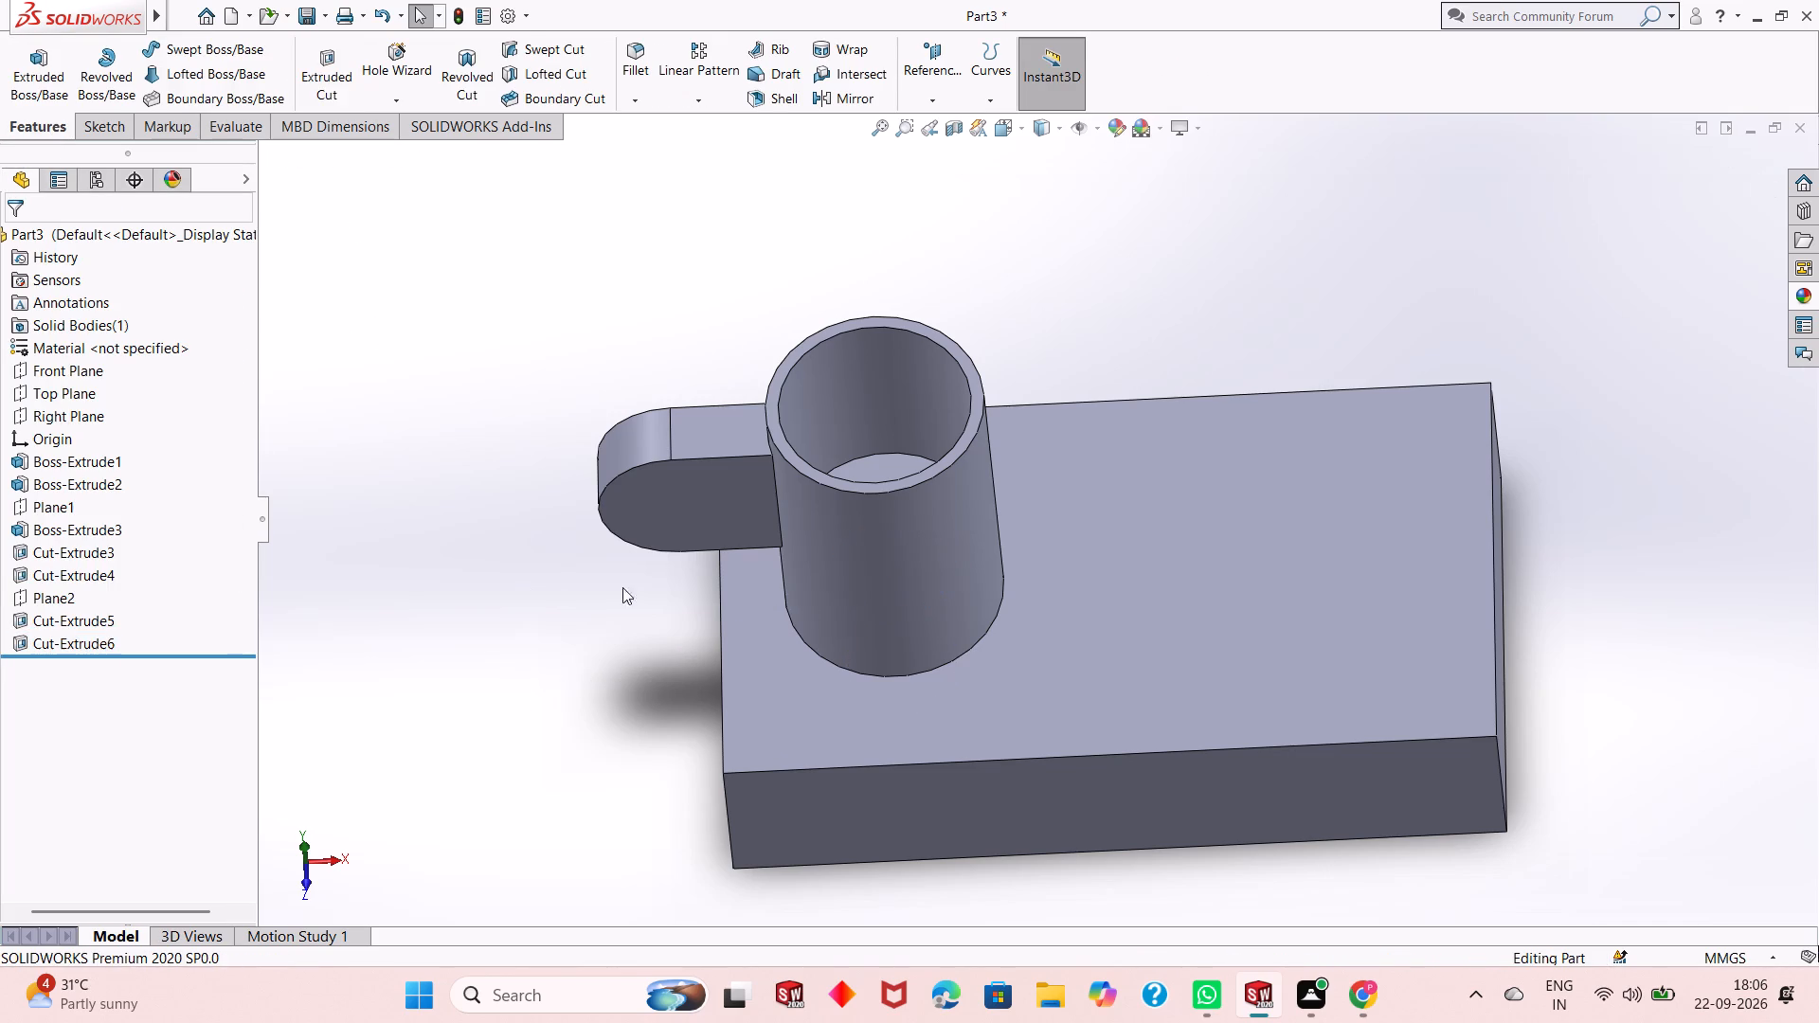
# Examine the bore through the boss and block from above, from the side and from below.
pyautogui.moveTo(828, 535); pyautogui.dragTo(837, 710, button='middle')
pyautogui.scroll(-2, 833, 681)
pyautogui.scroll(3, 837, 710)
pyautogui.scroll(-3, 1090, 494)
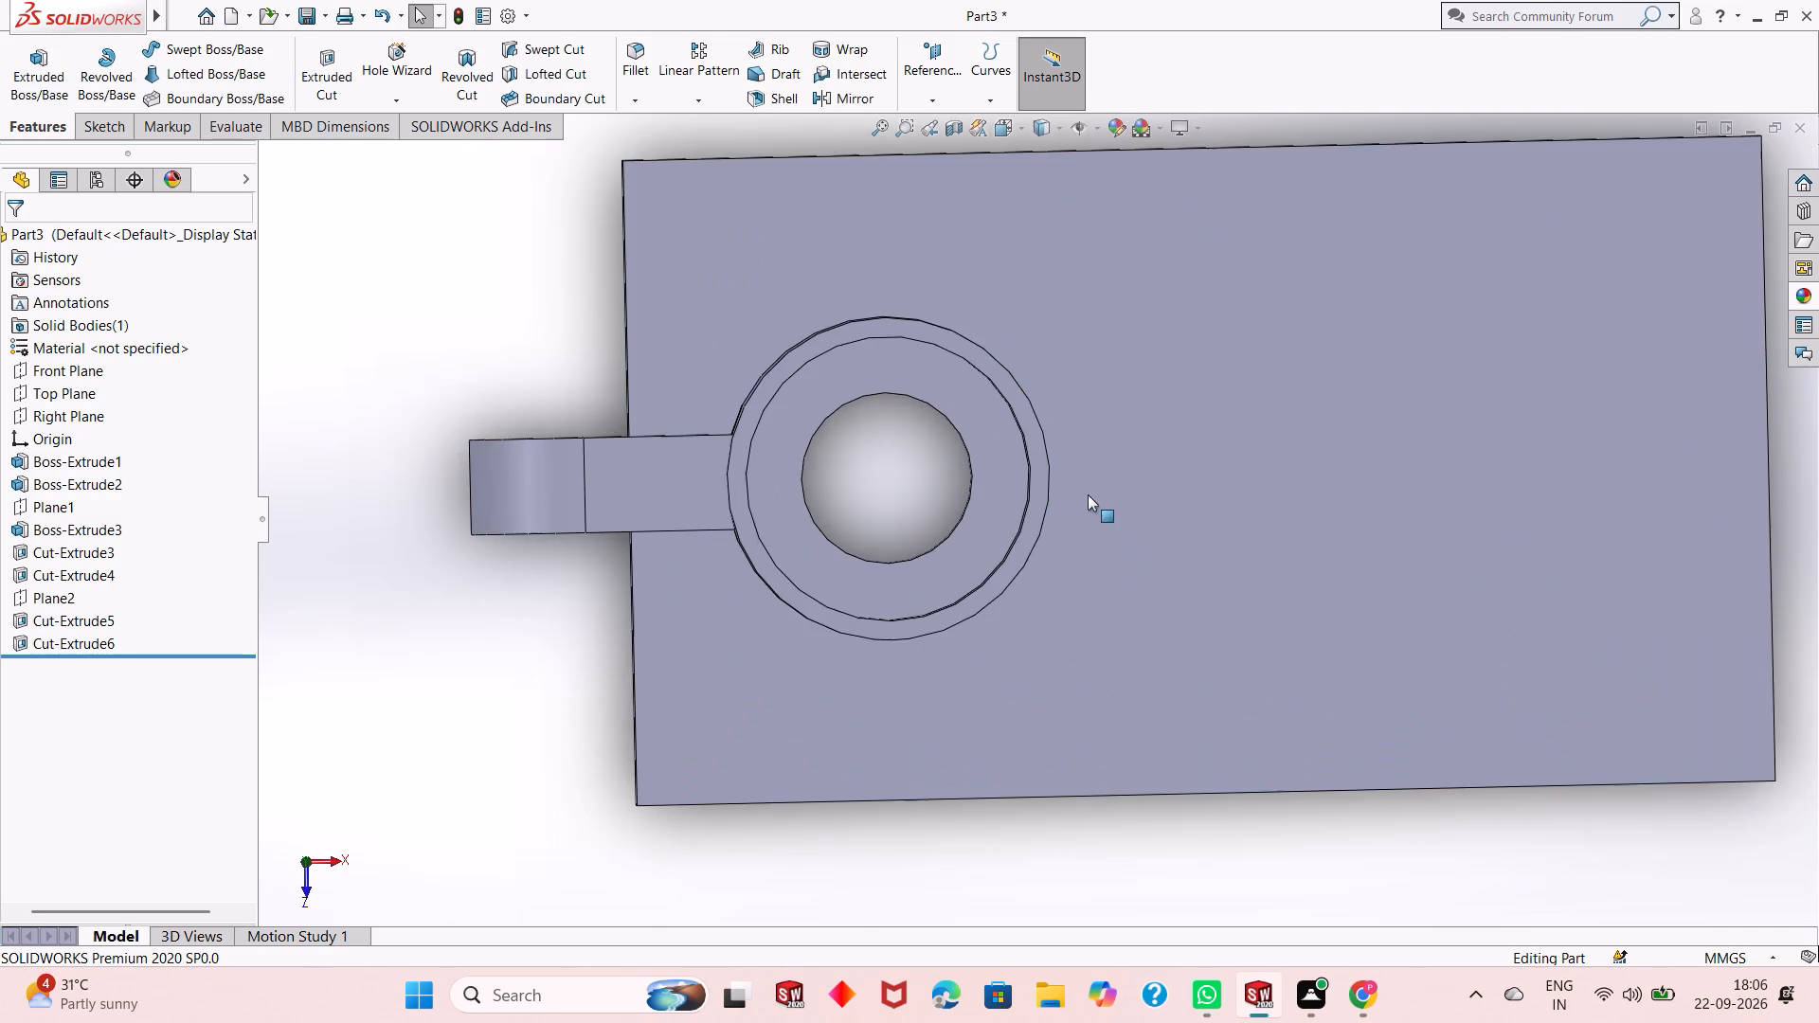
pyautogui.scroll(1, 973, 626)
pyautogui.moveTo(973, 626); pyautogui.dragTo(969, 459, button='middle')
pyautogui.scroll(1, 965, 431)
pyautogui.moveTo(980, 688); pyautogui.dragTo(969, 461, button='middle')
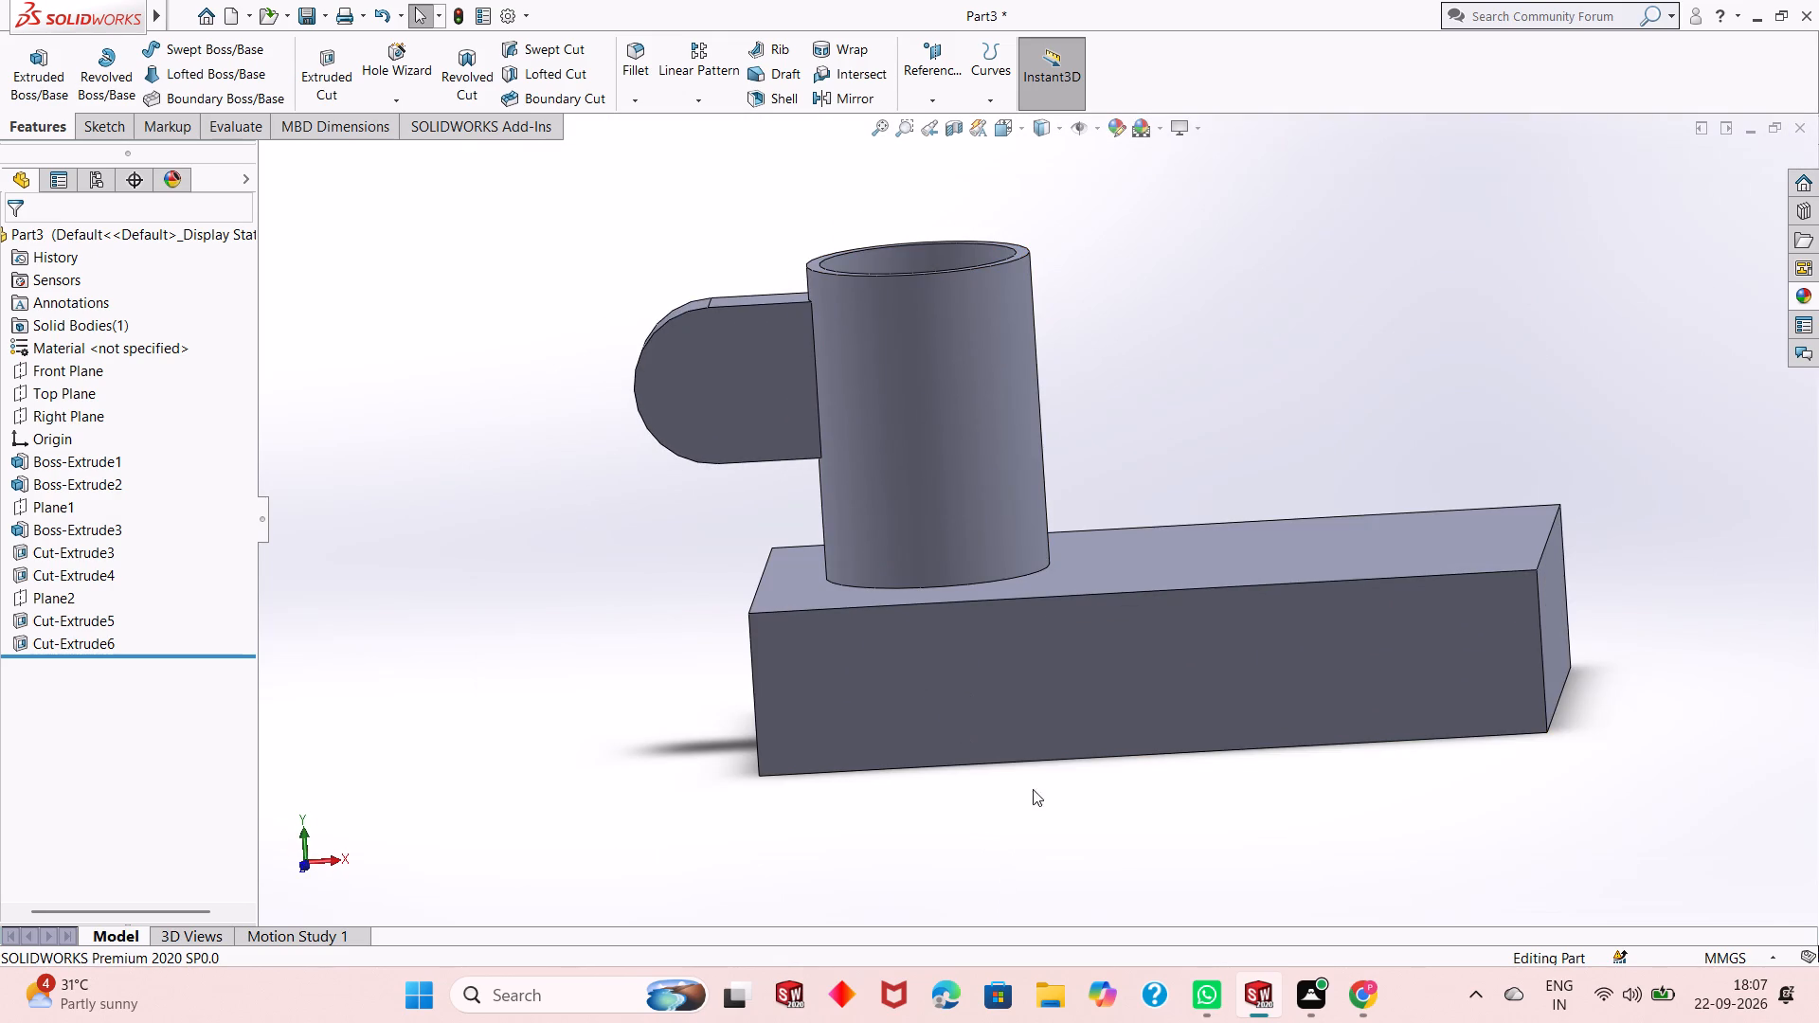
pyautogui.moveTo(1009, 790); pyautogui.dragTo(985, 616, button='middle')
pyautogui.moveTo(1038, 879); pyautogui.dragTo(1052, 669, button='middle')
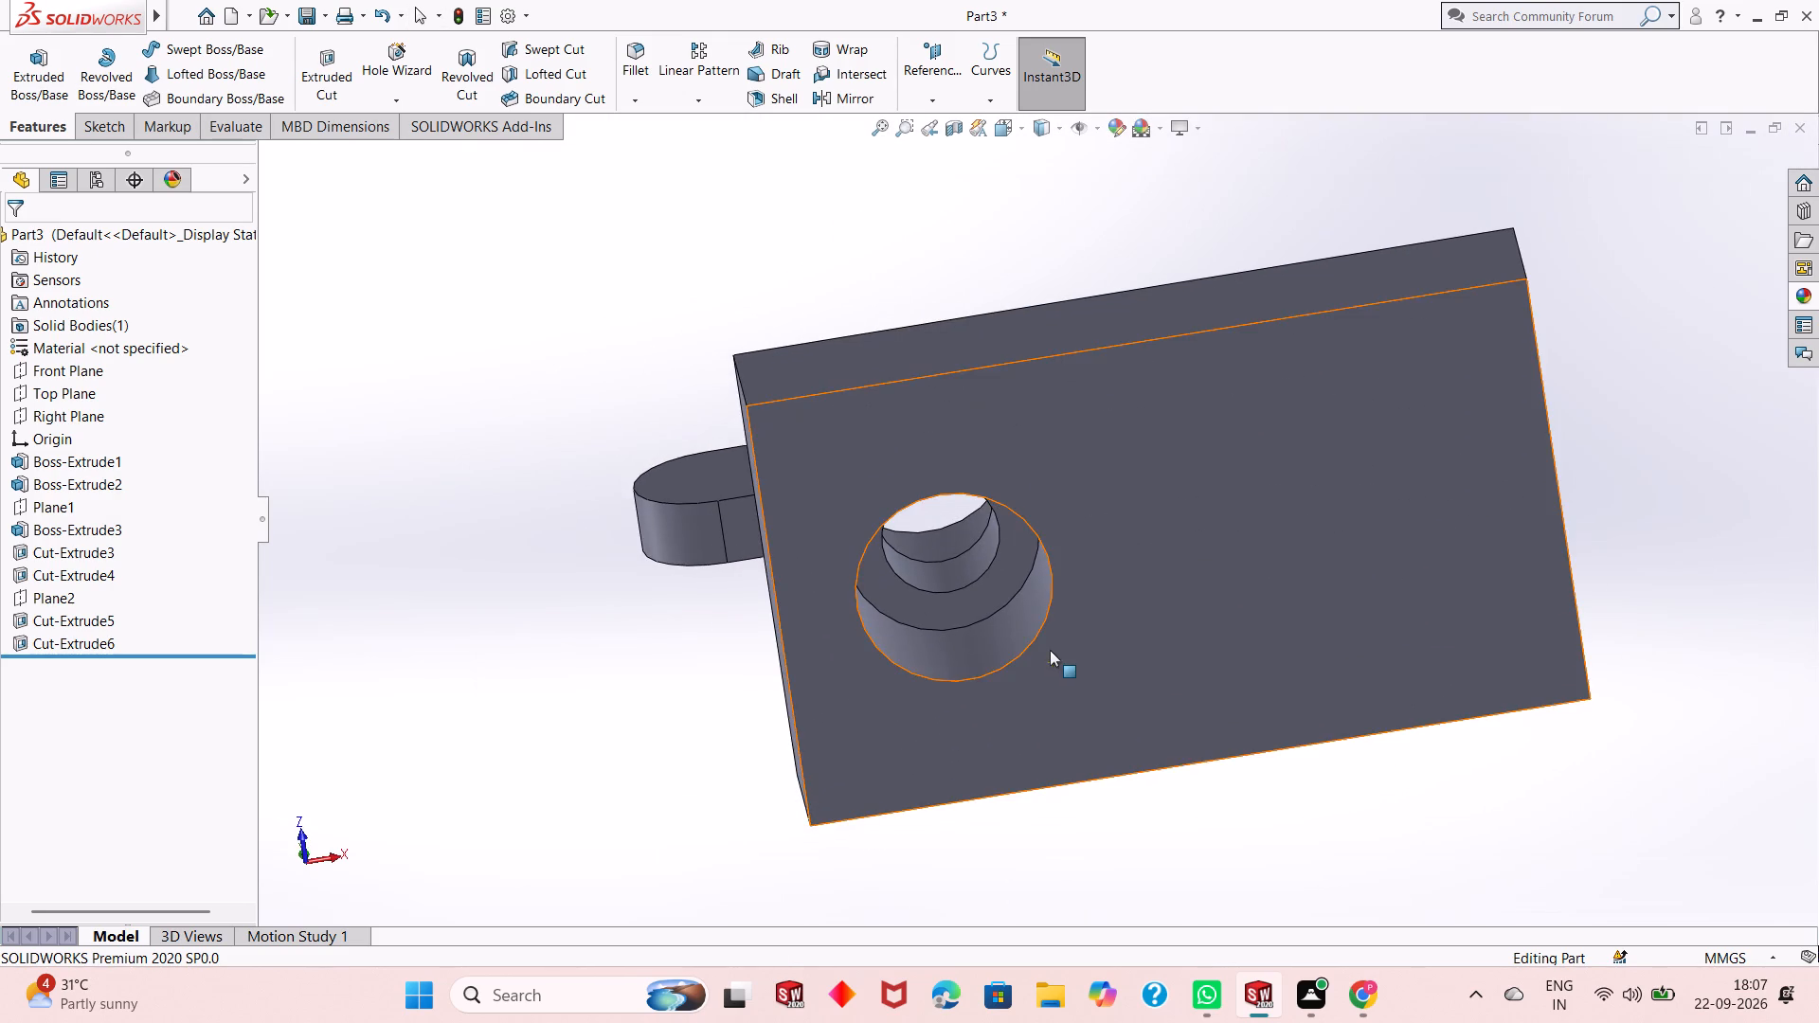
pyautogui.moveTo(1050, 801); pyautogui.dragTo(1000, 734, button='middle')
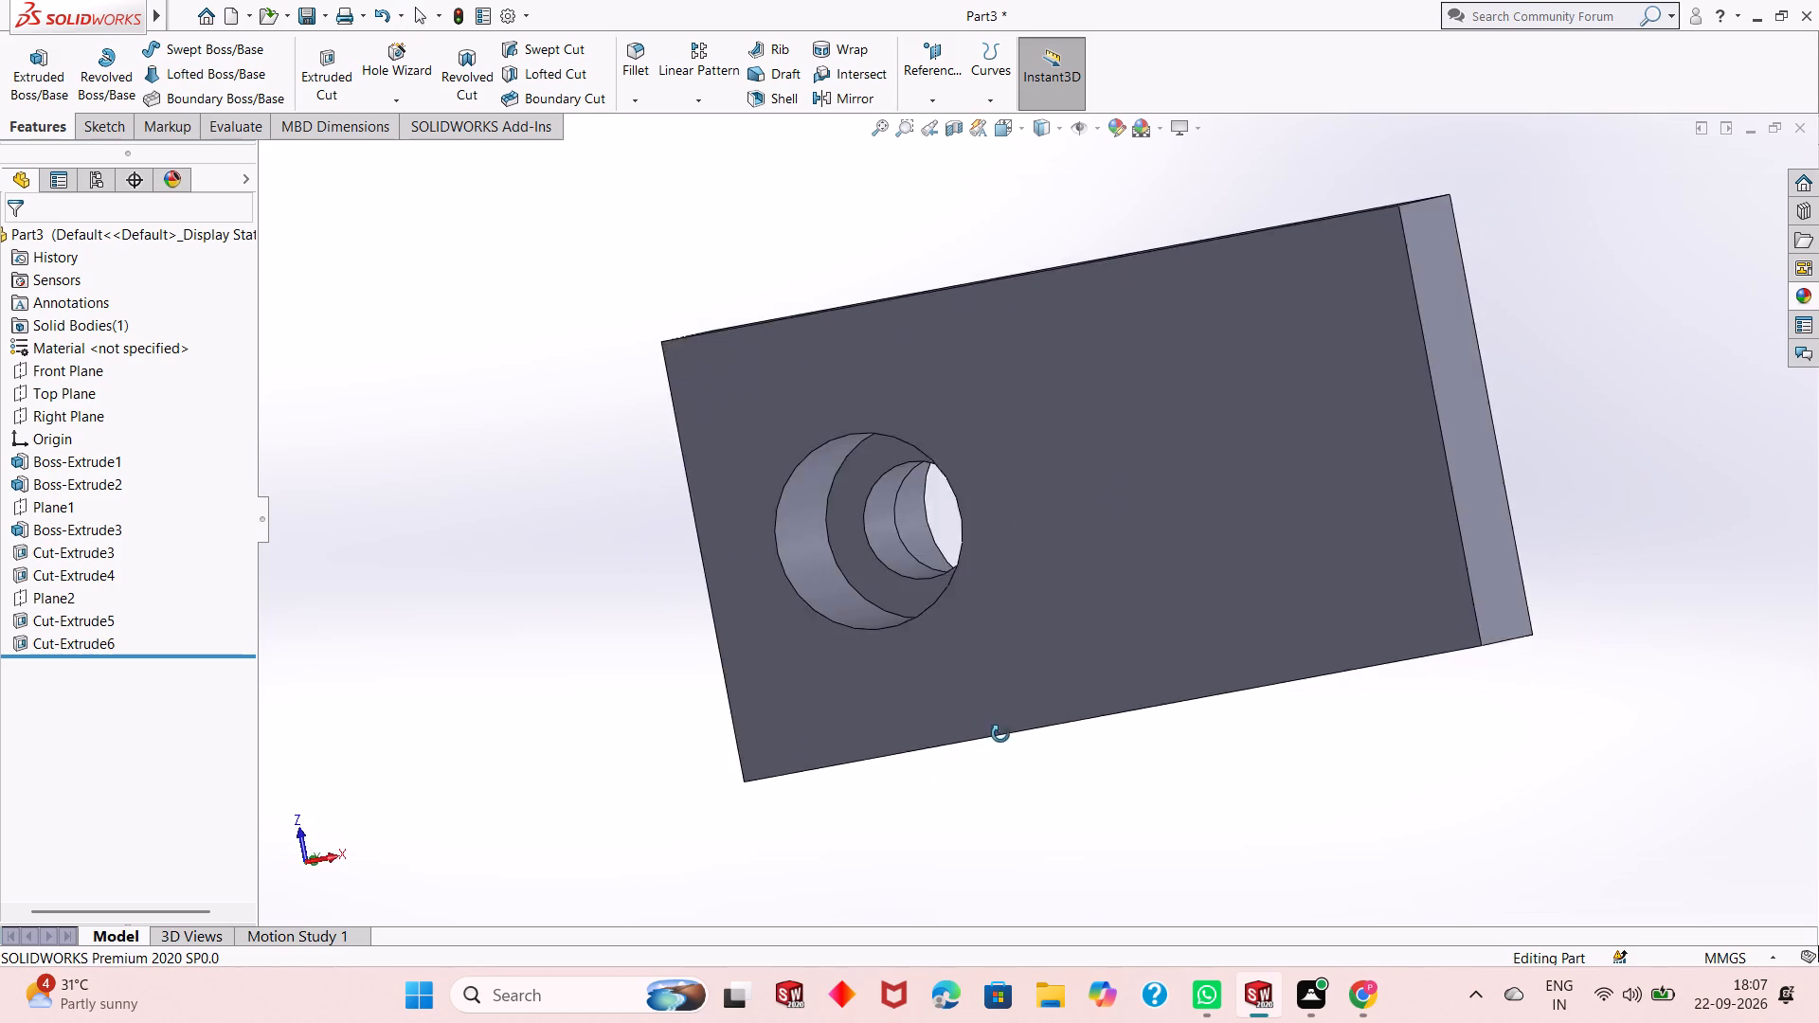
pyautogui.moveTo(1000, 734); pyautogui.dragTo(1031, 893, button='middle')
pyautogui.moveTo(1071, 609); pyautogui.dragTo(1118, 852, button='middle')
pyautogui.moveTo(1054, 559); pyautogui.dragTo(1035, 670, button='middle')
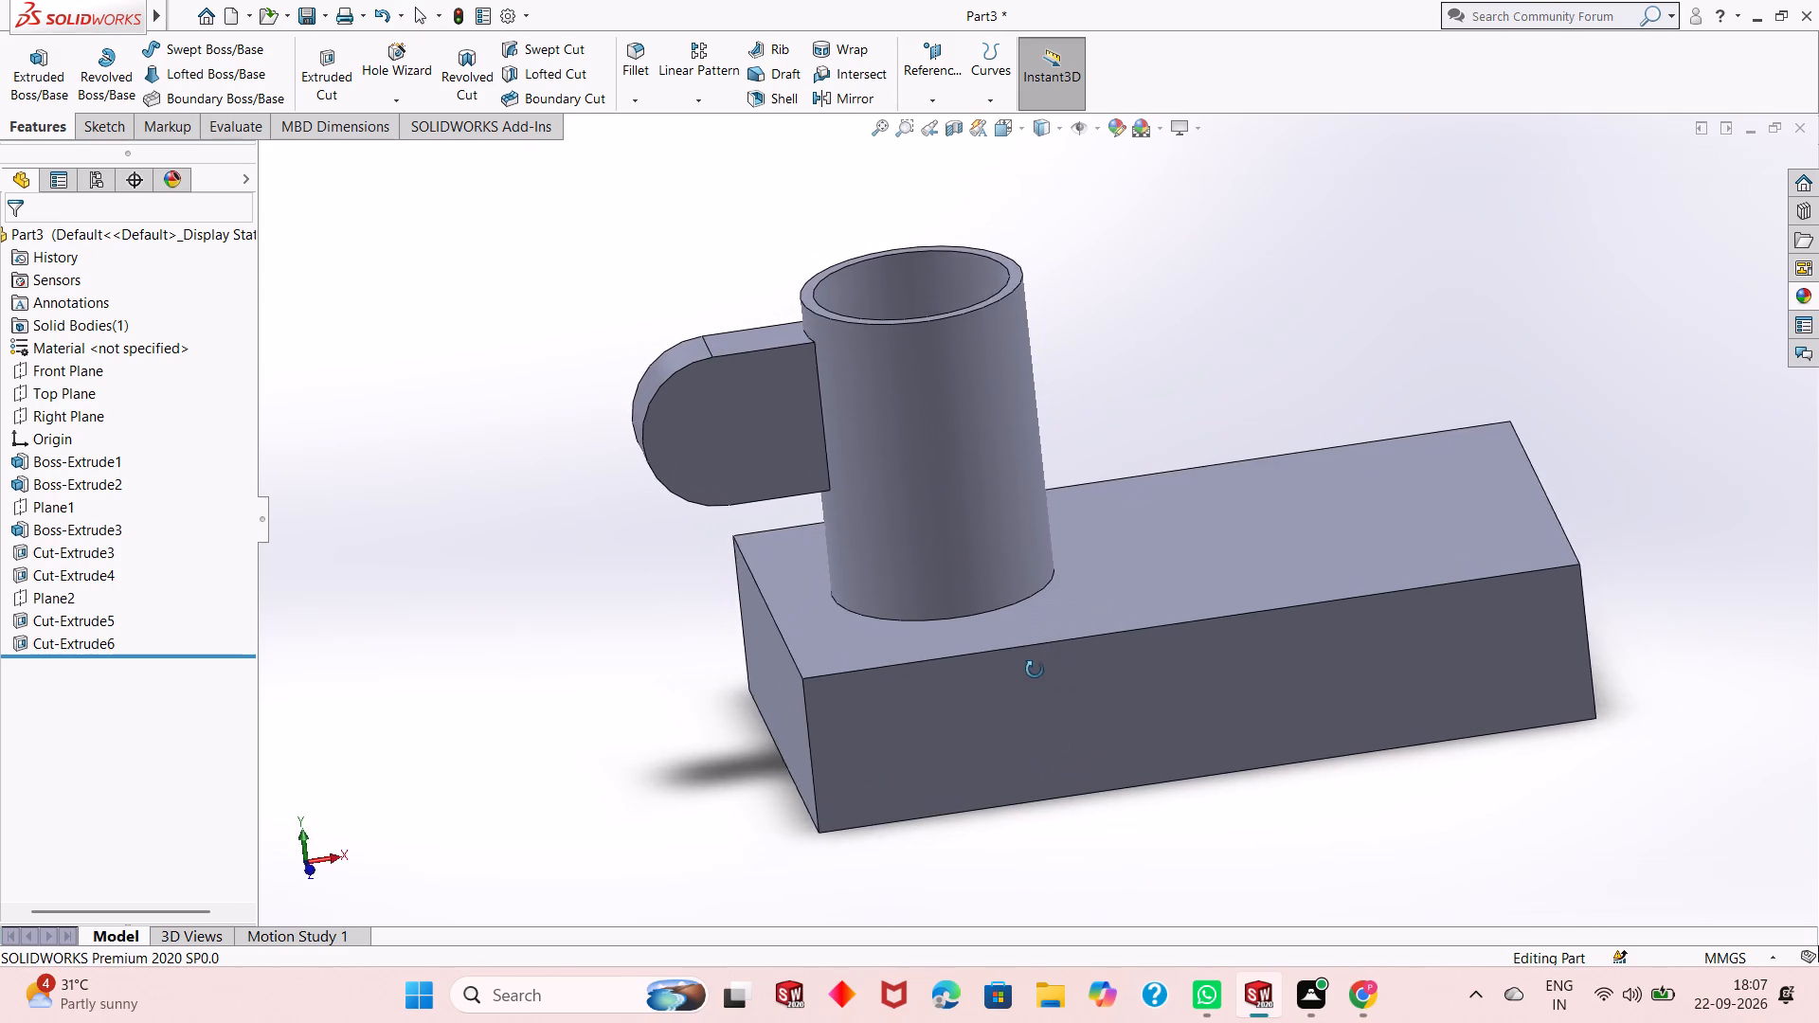
pyautogui.moveTo(1035, 670); pyautogui.dragTo(1032, 670, button='middle')
# Section the part on the Front Plane to examine the stepped bore, and turn the section view off.
pyautogui.hotkey('ctrl', '8')
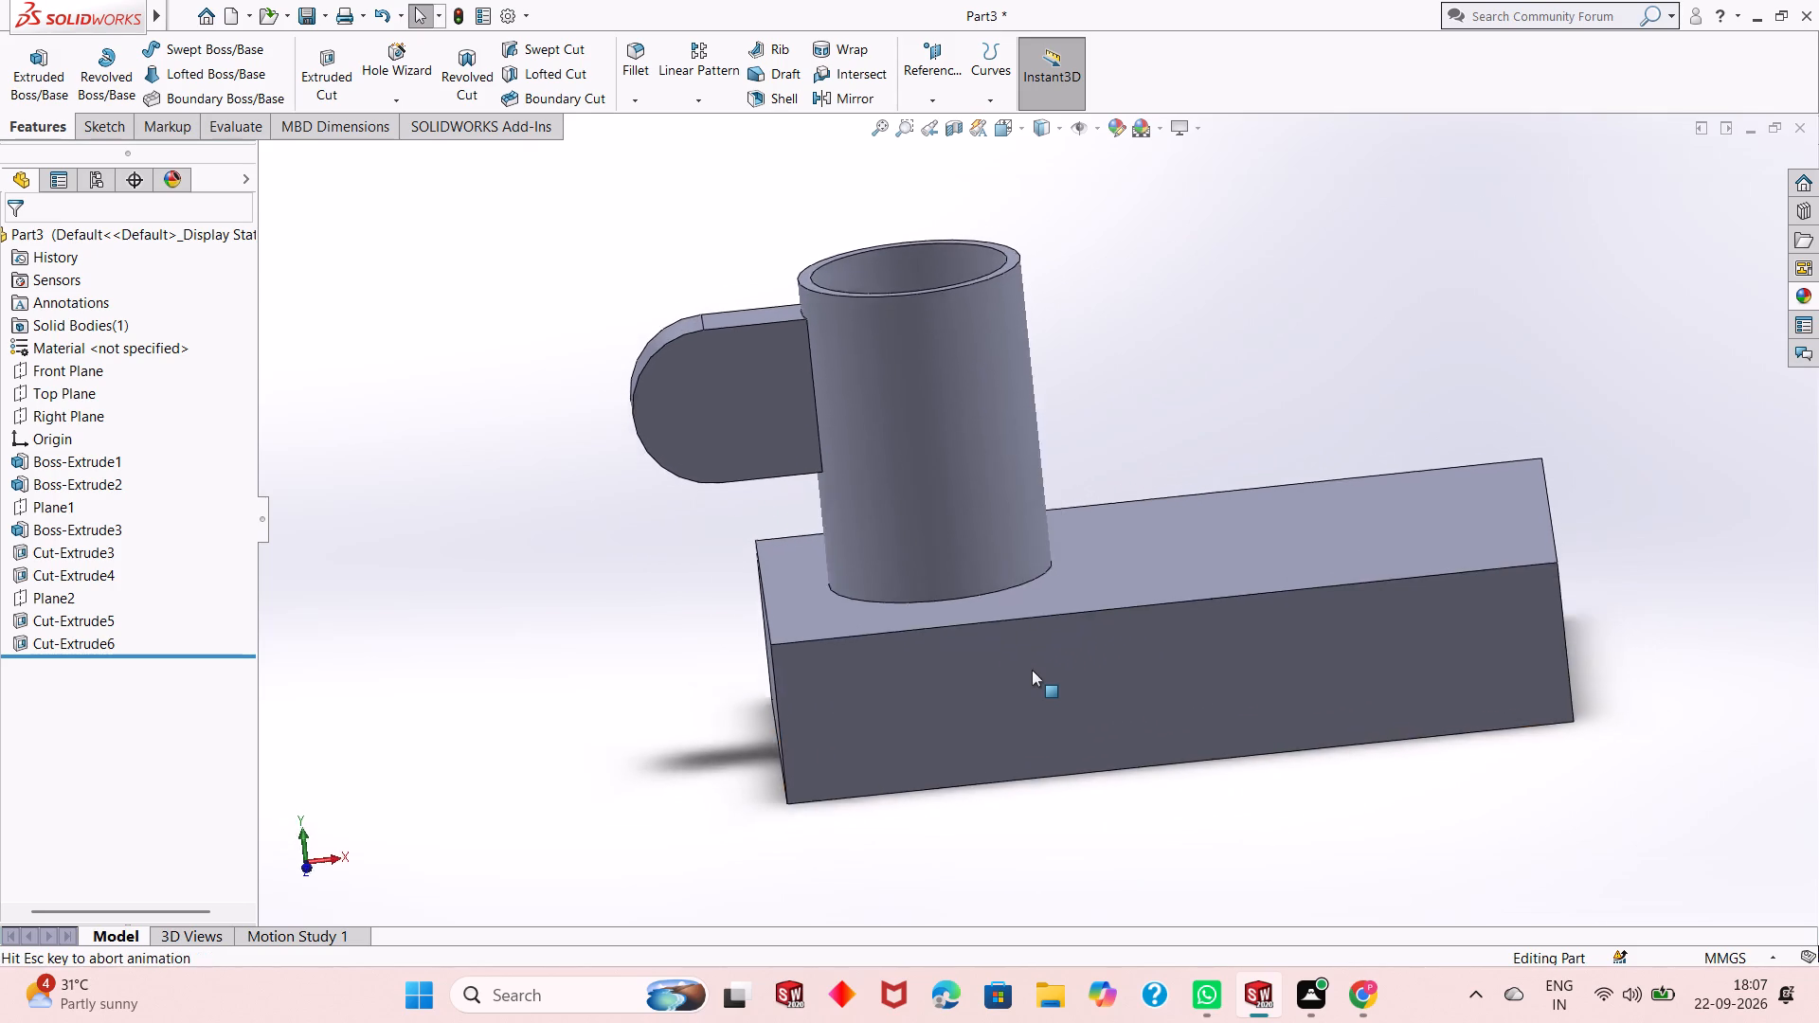
pyautogui.click(942, 136)
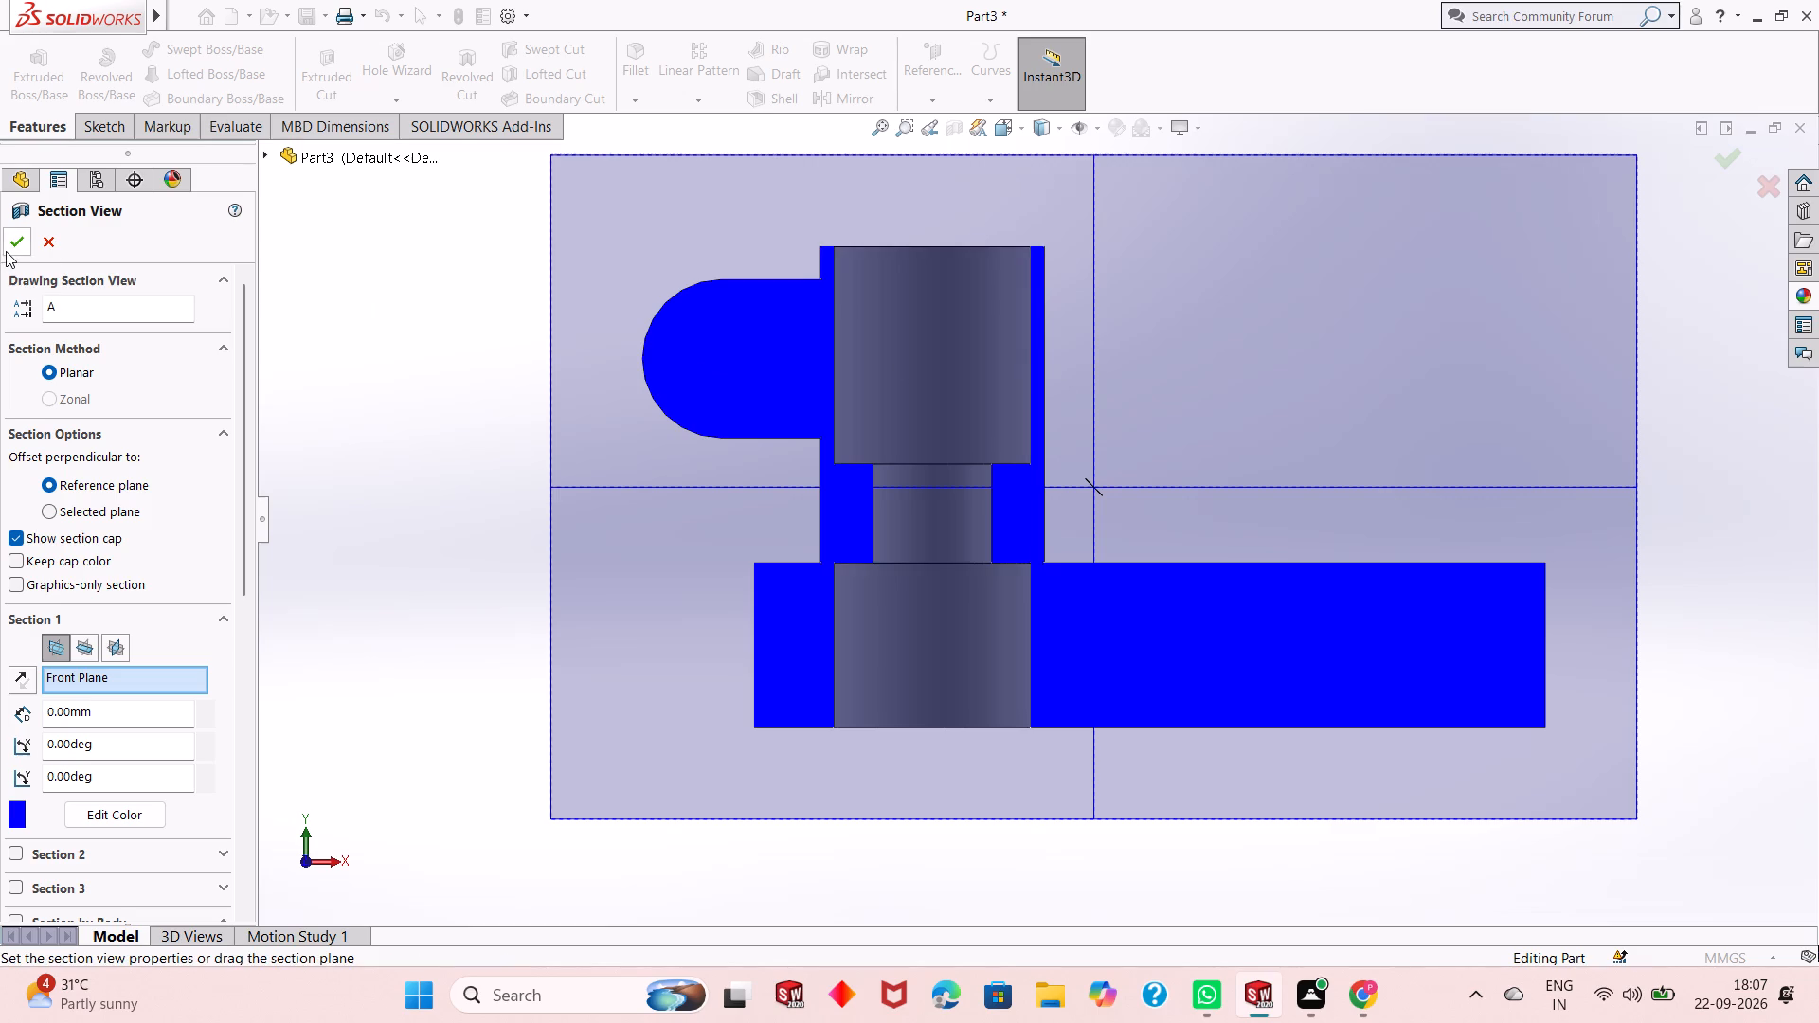
pyautogui.click(6, 251)
pyautogui.moveTo(1204, 505); pyautogui.dragTo(1180, 668, button='middle')
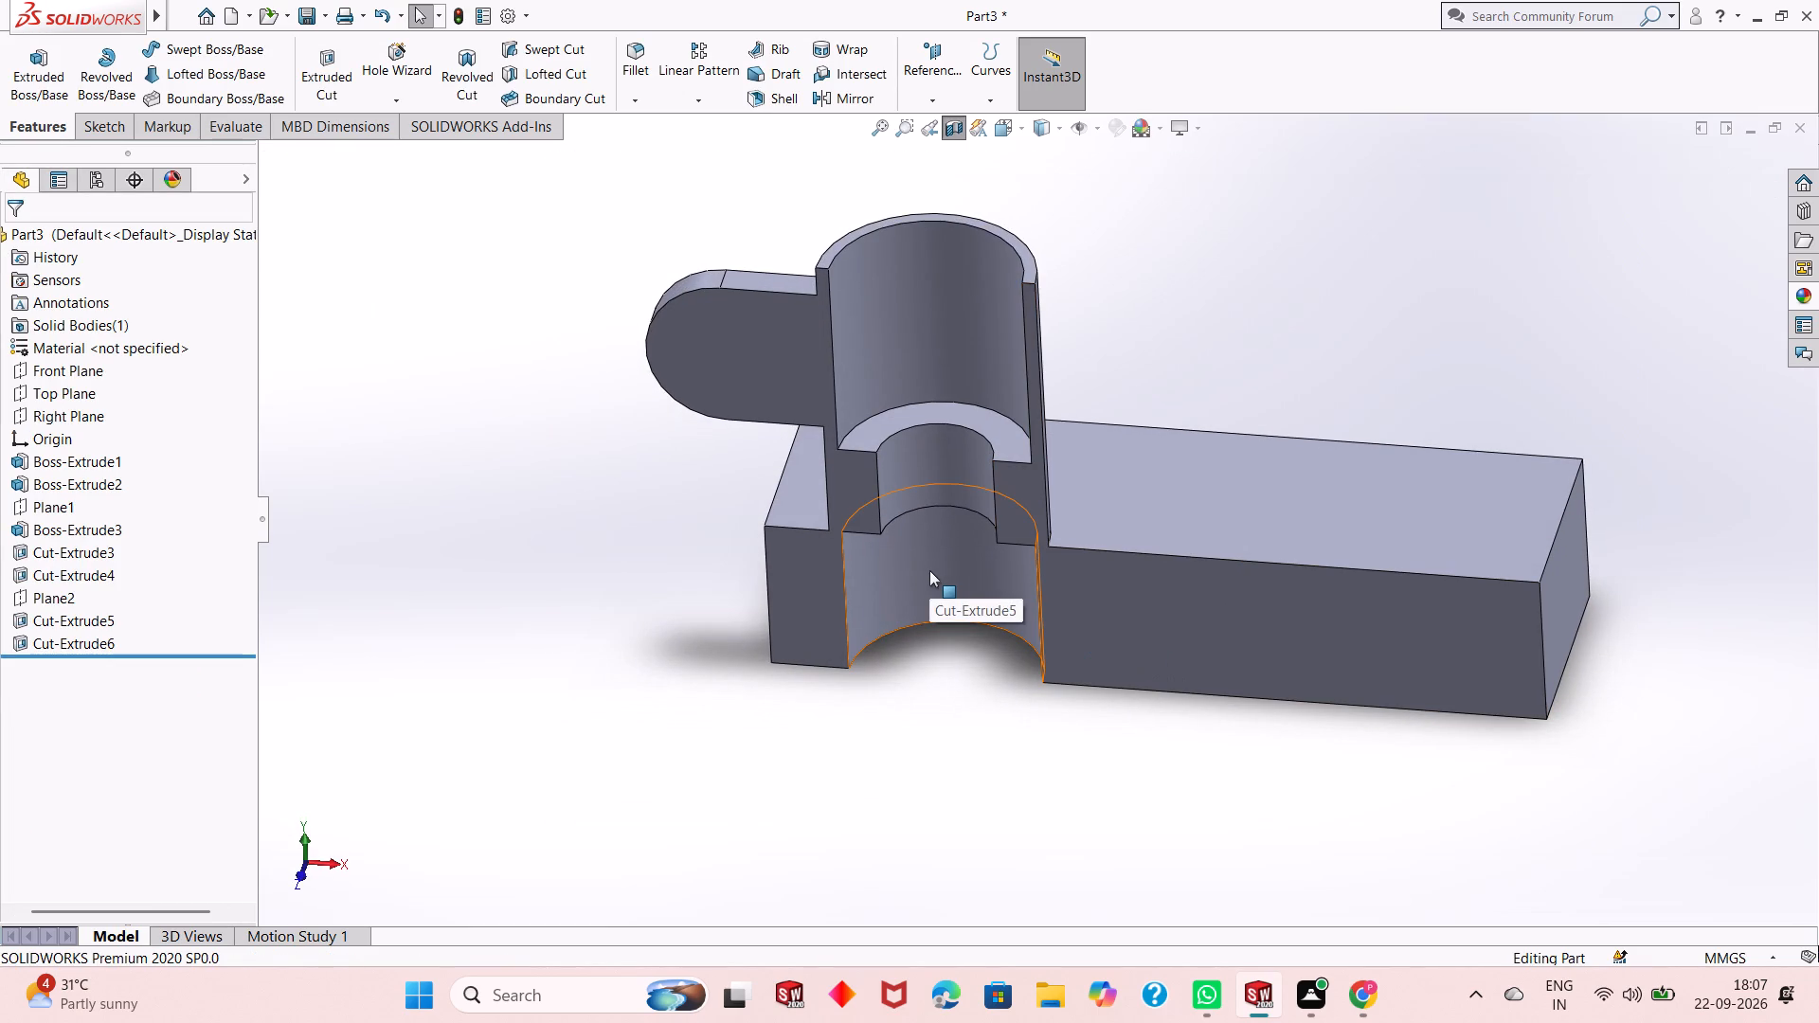
pyautogui.moveTo(931, 569); pyautogui.dragTo(942, 528, button='middle')
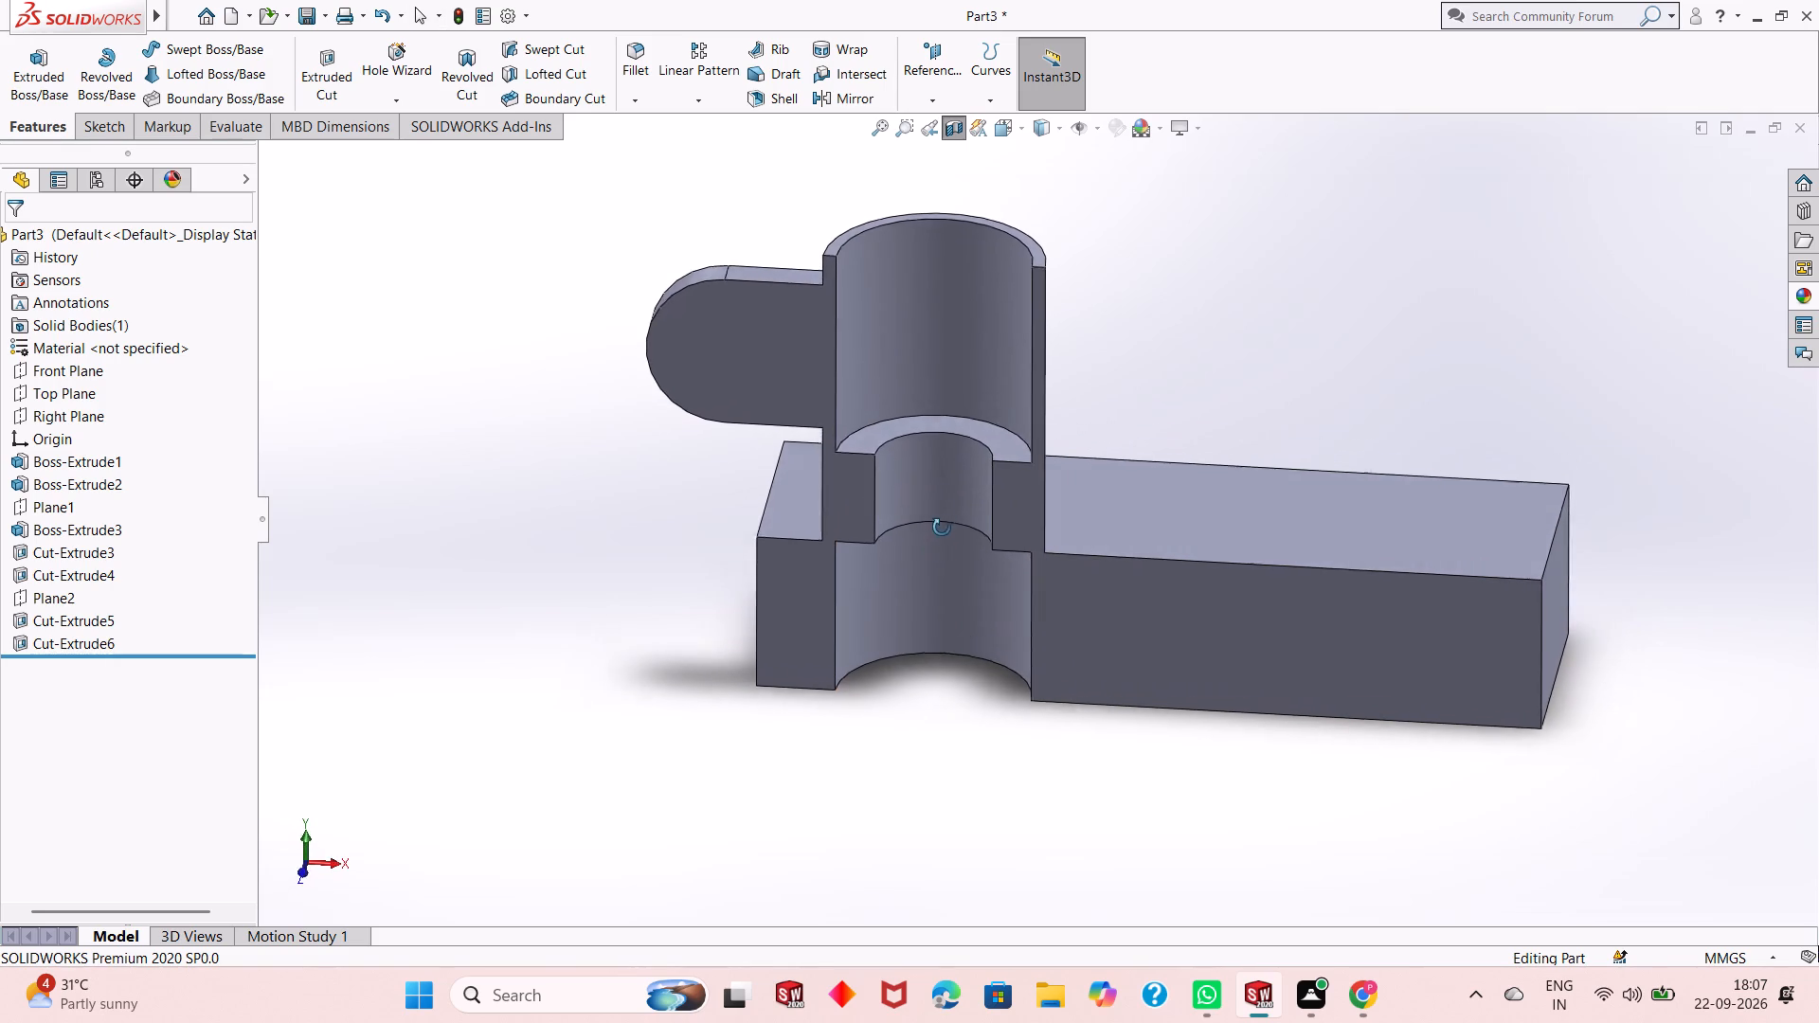
pyautogui.moveTo(942, 528); pyautogui.dragTo(969, 430, button='middle')
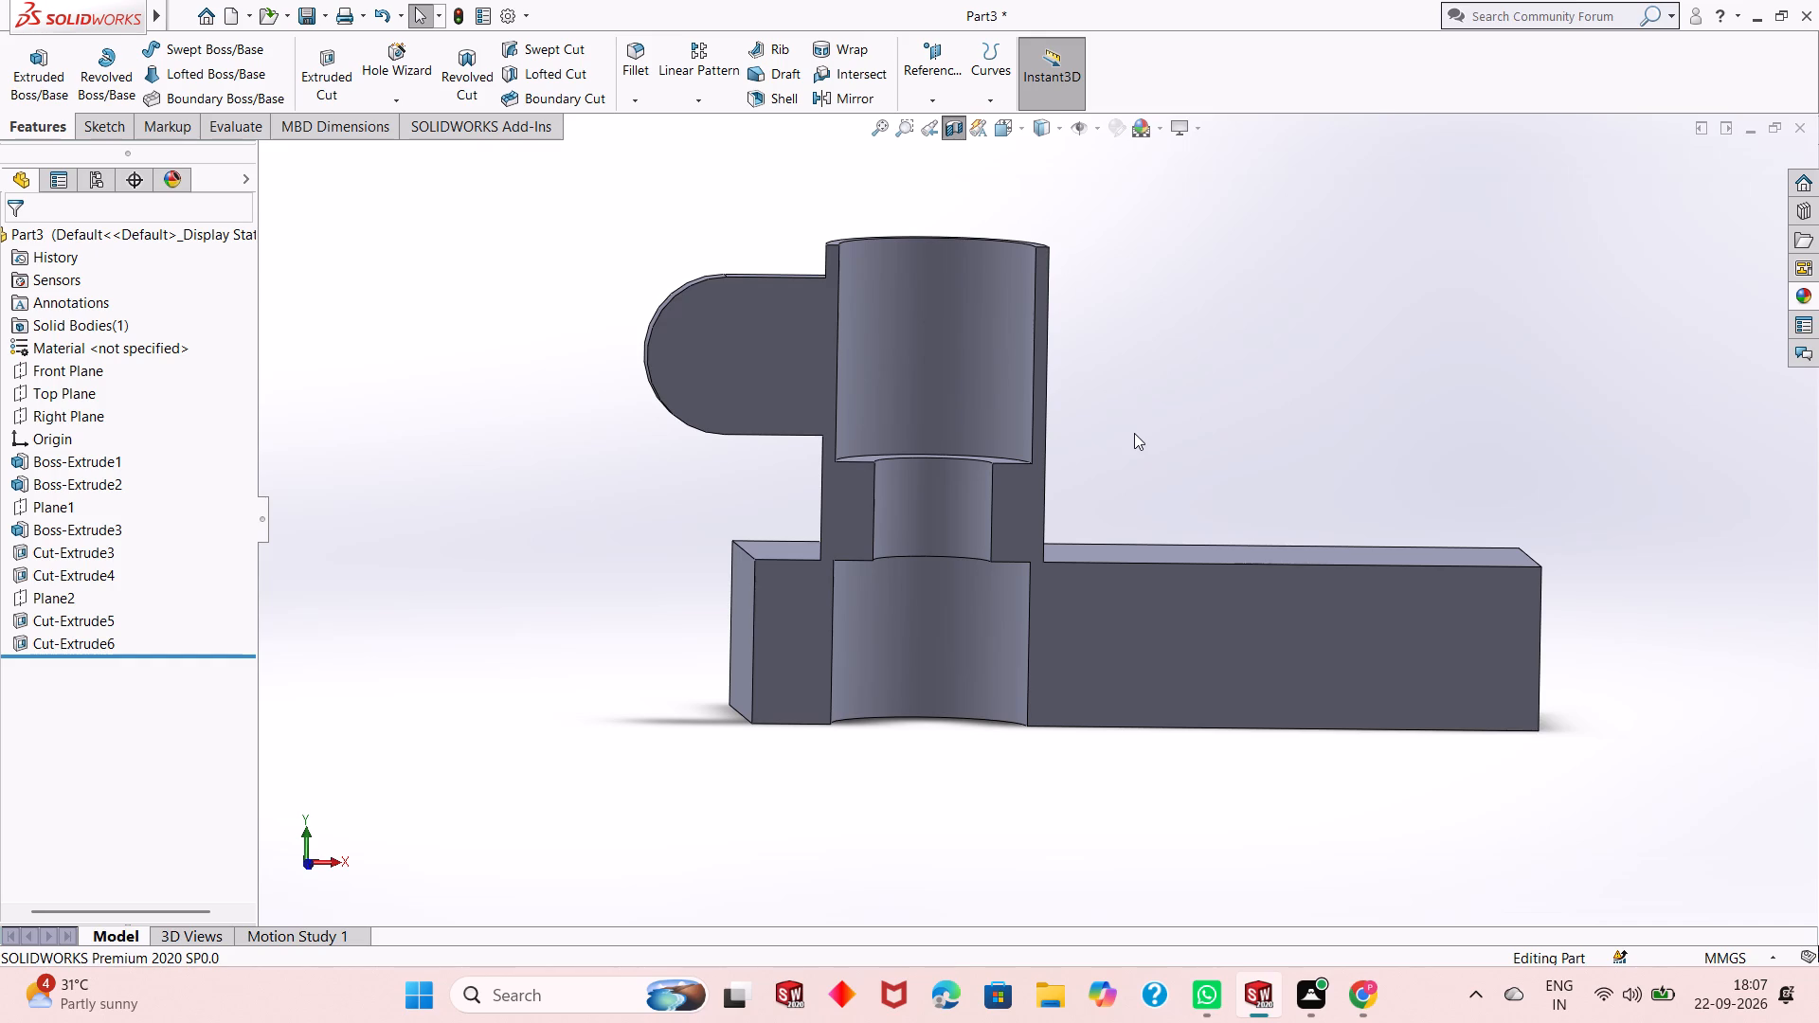
pyautogui.moveTo(1138, 489); pyautogui.dragTo(1144, 498, button='middle')
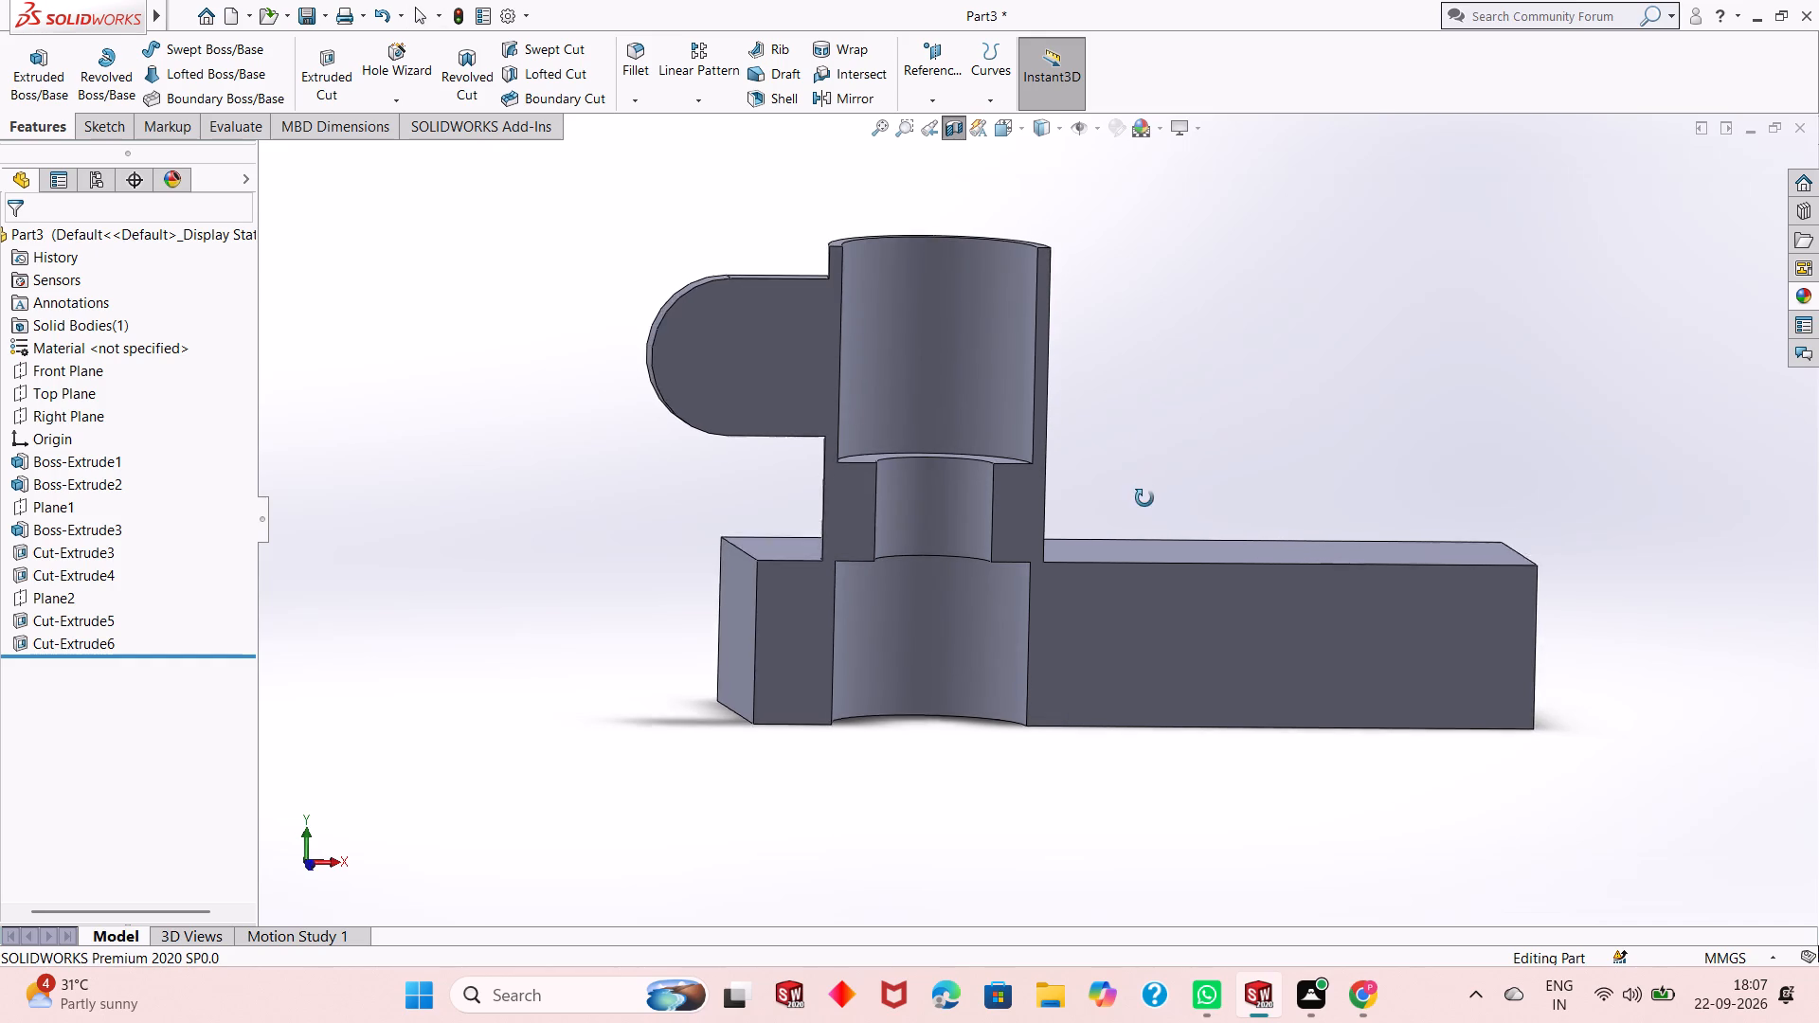
pyautogui.moveTo(1144, 498); pyautogui.dragTo(1124, 516, button='middle')
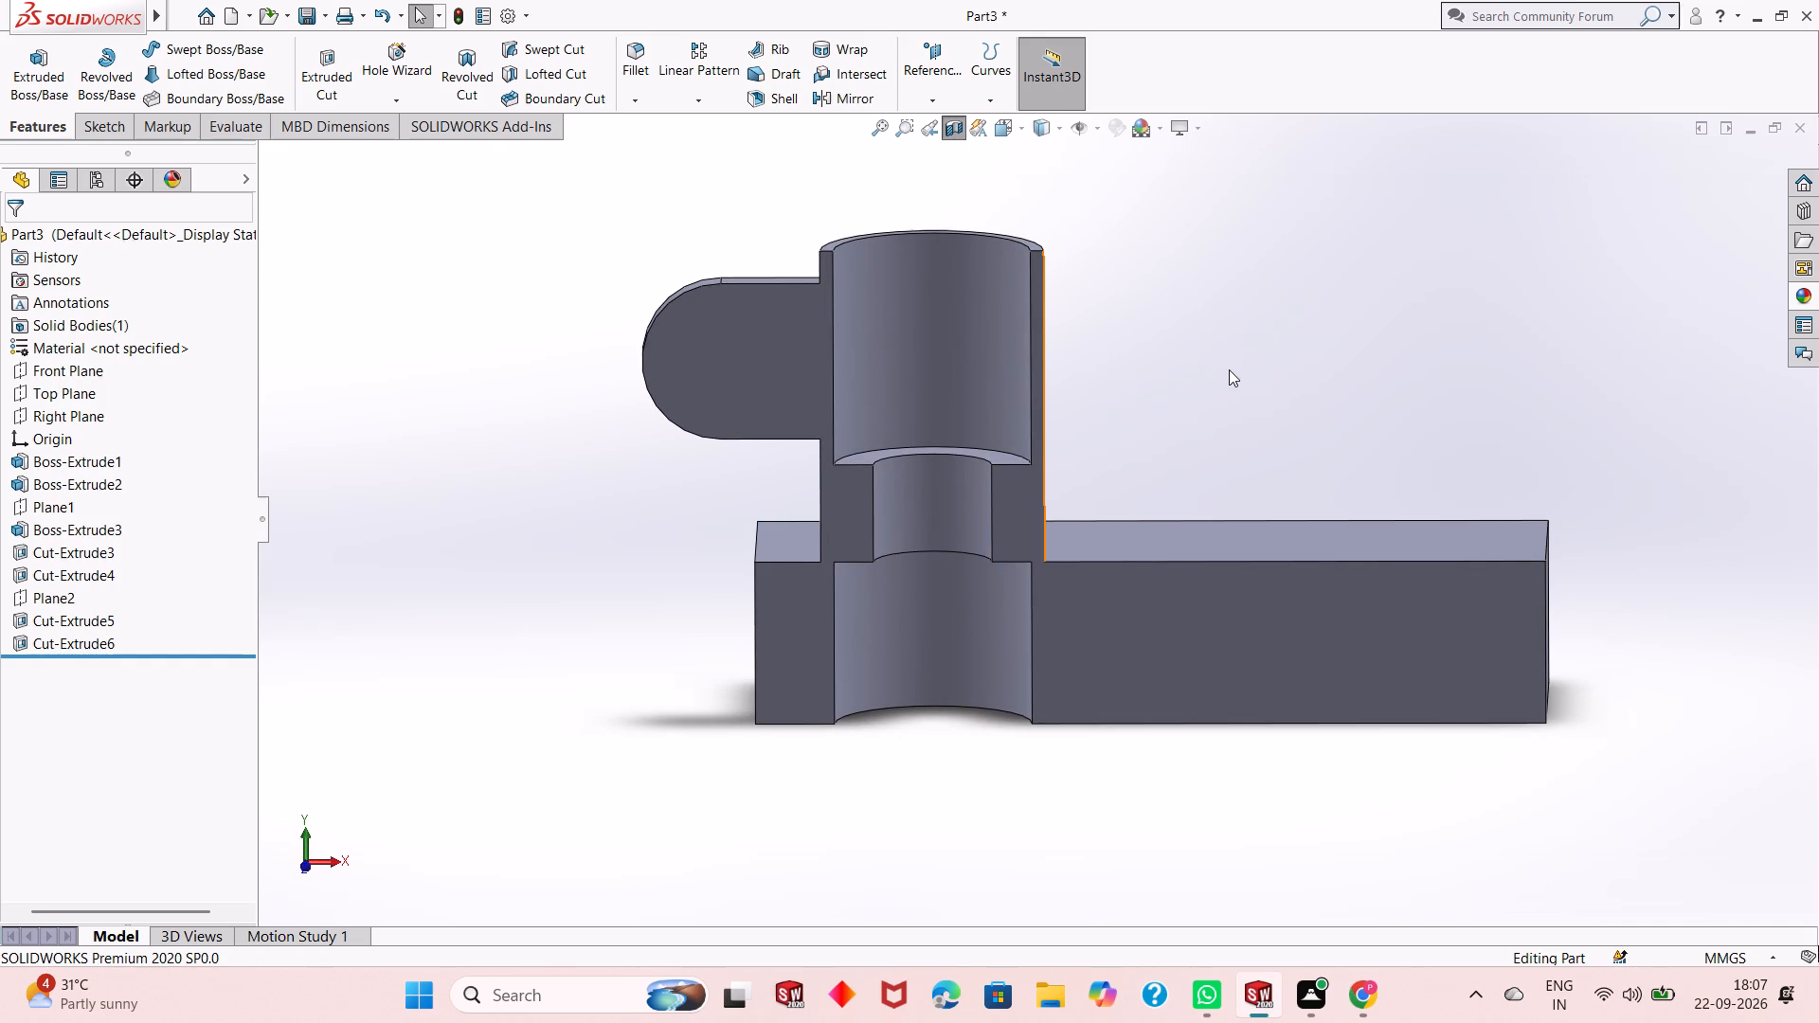
pyautogui.click(960, 136)
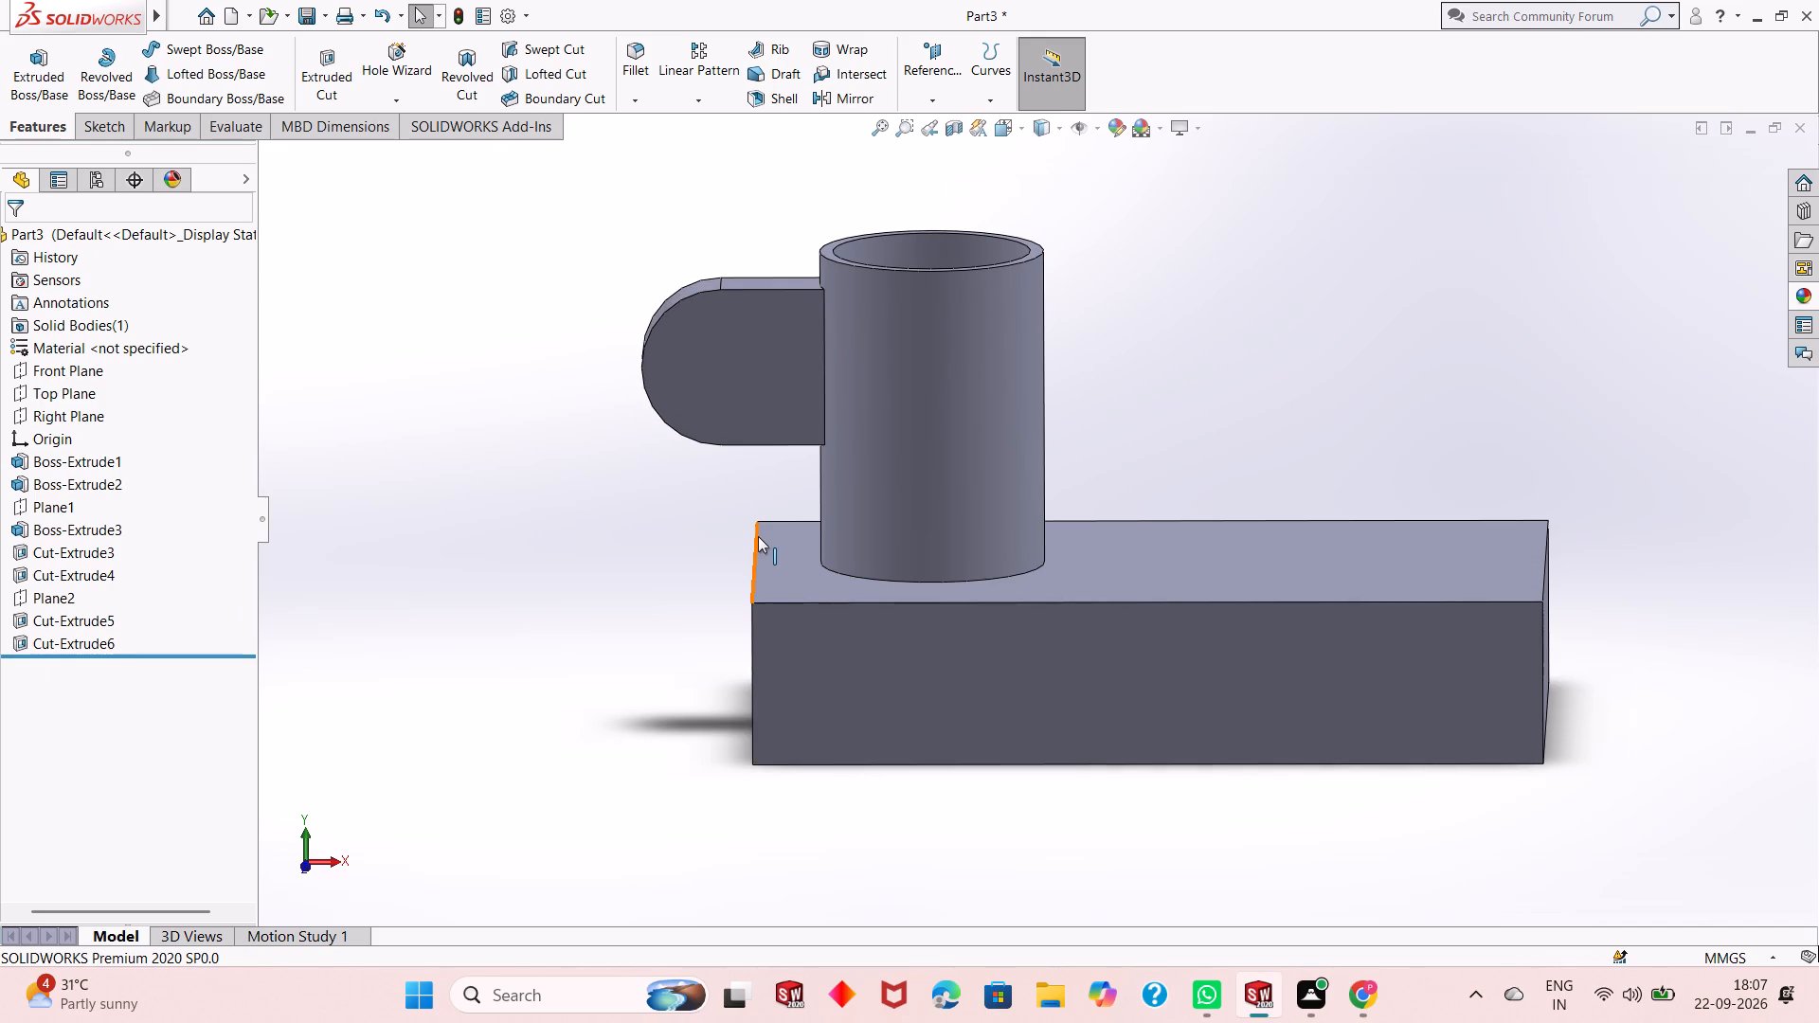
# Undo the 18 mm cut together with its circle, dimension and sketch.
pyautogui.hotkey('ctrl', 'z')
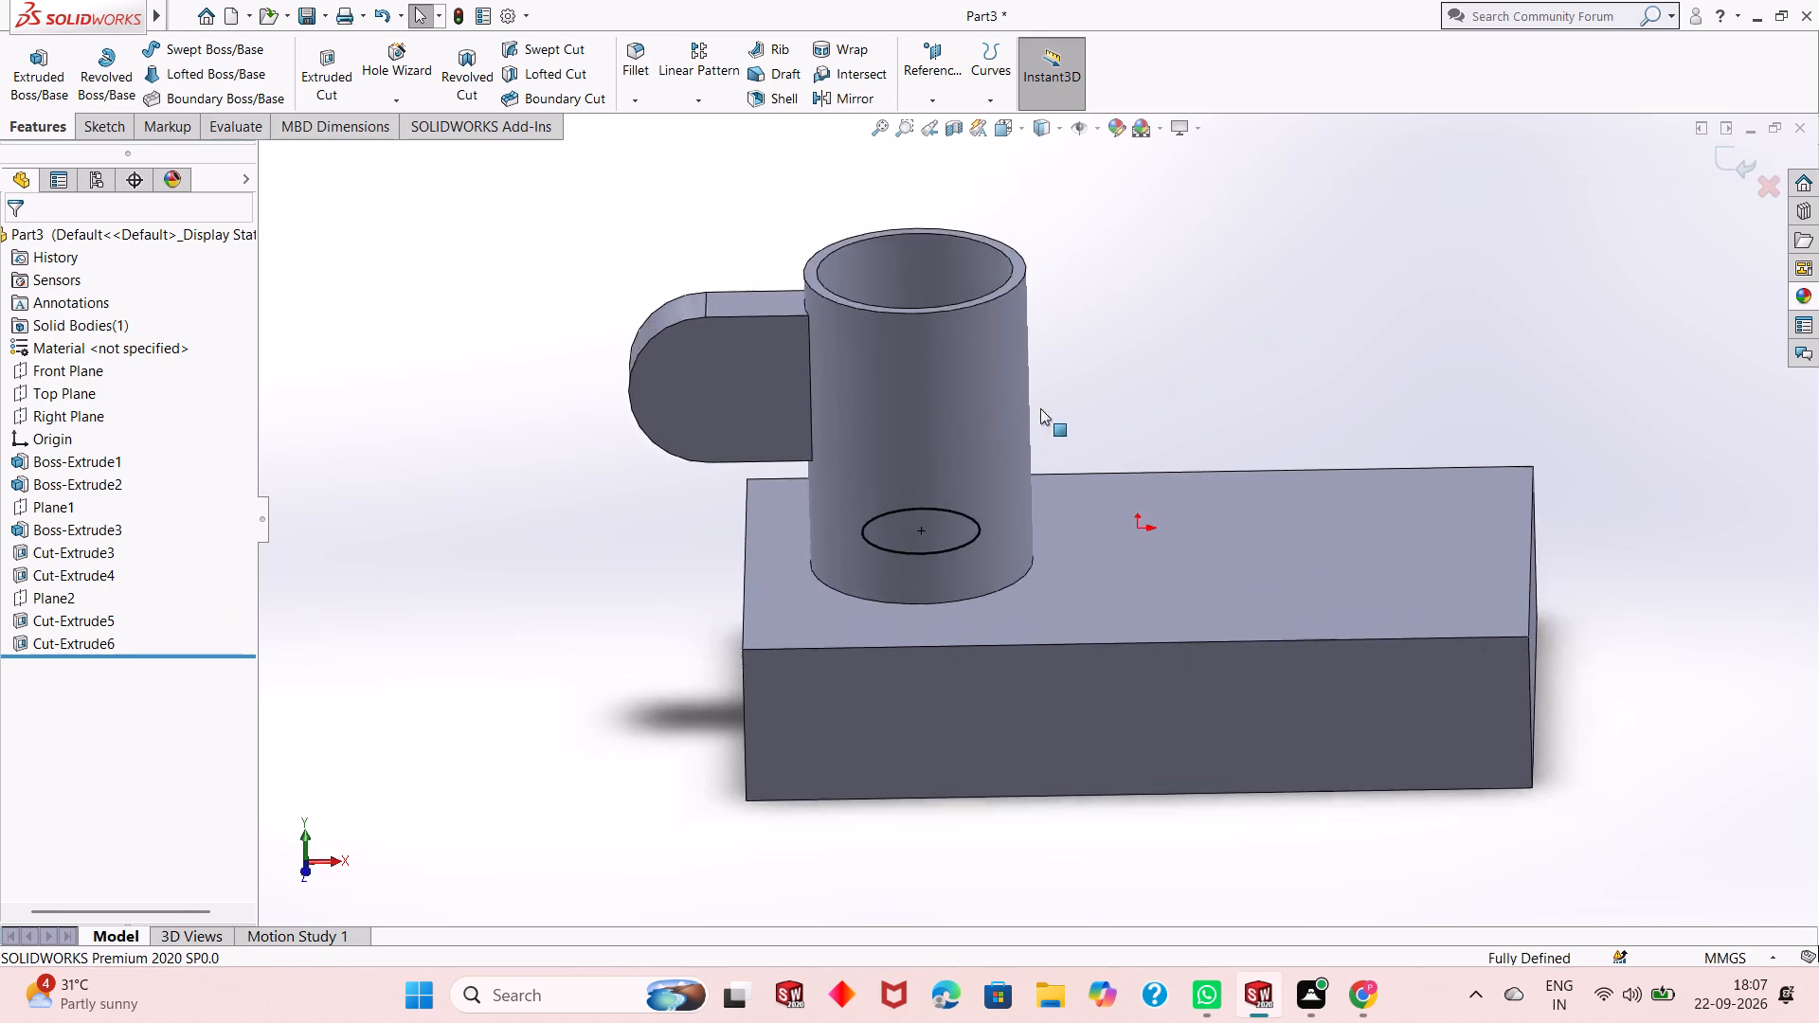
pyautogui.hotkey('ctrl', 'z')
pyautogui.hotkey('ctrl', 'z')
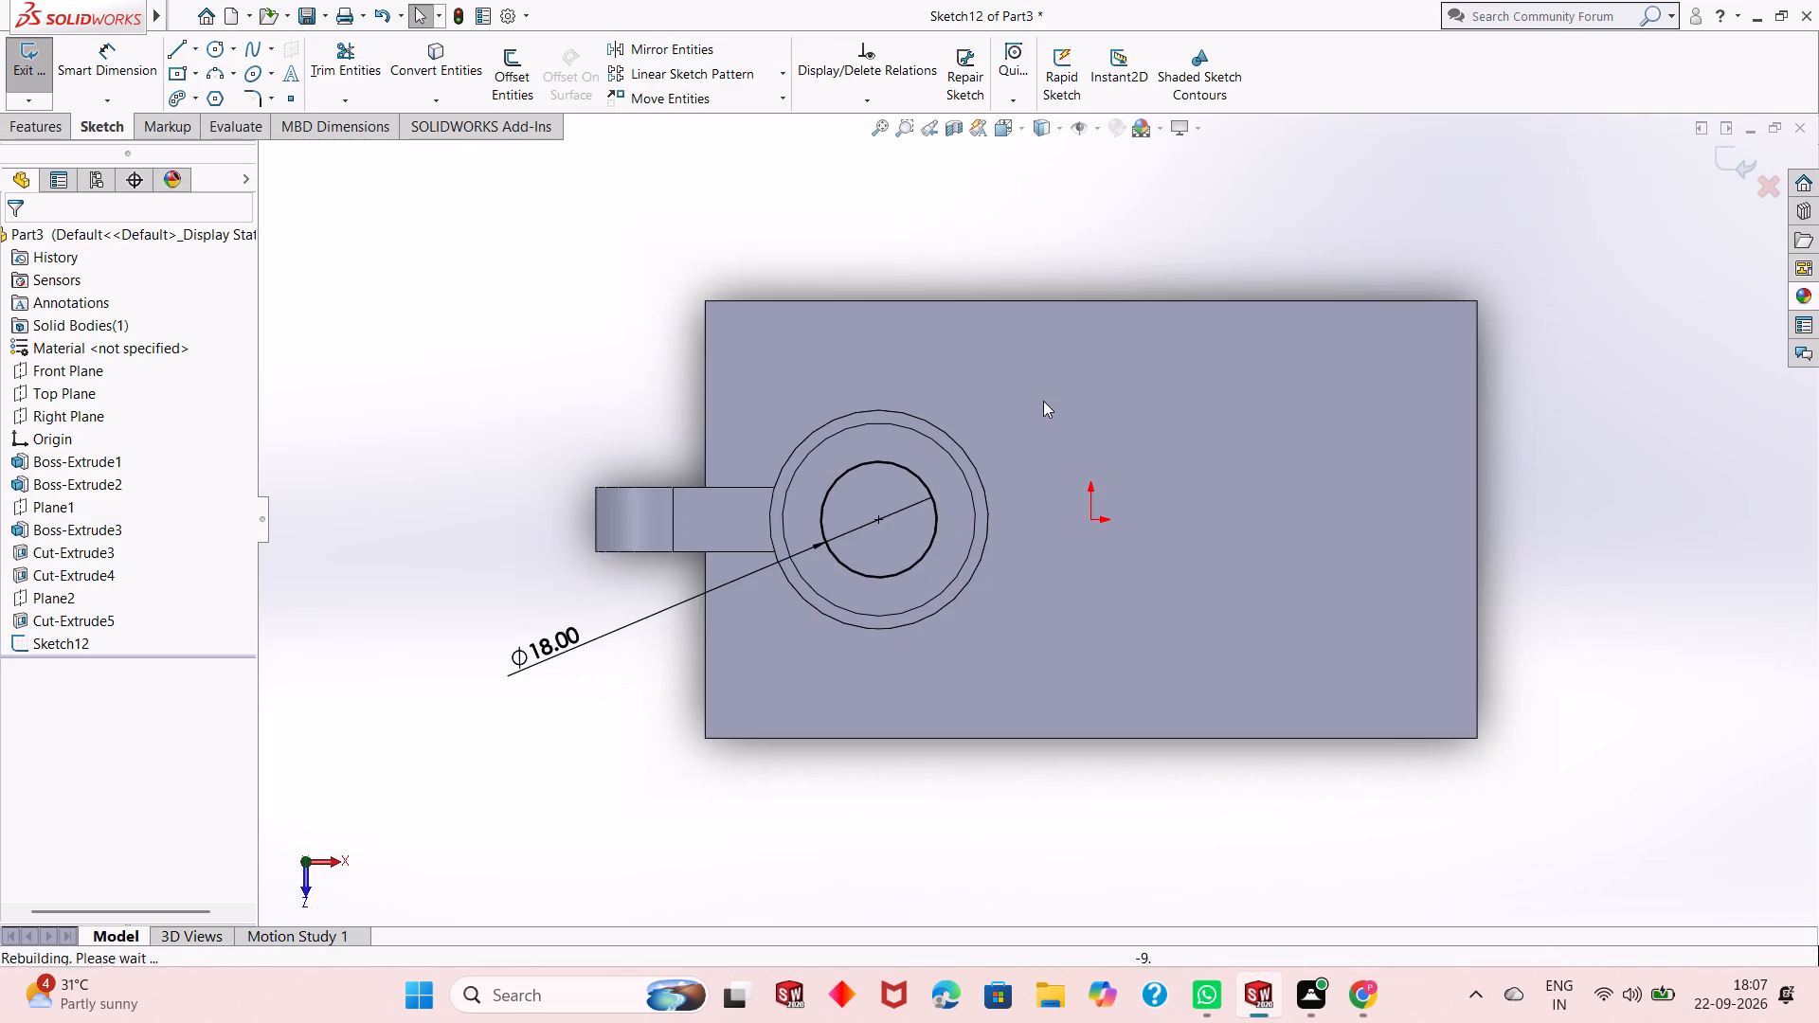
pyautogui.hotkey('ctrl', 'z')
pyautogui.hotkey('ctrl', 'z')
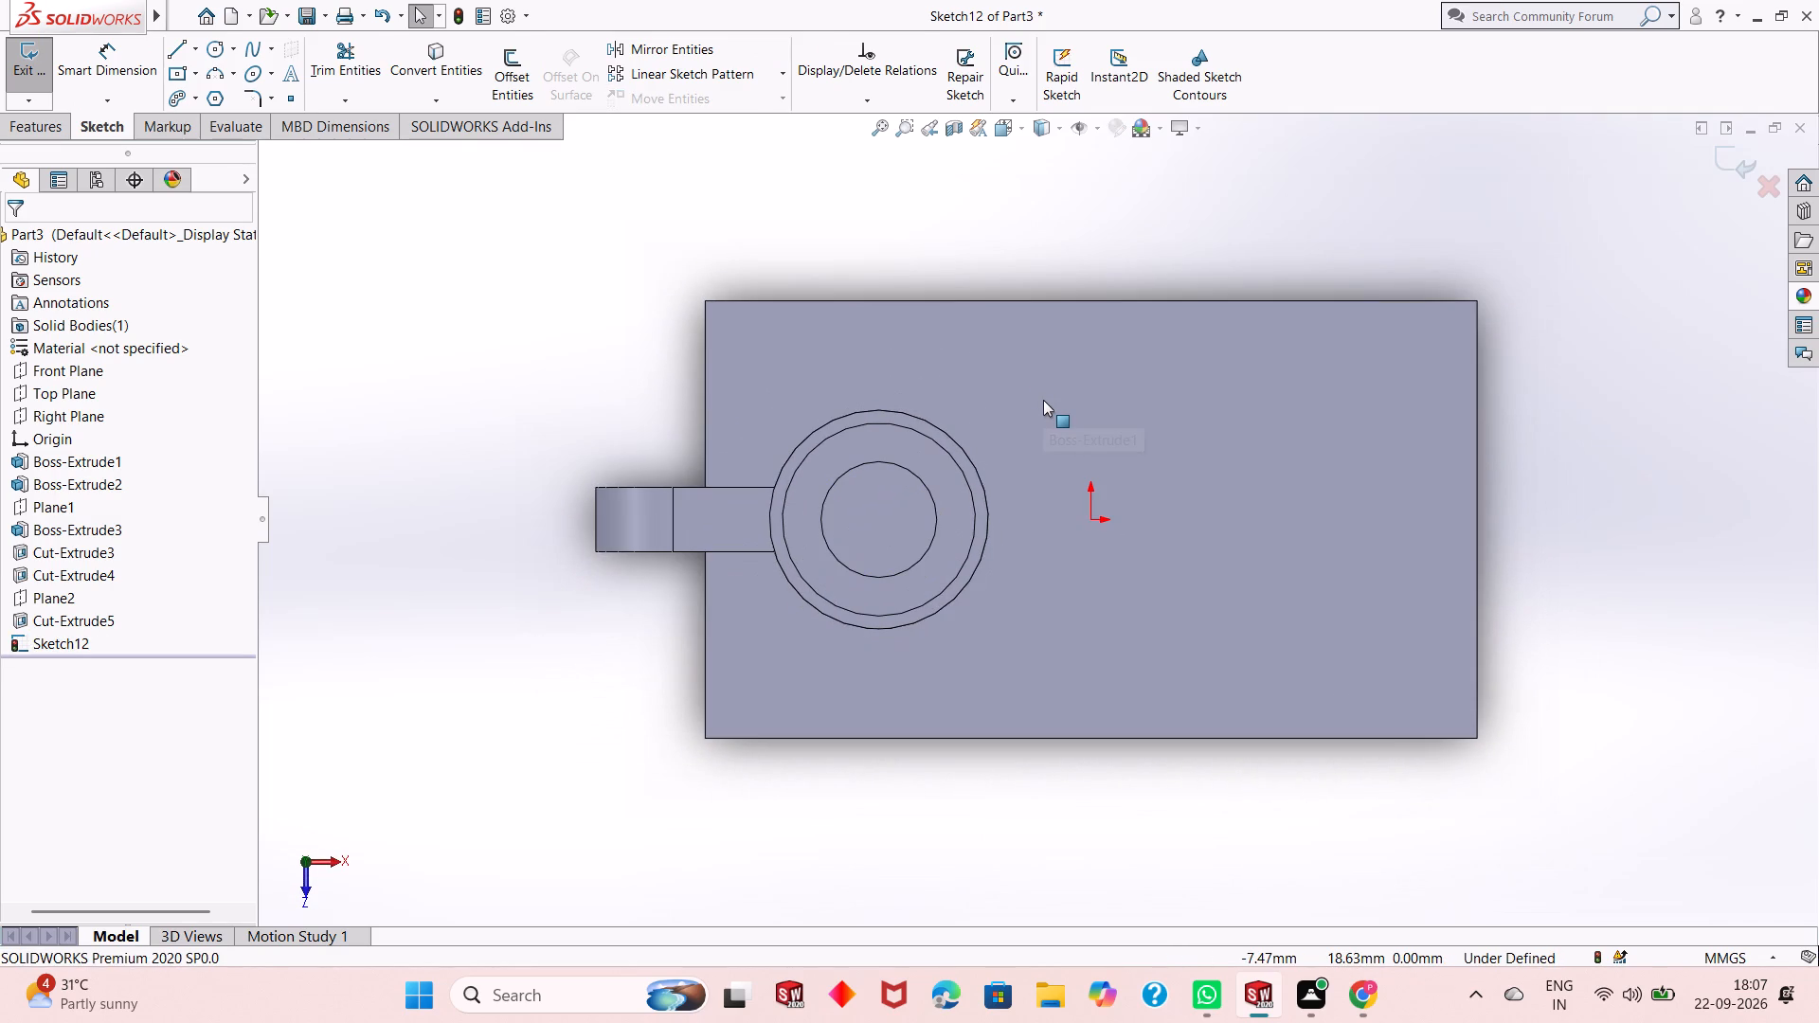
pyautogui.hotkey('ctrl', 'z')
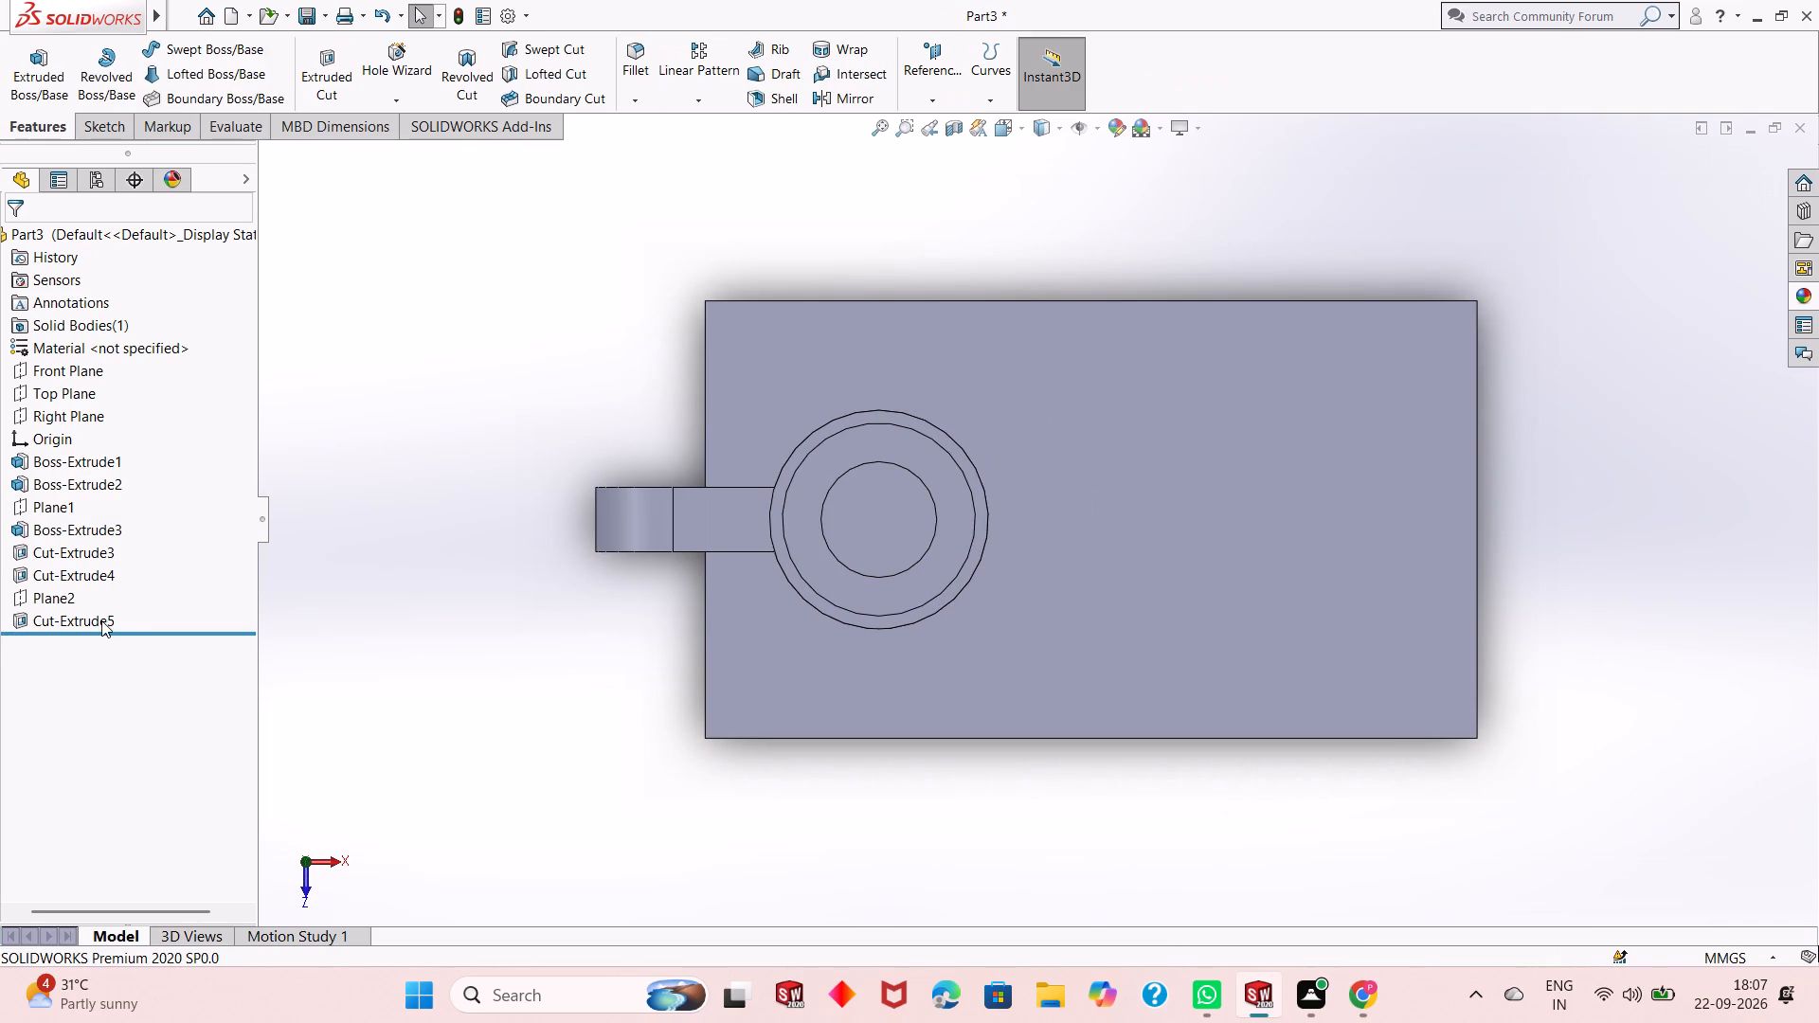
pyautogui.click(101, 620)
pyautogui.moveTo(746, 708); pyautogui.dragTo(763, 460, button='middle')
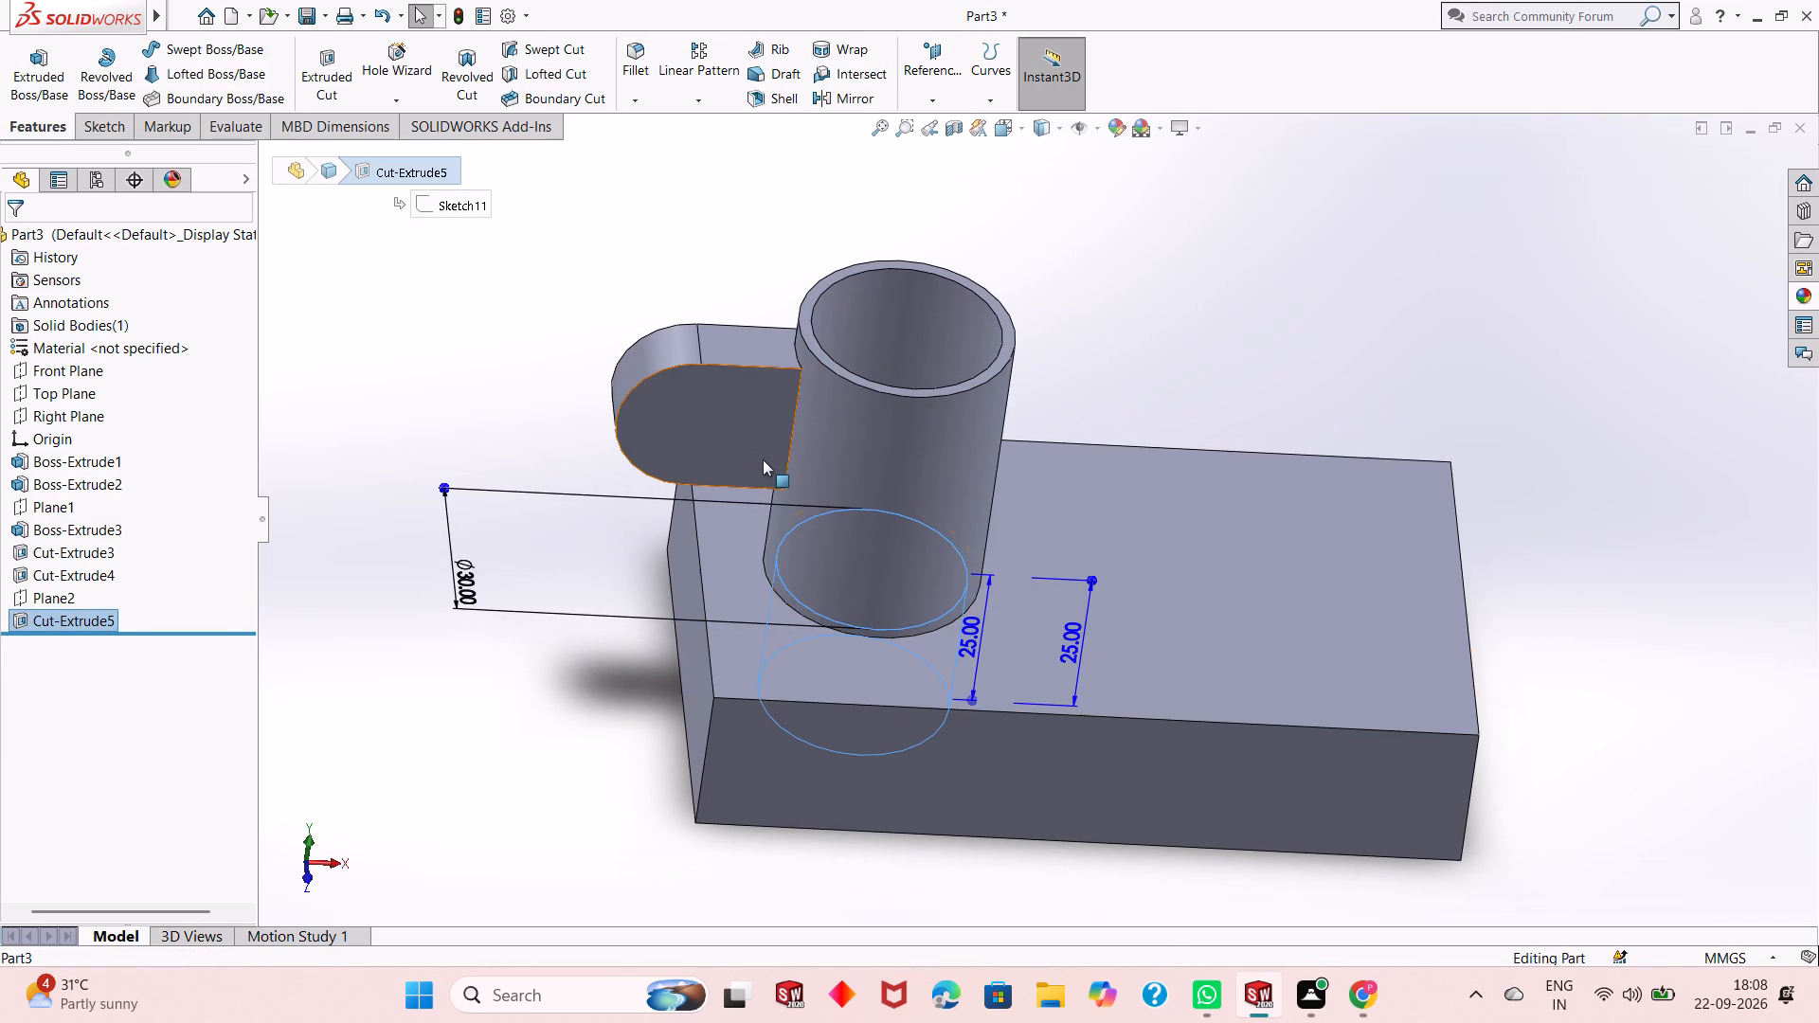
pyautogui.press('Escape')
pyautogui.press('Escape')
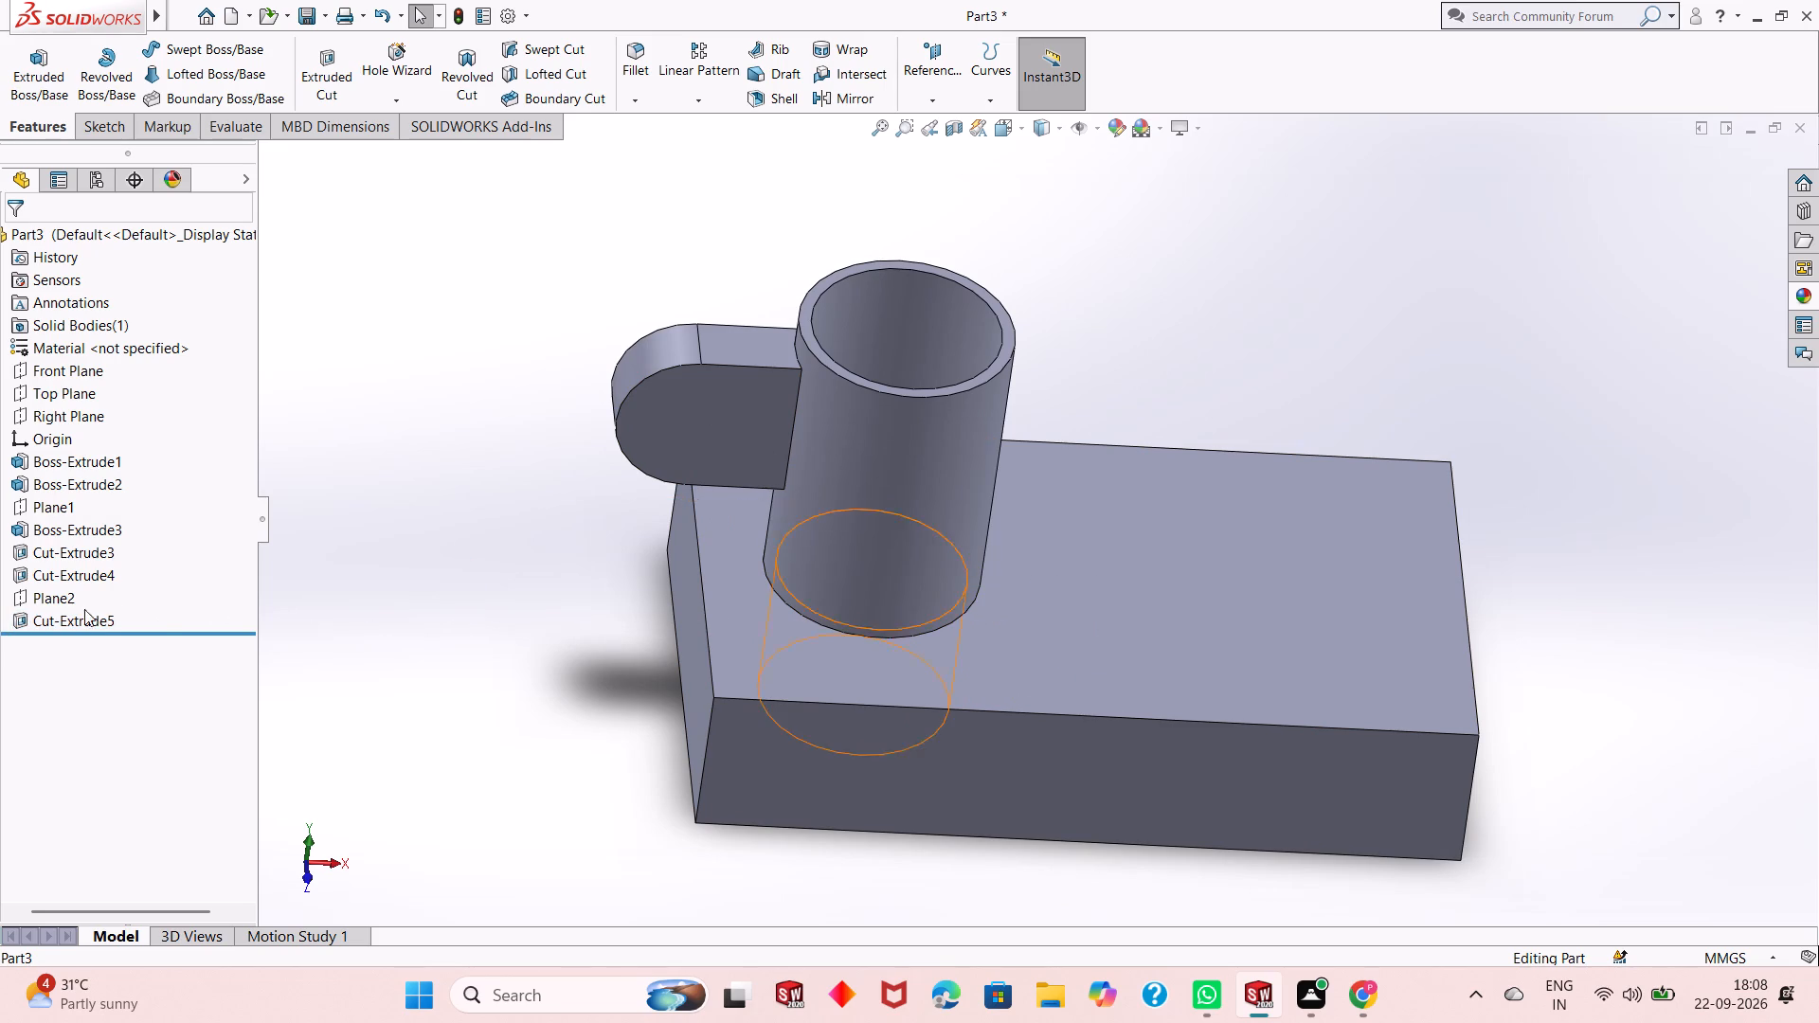
# Set the offset of Plane2 from the Top Plane to 30 mm.
pyautogui.click(64, 599)
pyautogui.click(80, 545)
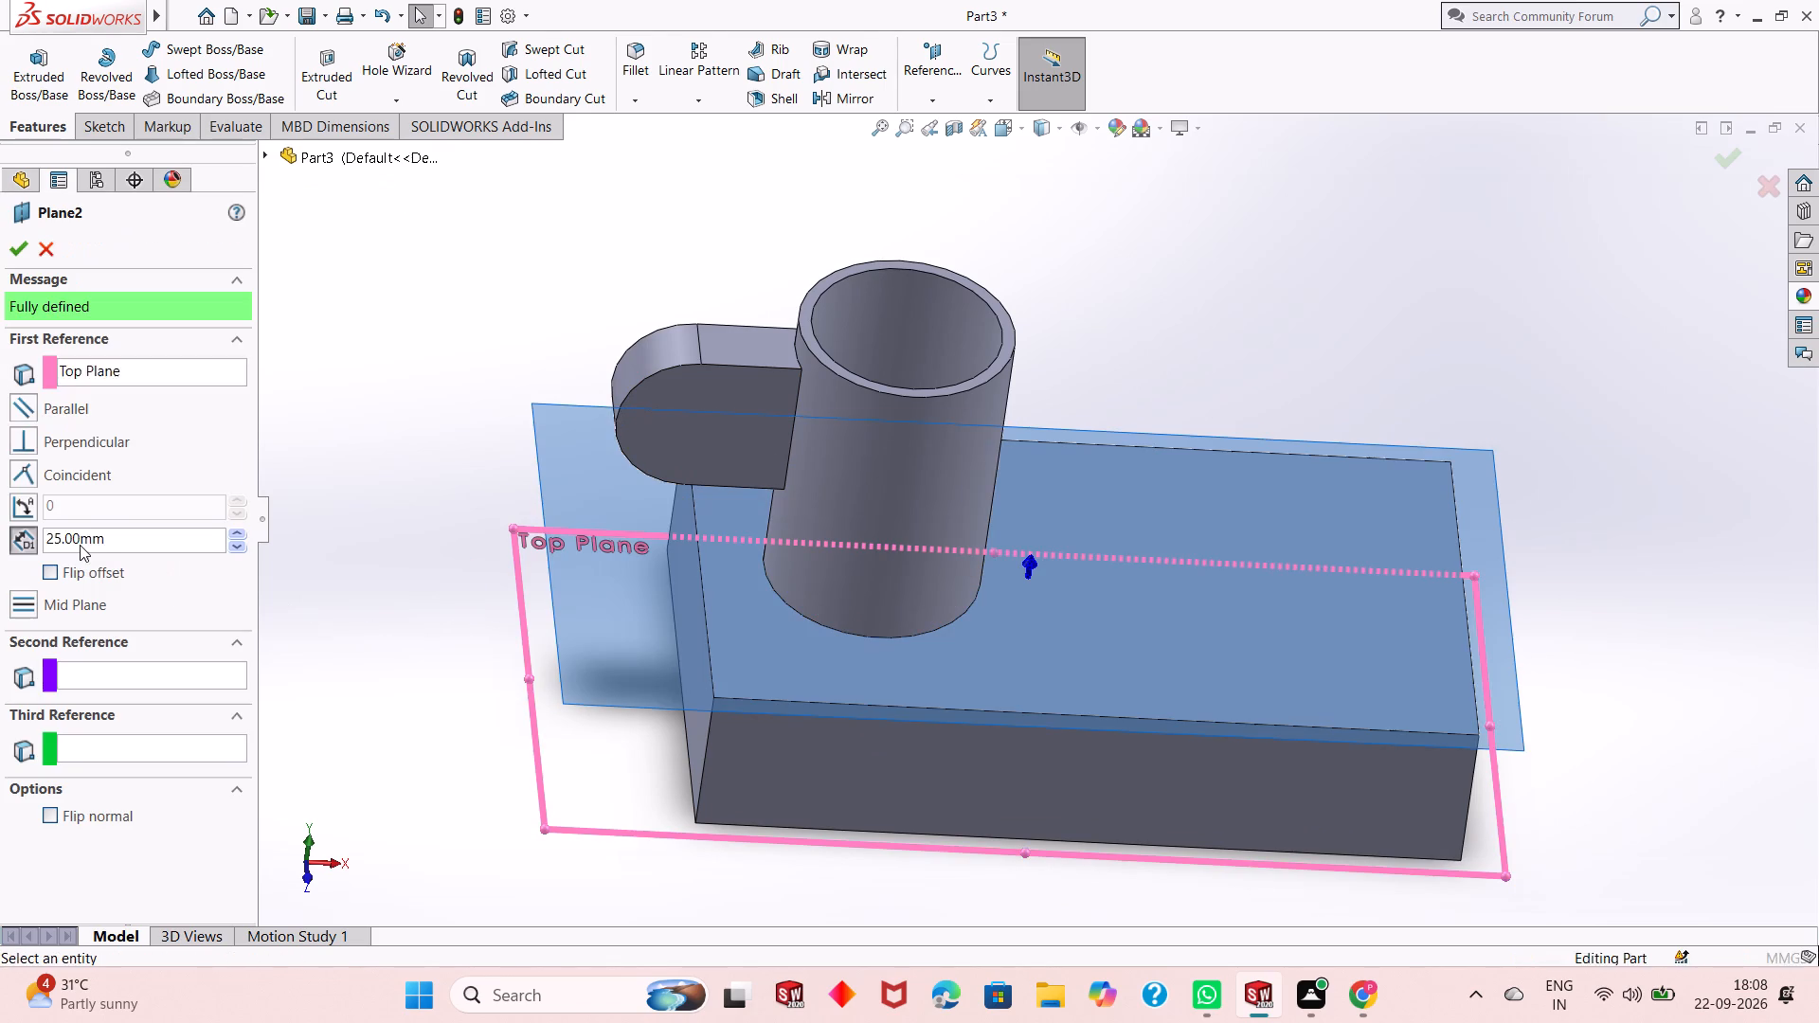
pyautogui.moveTo(821, 655); pyautogui.dragTo(812, 507, button='middle')
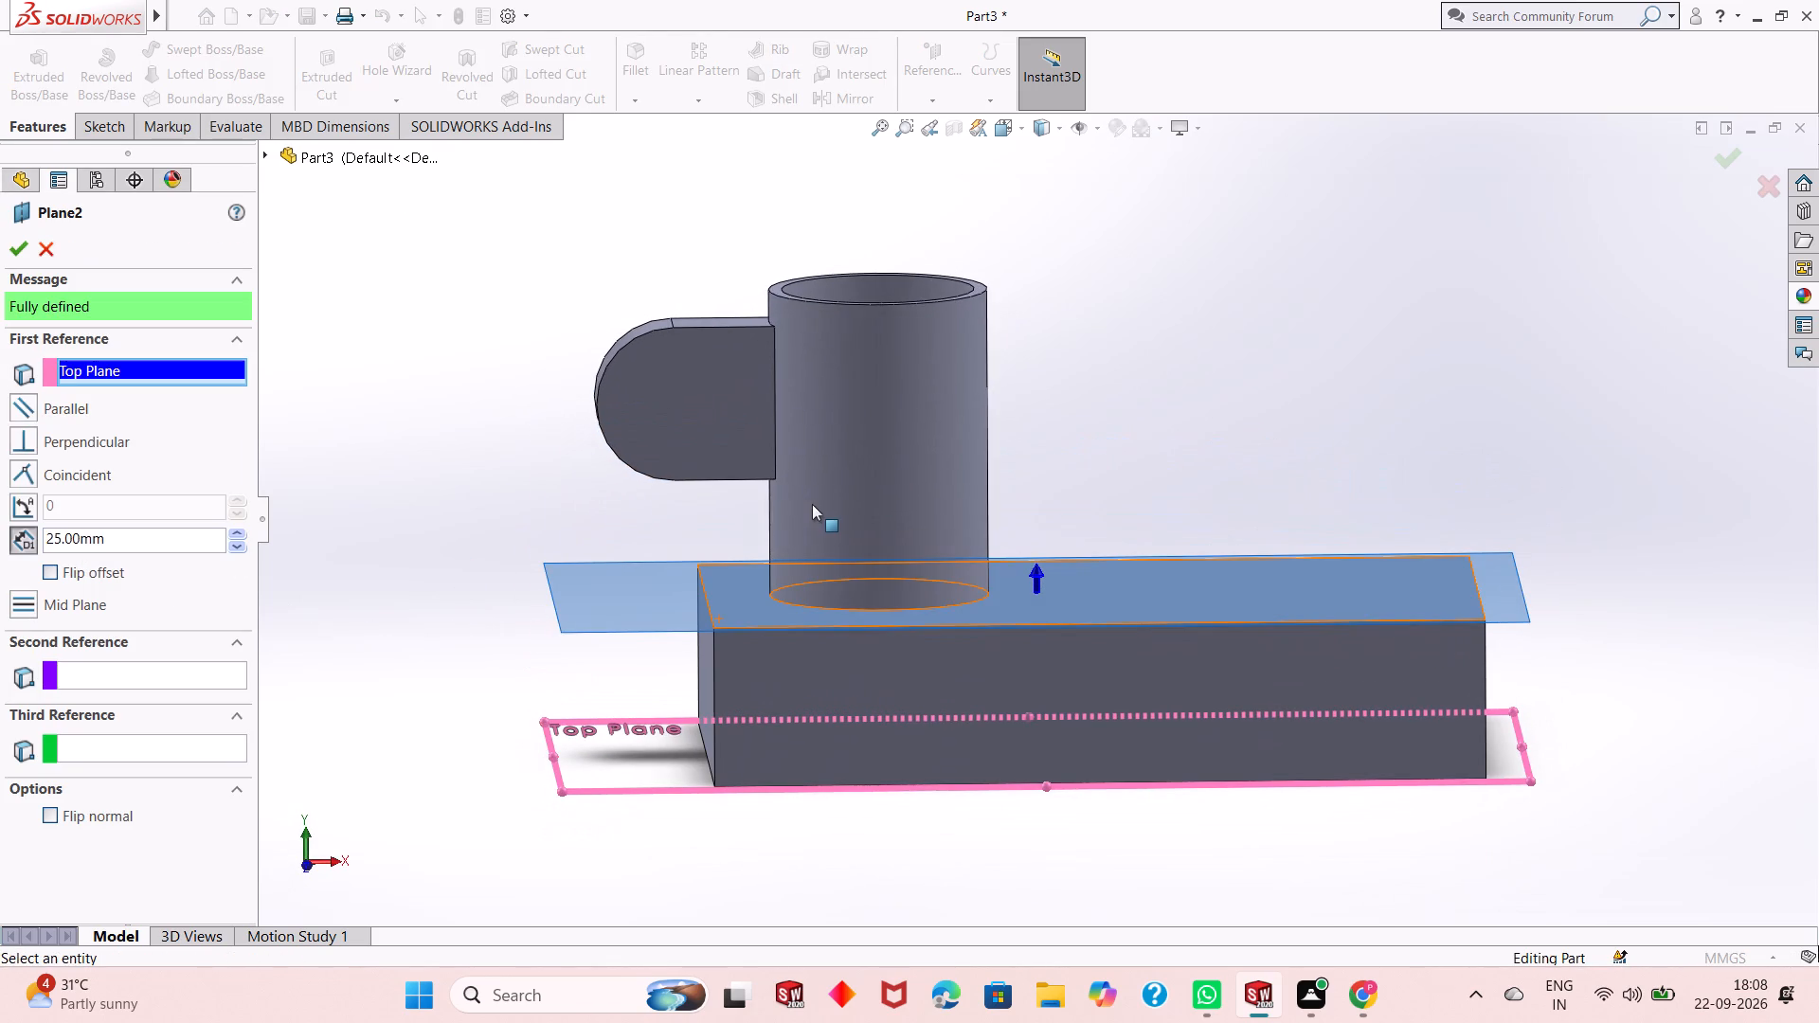
pyautogui.doubleClick(109, 541)
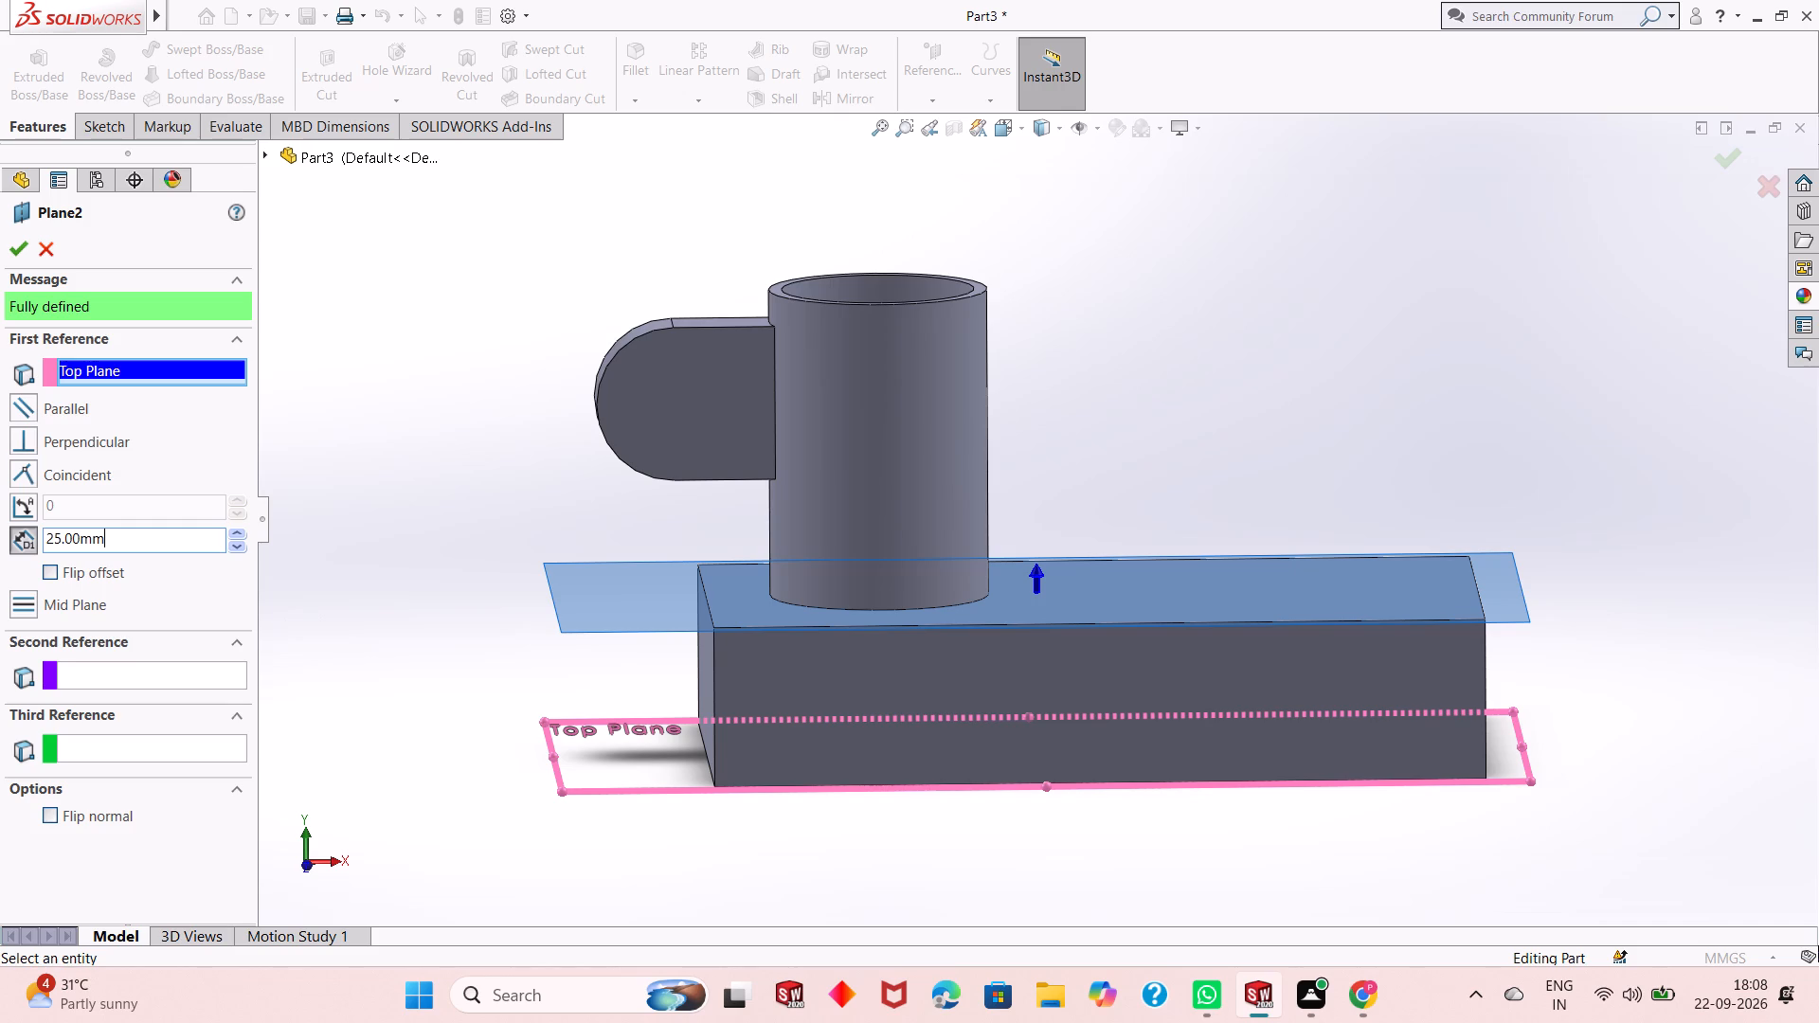
pyautogui.write('30')
pyautogui.press('Return')
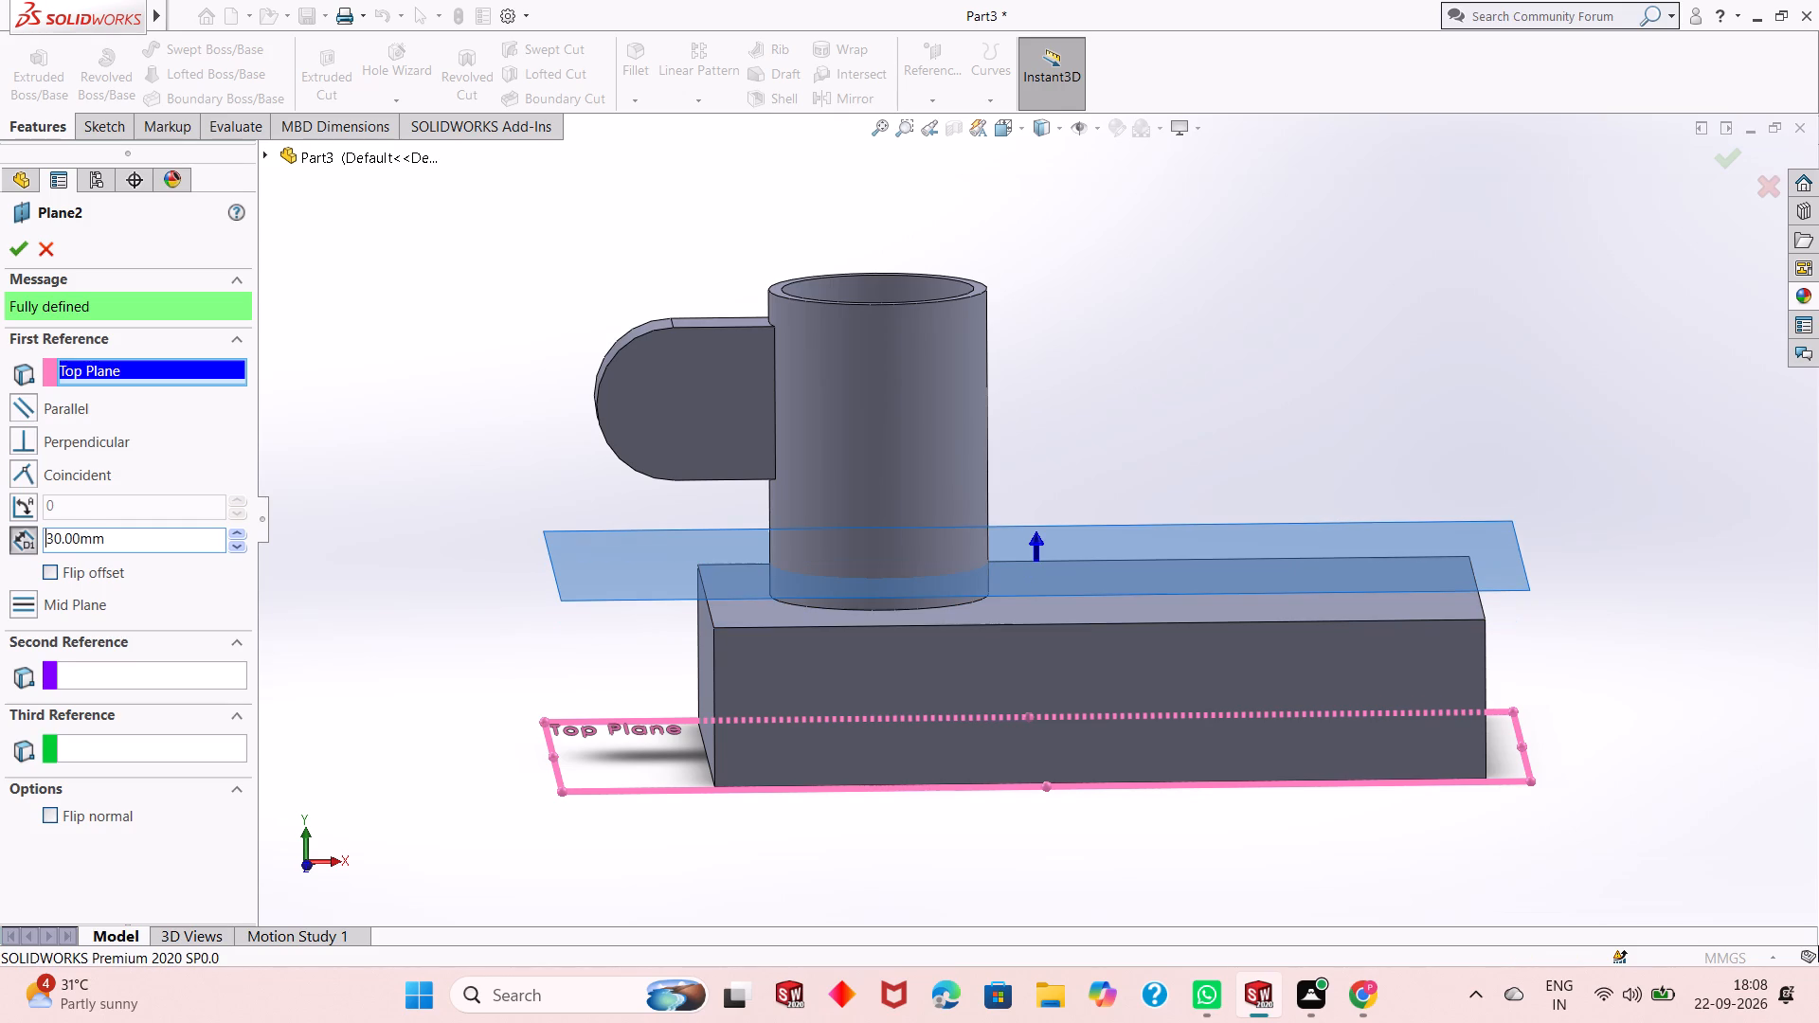
pyautogui.click(10, 256)
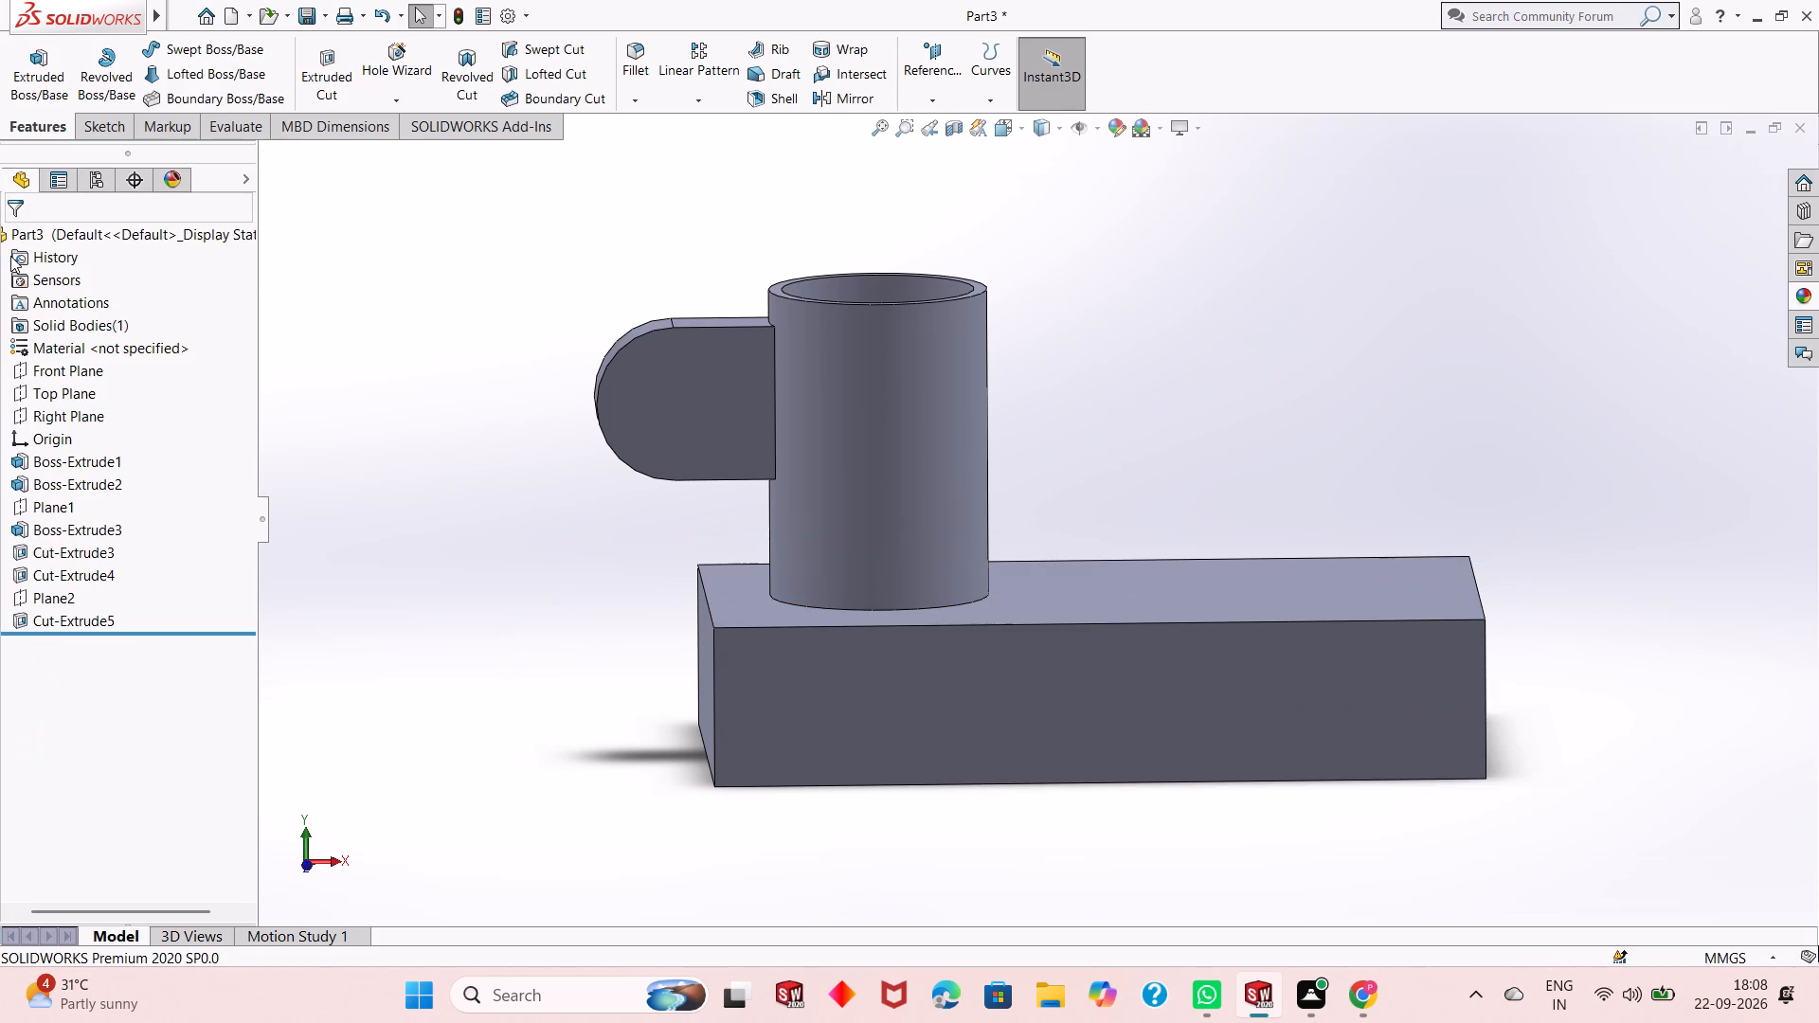
# Sketch a concentric circle of 9 mm radius on the floor of the lower 30 mm bore, matching the 18 mm bore's edge.
pyautogui.moveTo(775, 450); pyautogui.dragTo(749, 760, button='middle')
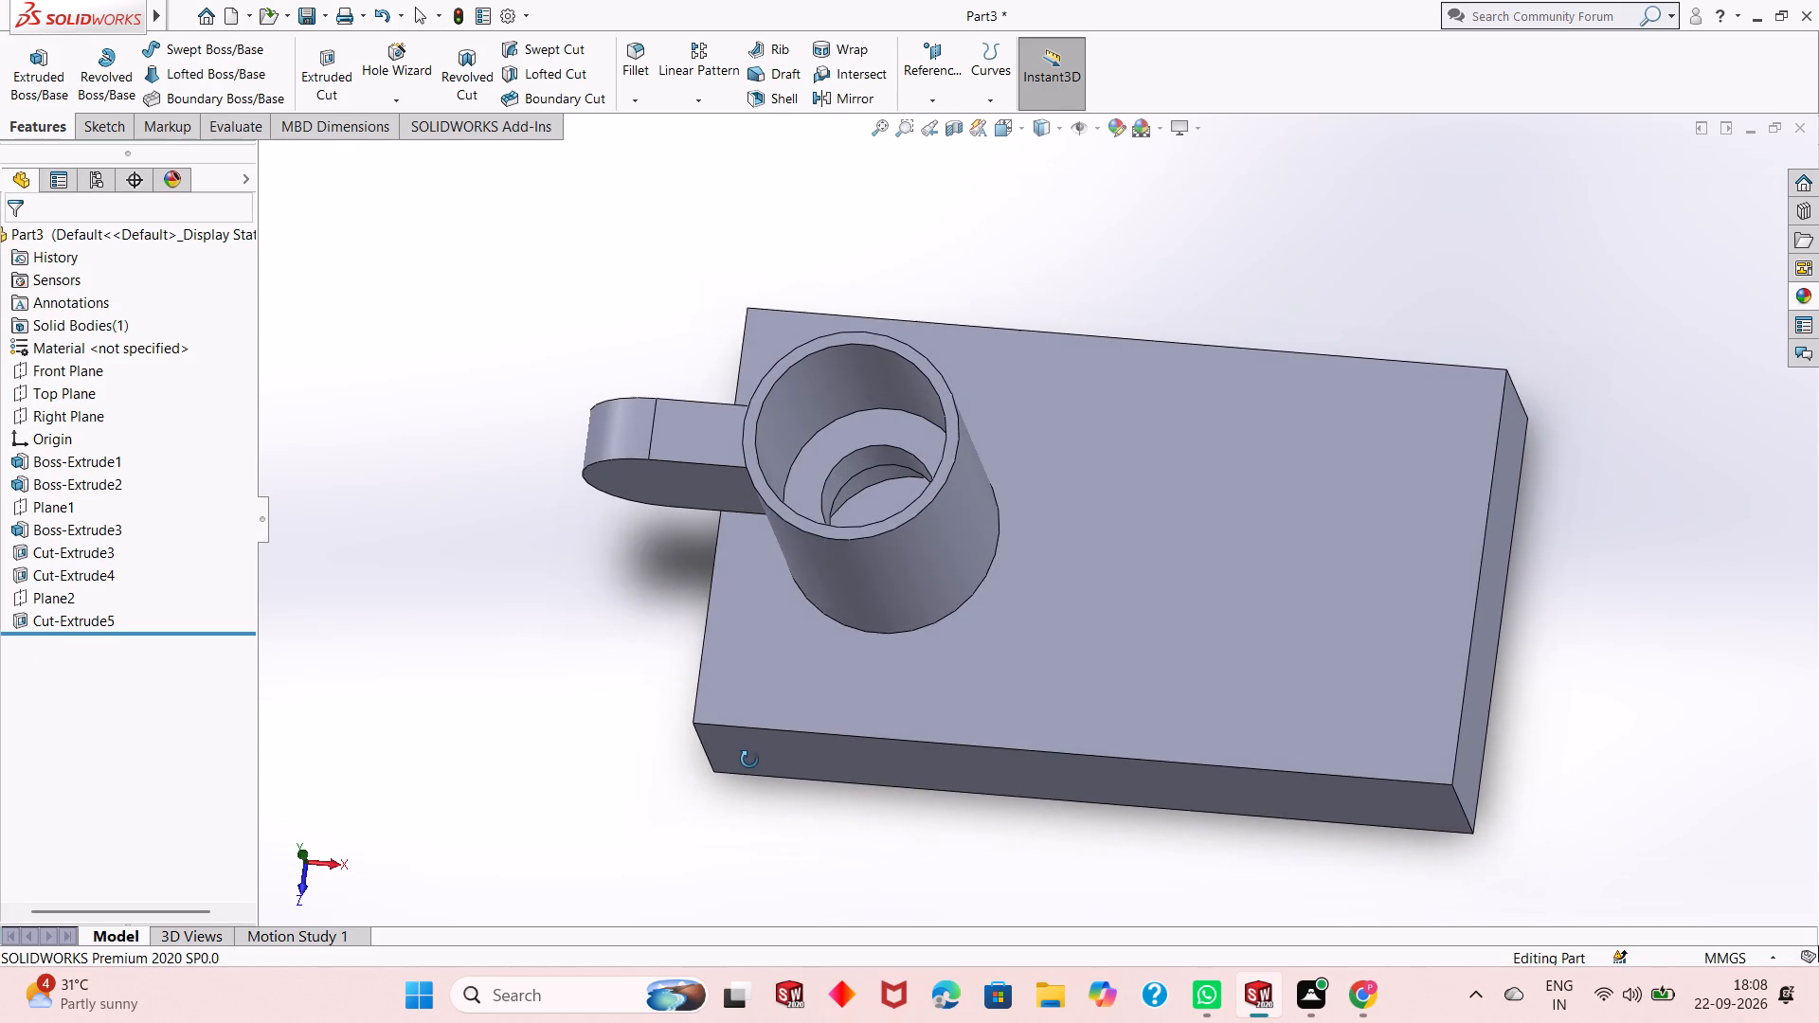
pyautogui.moveTo(749, 760); pyautogui.dragTo(759, 817, button='middle')
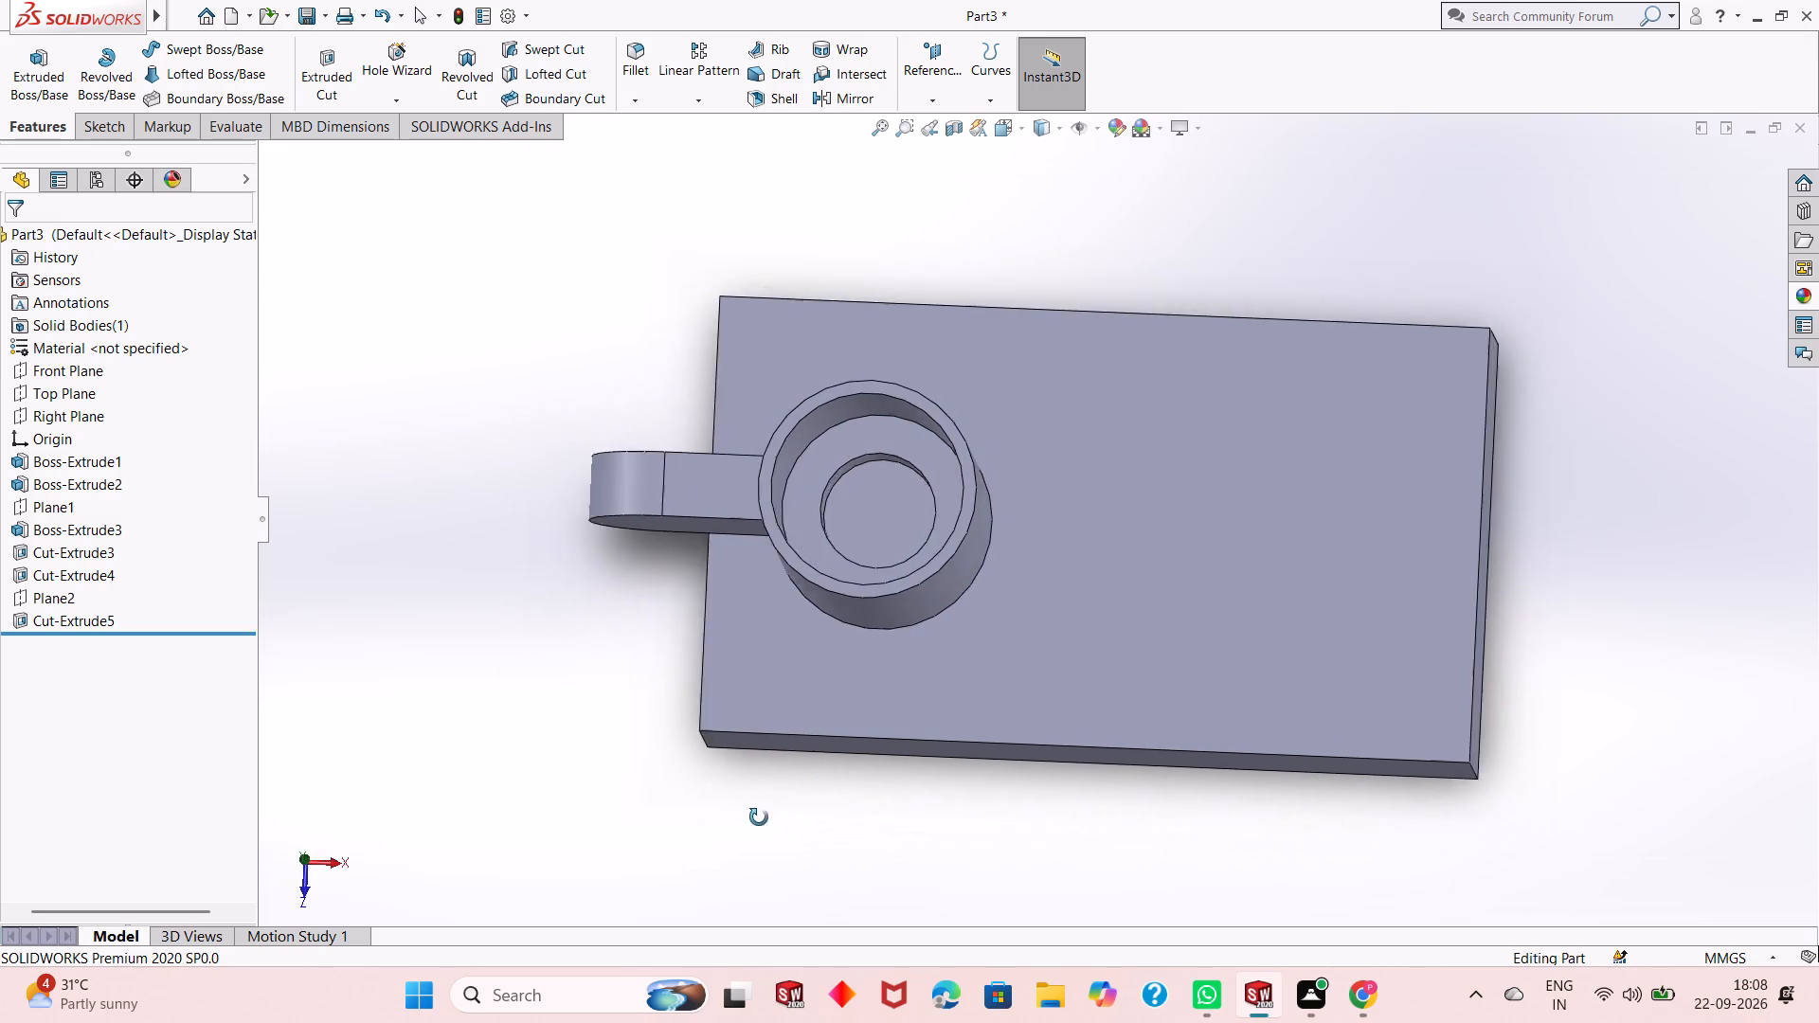
pyautogui.moveTo(759, 817); pyautogui.dragTo(758, 756, button='middle')
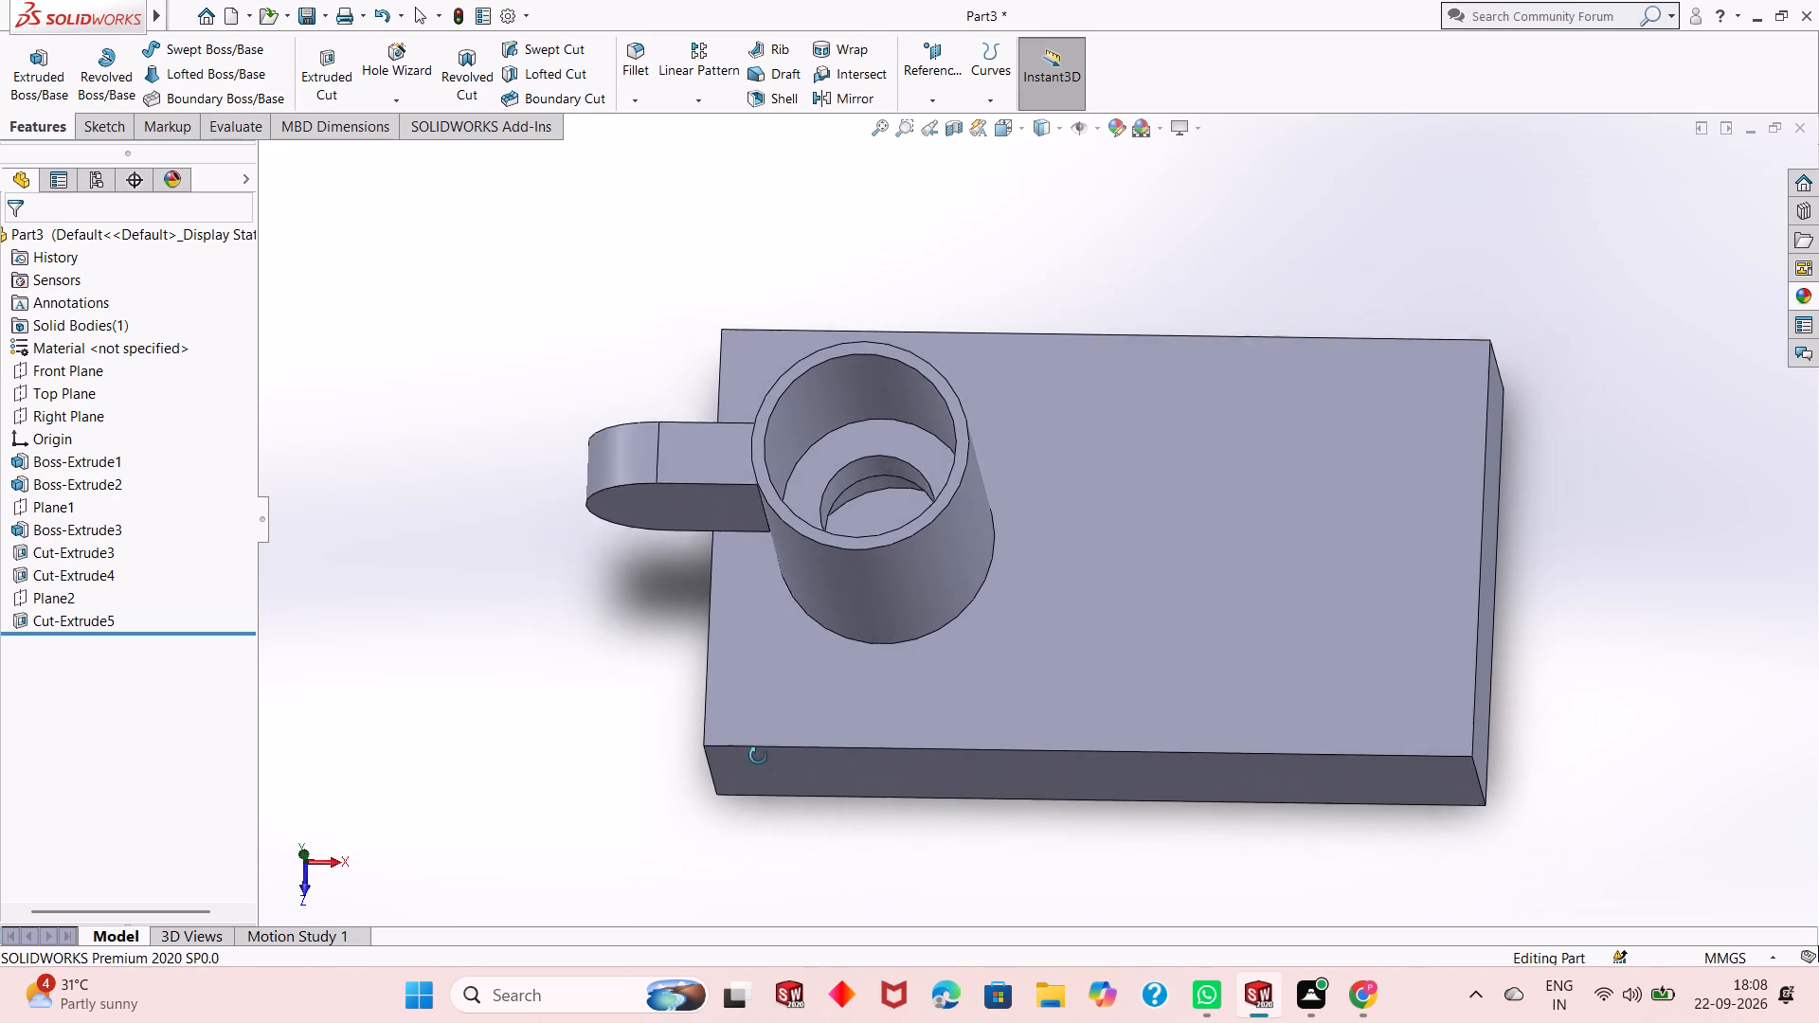
pyautogui.moveTo(758, 756); pyautogui.dragTo(766, 759, button='middle')
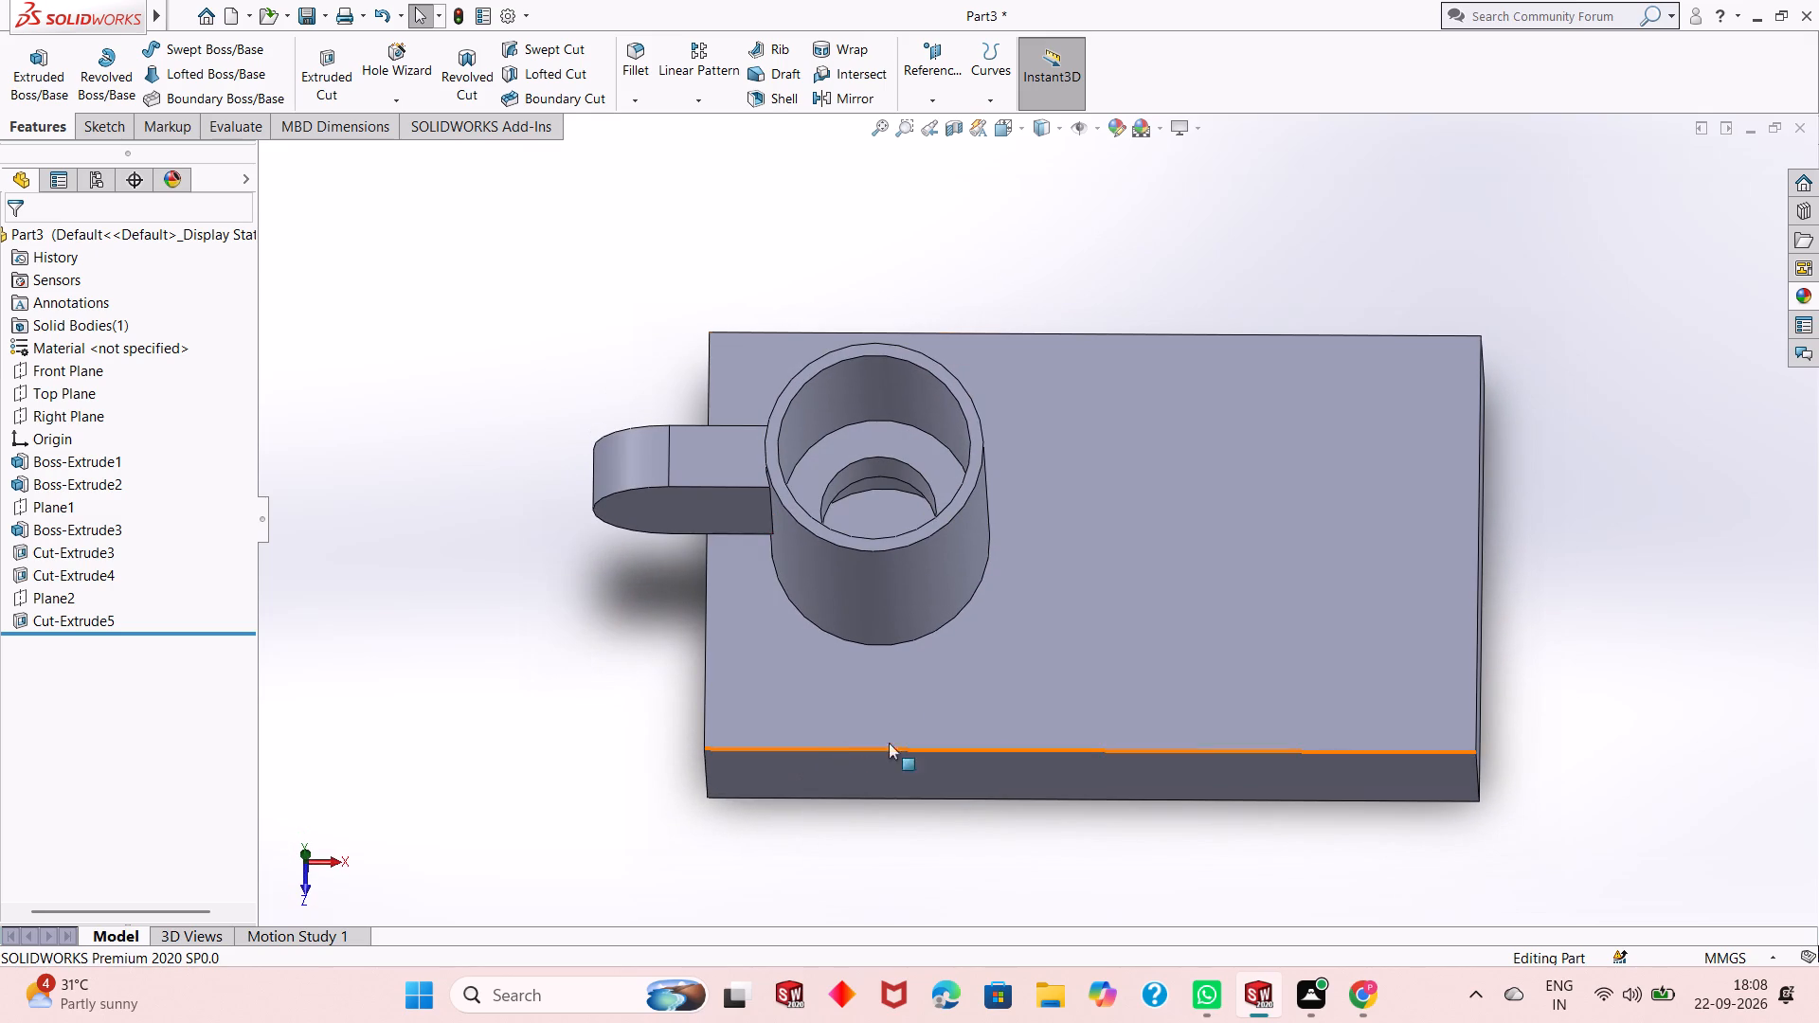
pyautogui.moveTo(928, 667); pyautogui.dragTo(922, 815, button='middle')
pyautogui.click(859, 515)
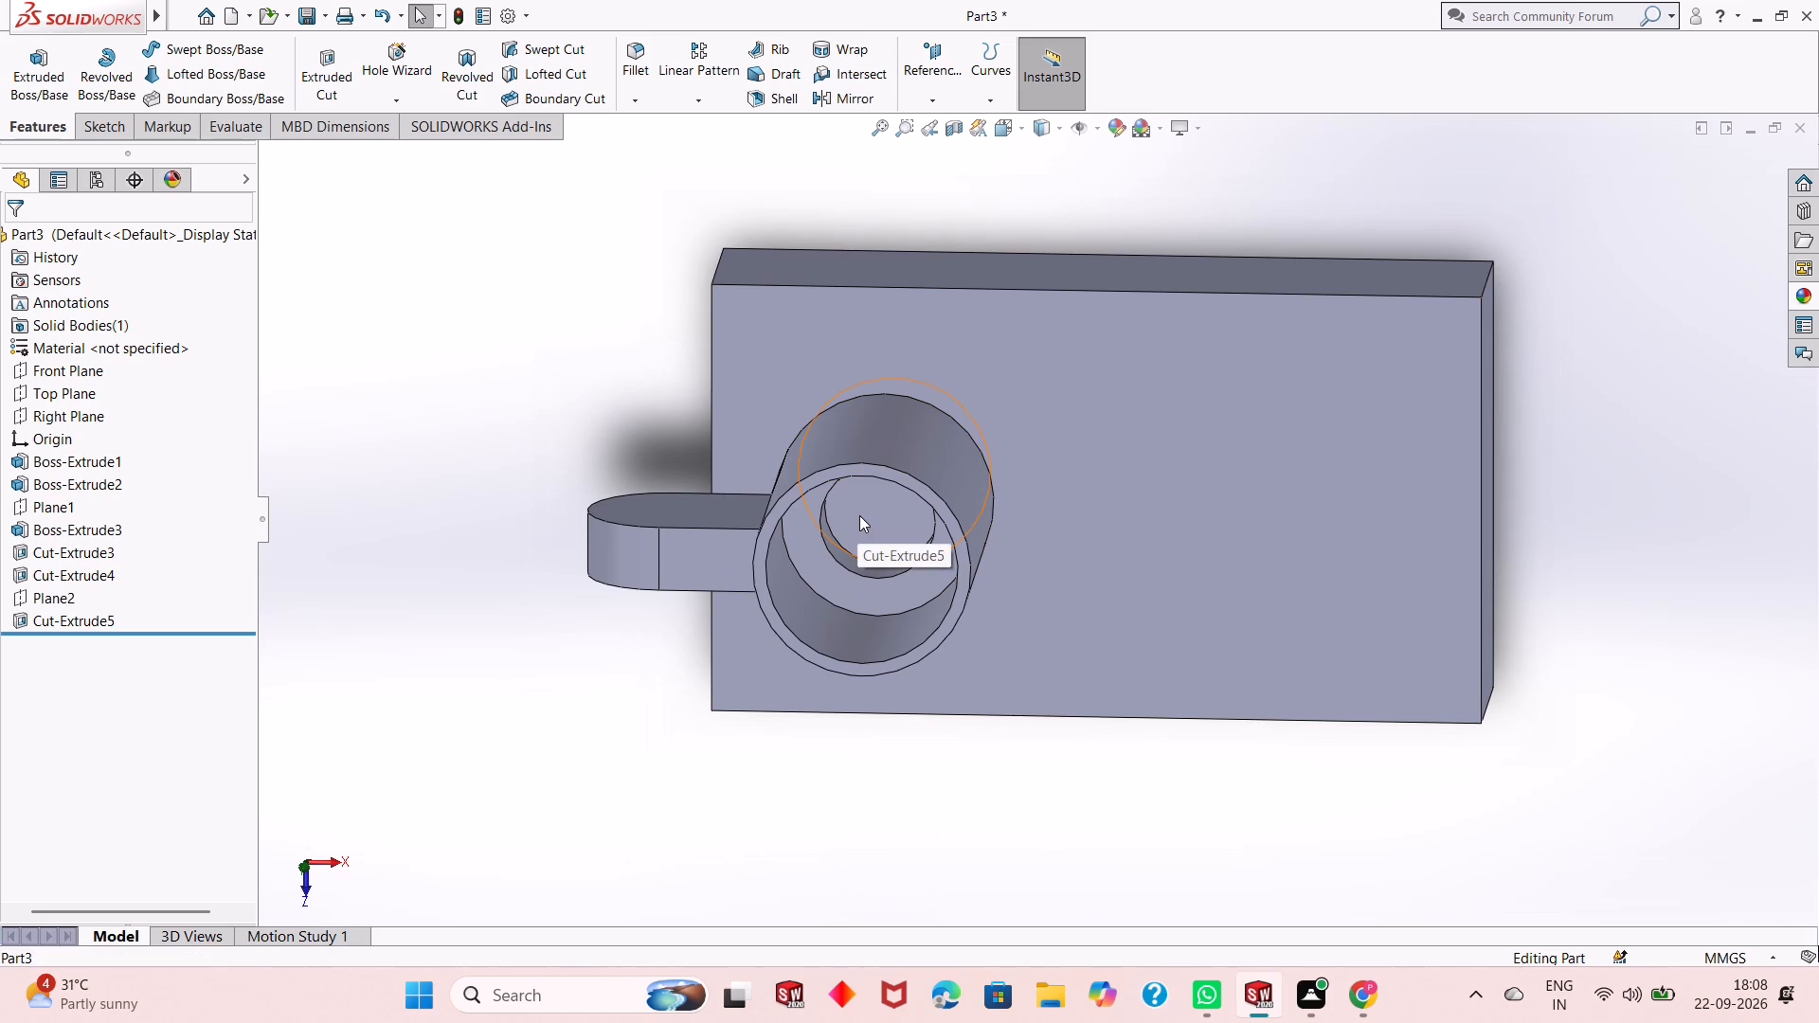
pyautogui.click(940, 467)
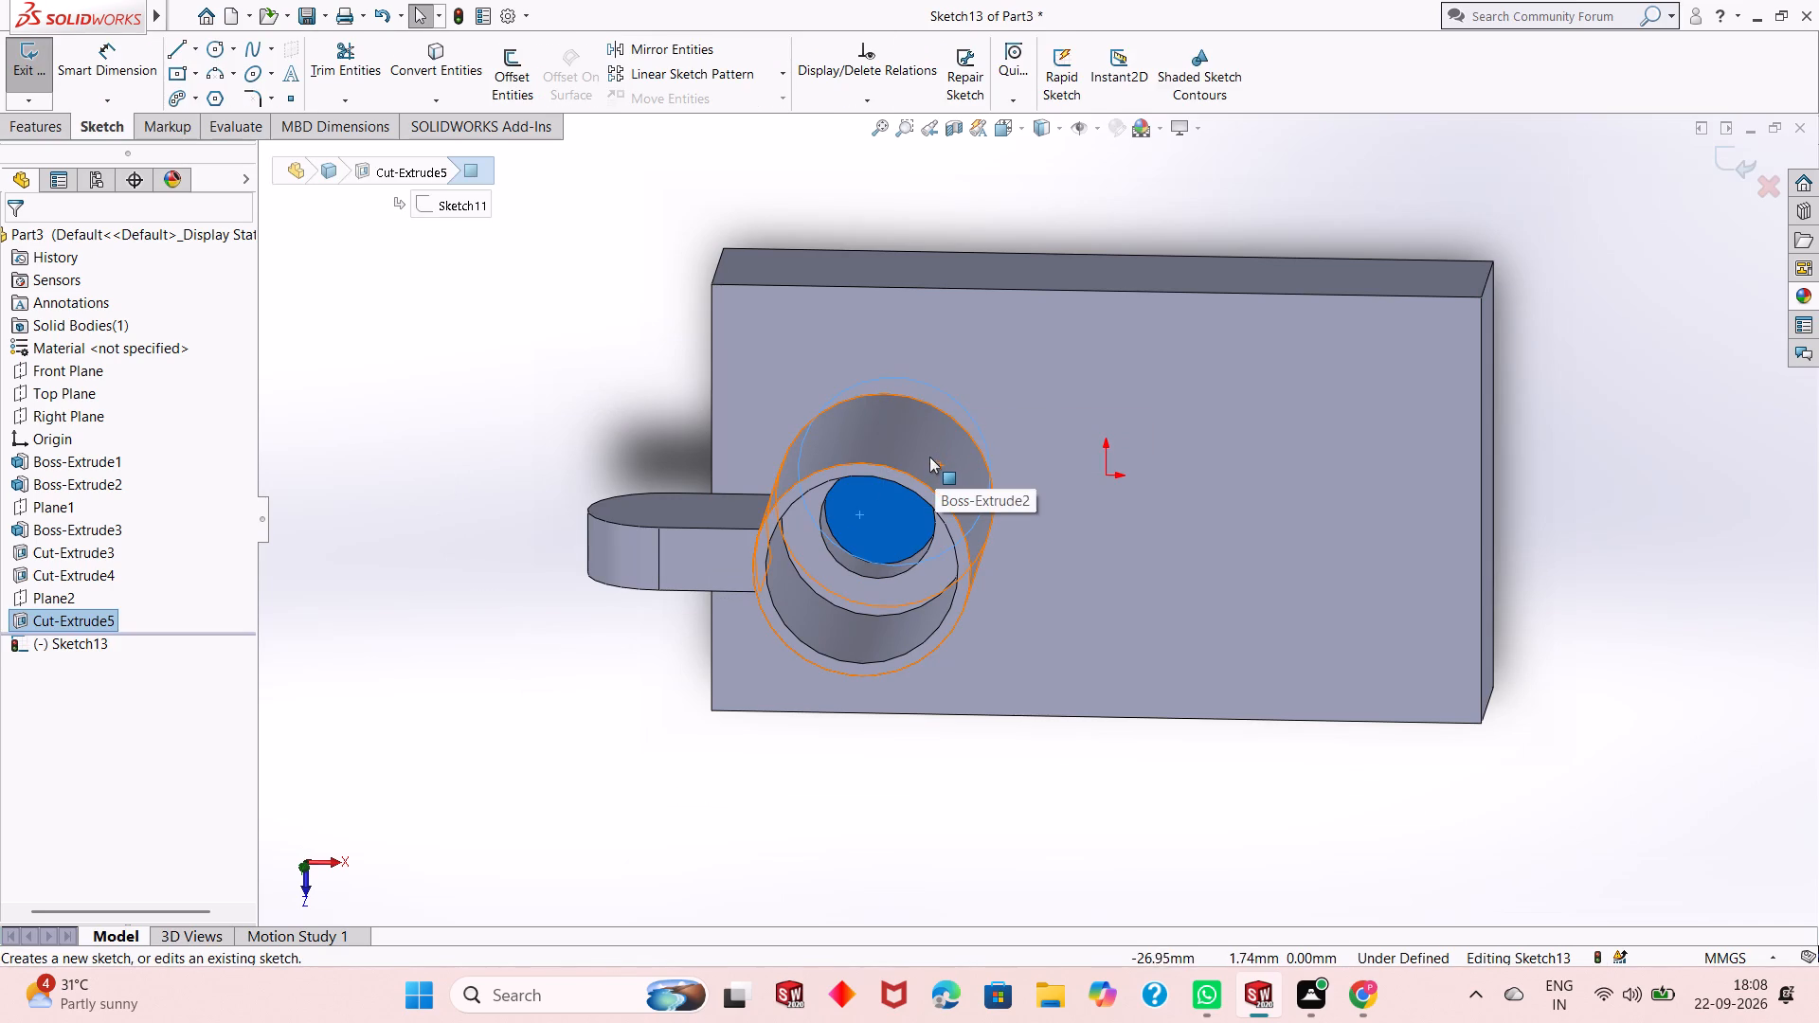
pyautogui.hotkey('ctrl', '8')
pyautogui.press('Escape')
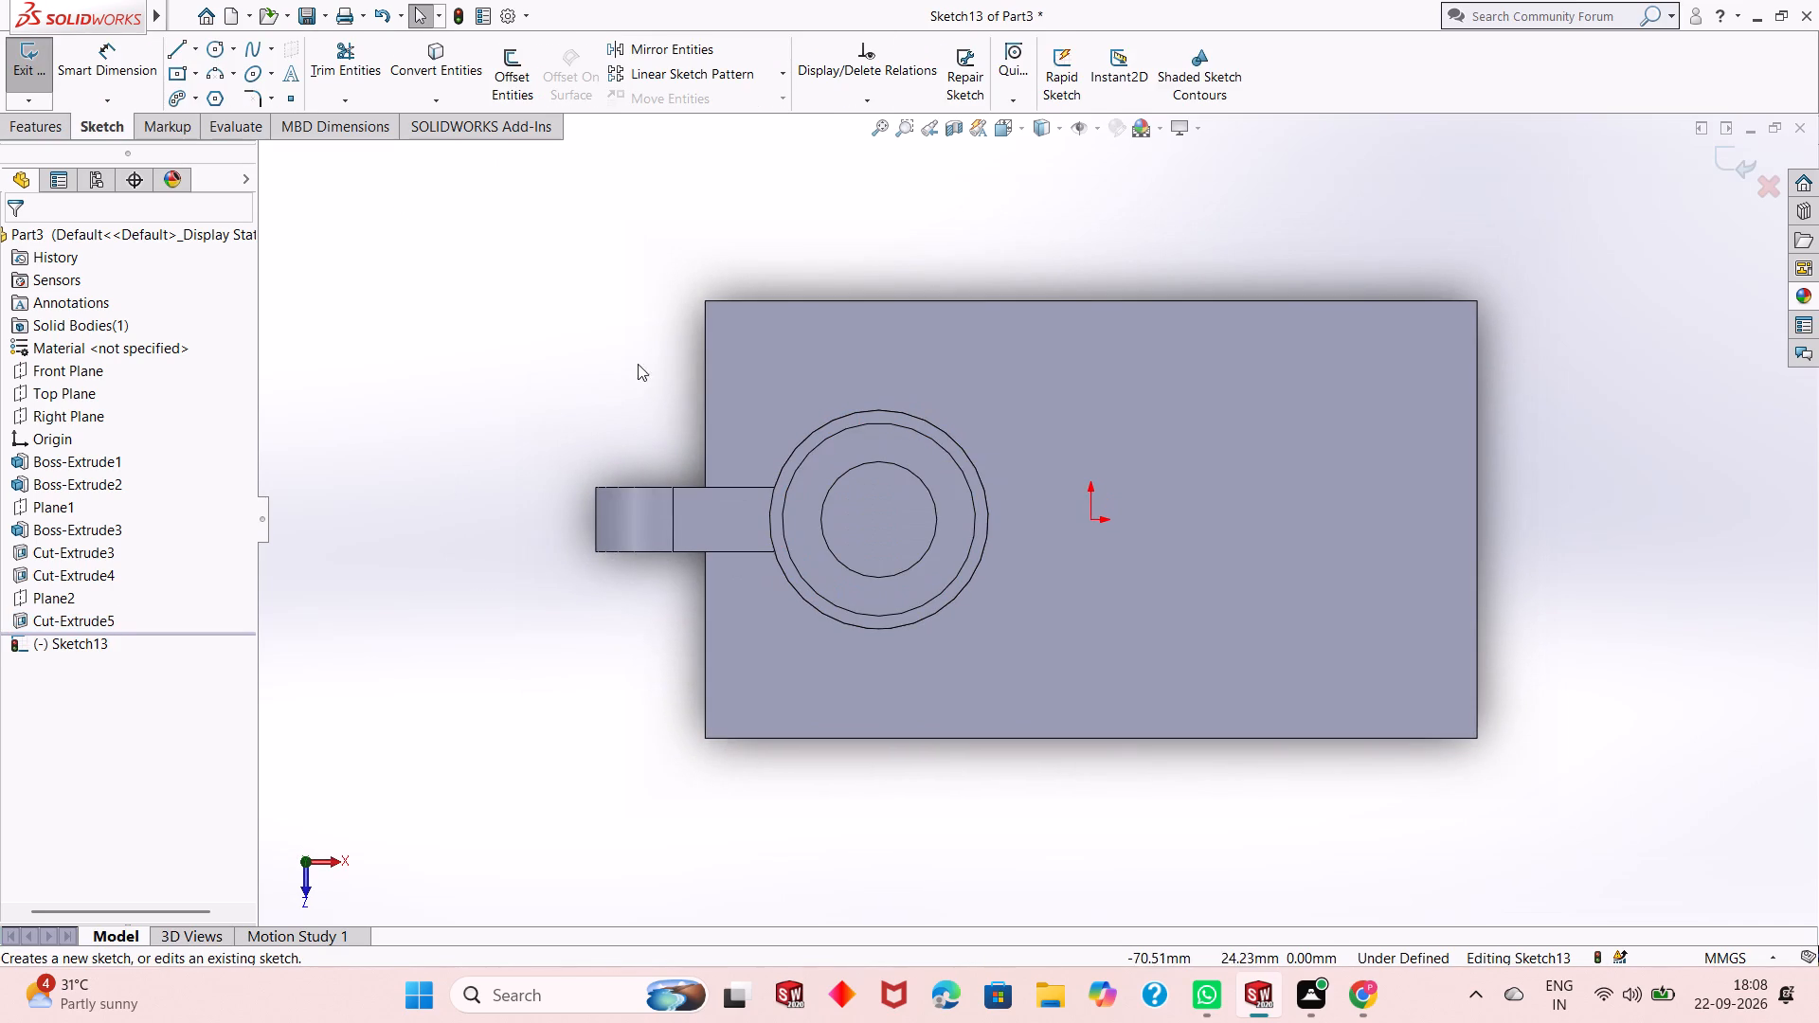
pyautogui.click(202, 42)
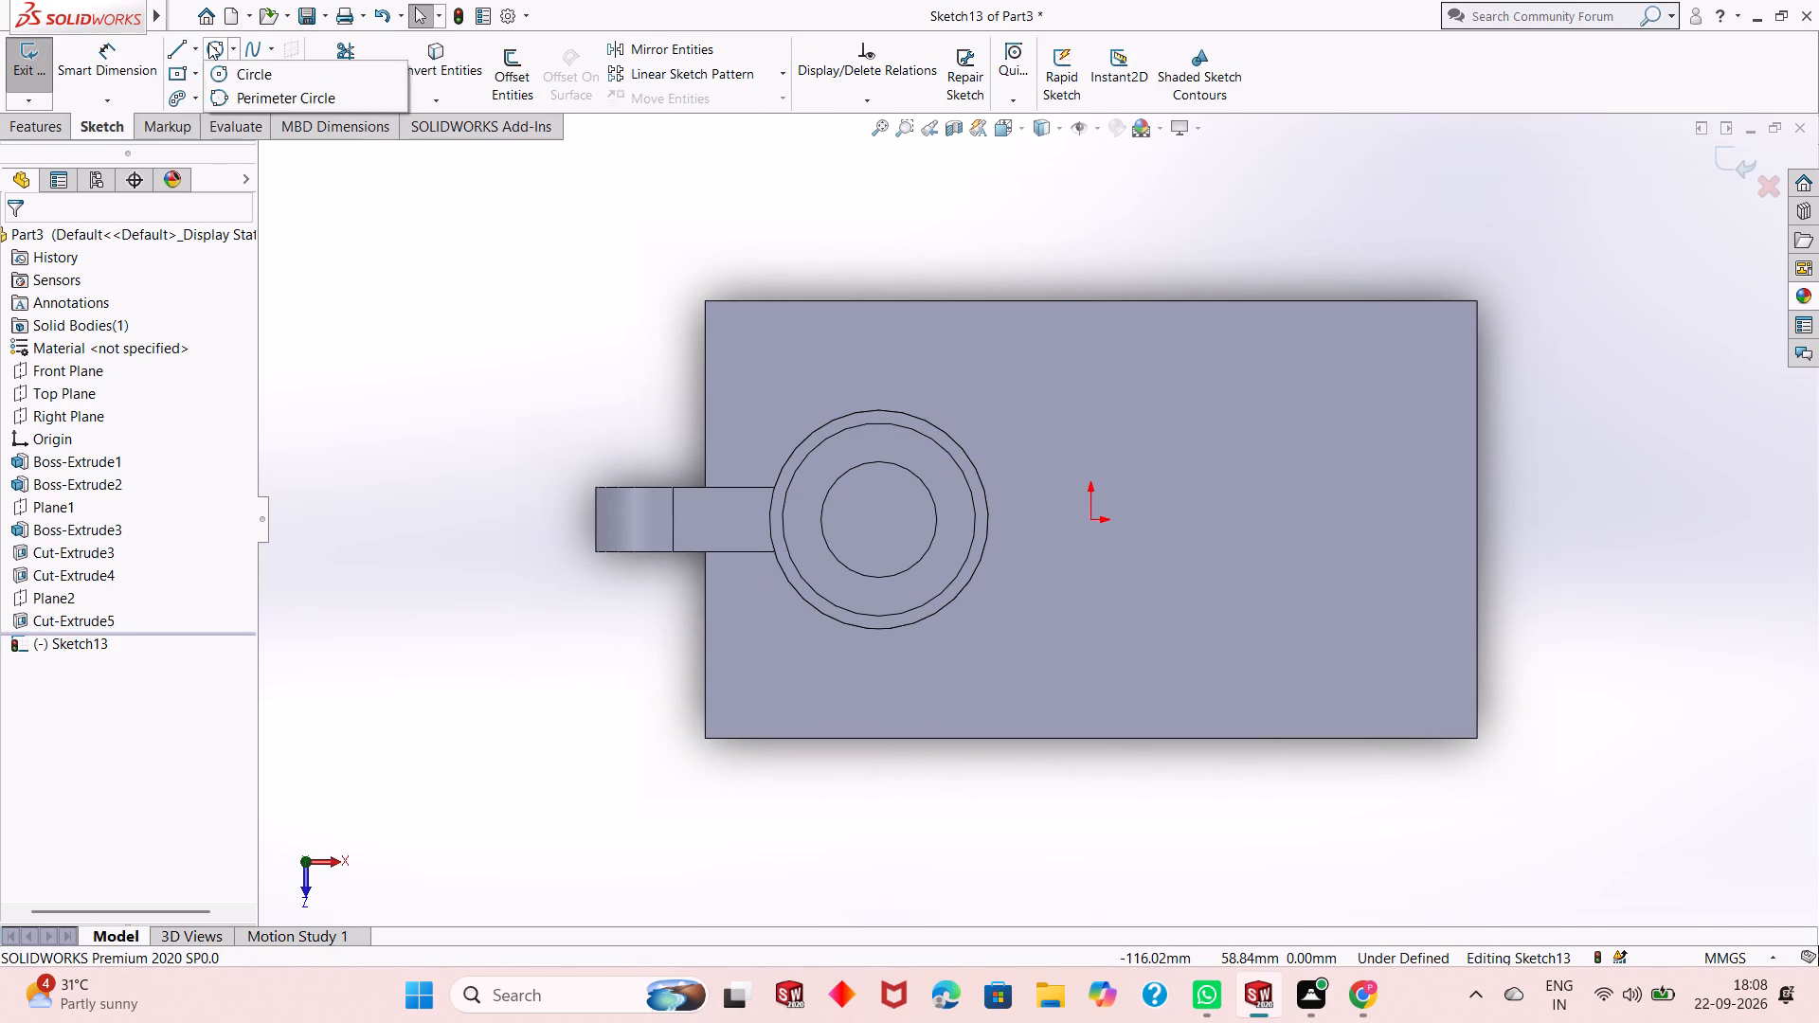
pyautogui.press('Escape')
pyautogui.click(209, 45)
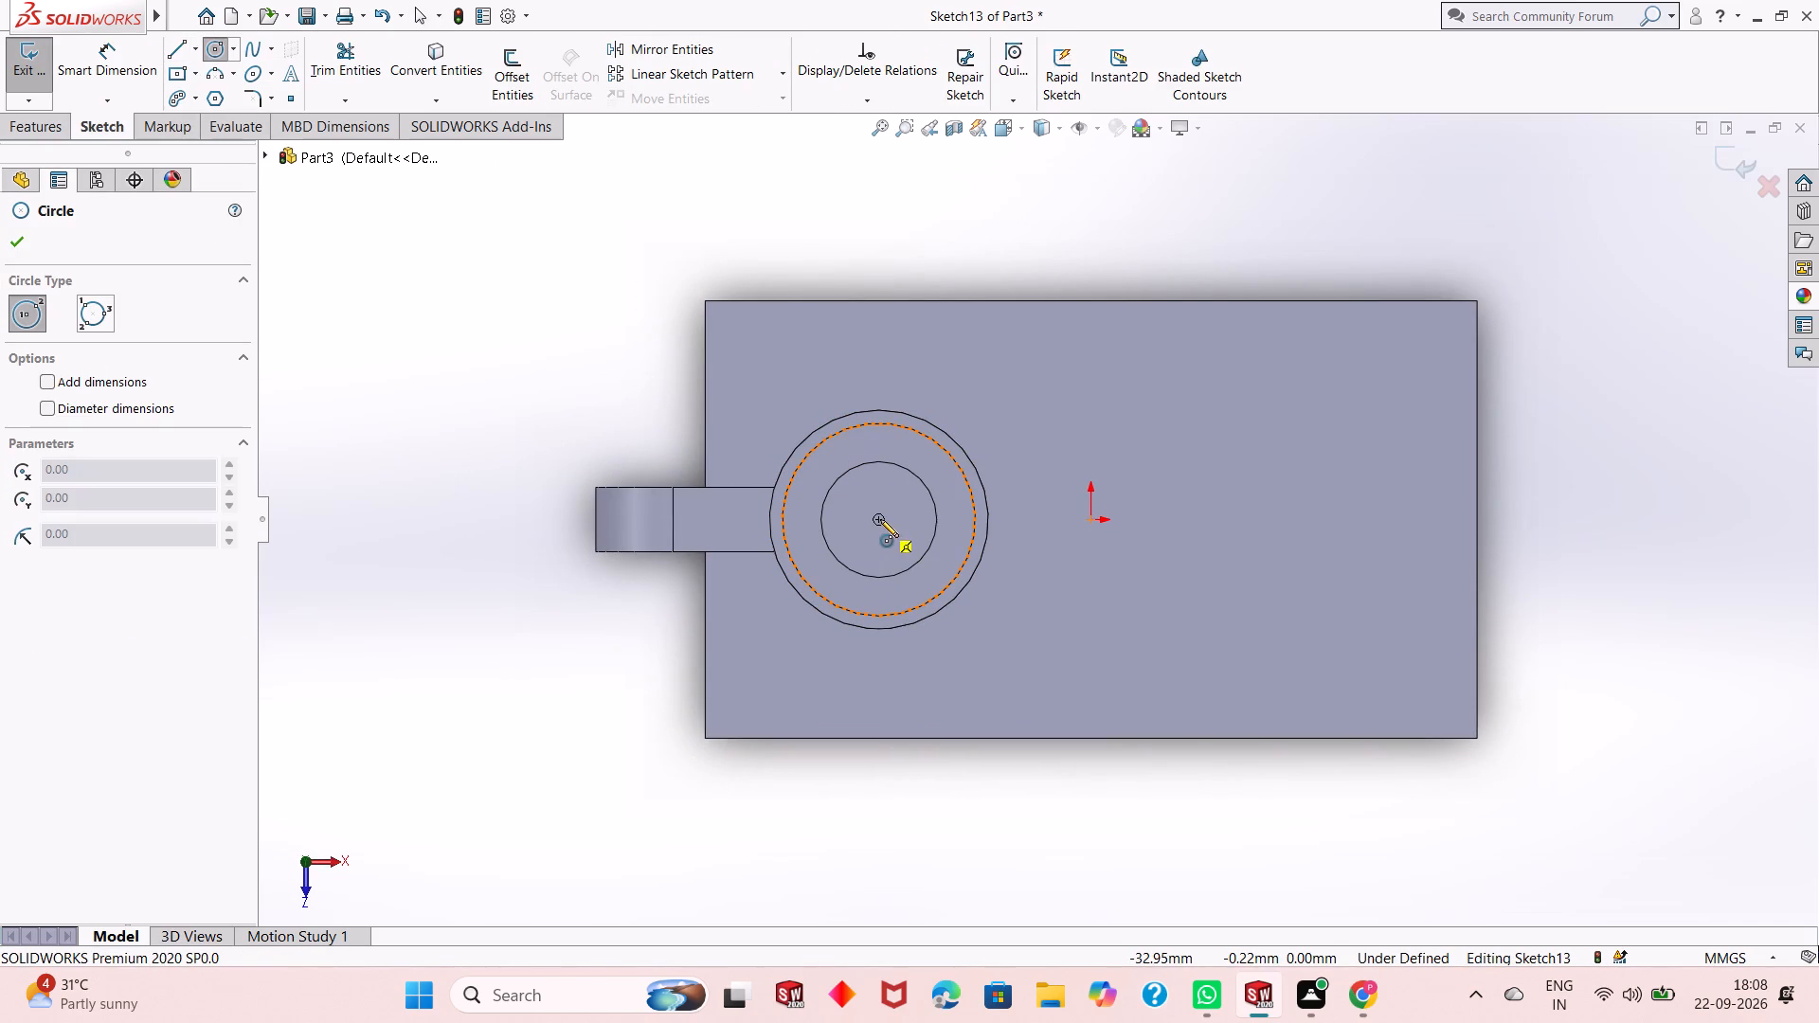
pyautogui.click(880, 518)
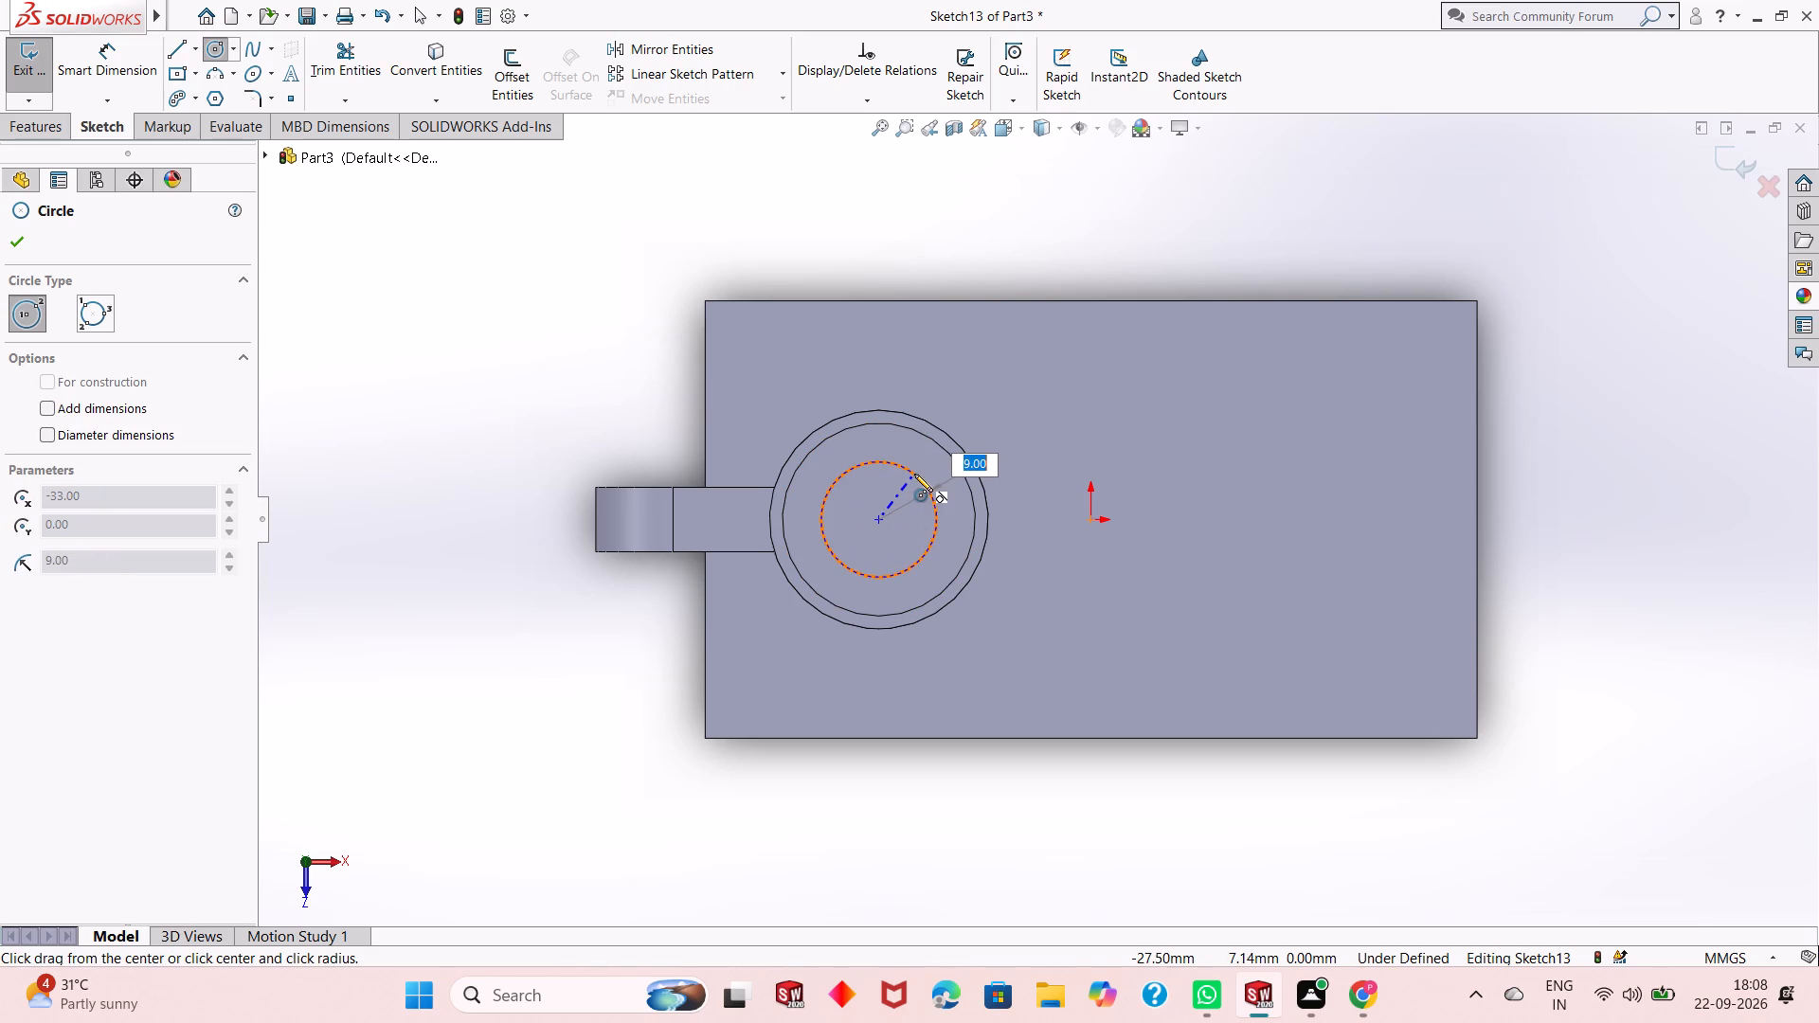
pyautogui.click(914, 474)
pyautogui.press('Escape')
pyautogui.press('Escape')
pyautogui.press('Escape')
pyautogui.press('Escape')
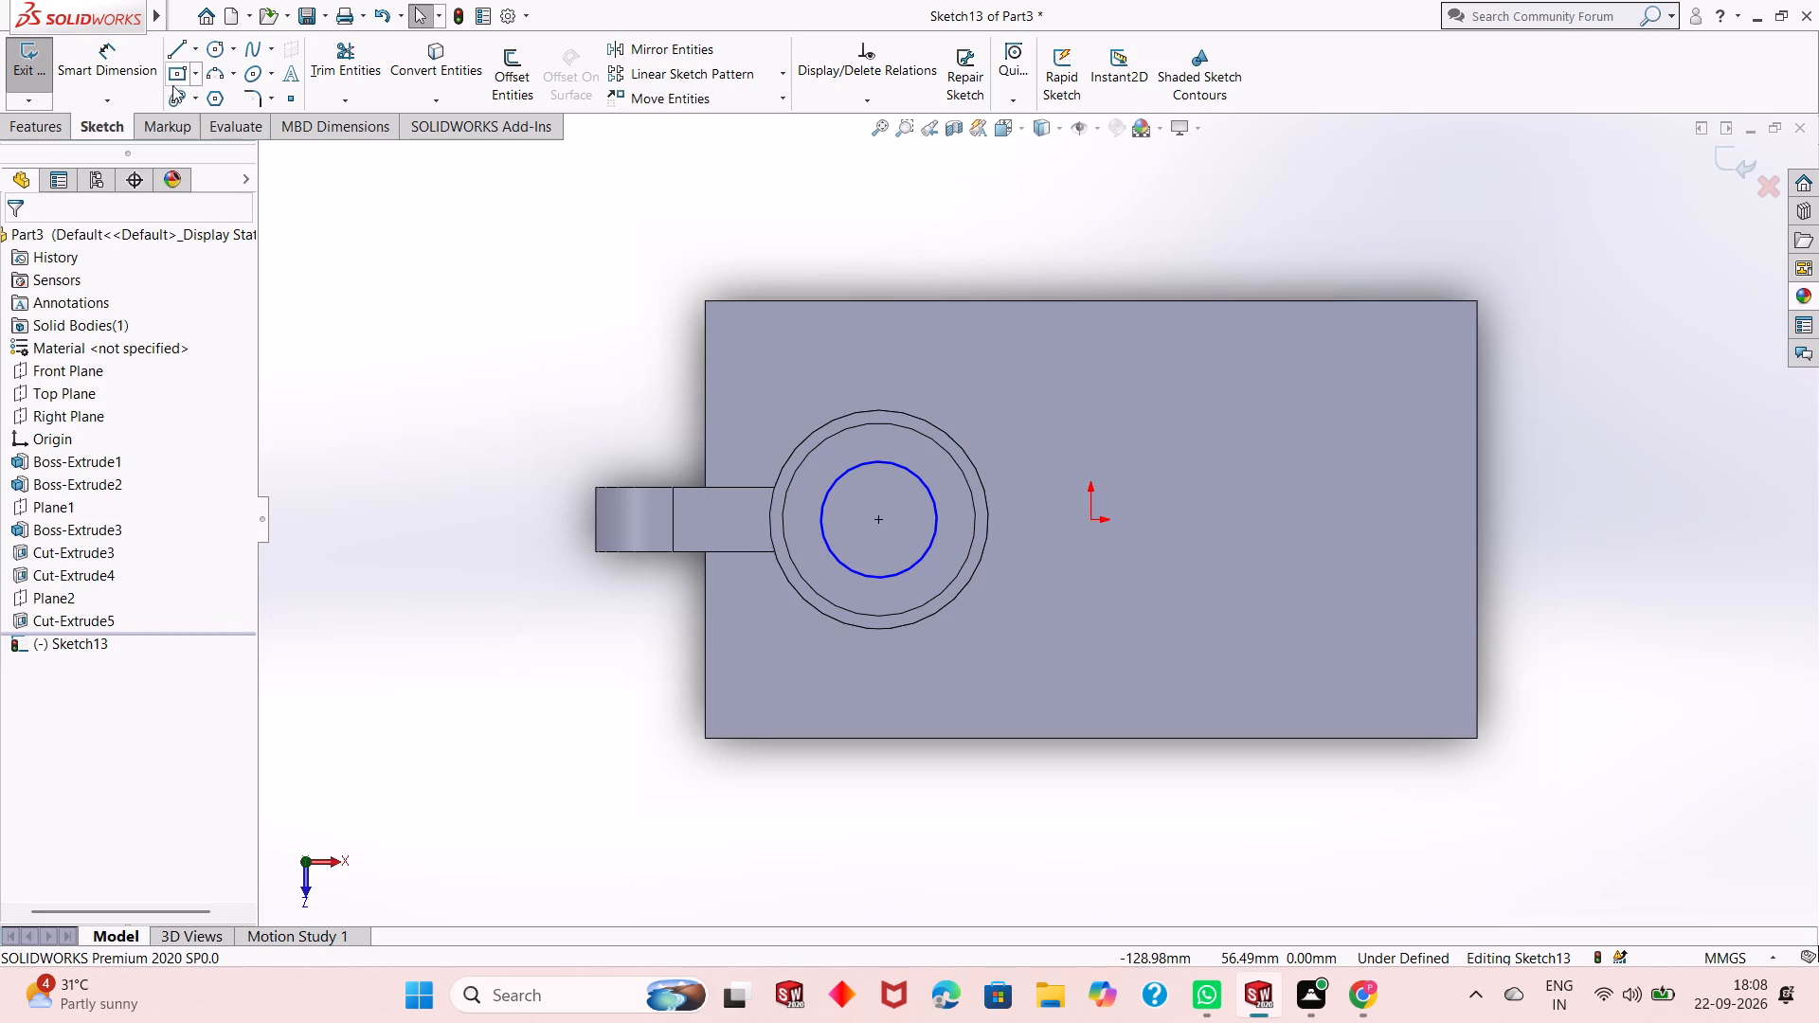
# Dimension the new circle's diameter at 18 mm.
pyautogui.click(150, 74)
pyautogui.click(846, 565)
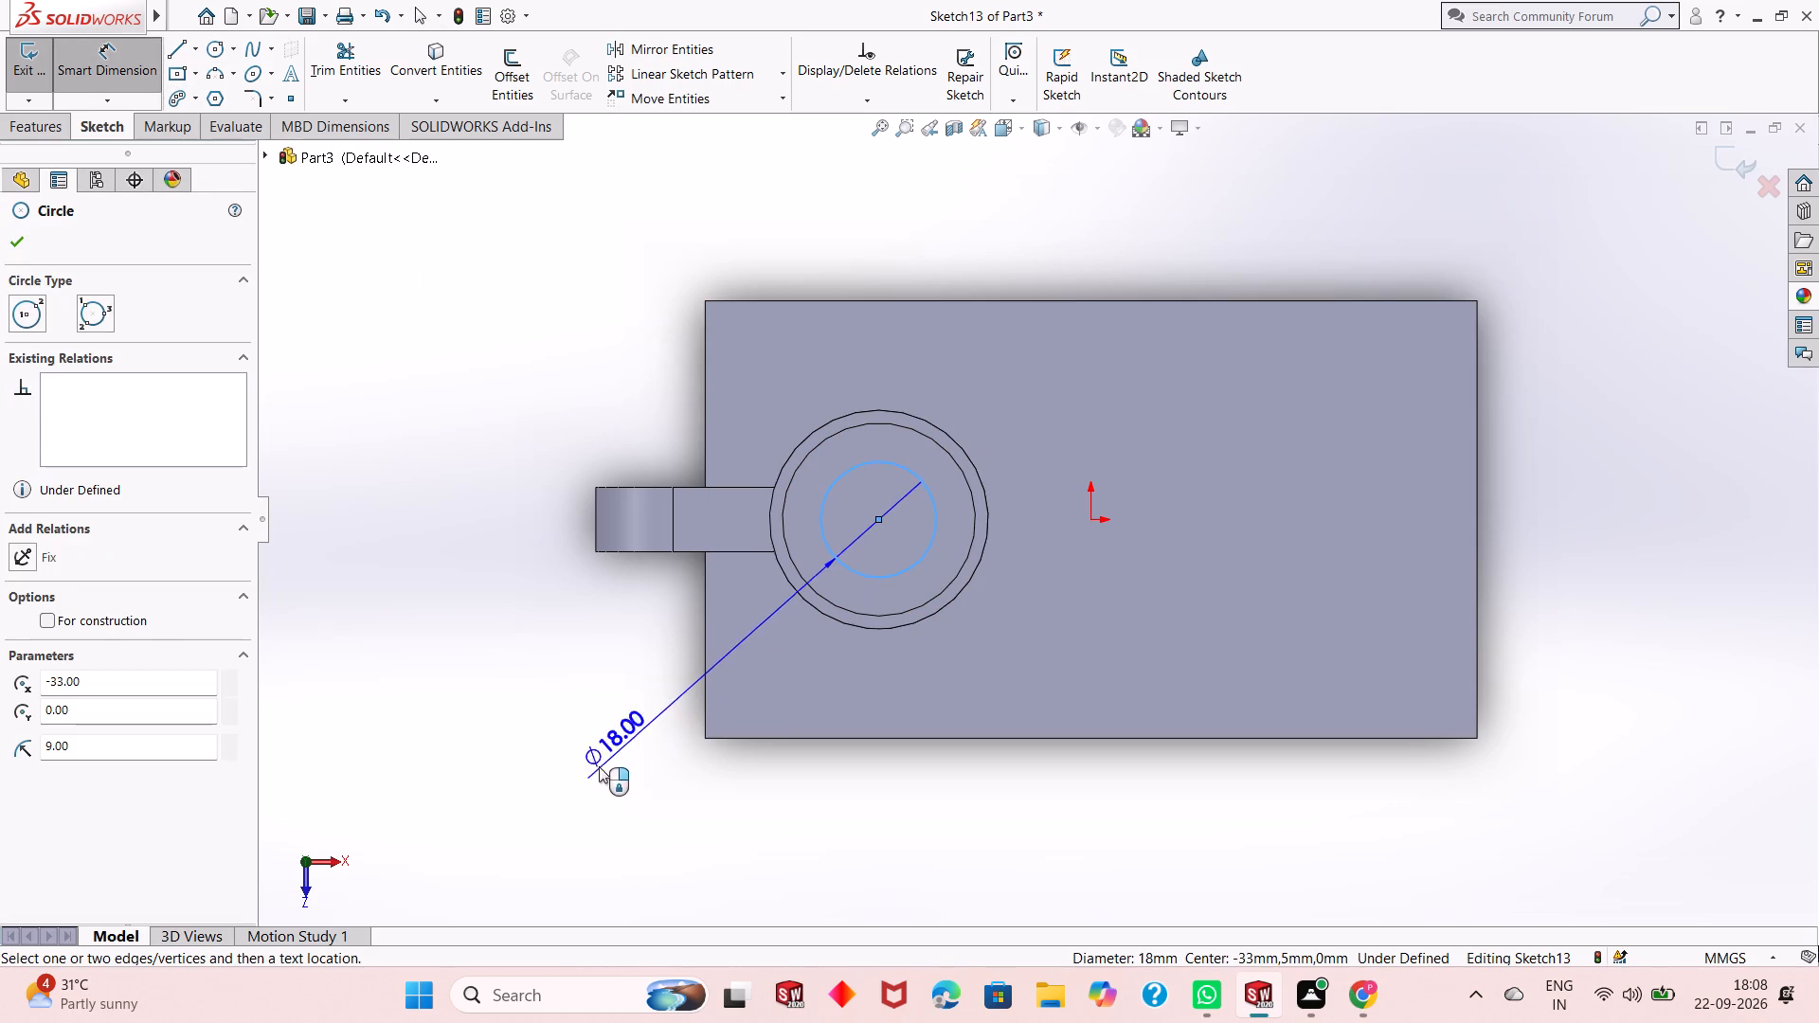
pyautogui.click(594, 773)
pyautogui.click(511, 745)
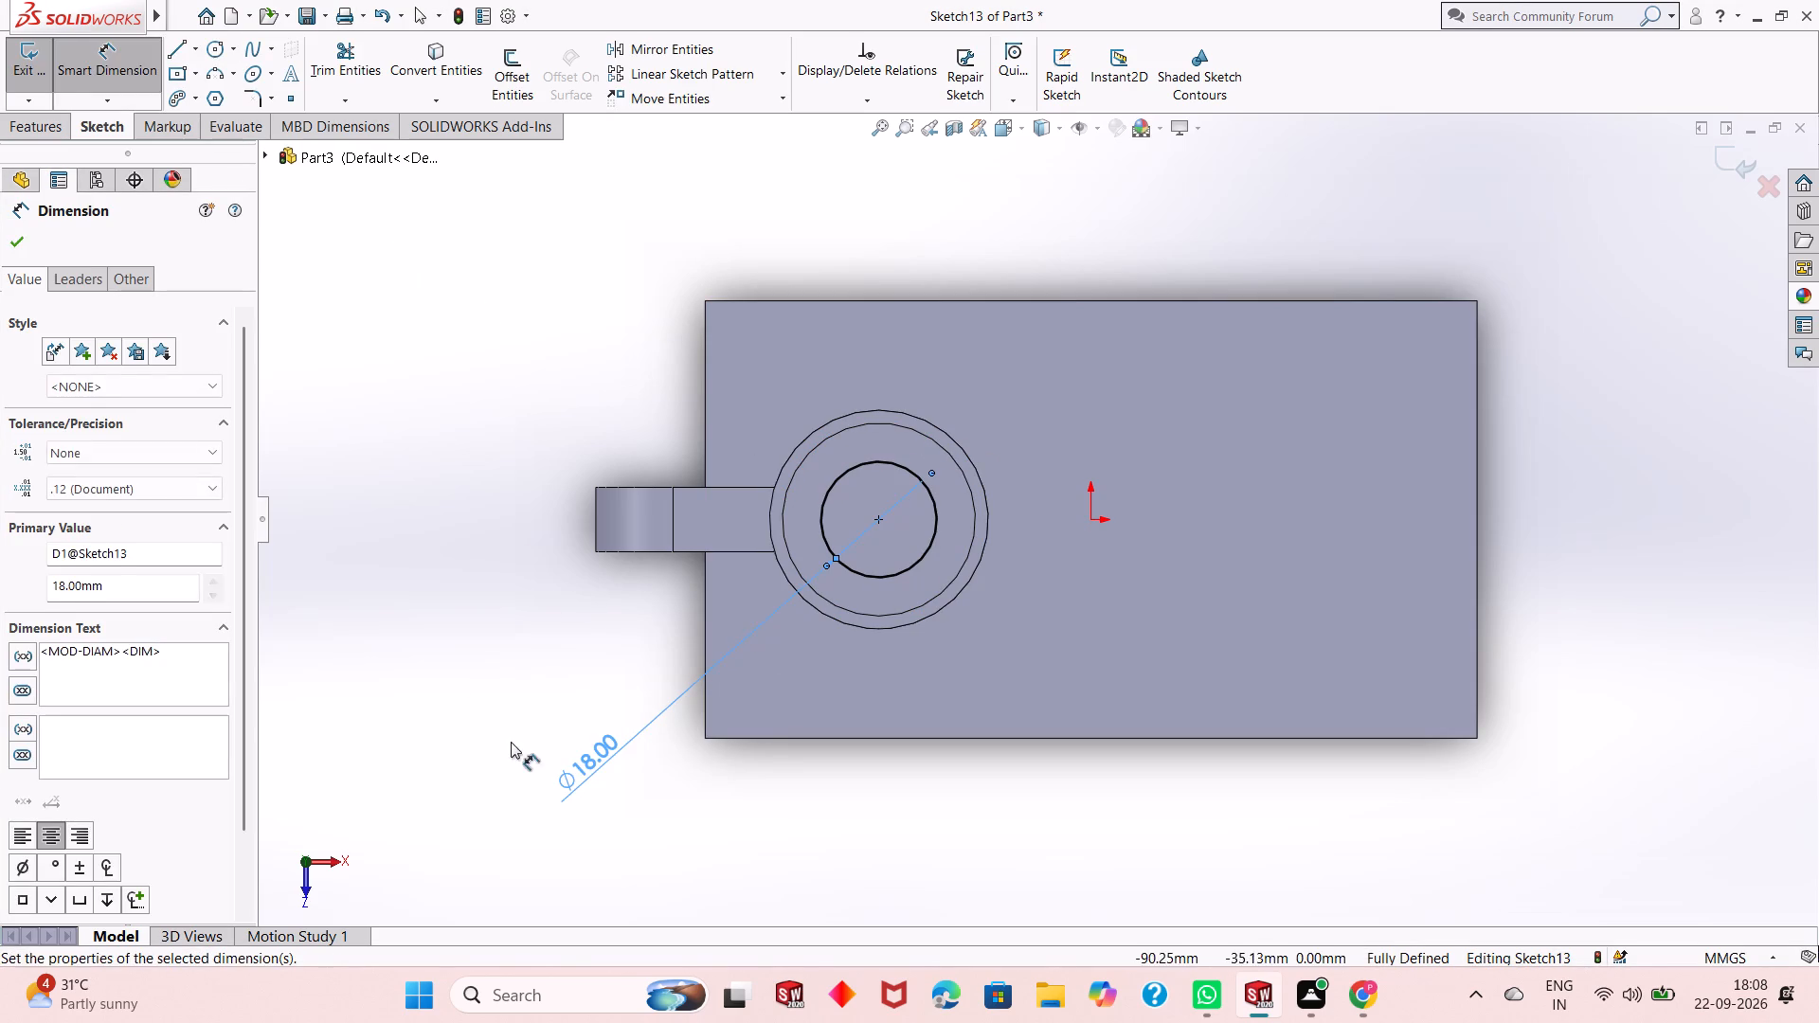
pyautogui.press('Escape')
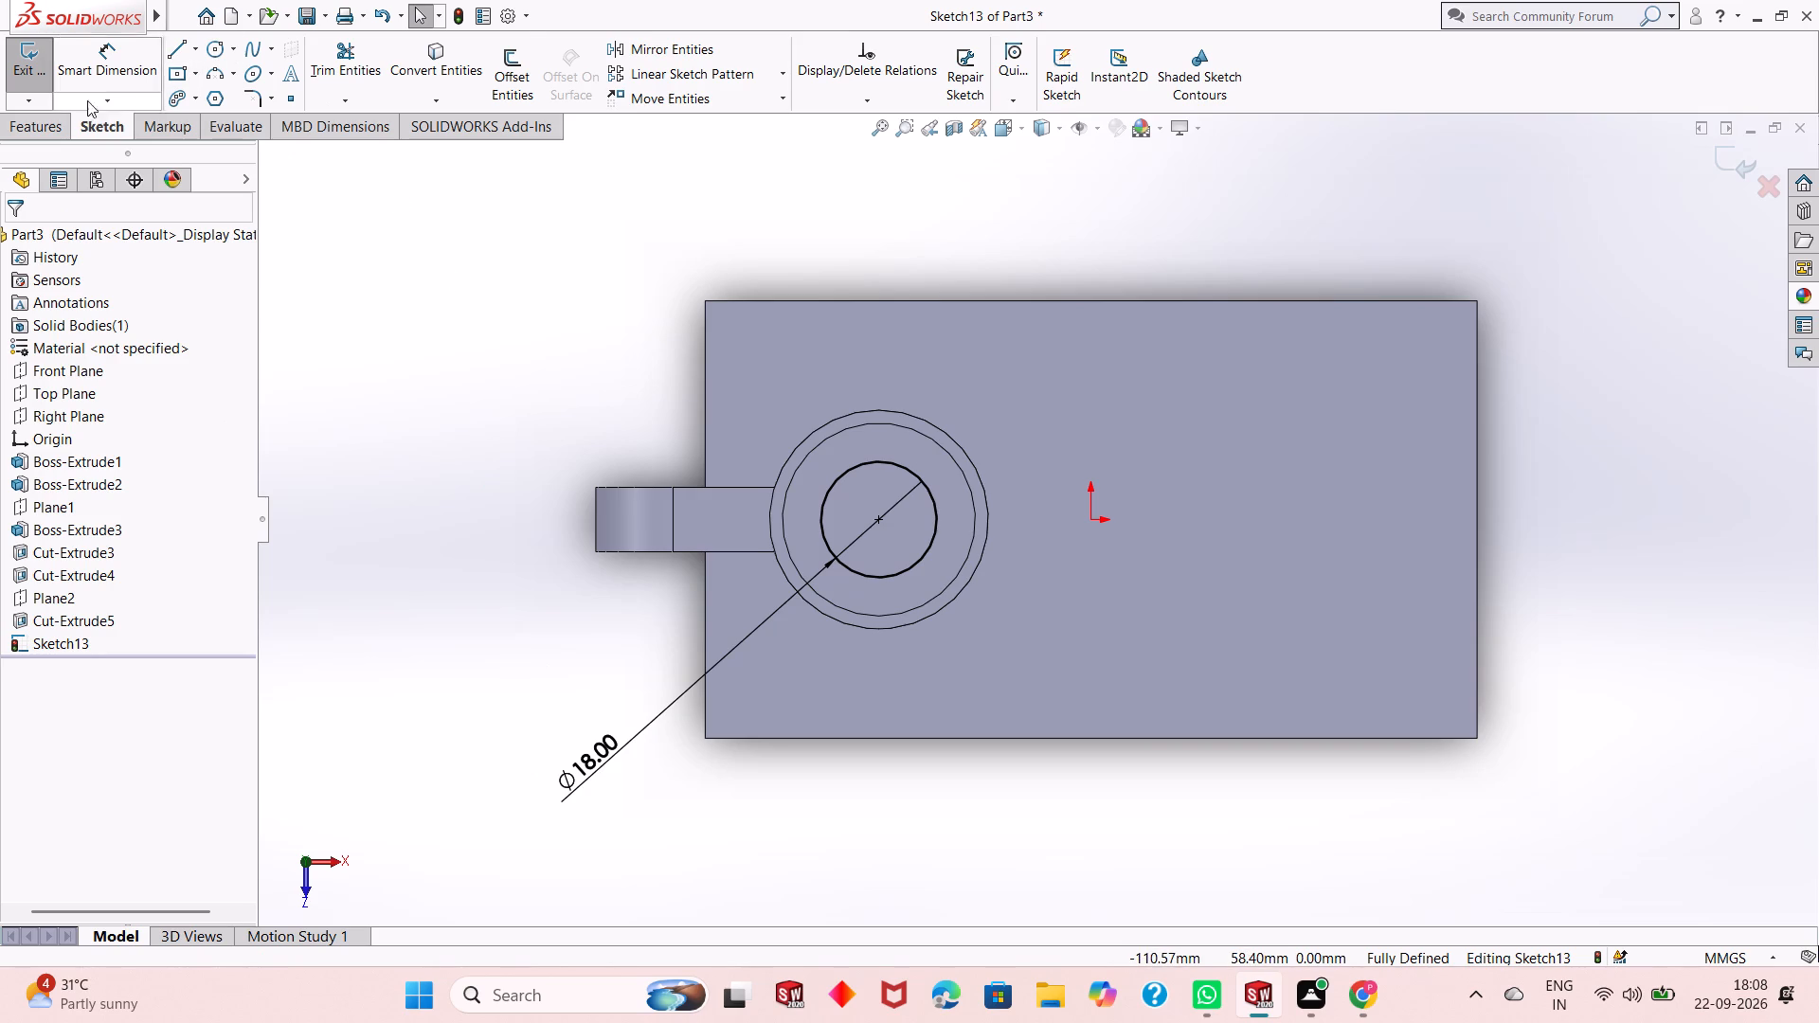
# Cut-extrude the 18 mm circle downward from its sketch plane to a blind depth of 25 mm.
pyautogui.click(44, 123)
pyautogui.click(317, 56)
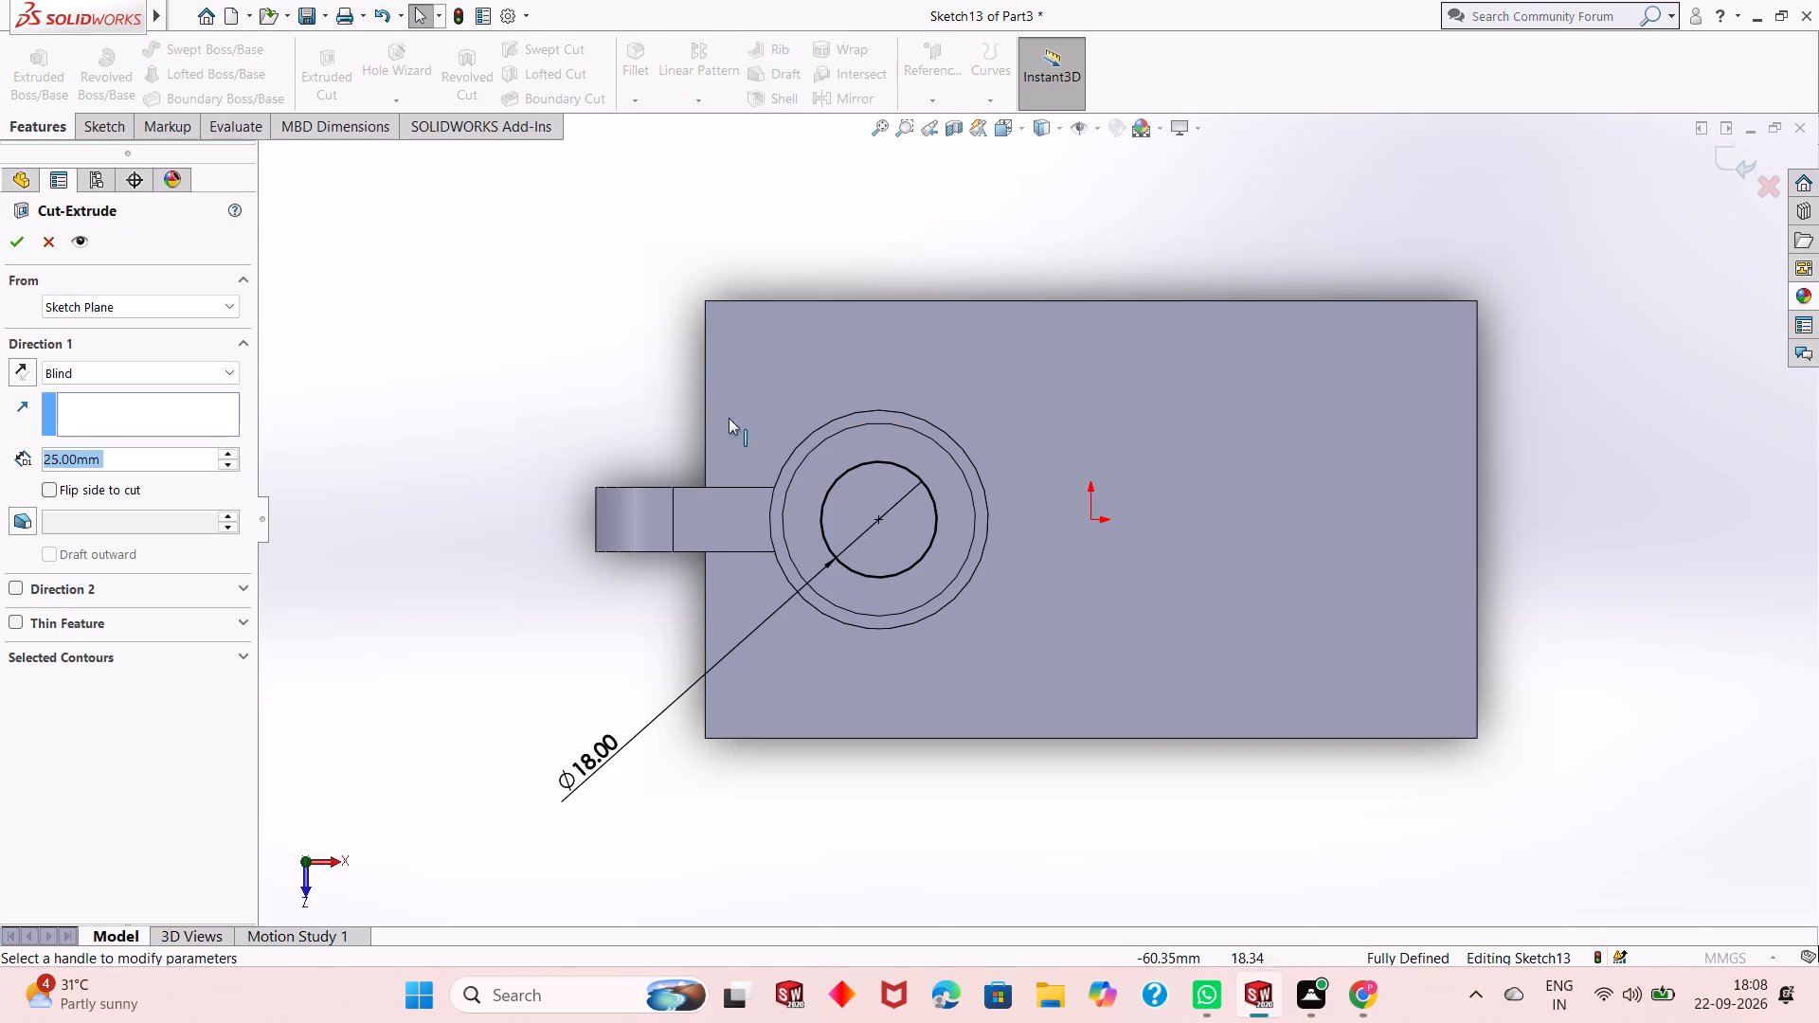
pyautogui.moveTo(942, 590); pyautogui.dragTo(945, 400, button='middle')
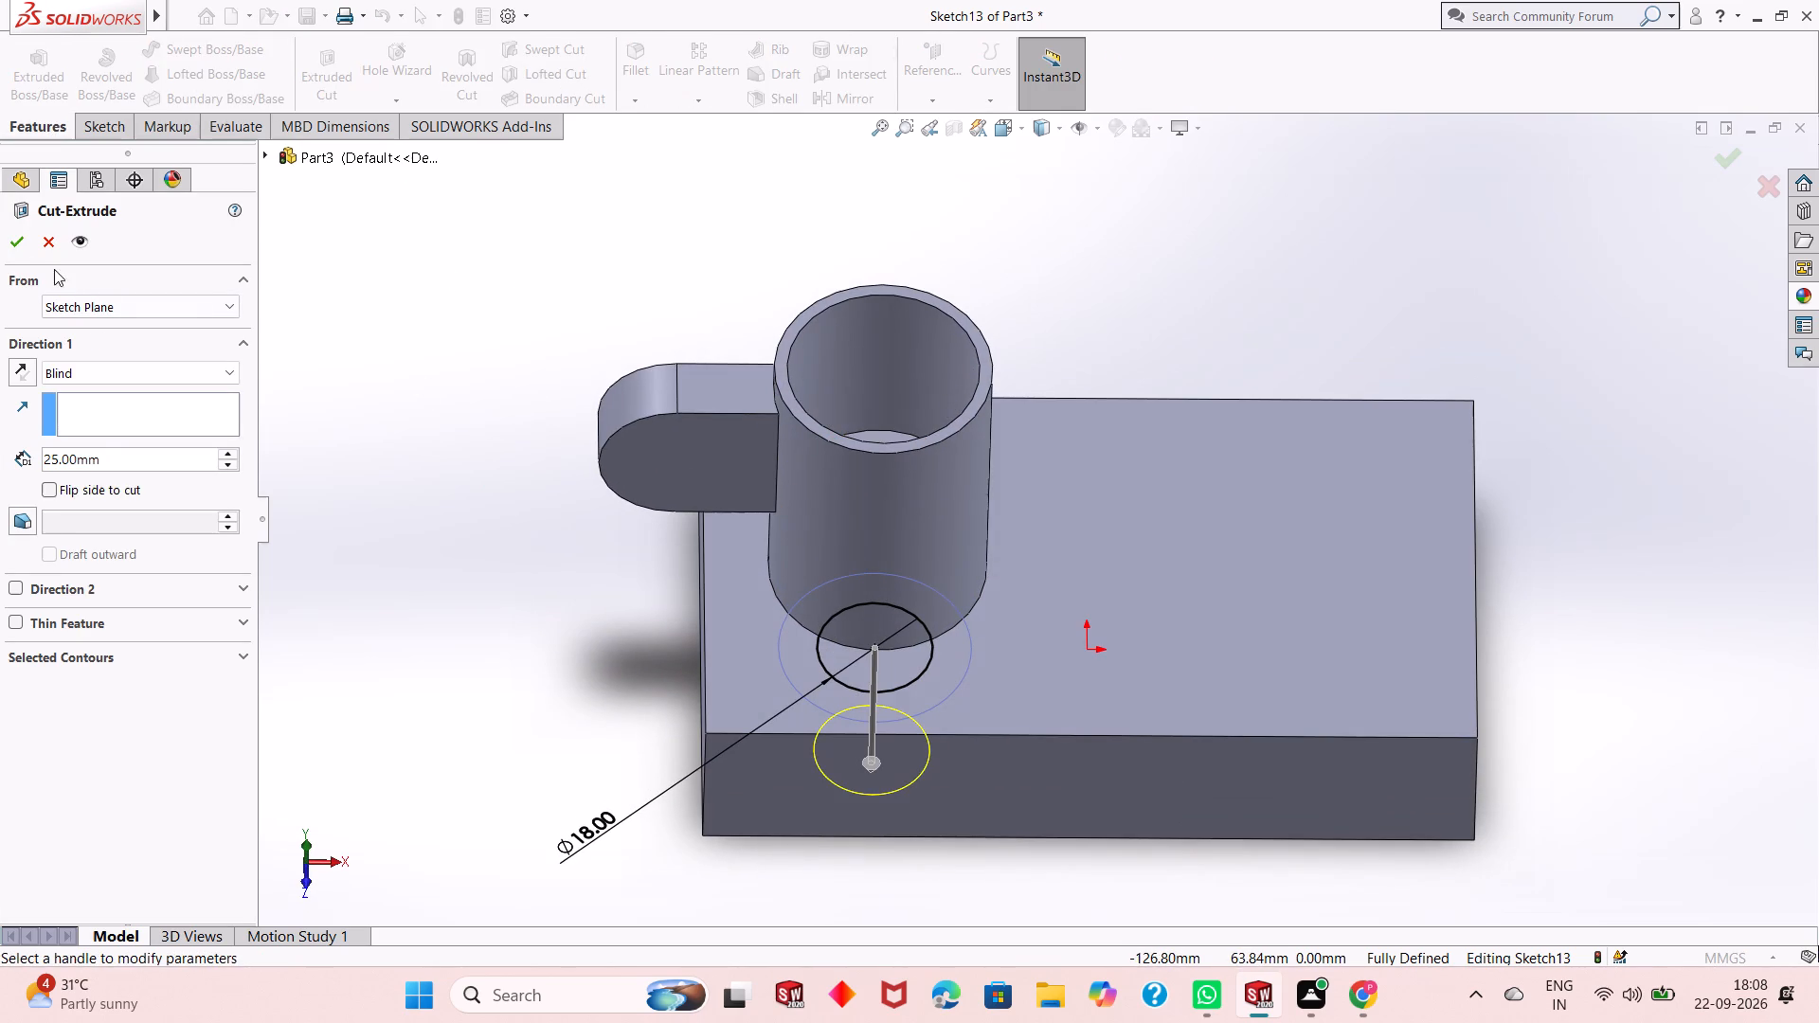
pyautogui.click(21, 249)
pyautogui.press('Escape')
# Examine the bore and the block from above, from below, from the side and from the front.
pyautogui.moveTo(1016, 686); pyautogui.dragTo(1019, 679, button='middle')
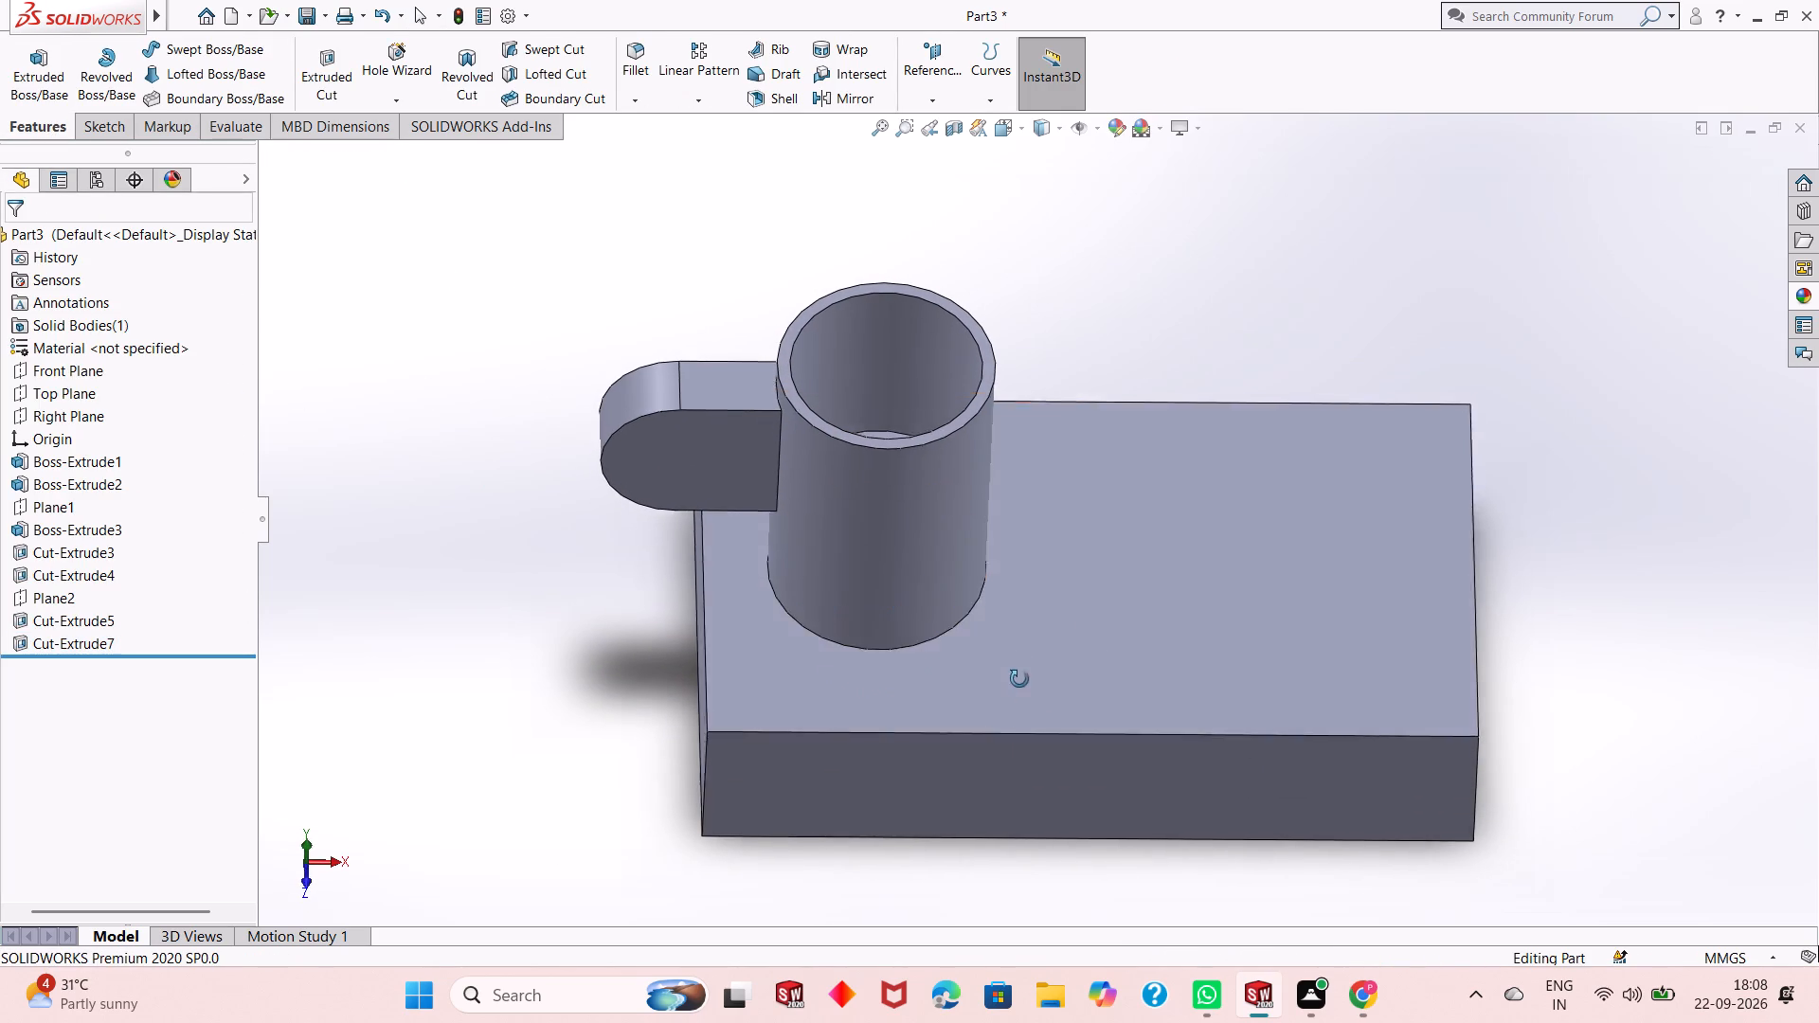
pyautogui.moveTo(1019, 679); pyautogui.dragTo(1020, 660, button='middle')
pyautogui.hotkey('ctrl', '8')
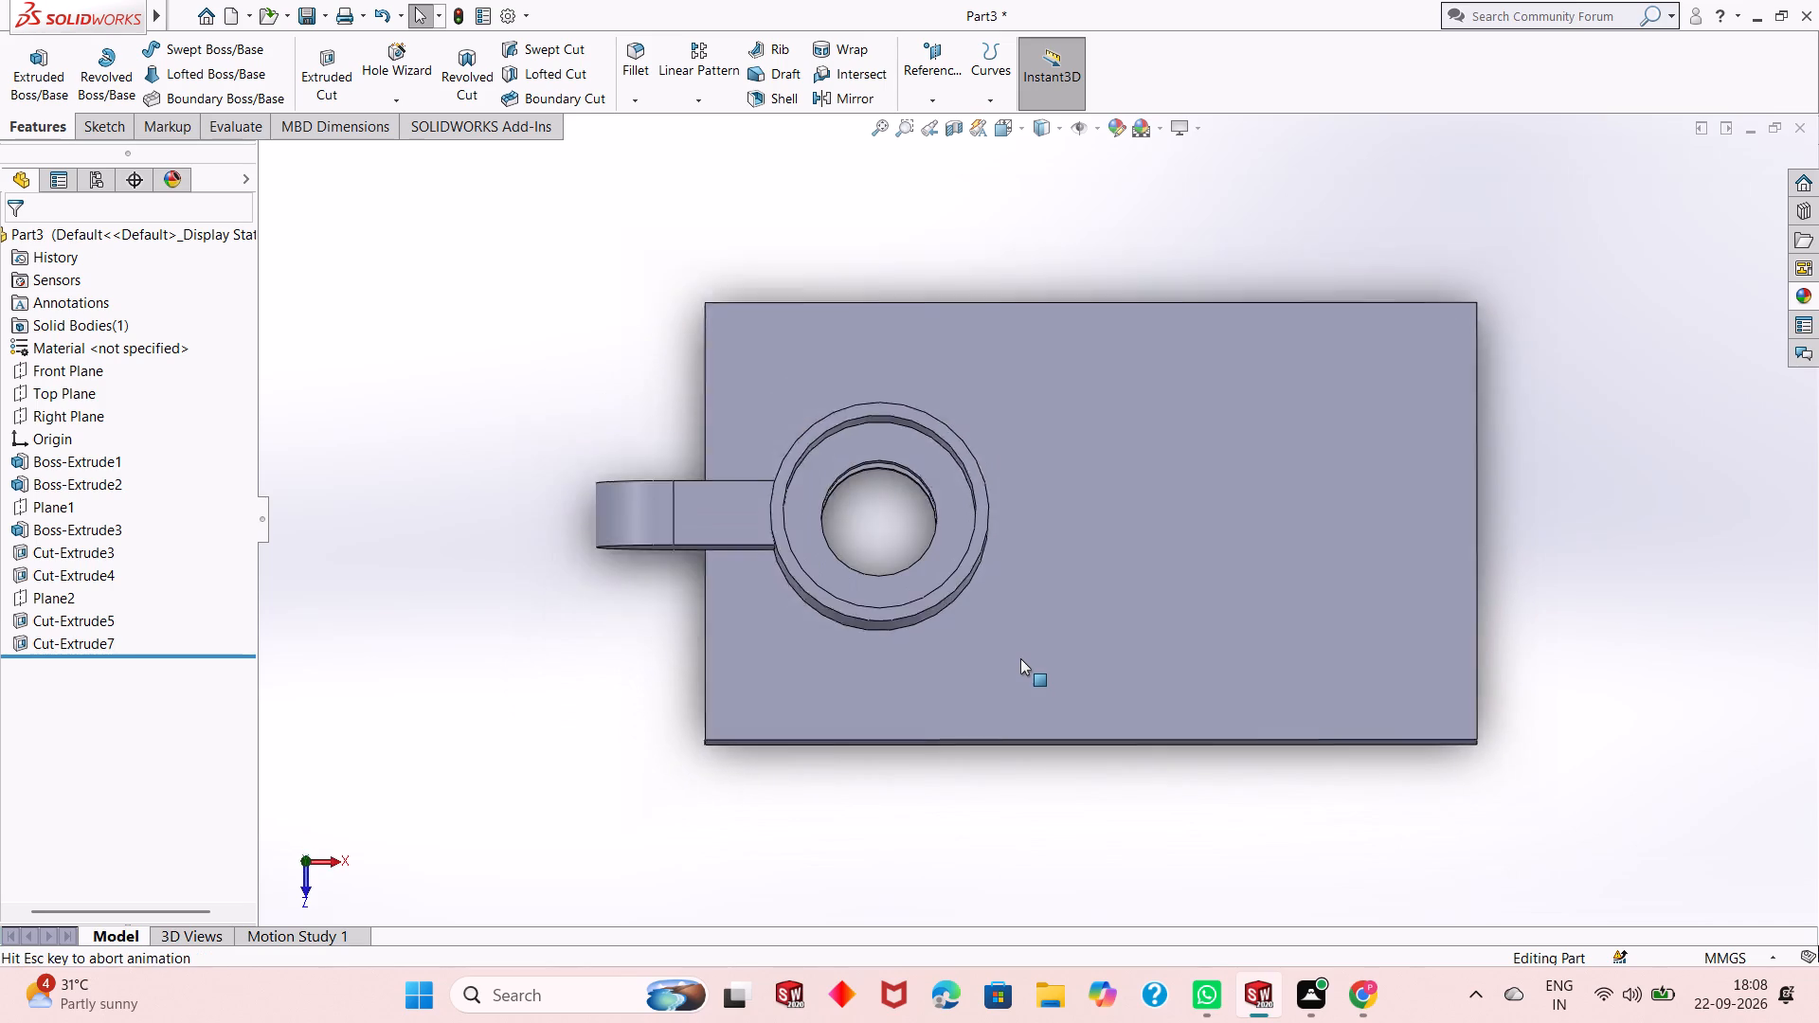
pyautogui.press('Return')
pyautogui.write('p;')
pyautogui.moveTo(1167, 529); pyautogui.dragTo(1166, 761, button='middle')
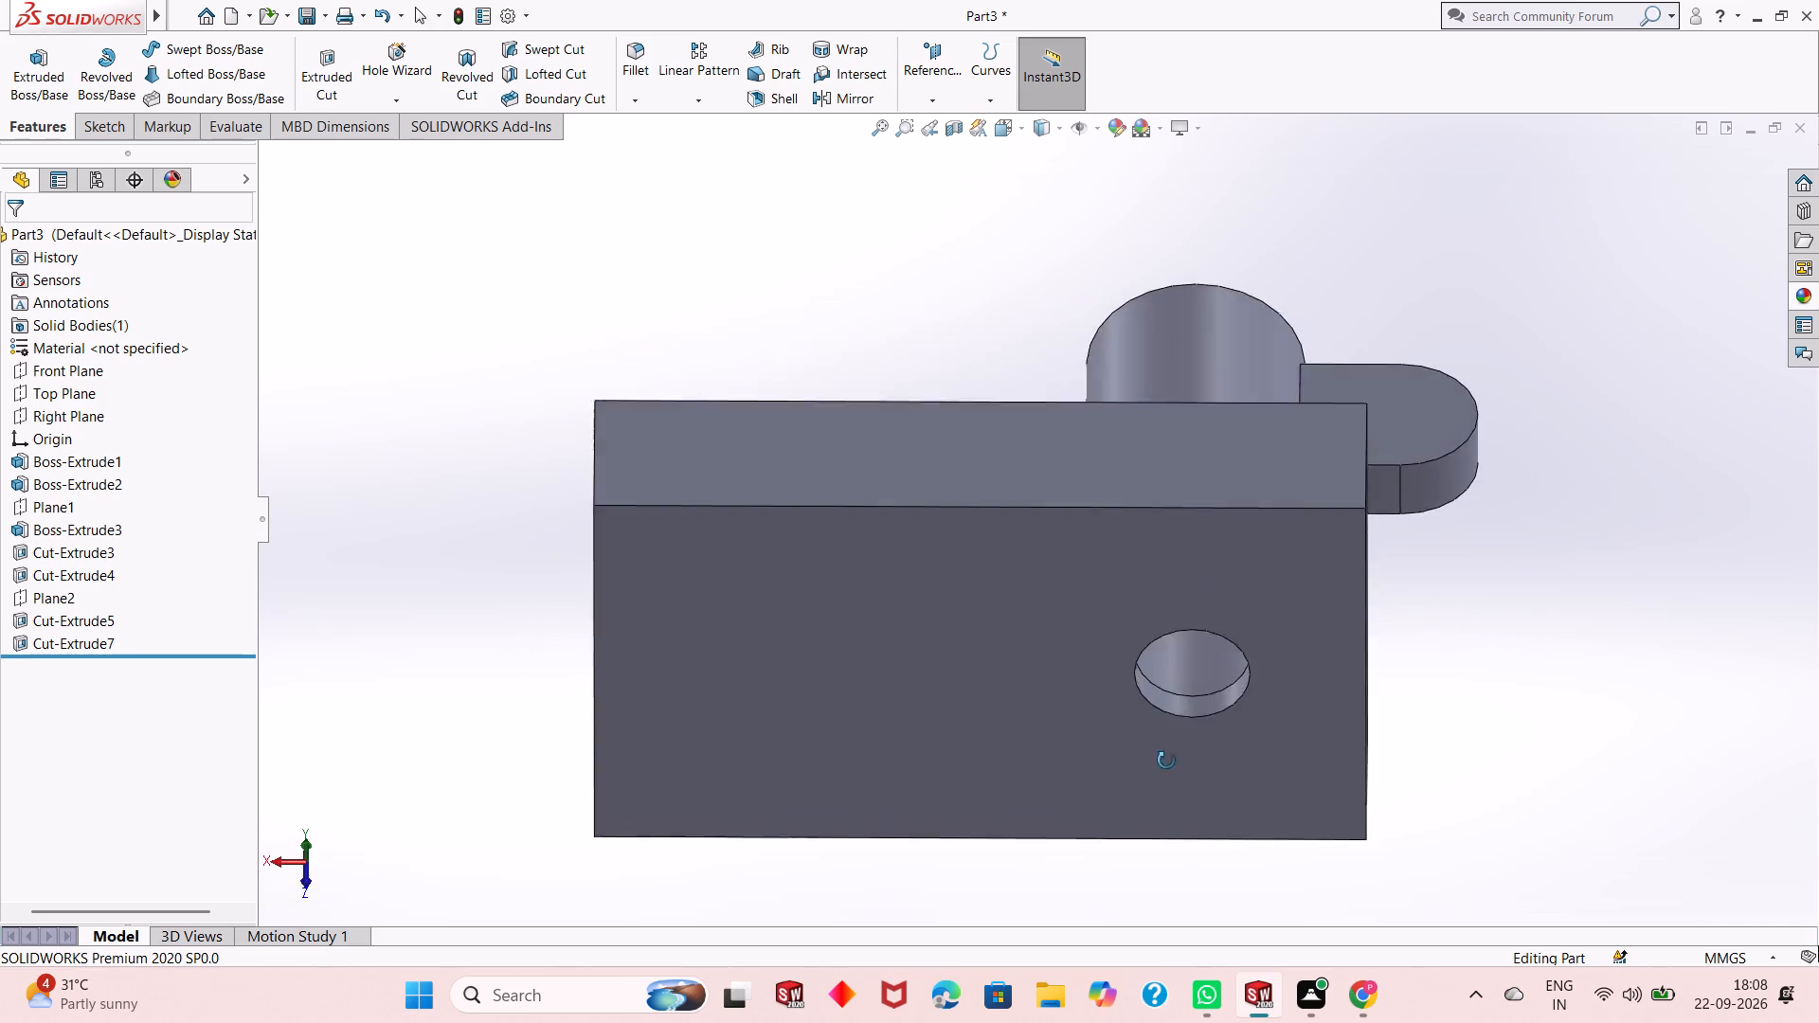
pyautogui.moveTo(1166, 761); pyautogui.dragTo(1166, 809, button='middle')
pyautogui.moveTo(1182, 616); pyautogui.dragTo(930, 715, button='middle')
pyautogui.click(1152, 709)
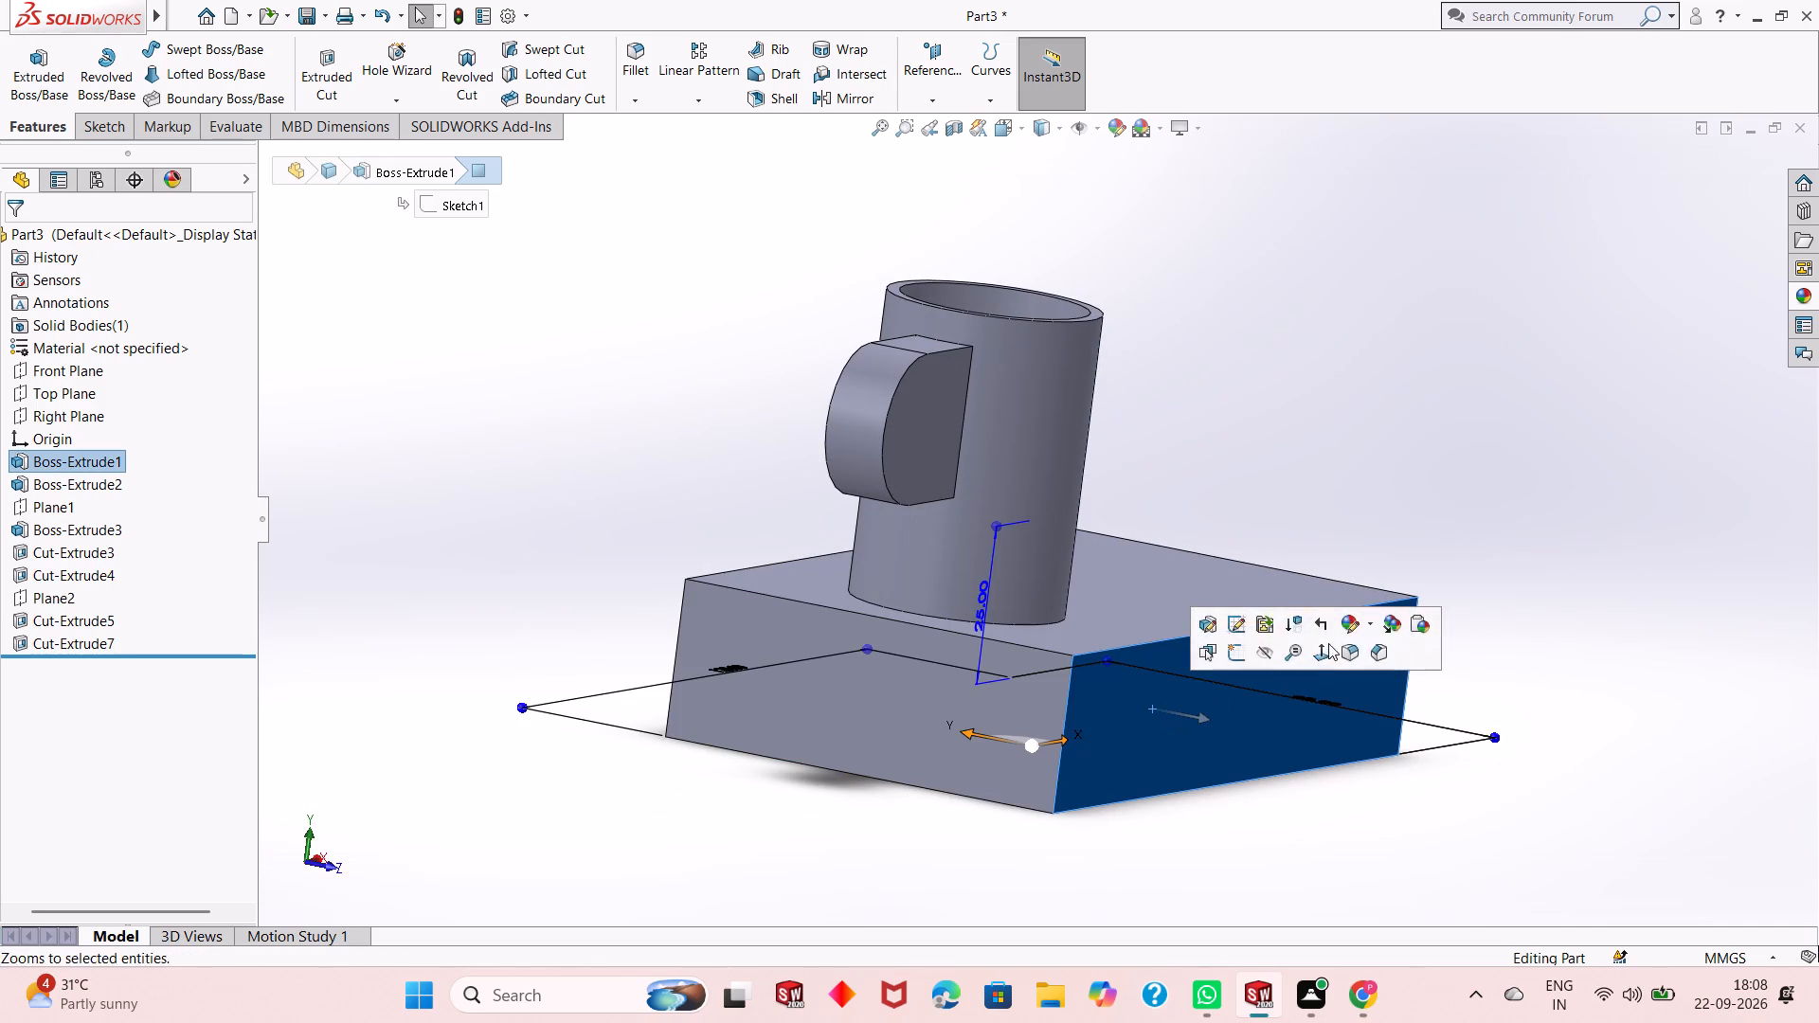
pyautogui.press('Escape')
pyautogui.hotkey('ctrl', '8')
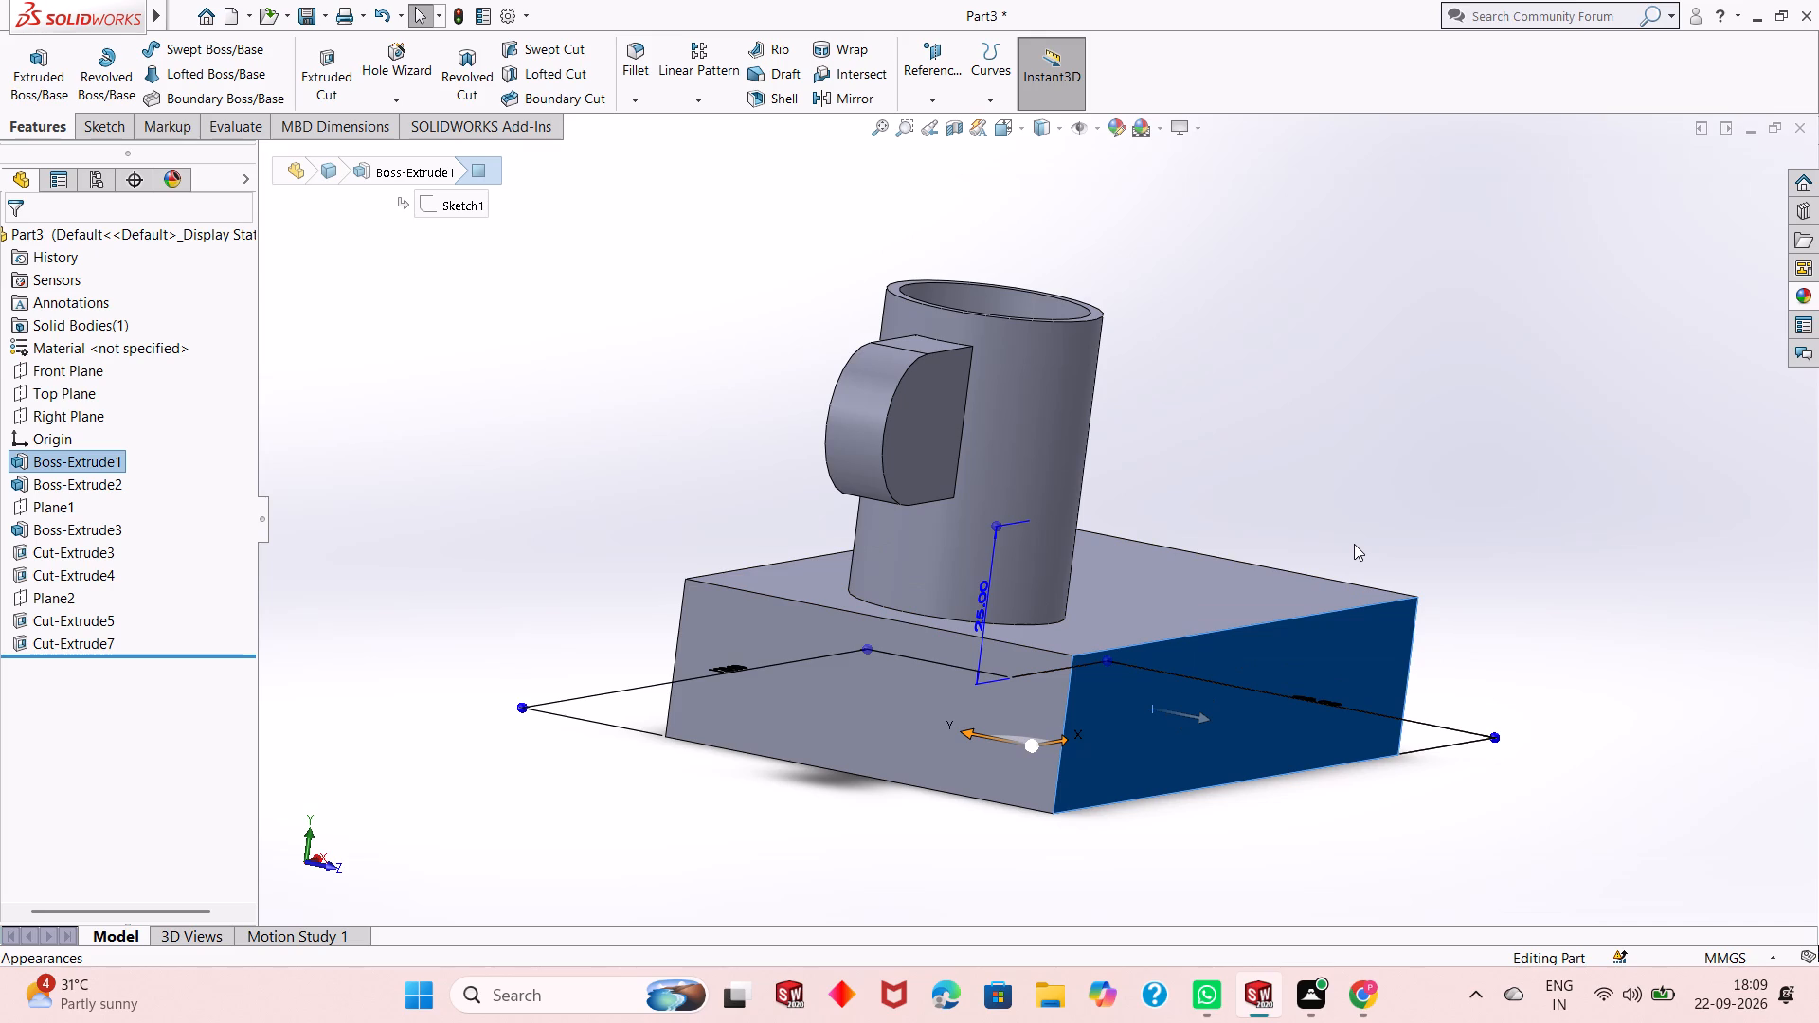
pyautogui.press('Escape')
pyautogui.press('Escape')
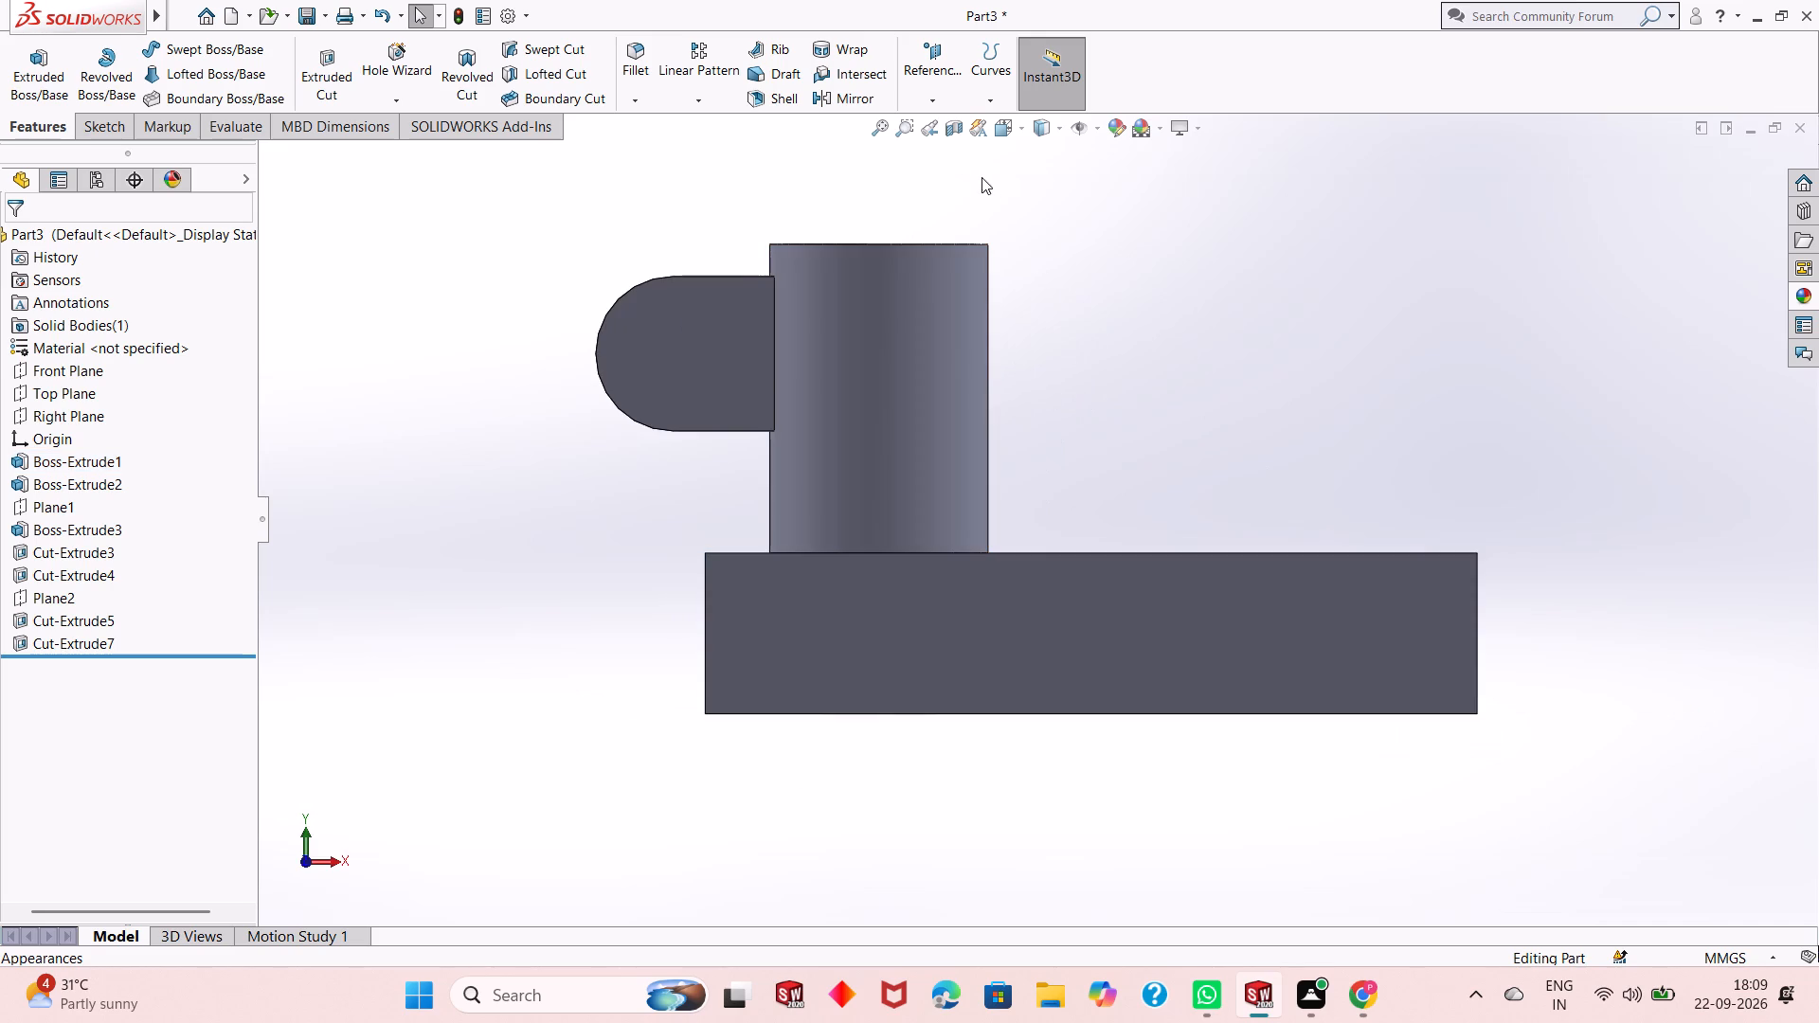
# Section the part on the Front Plane to examine the stepped bore, and turn the section view off.
pyautogui.click(955, 130)
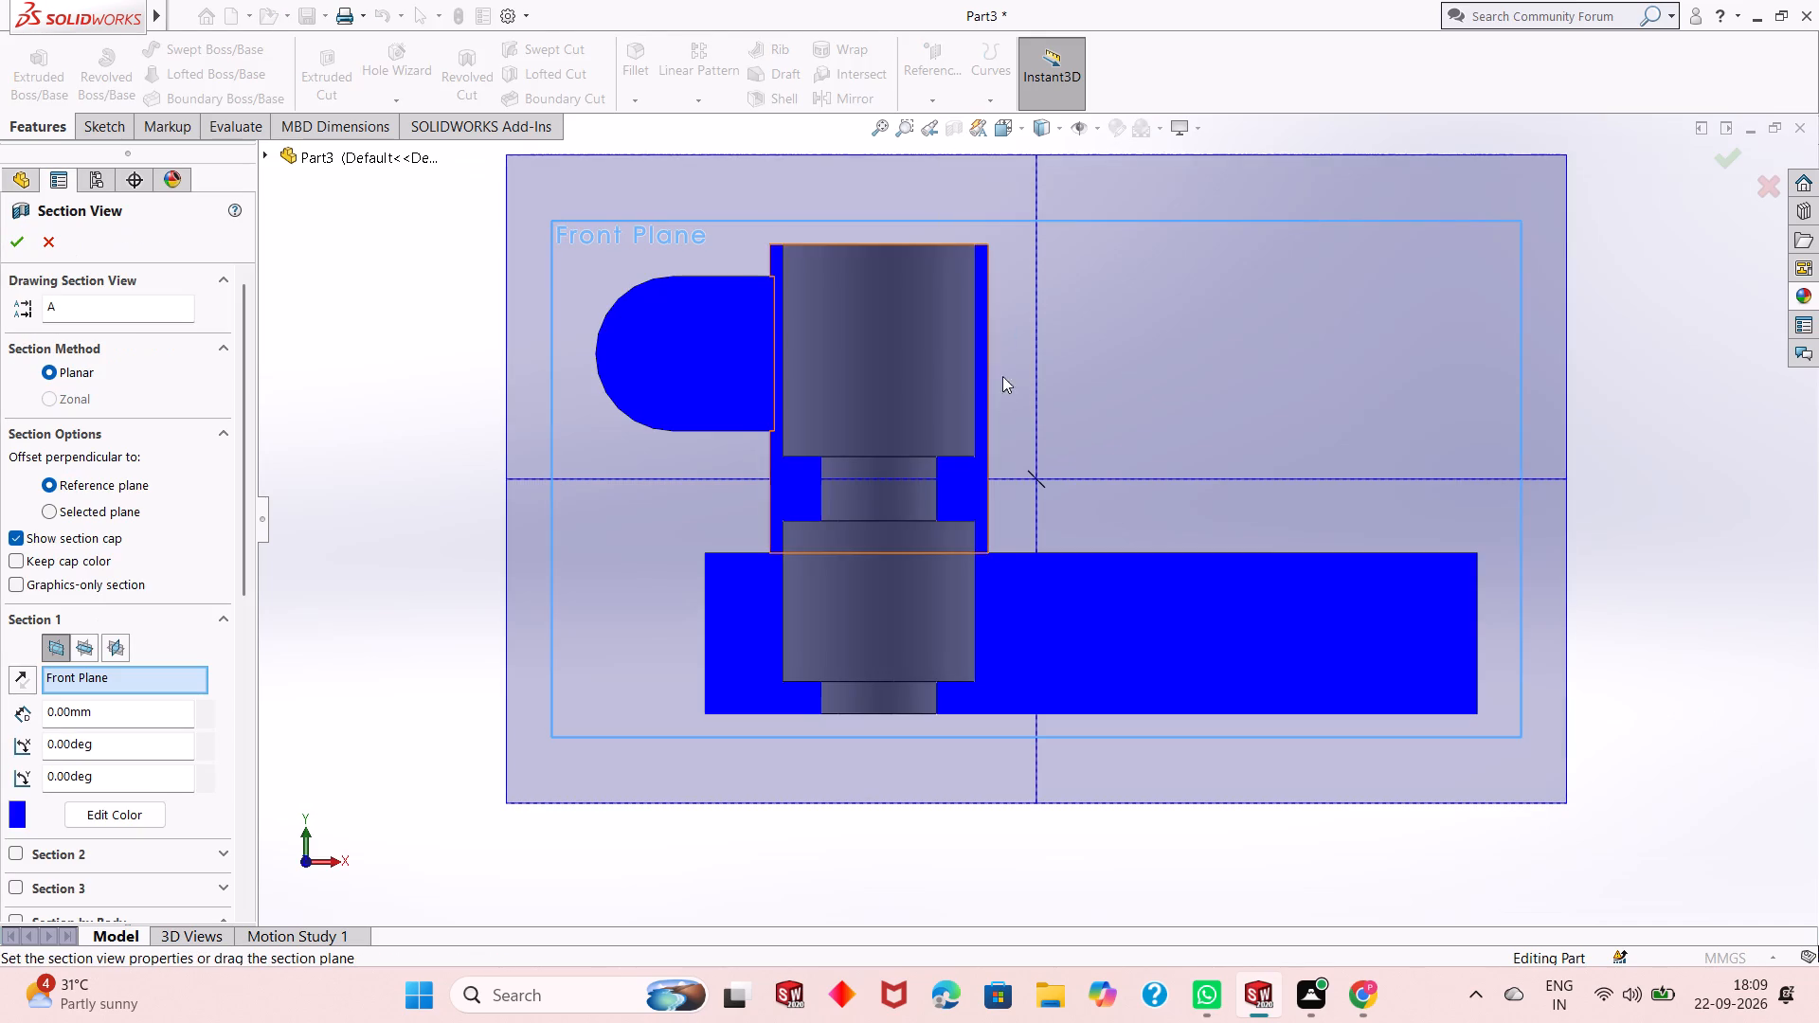
pyautogui.click(10, 239)
pyautogui.scroll(2, 850, 417)
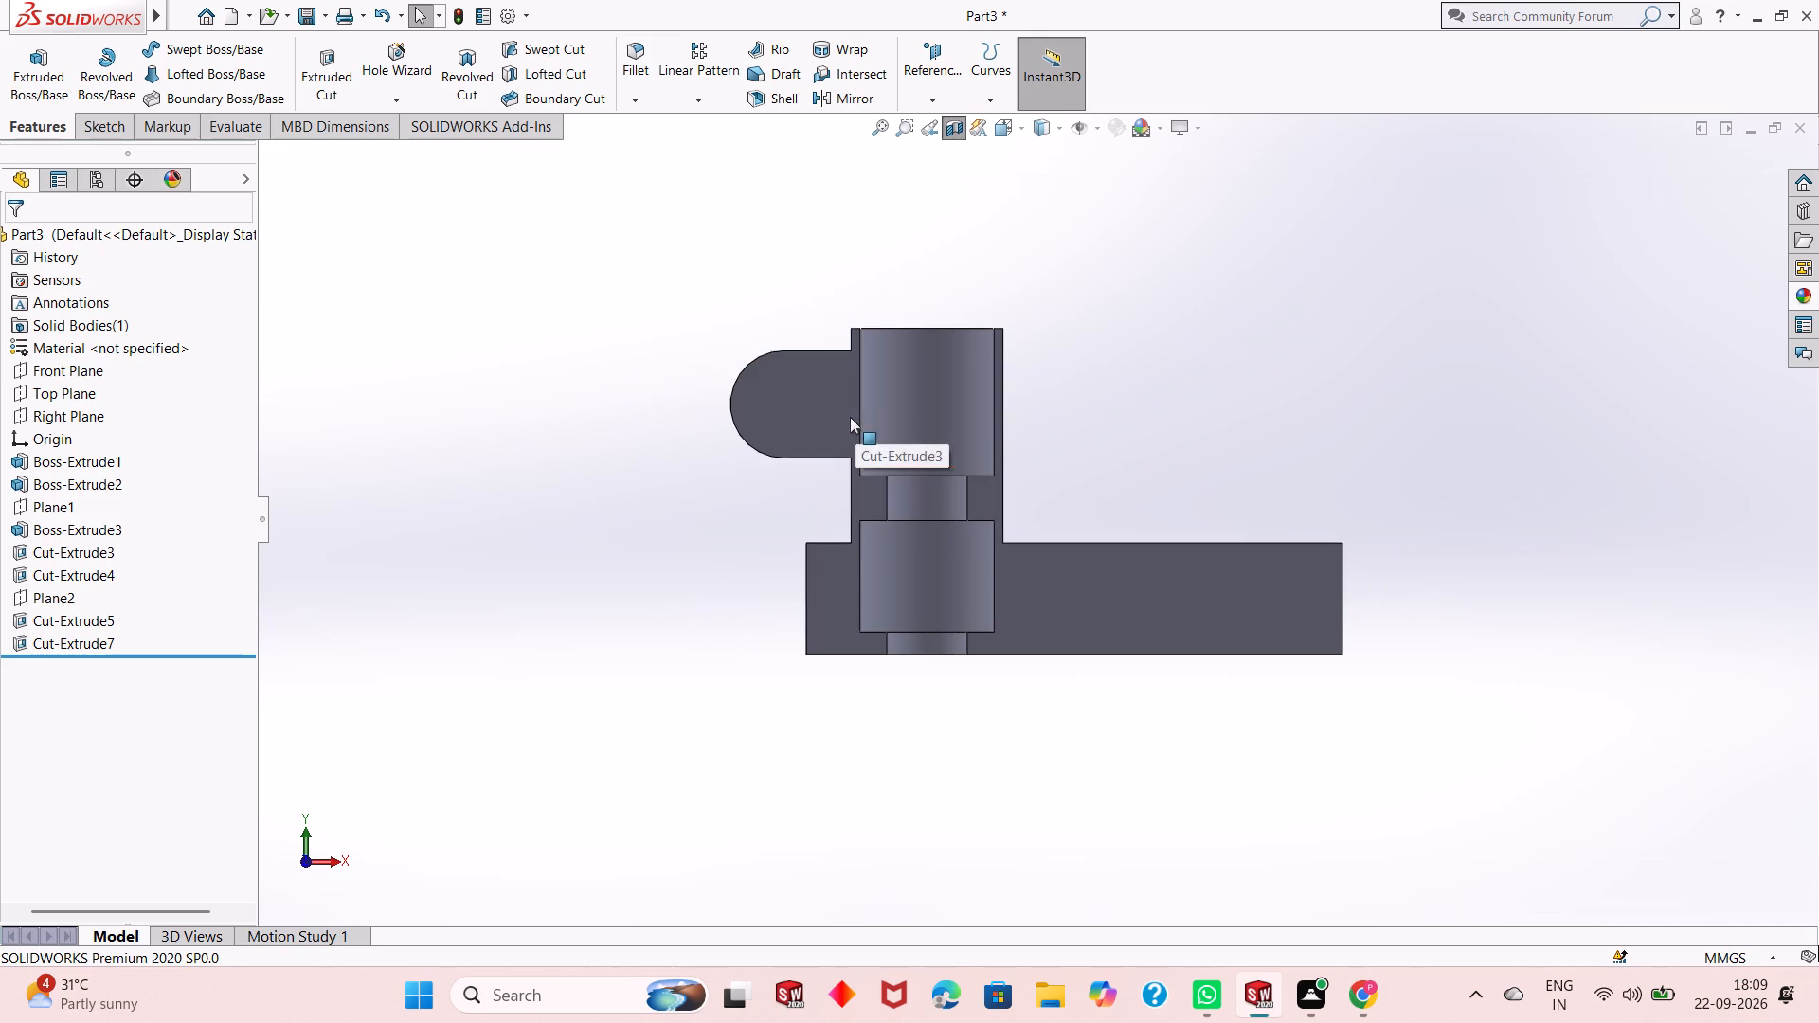
pyautogui.moveTo(1102, 413); pyautogui.dragTo(1047, 492, button='middle')
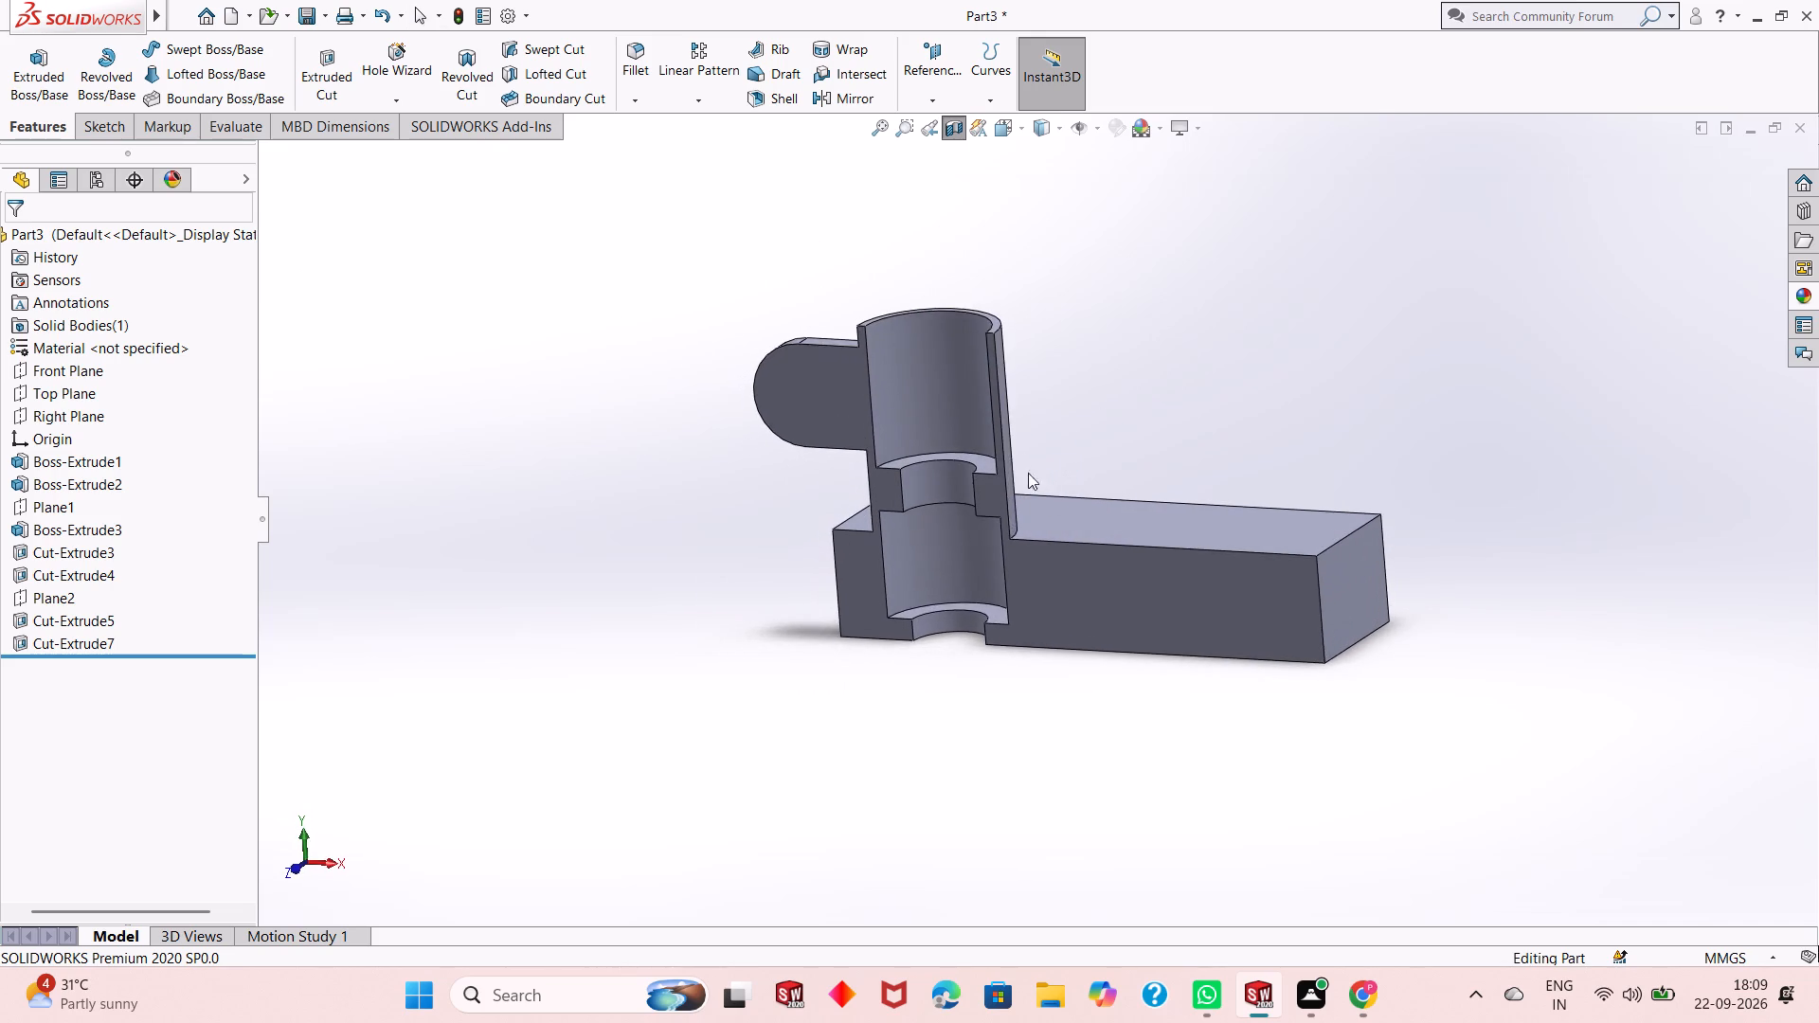
pyautogui.scroll(1, 1013, 443)
pyautogui.scroll(-2, 1013, 443)
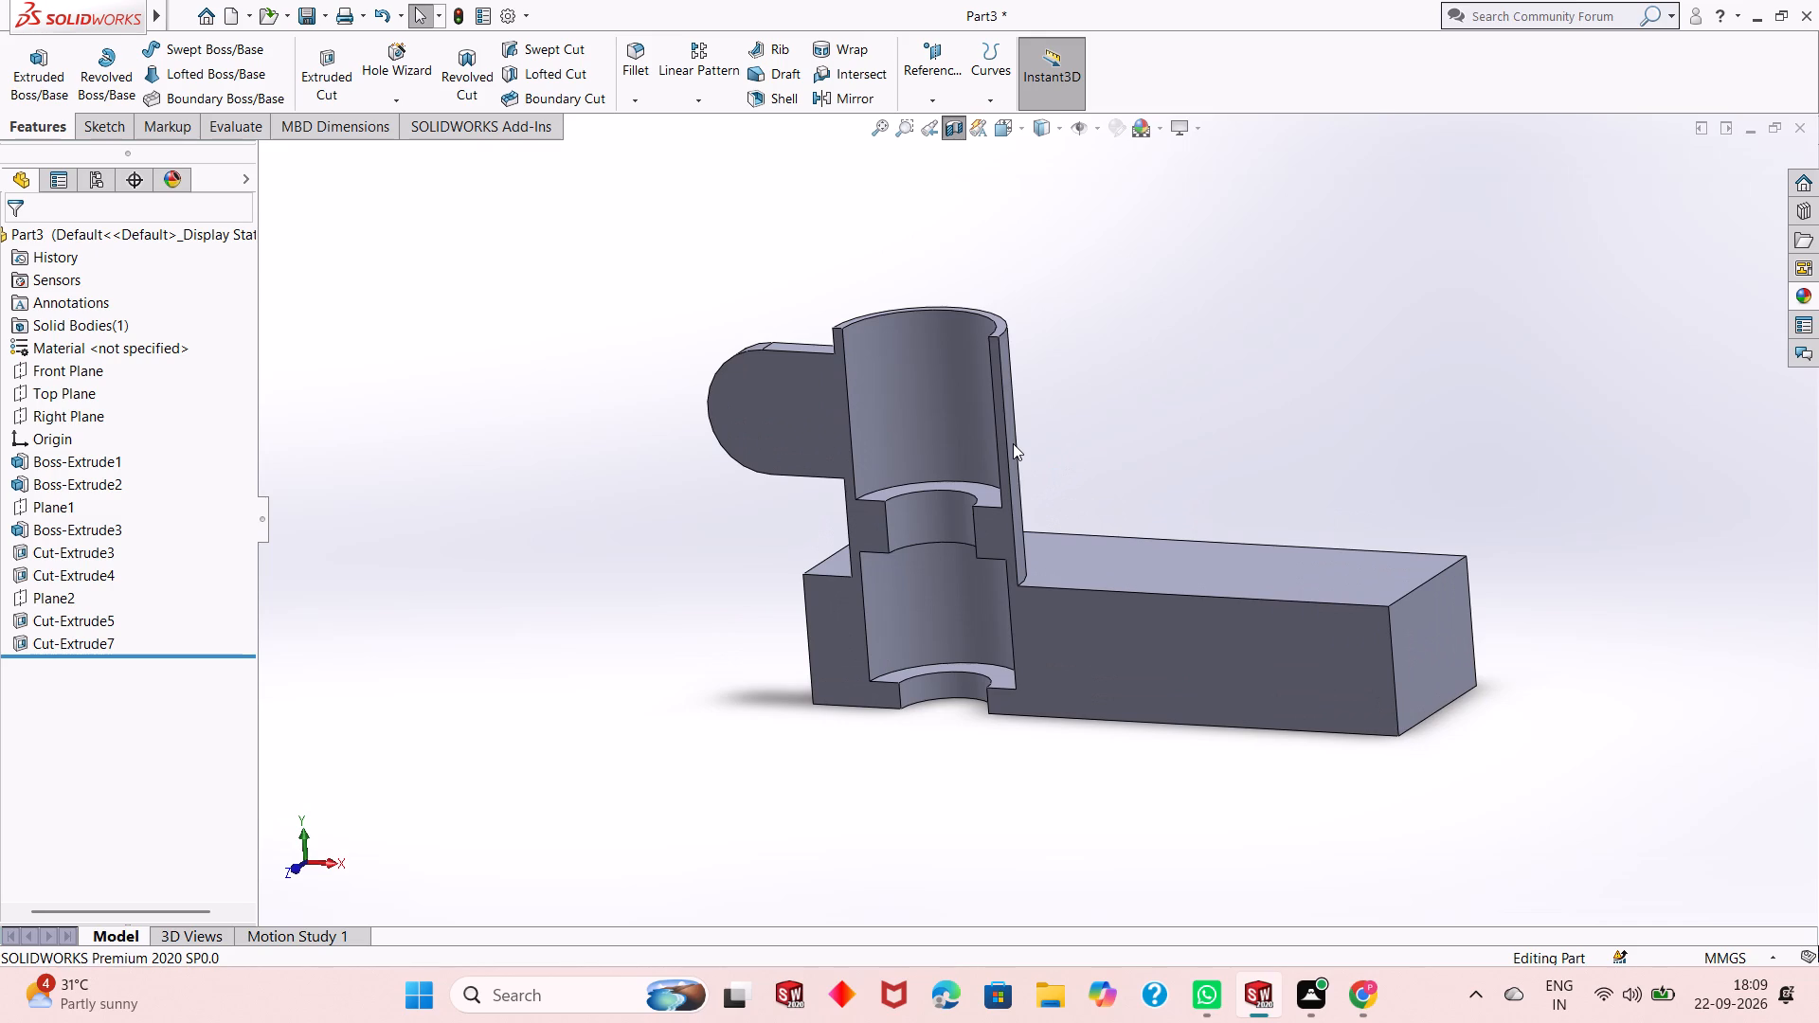
pyautogui.click(960, 138)
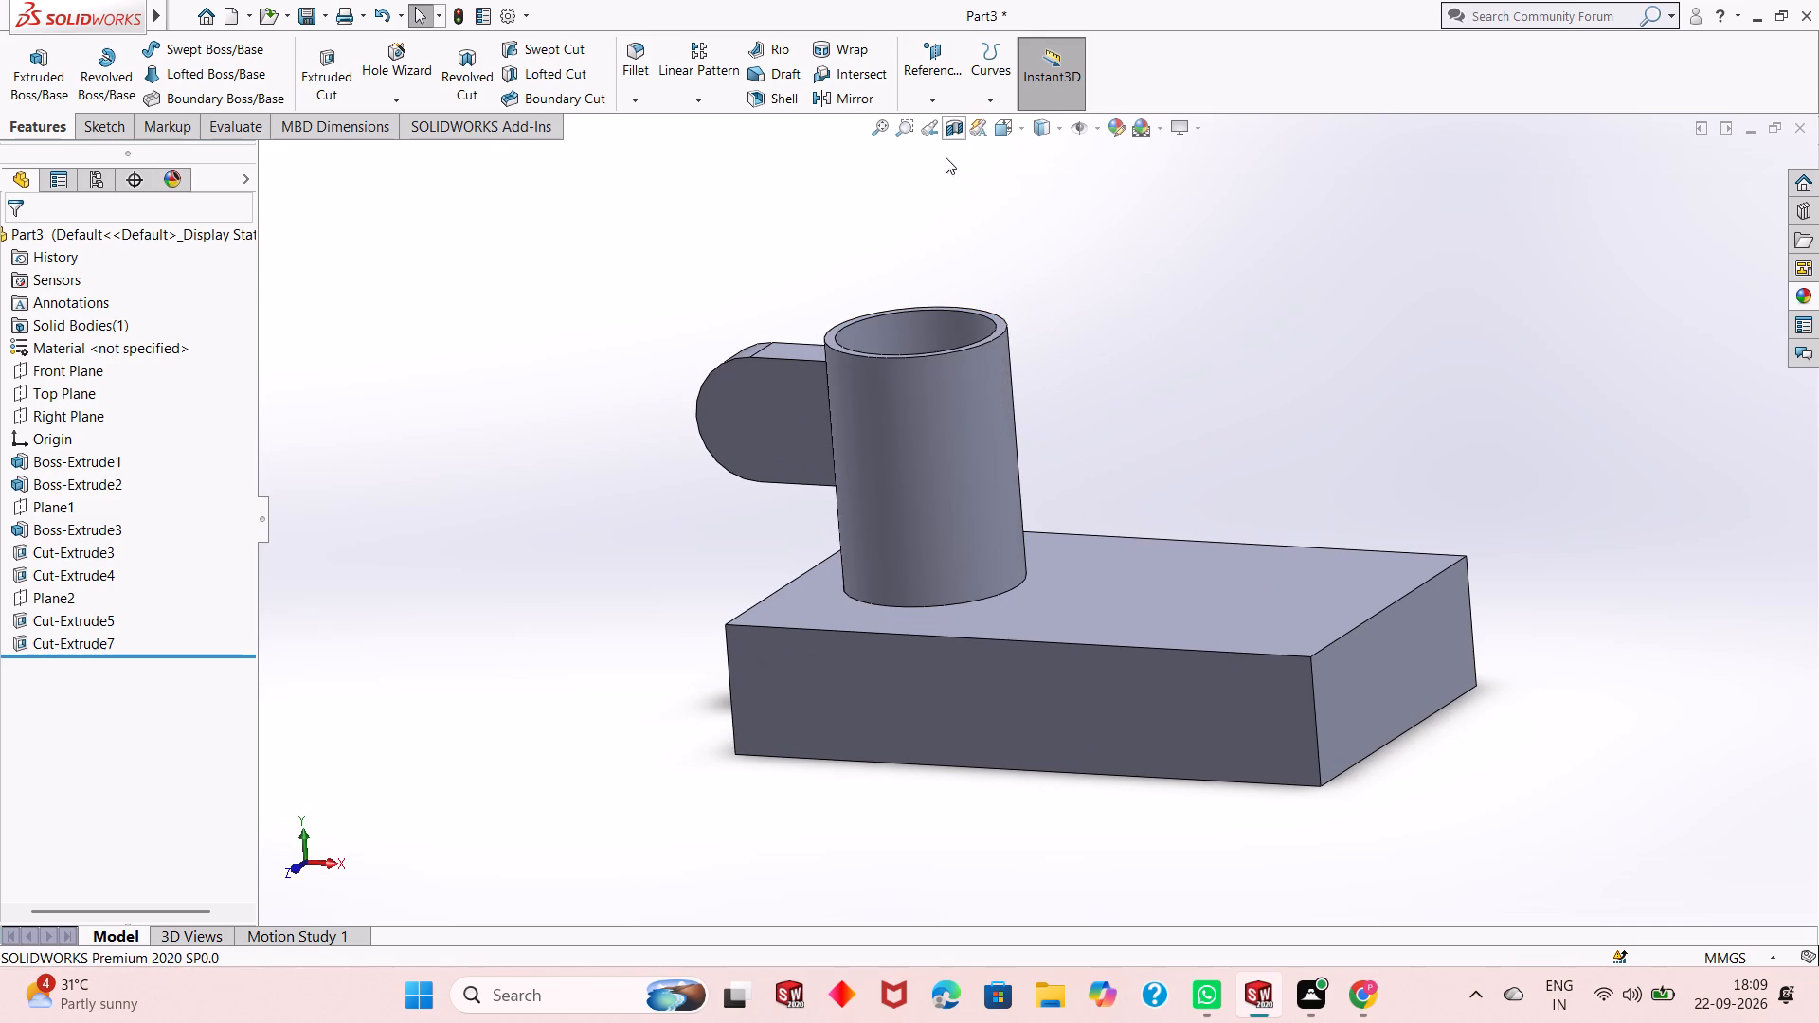
# Change the end condition of the lower 30 mm cut, Cut-Extrude5, from a blind depth to Through All.
pyautogui.click(91, 619)
pyautogui.click(117, 565)
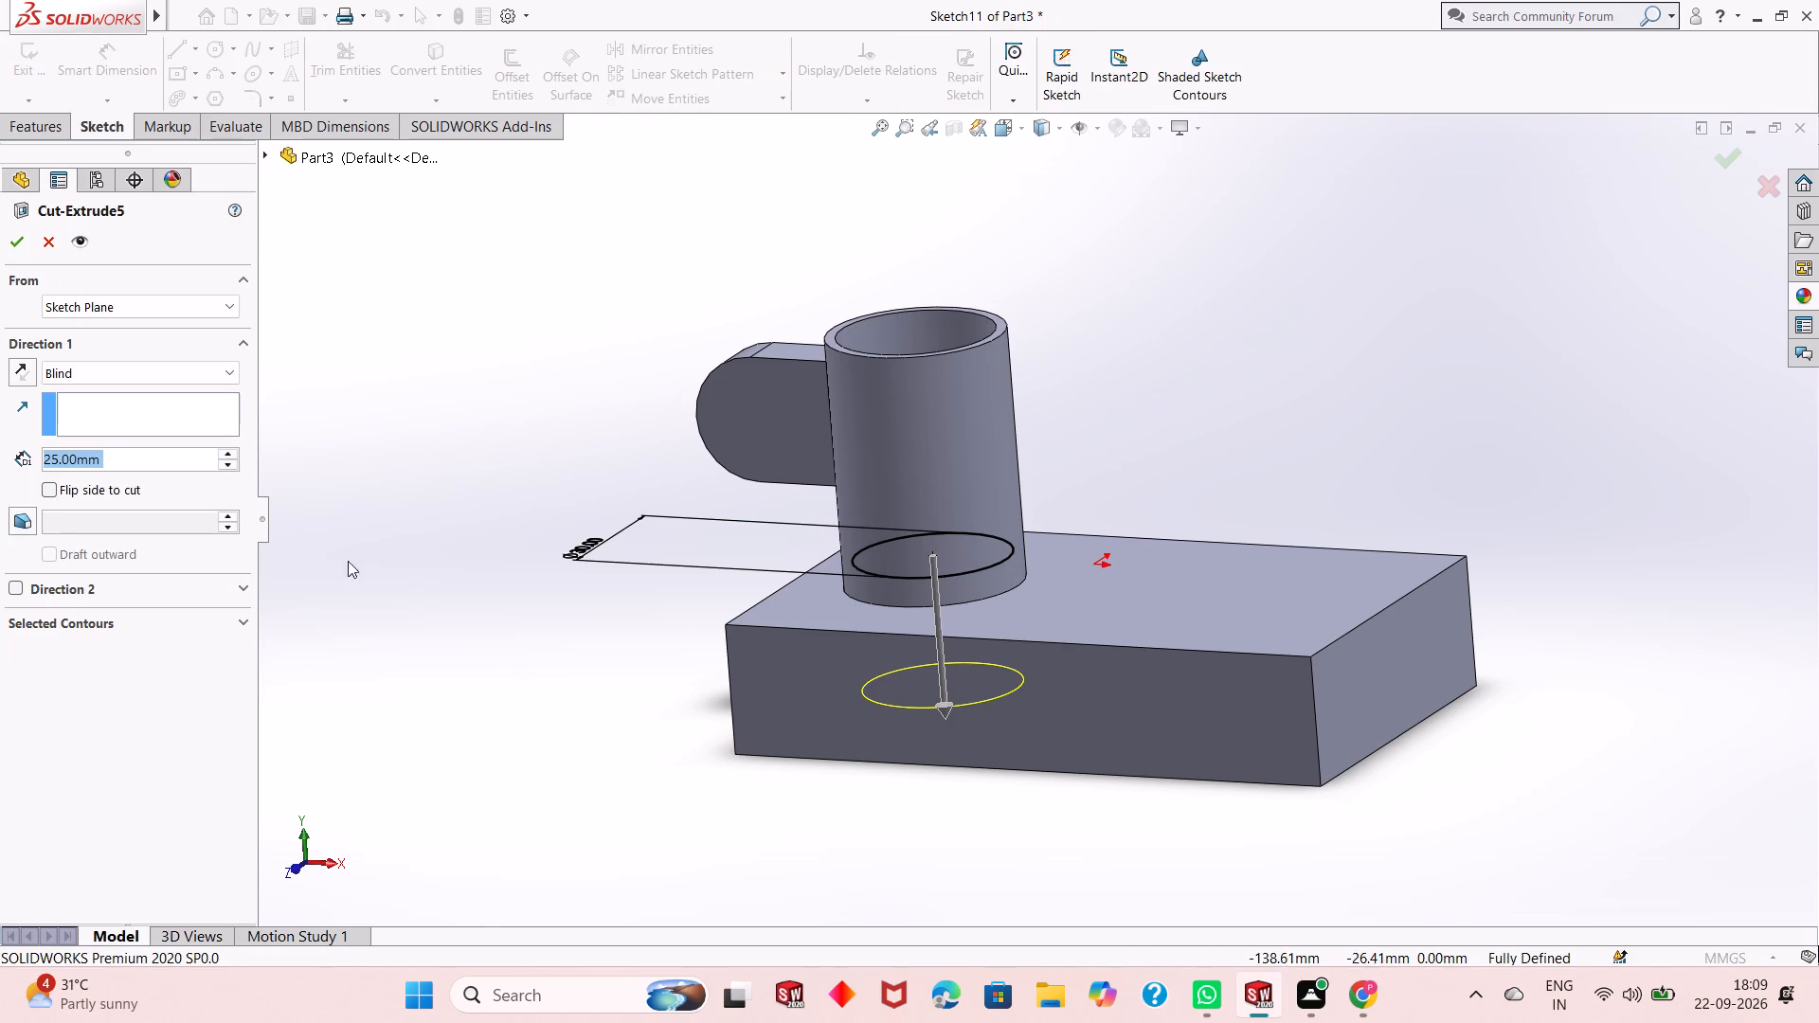
pyautogui.click(162, 368)
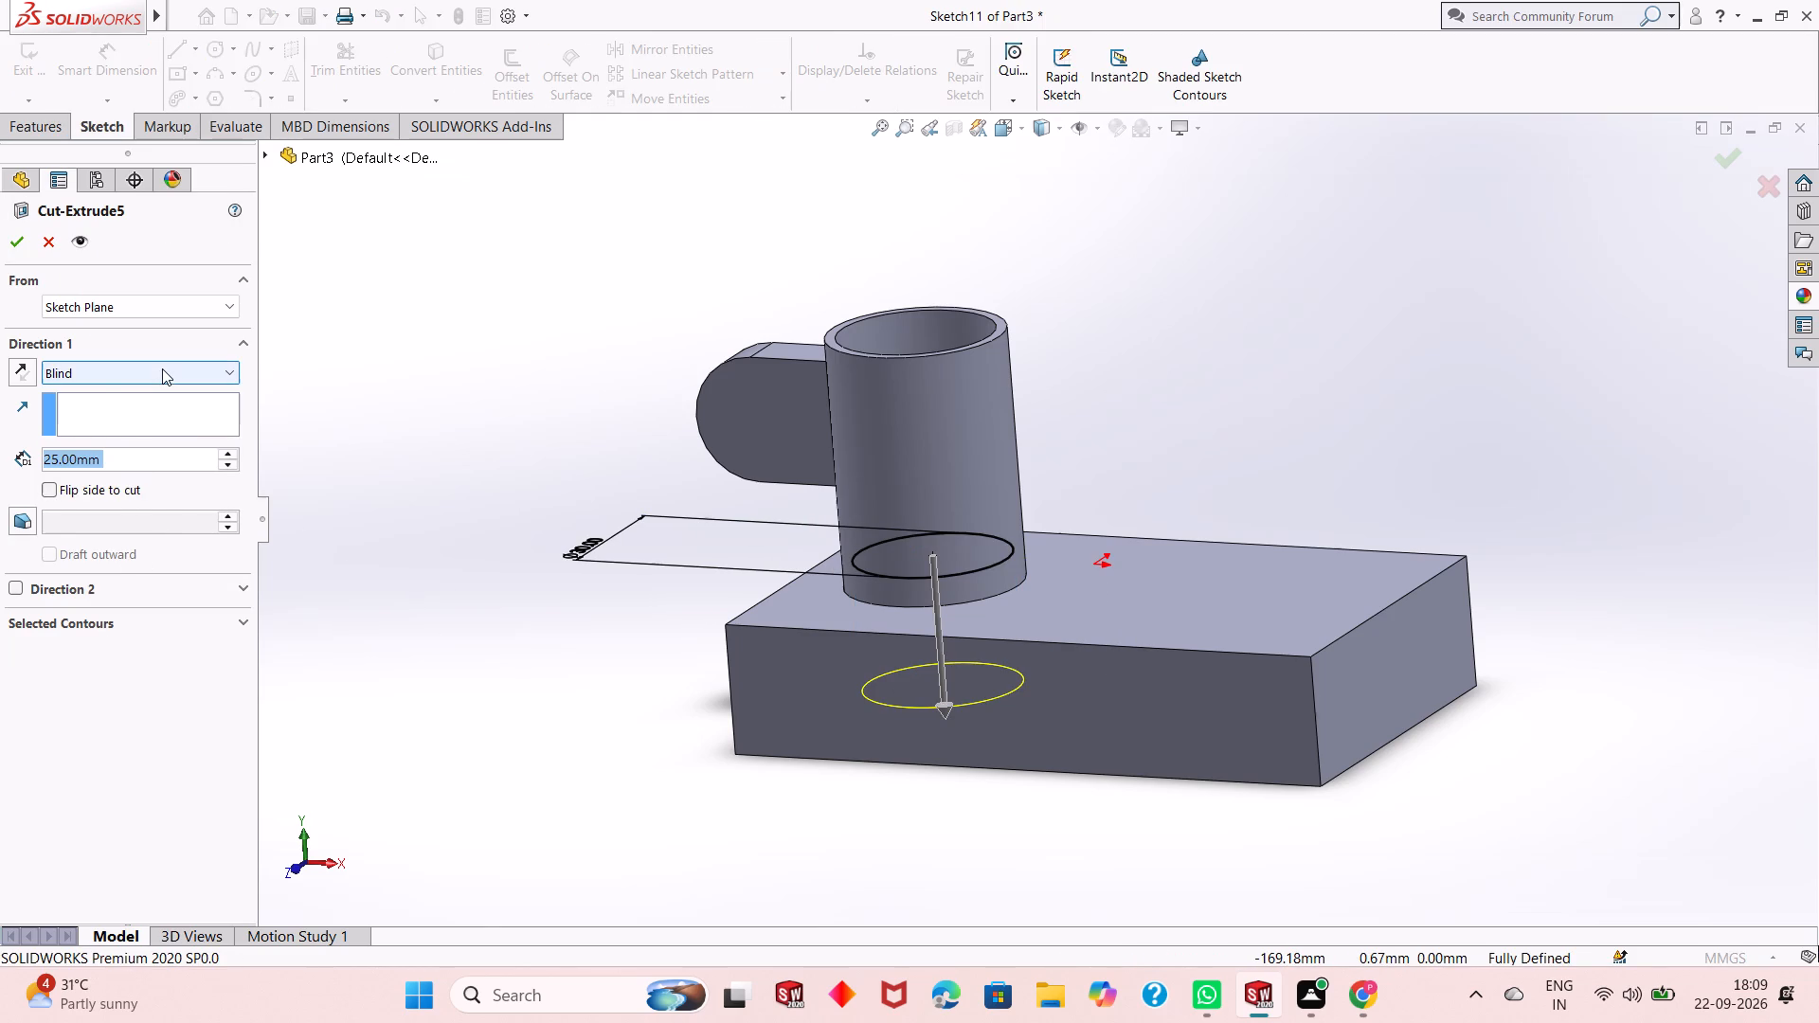
pyautogui.click(169, 410)
pyautogui.click(12, 242)
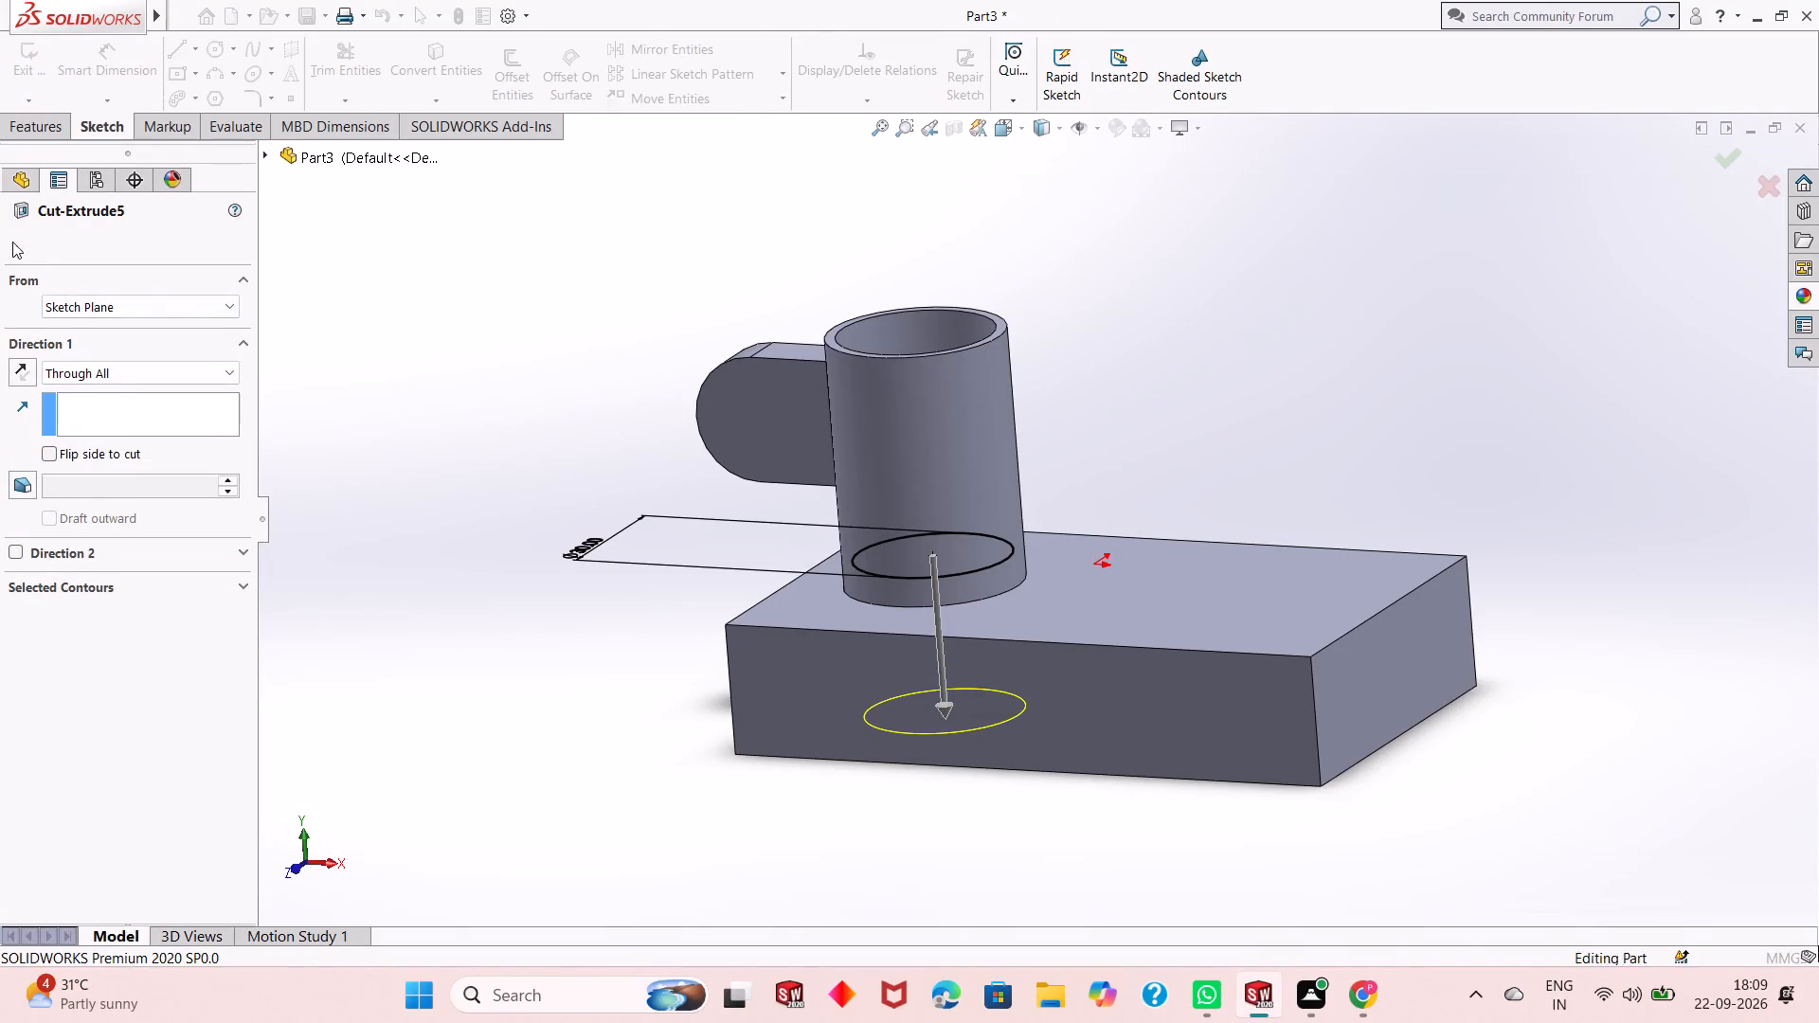
# Section the part on the Front Plane, examine the stepped bore from several angles, and turn the section view off.
pyautogui.click(639, 579)
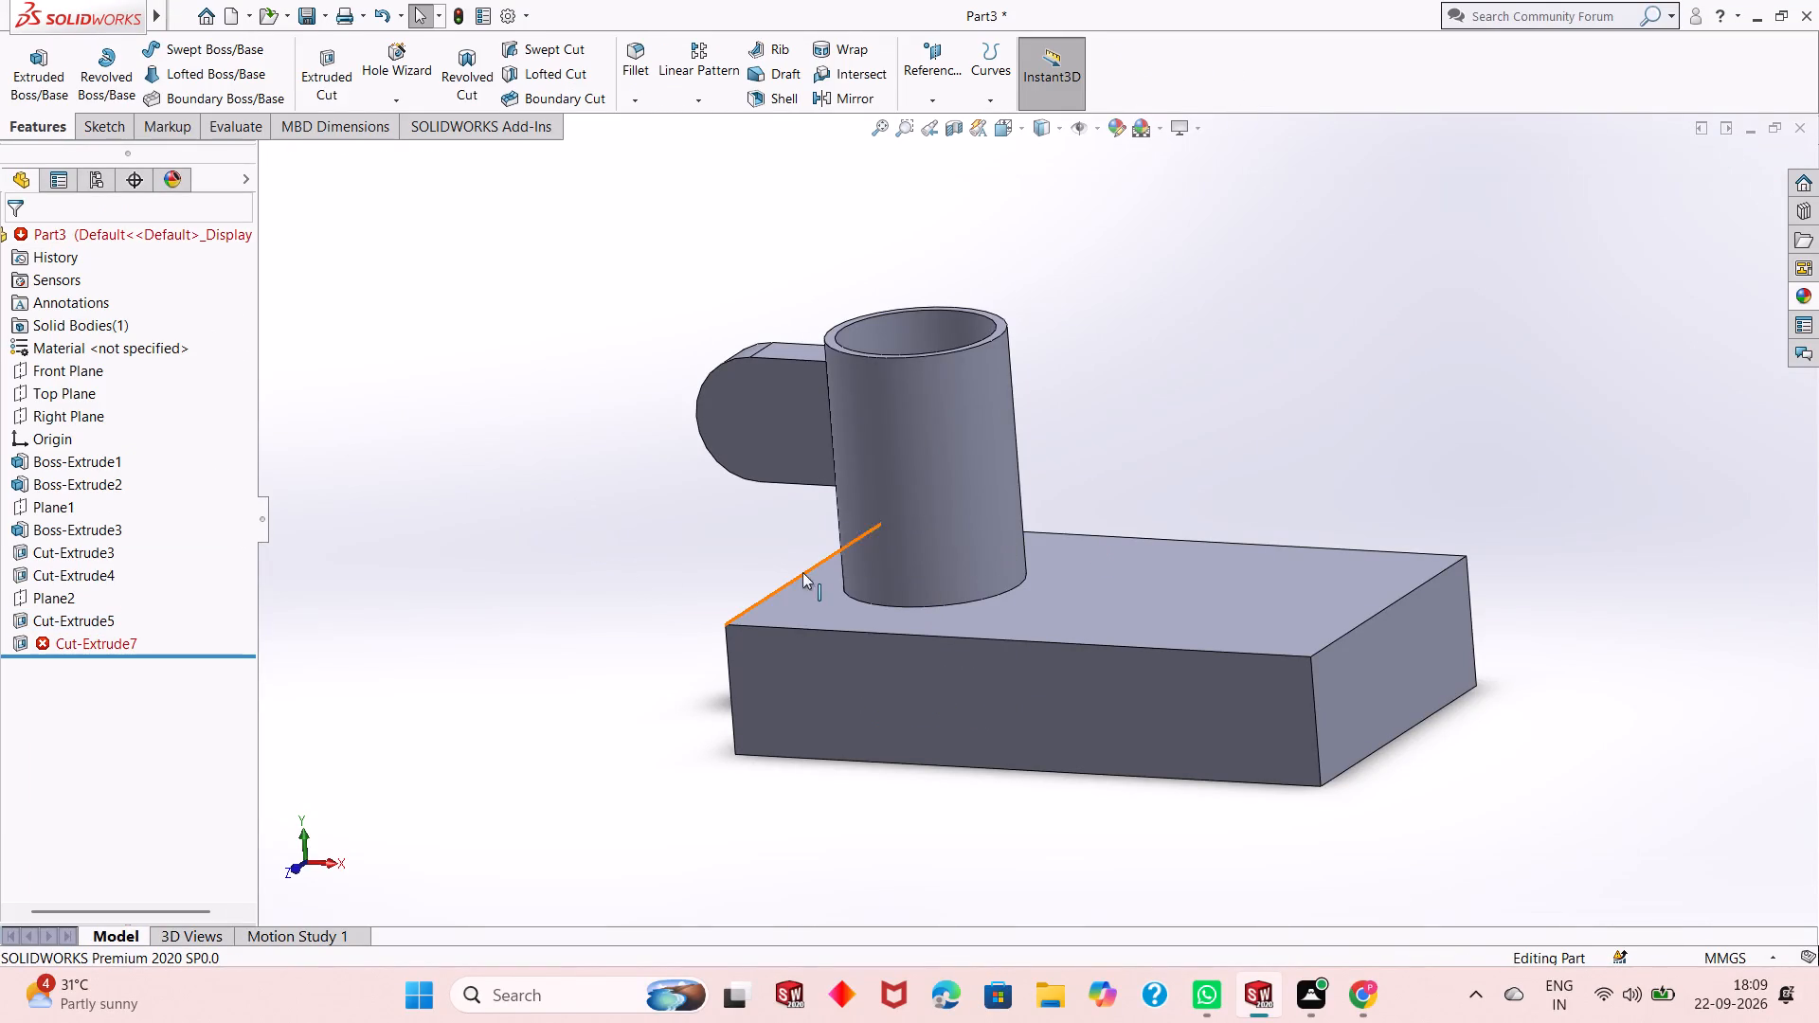
pyautogui.scroll(1, 916, 607)
pyautogui.scroll(-1, 921, 603)
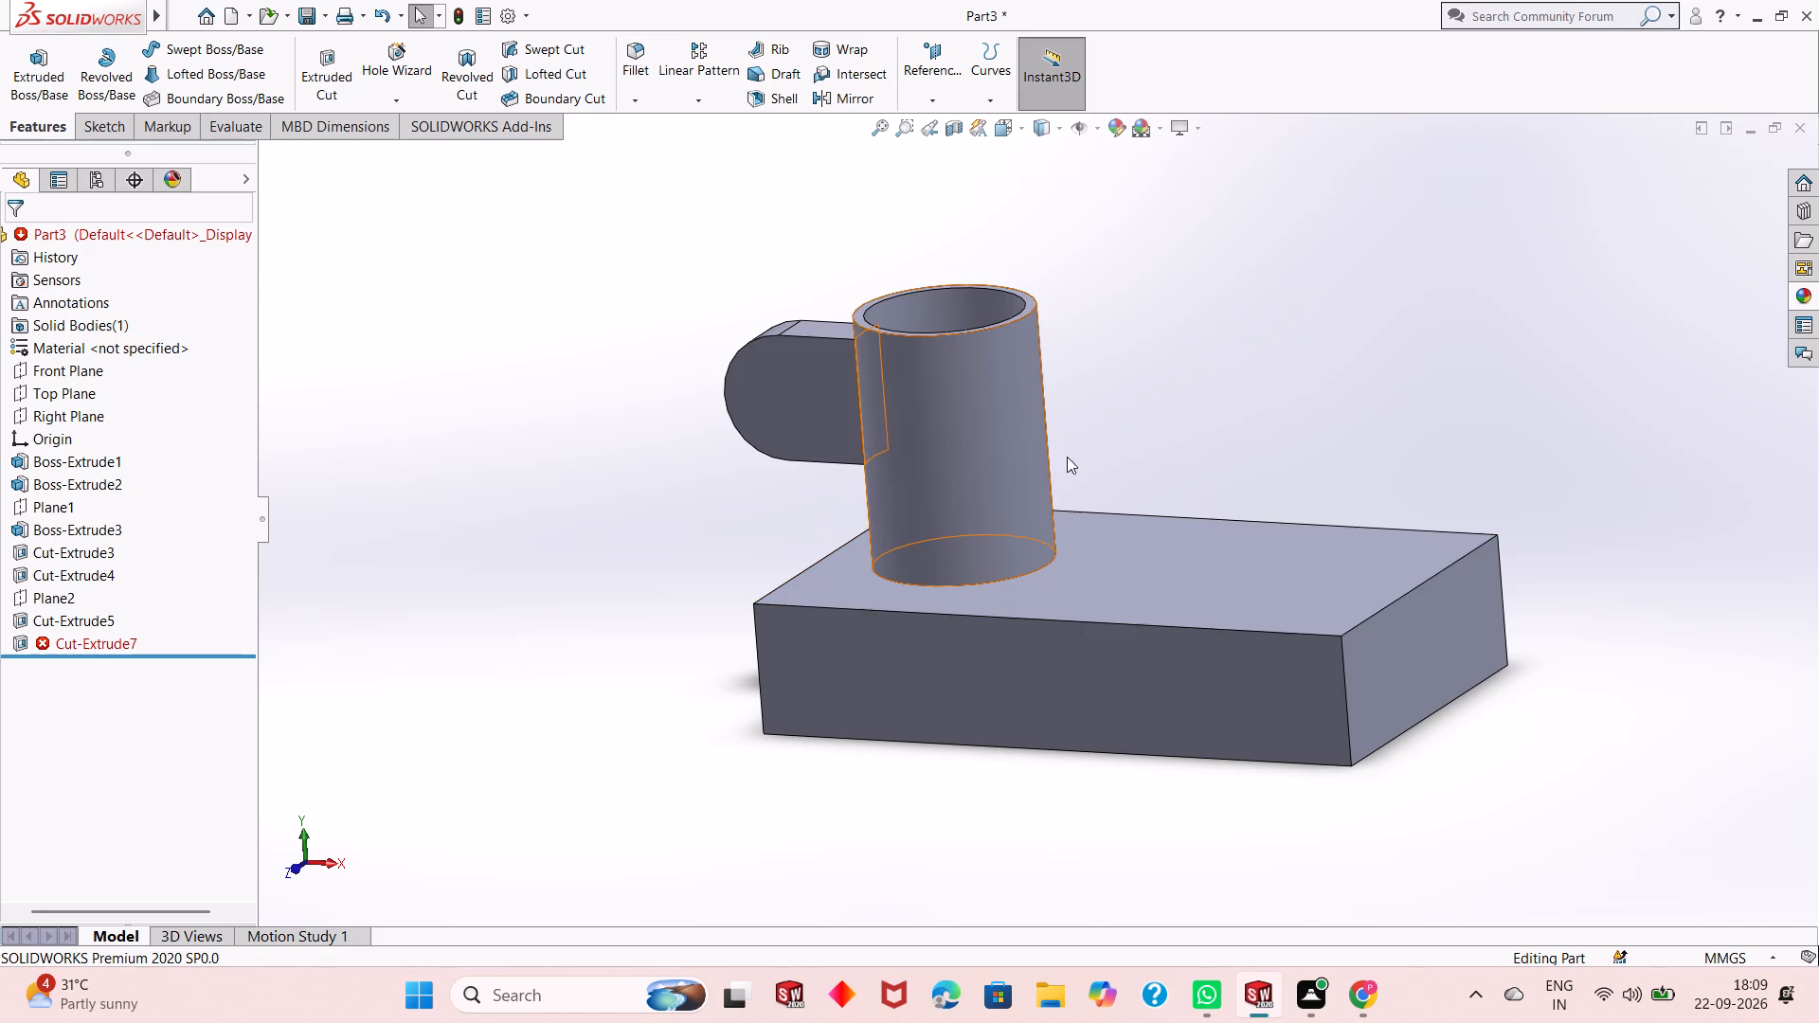
pyautogui.scroll(2, 1086, 429)
pyautogui.scroll(-2, 1089, 429)
pyautogui.click(1036, 604)
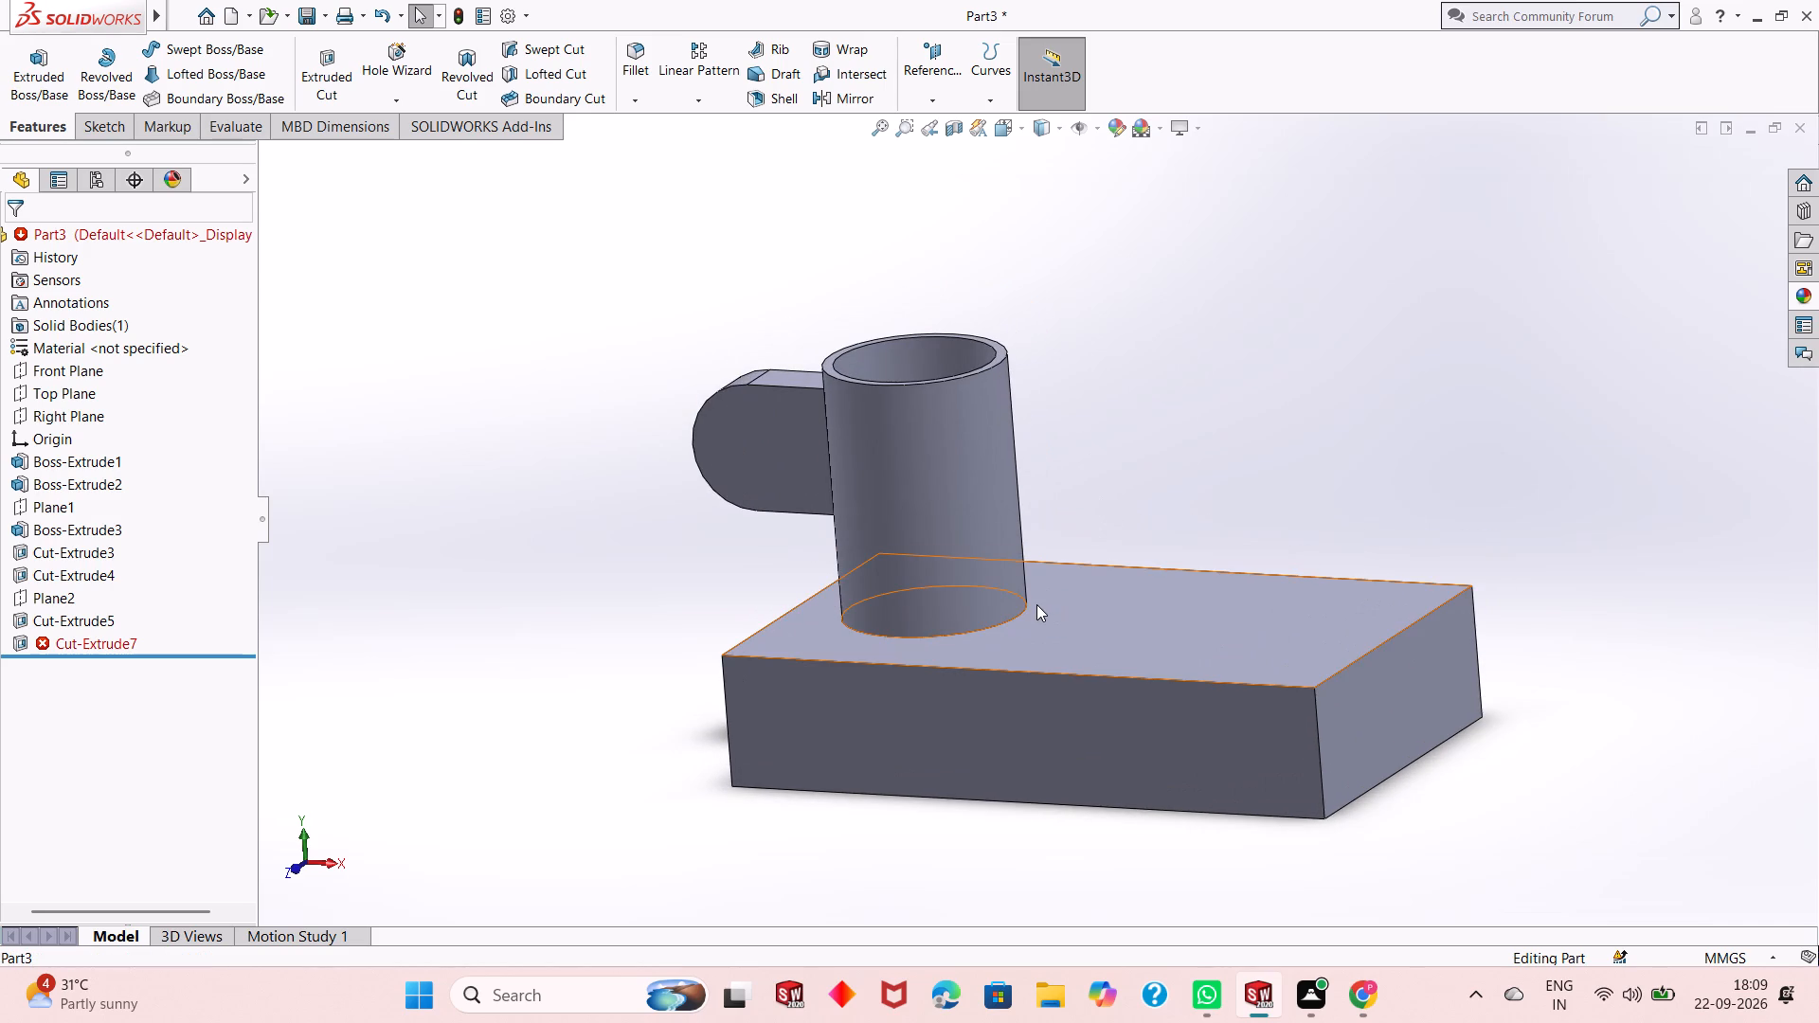
pyautogui.press('Escape')
pyautogui.press('Escape')
pyautogui.click(1049, 686)
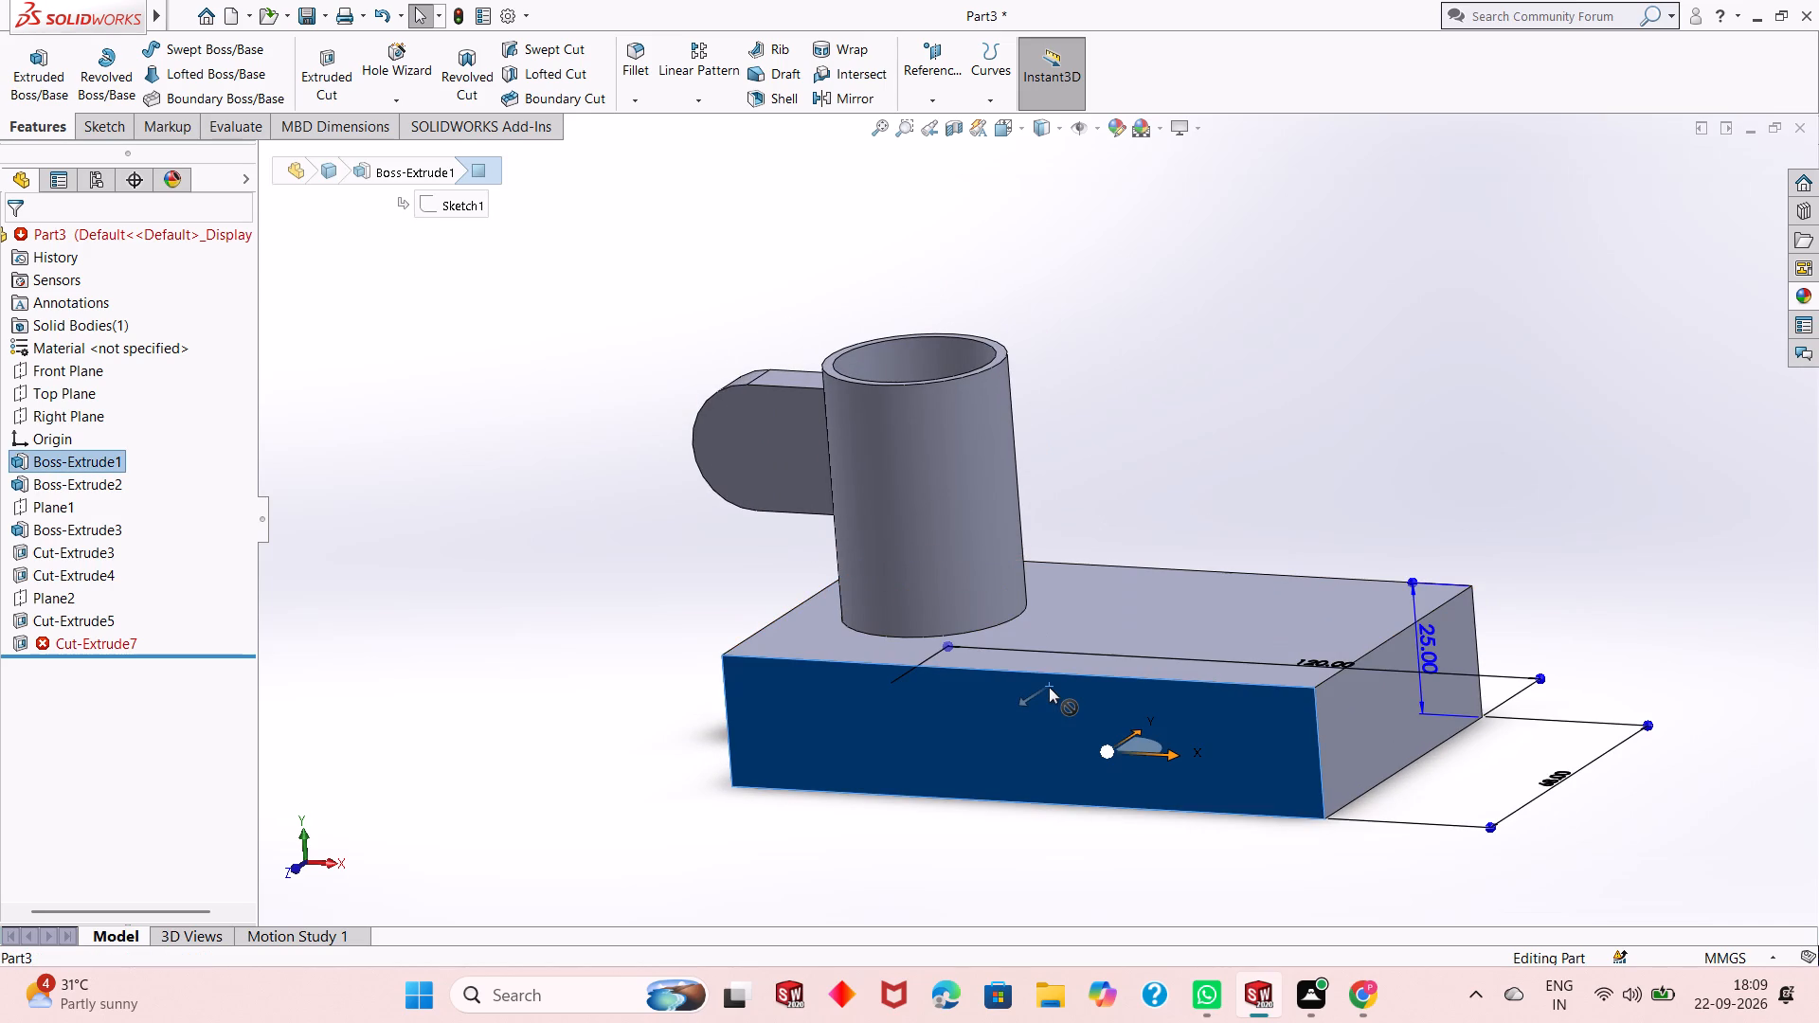
pyautogui.hotkey('ctrl', '8')
pyautogui.press('Escape')
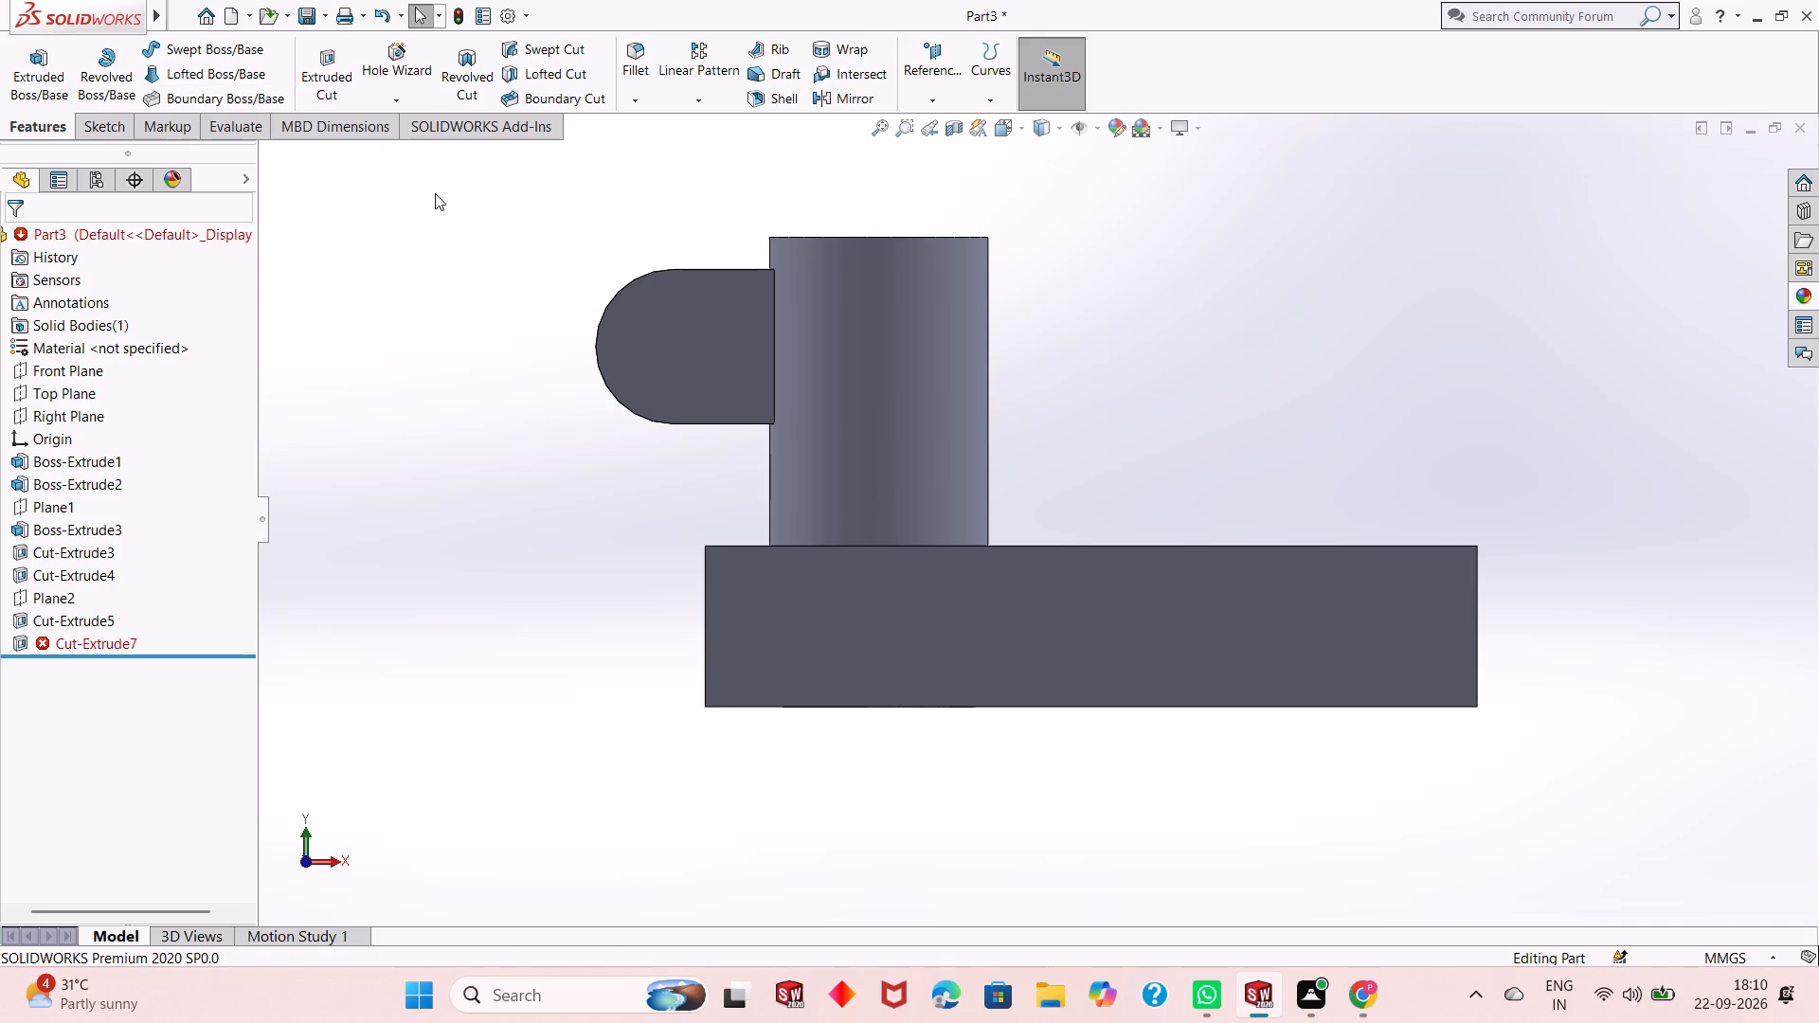
pyautogui.scroll(-2, 918, 423)
pyautogui.scroll(3, 918, 423)
pyautogui.scroll(-1, 1231, 479)
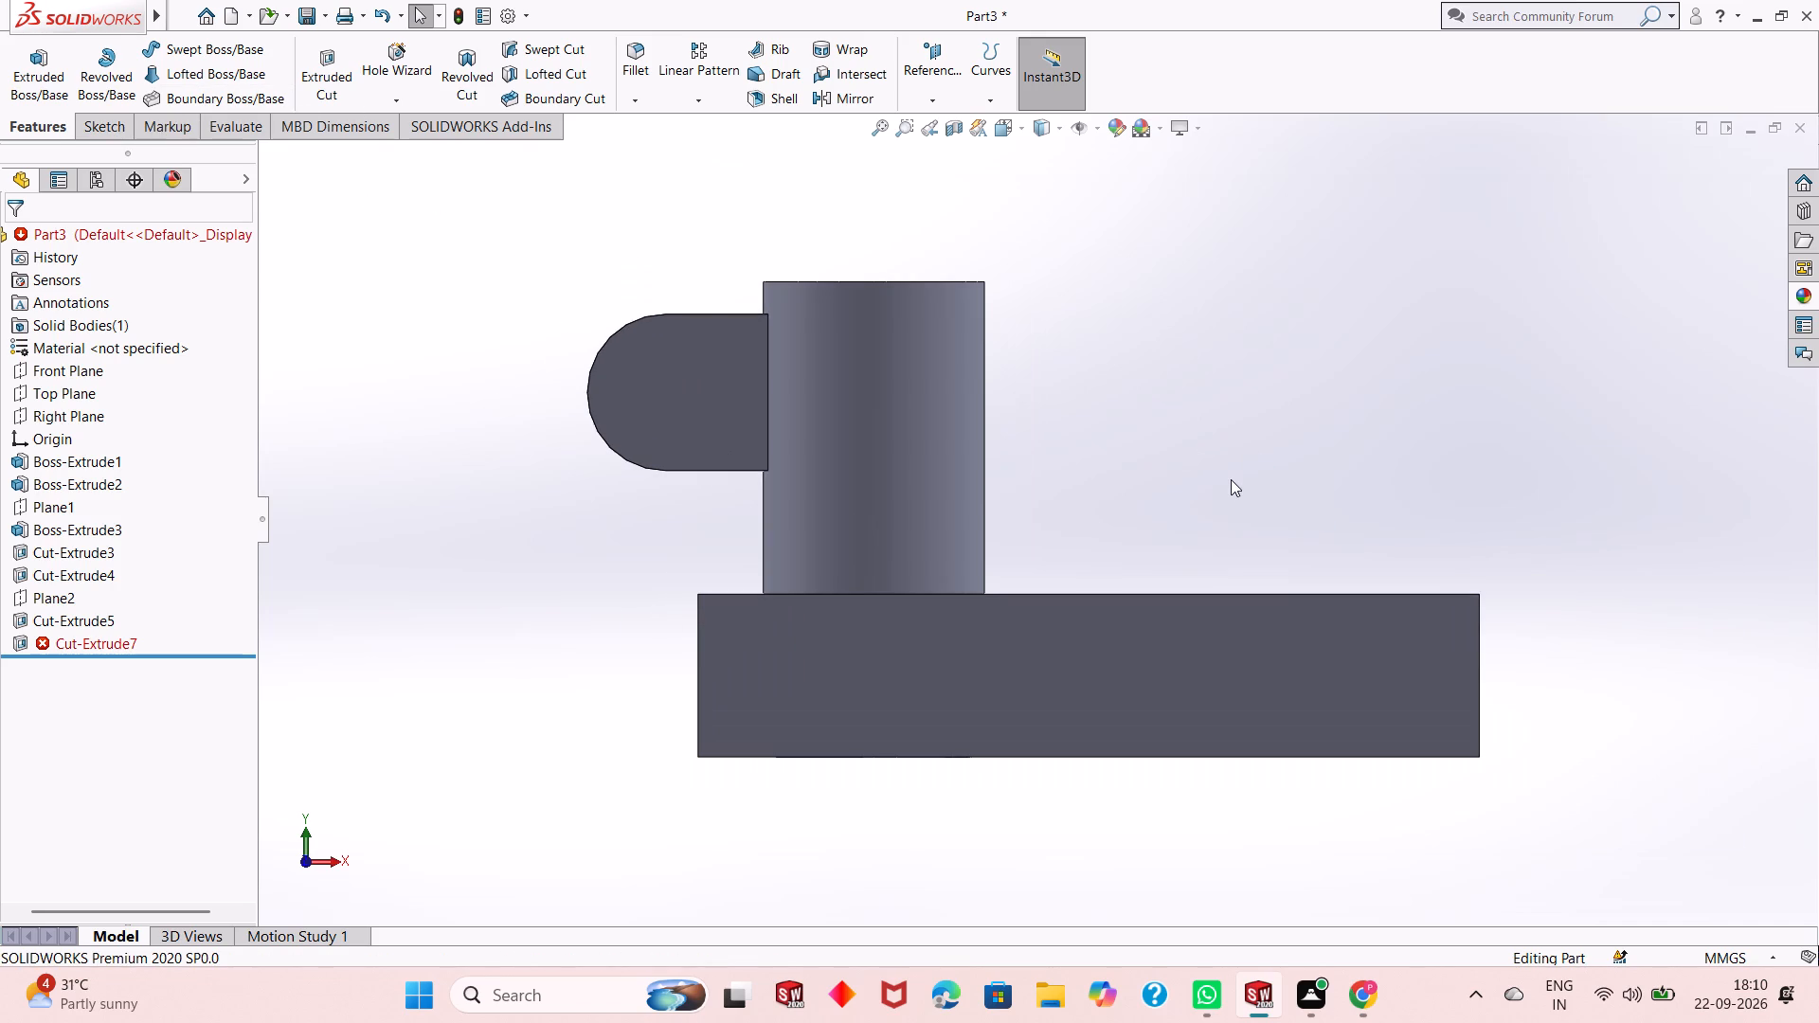
pyautogui.click(950, 127)
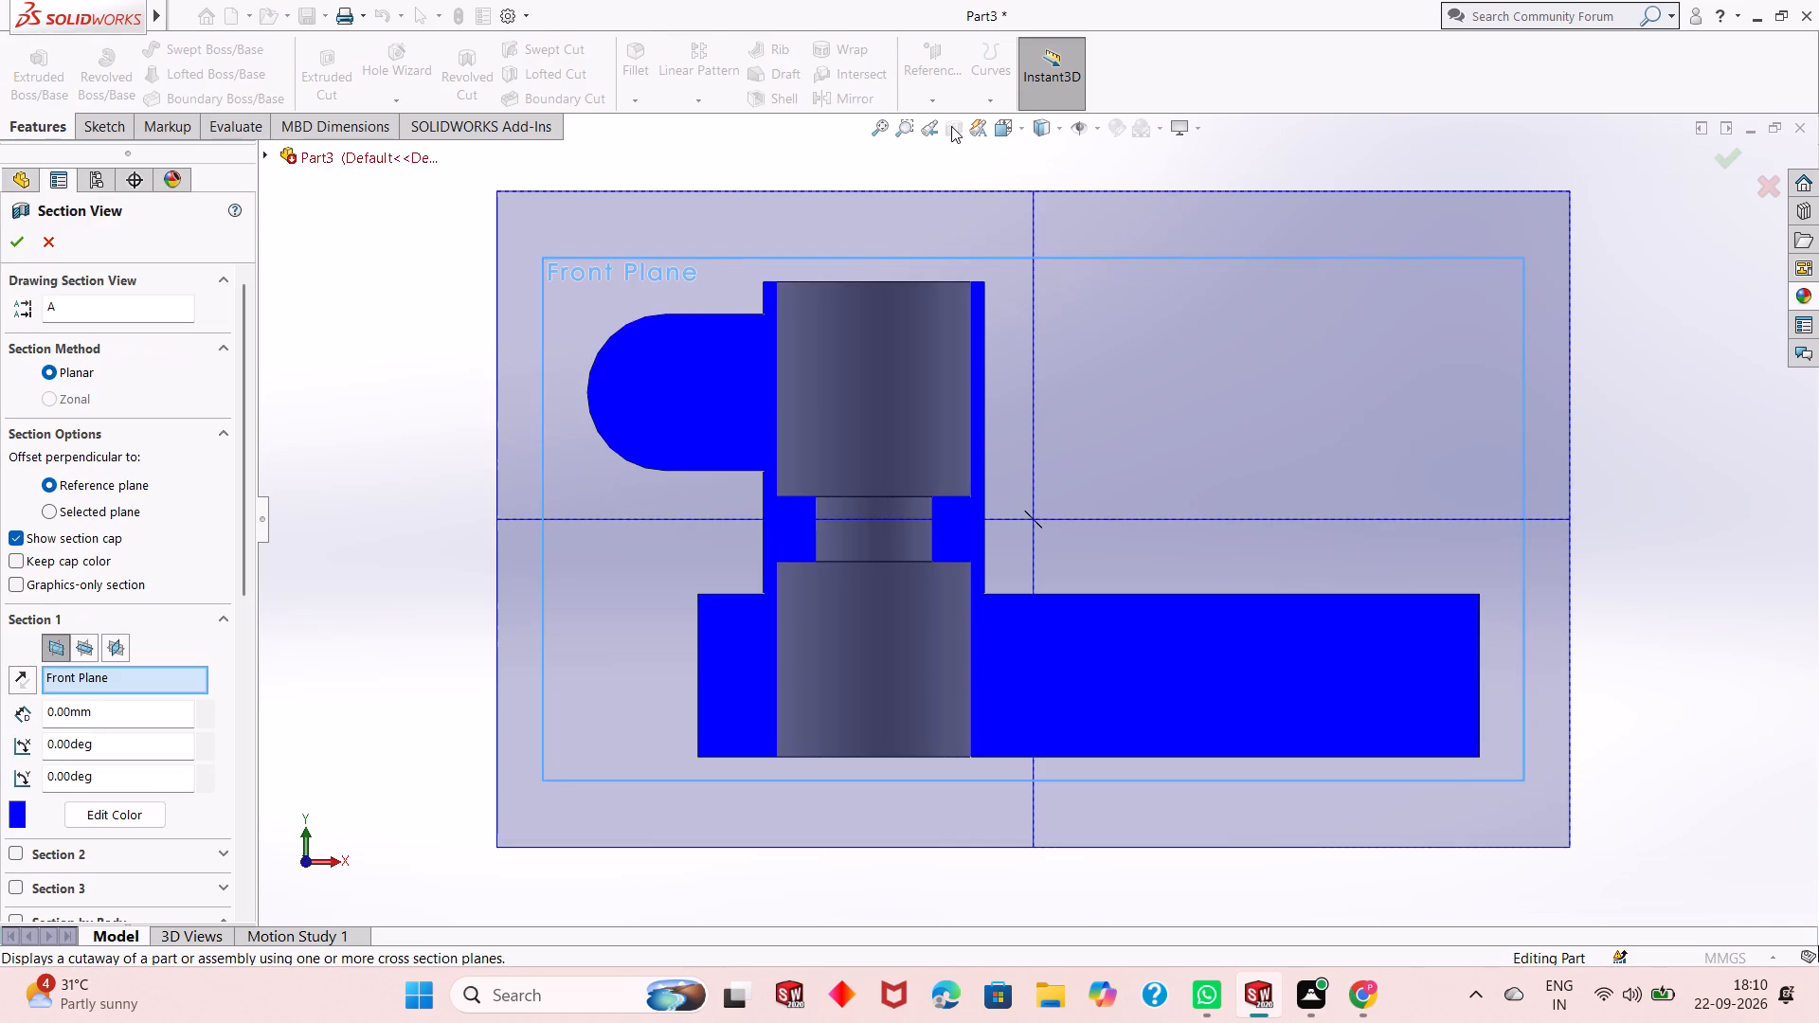
pyautogui.click(24, 240)
pyautogui.moveTo(1130, 432); pyautogui.dragTo(1117, 500, button='middle')
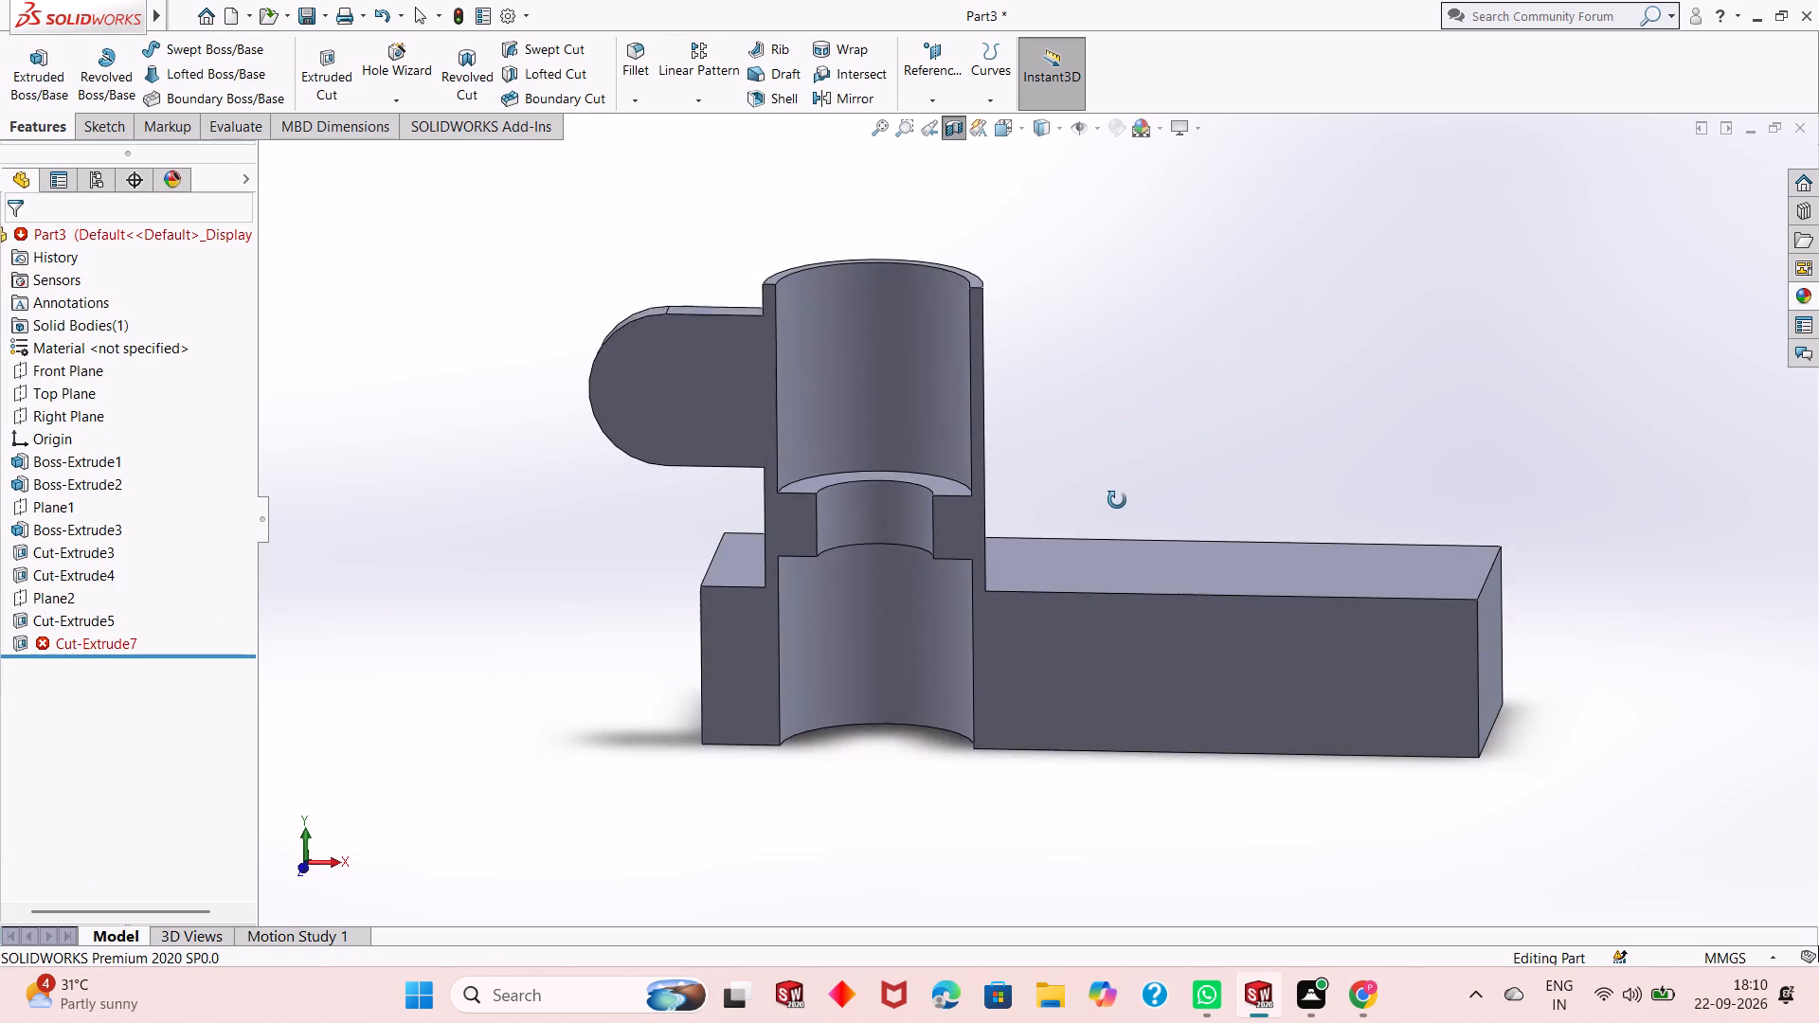
pyautogui.moveTo(1117, 500); pyautogui.dragTo(1130, 394, button='middle')
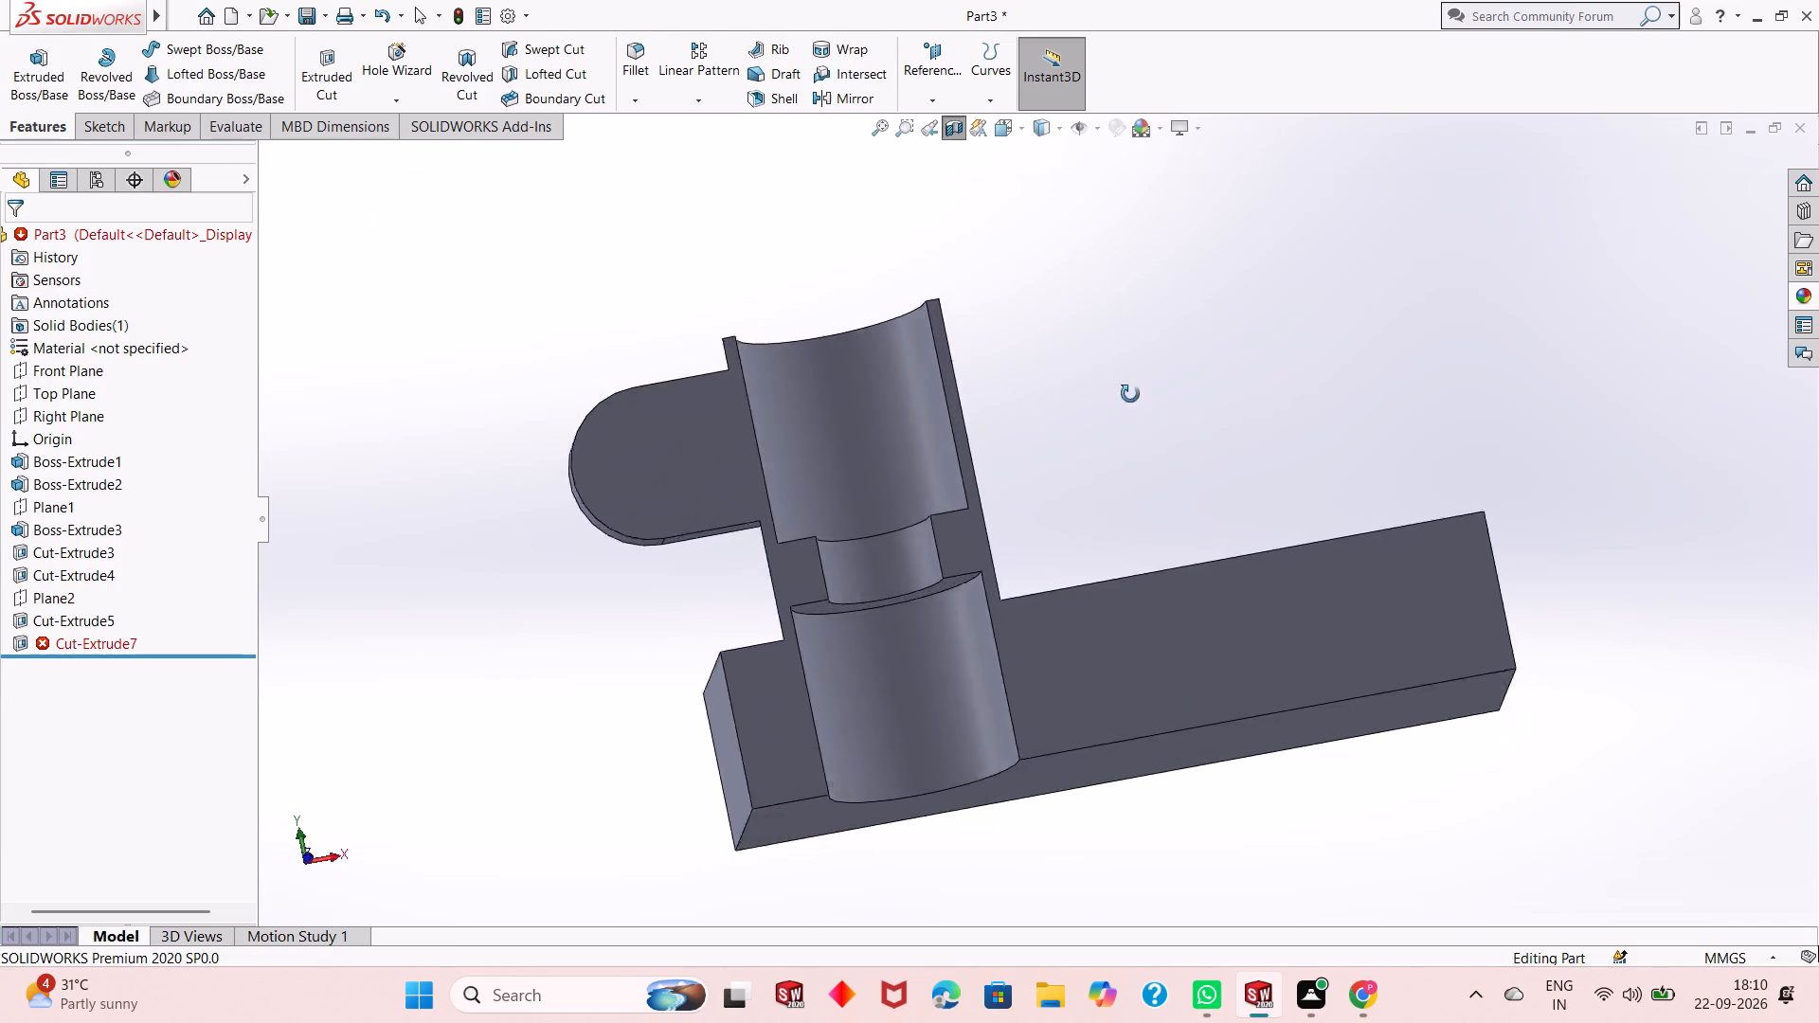
pyautogui.moveTo(1130, 394); pyautogui.dragTo(1070, 512, button='middle')
pyautogui.moveTo(1056, 458); pyautogui.dragTo(1052, 458, button='middle')
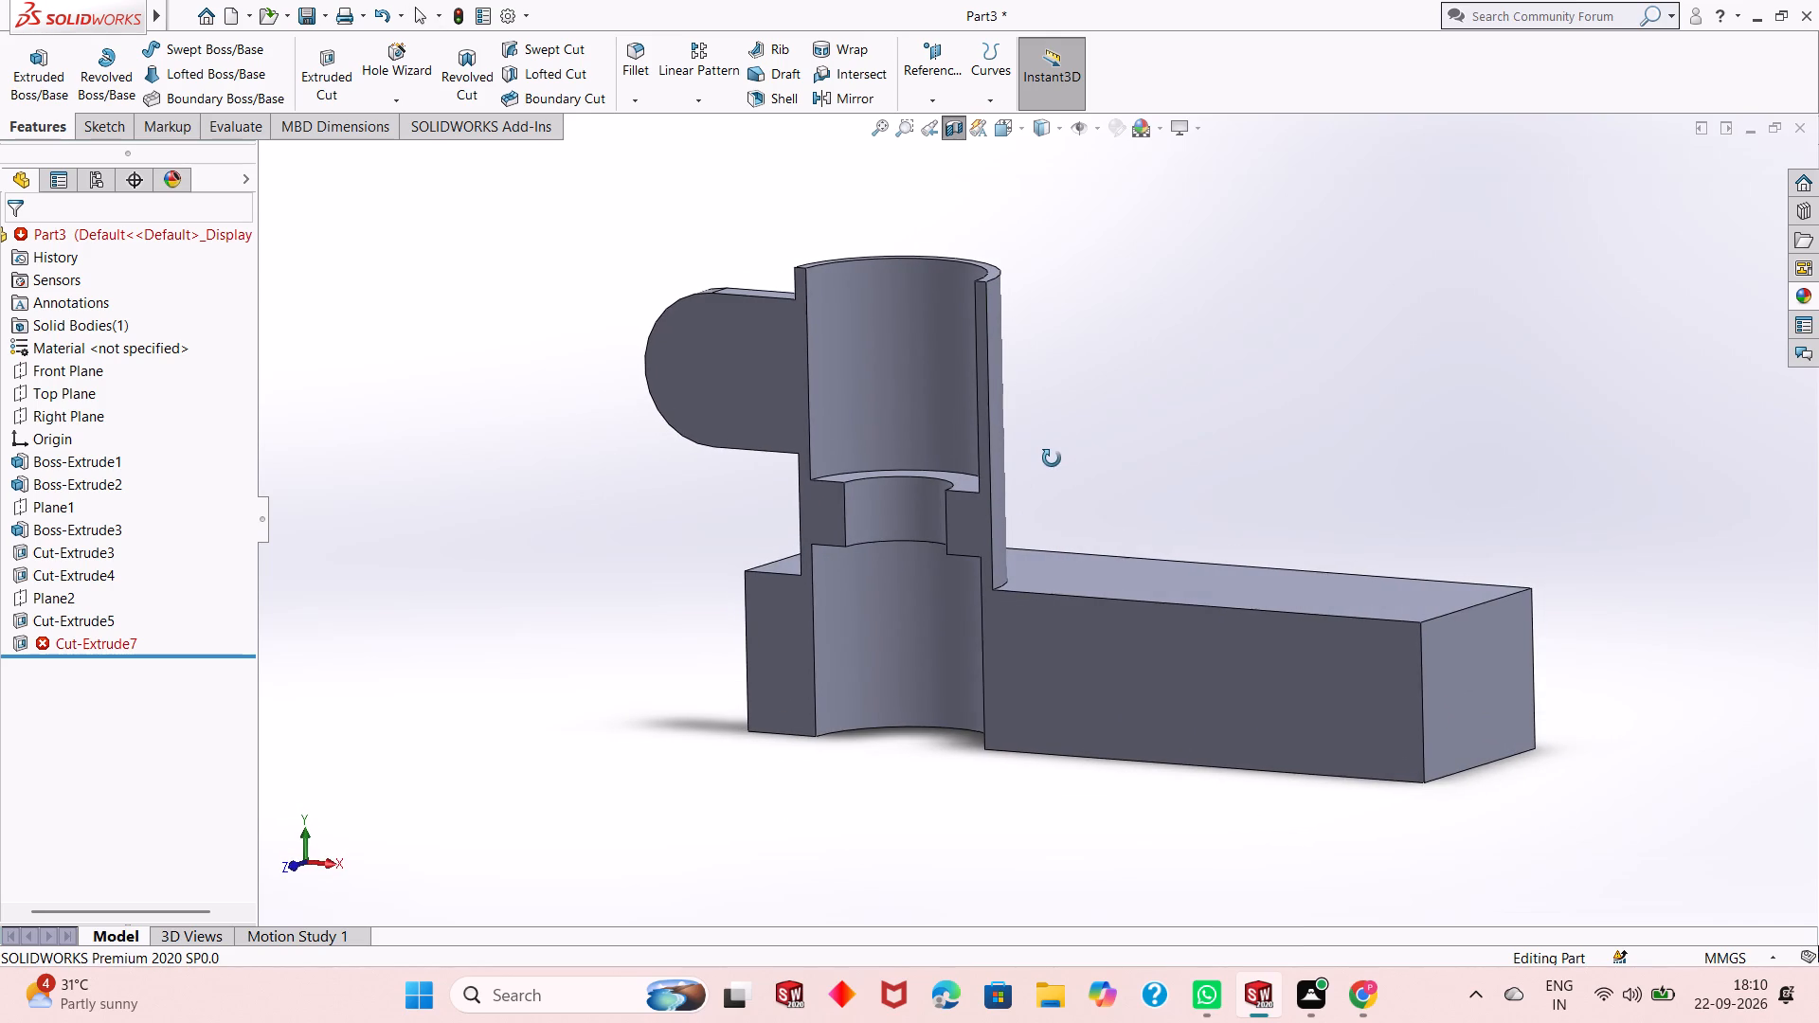
pyautogui.moveTo(1052, 458); pyautogui.dragTo(1165, 442, button='middle')
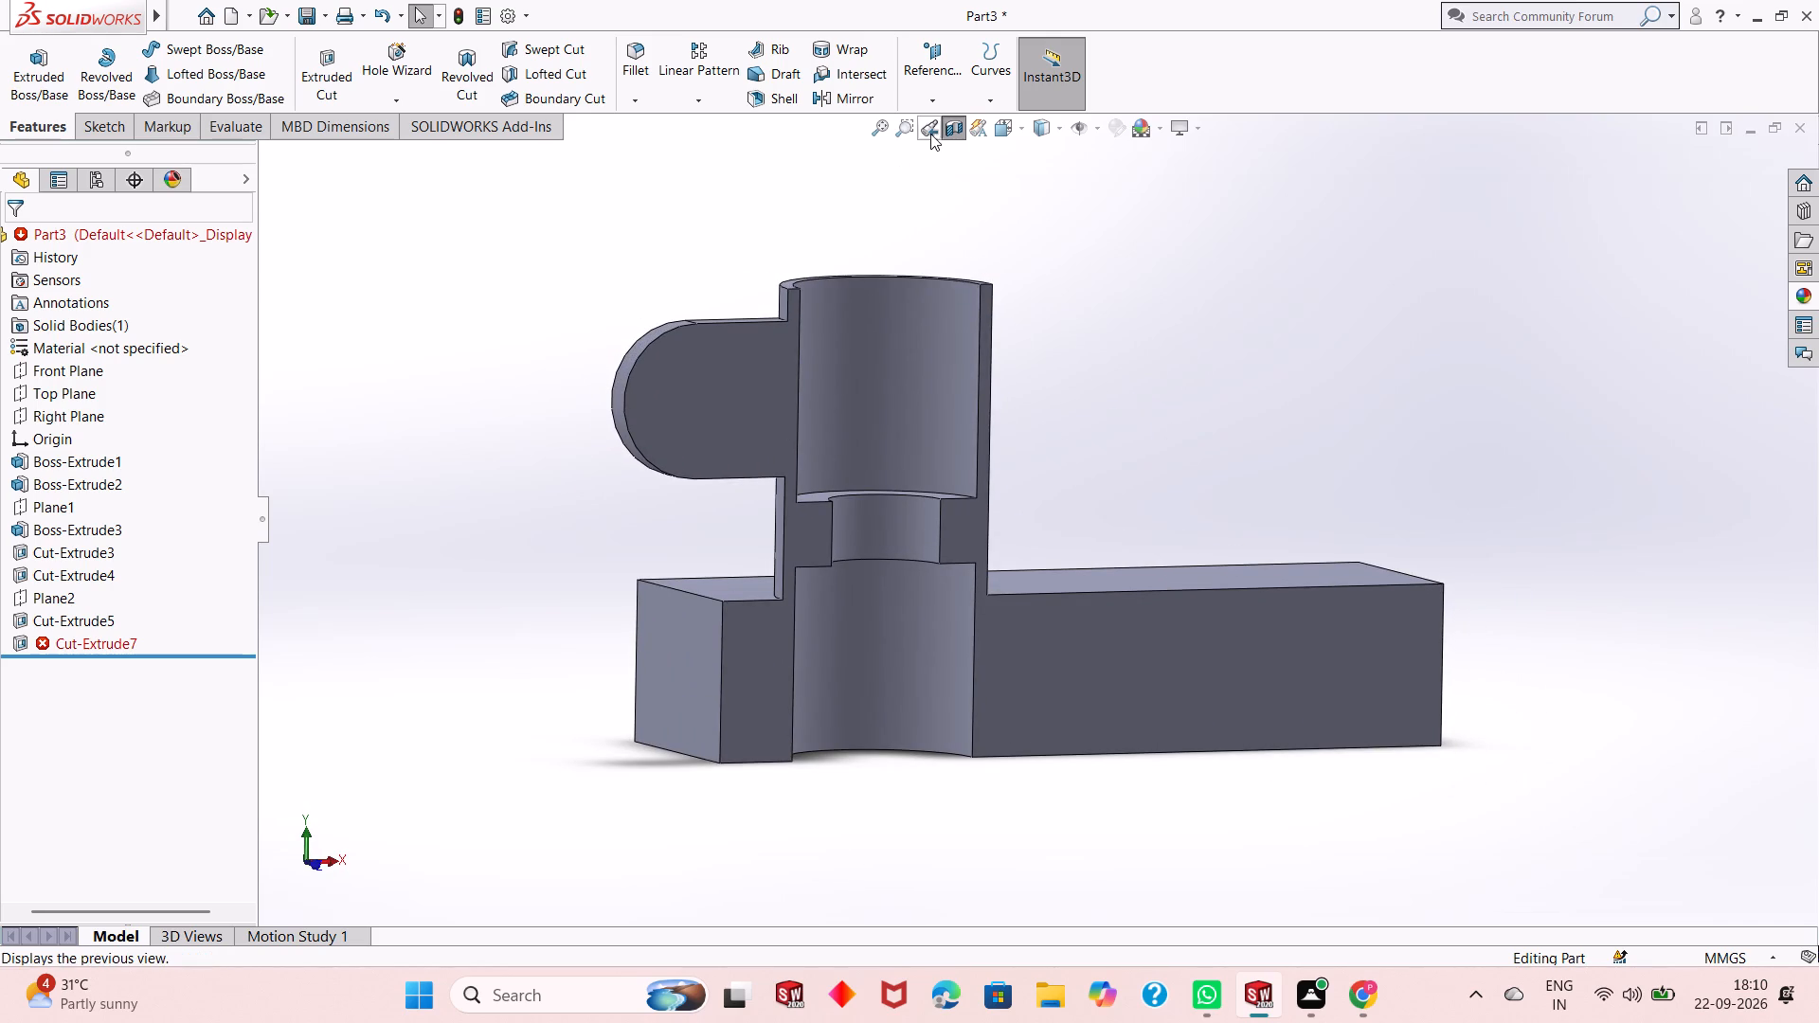
pyautogui.click(952, 133)
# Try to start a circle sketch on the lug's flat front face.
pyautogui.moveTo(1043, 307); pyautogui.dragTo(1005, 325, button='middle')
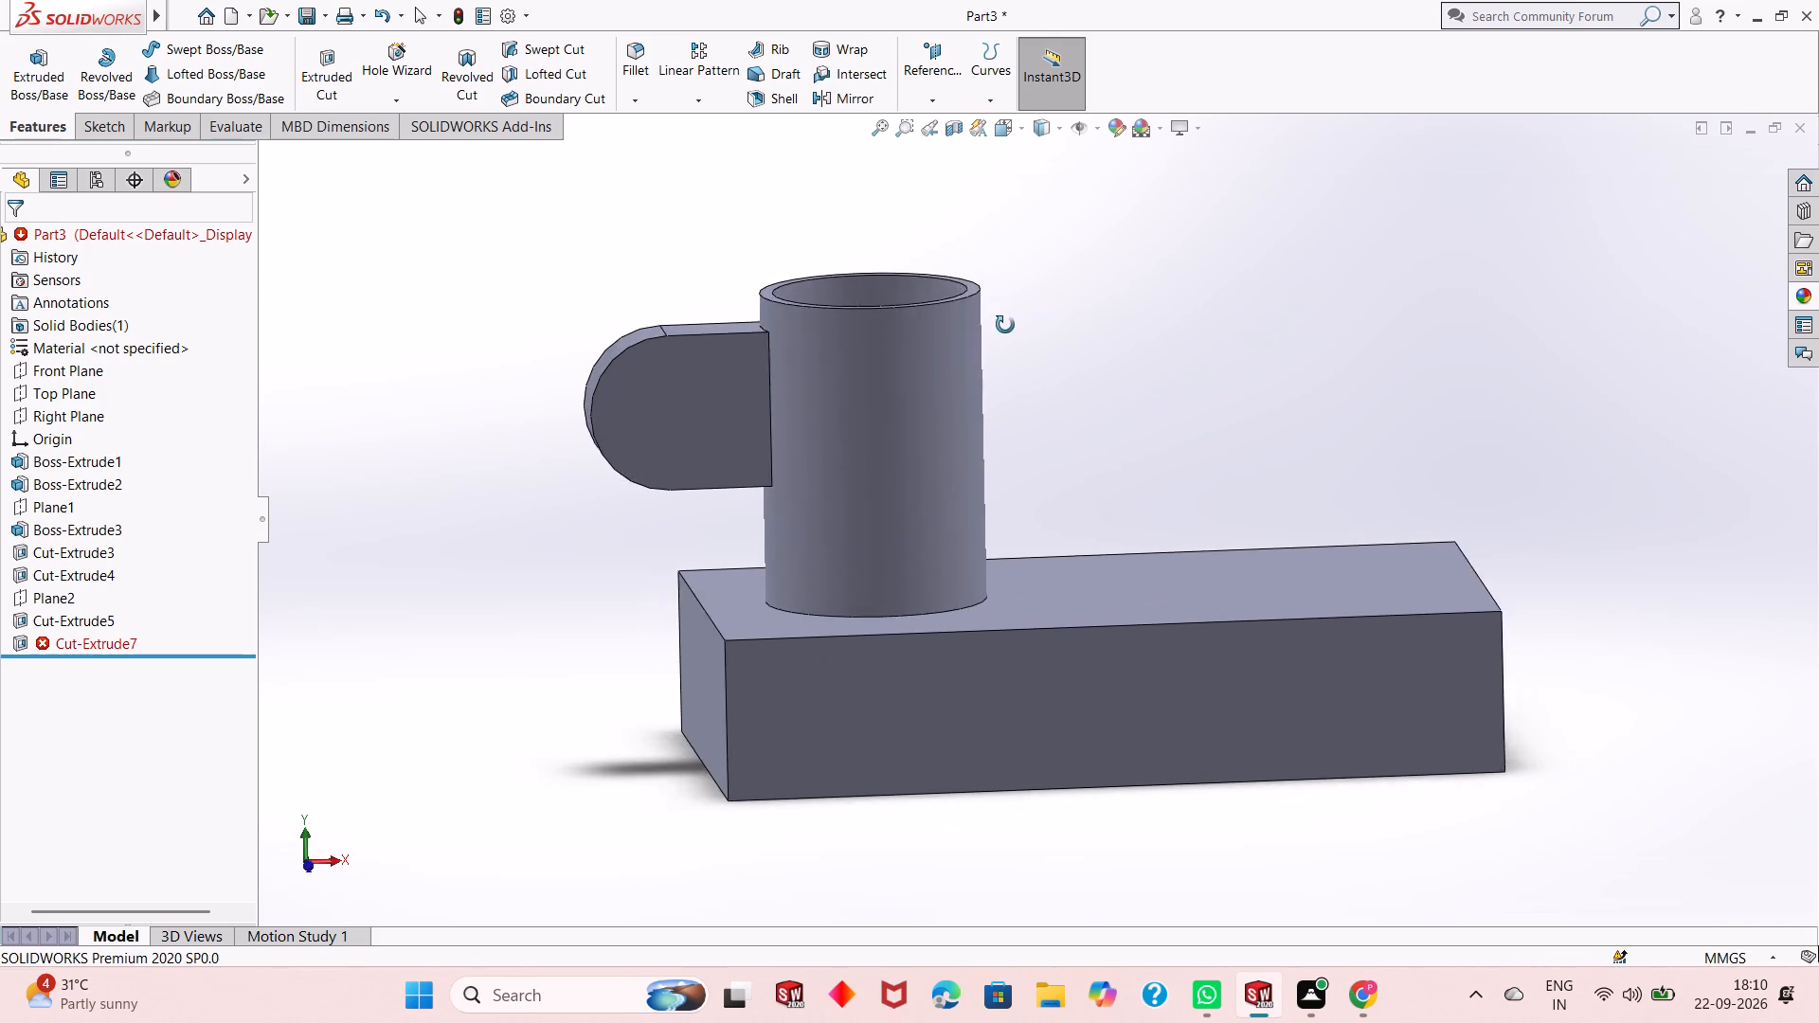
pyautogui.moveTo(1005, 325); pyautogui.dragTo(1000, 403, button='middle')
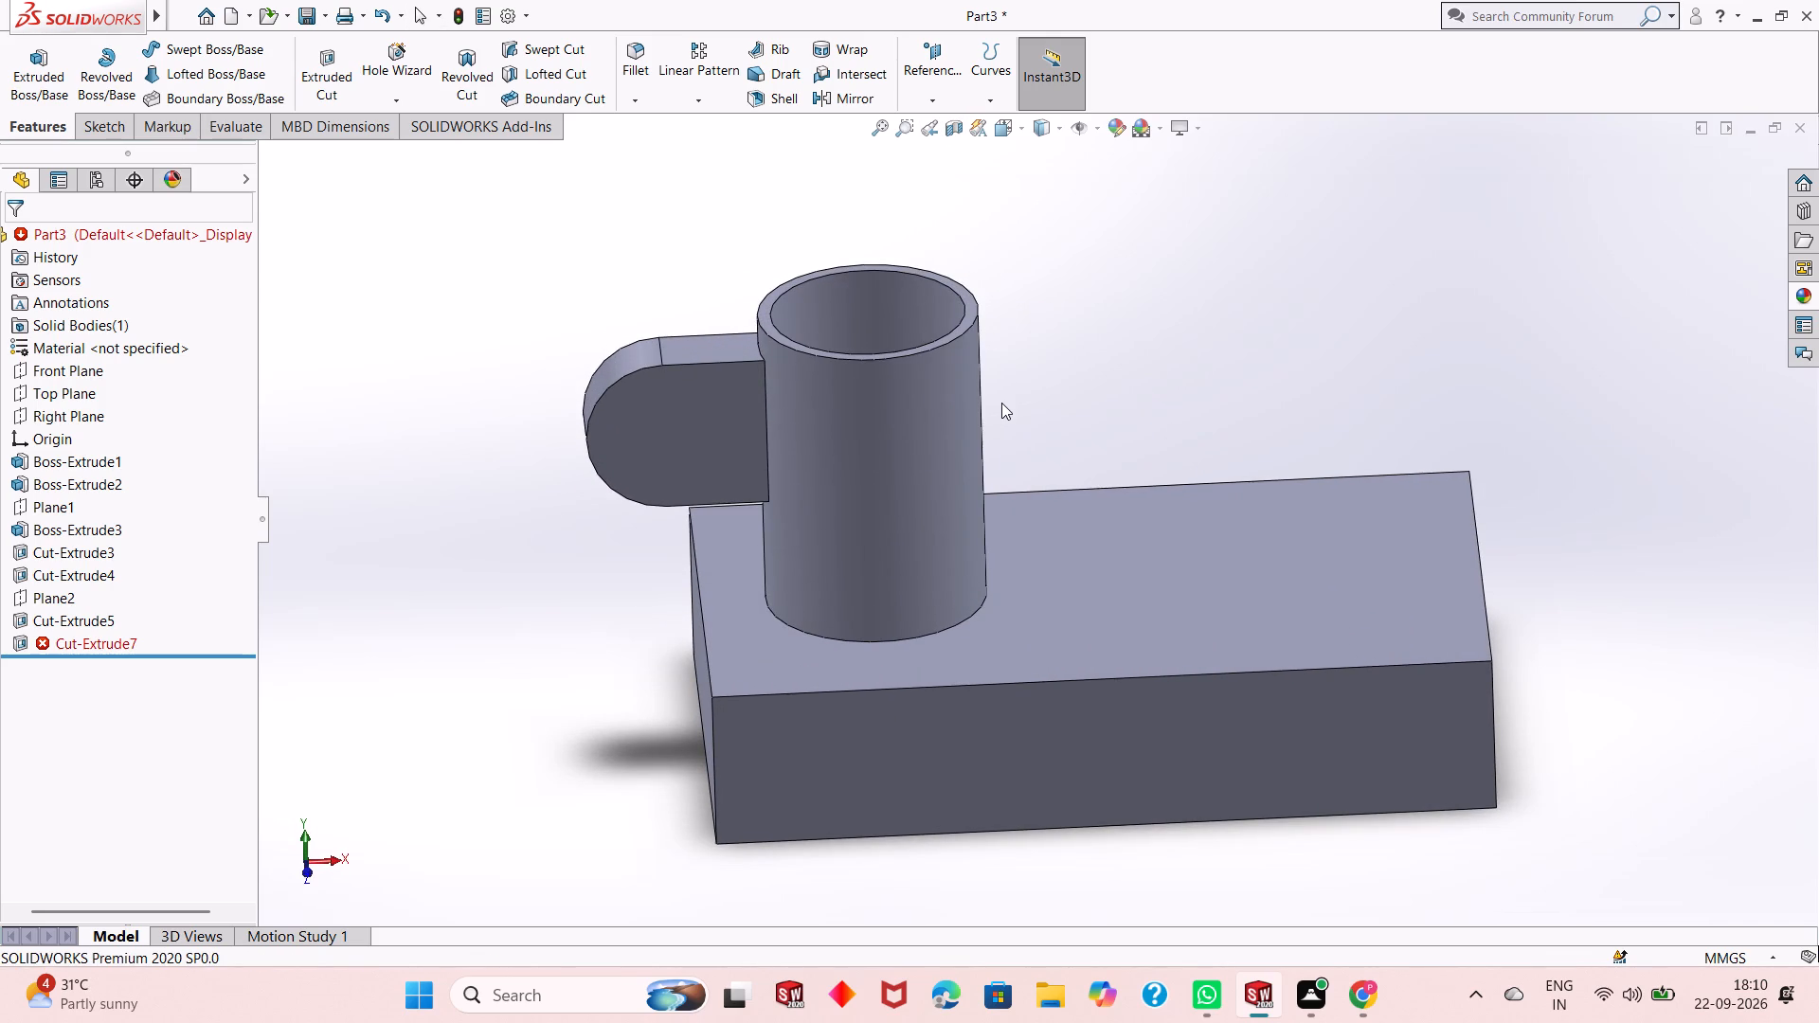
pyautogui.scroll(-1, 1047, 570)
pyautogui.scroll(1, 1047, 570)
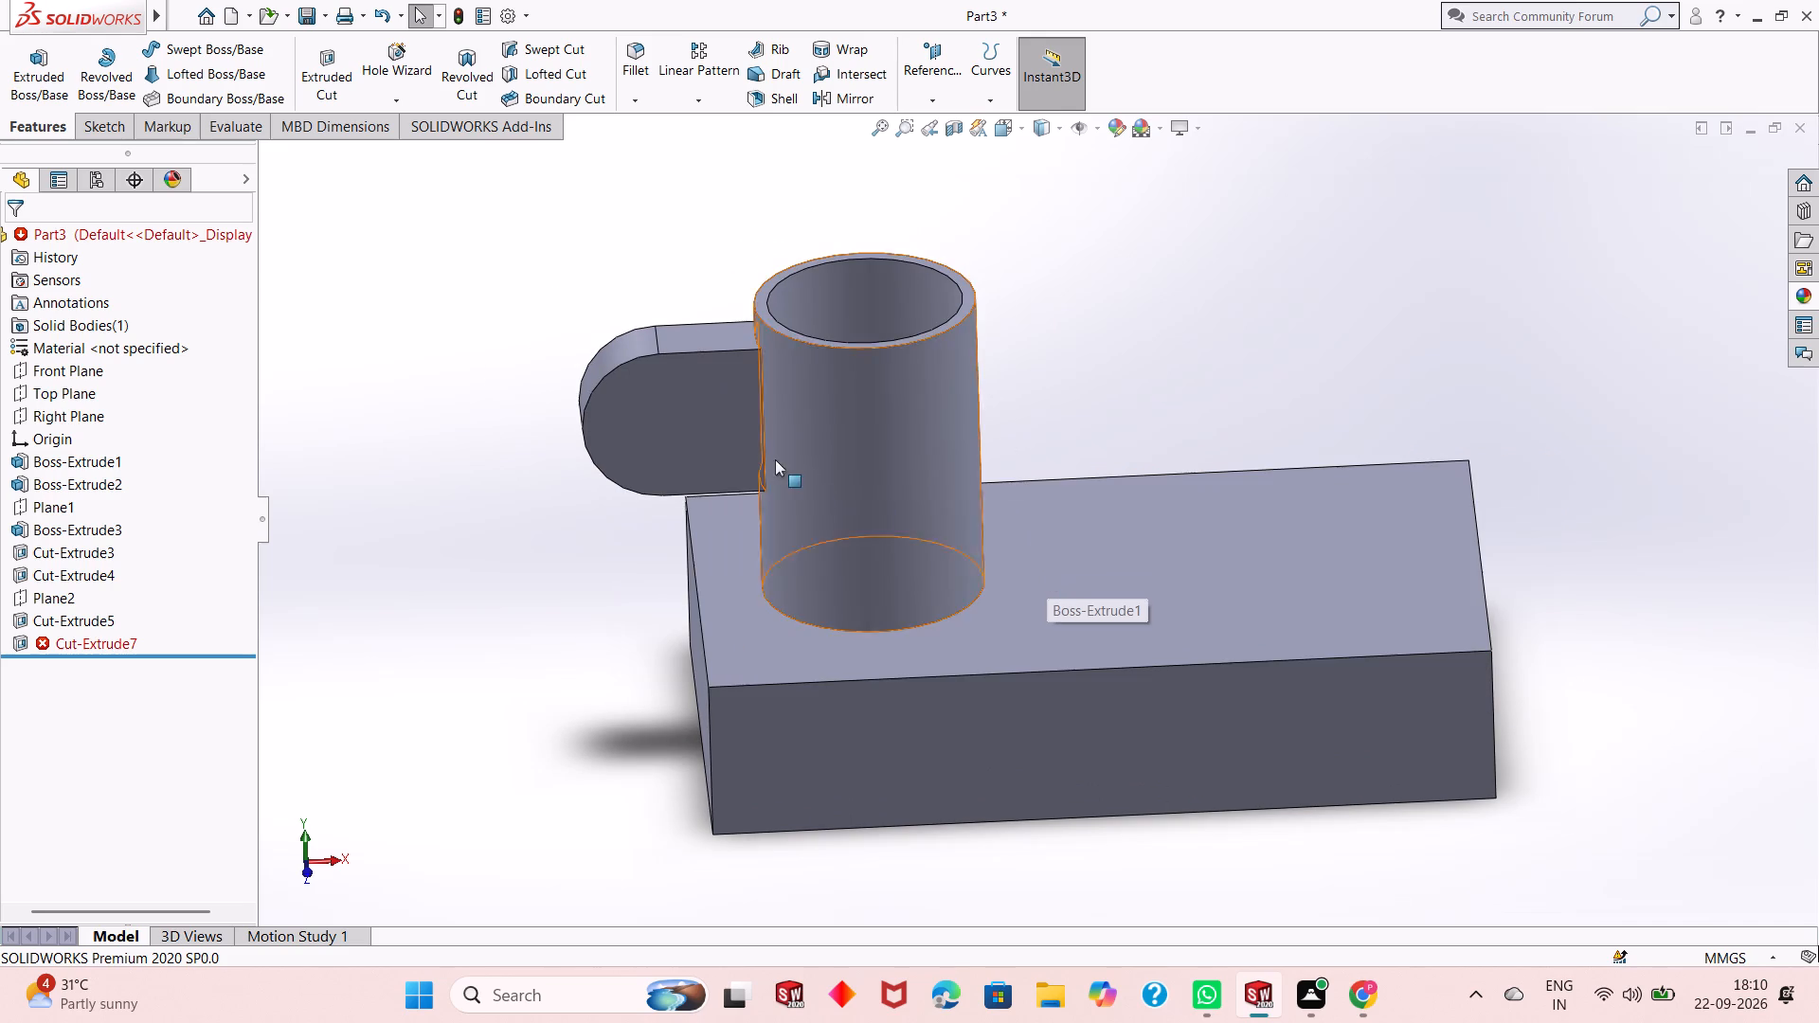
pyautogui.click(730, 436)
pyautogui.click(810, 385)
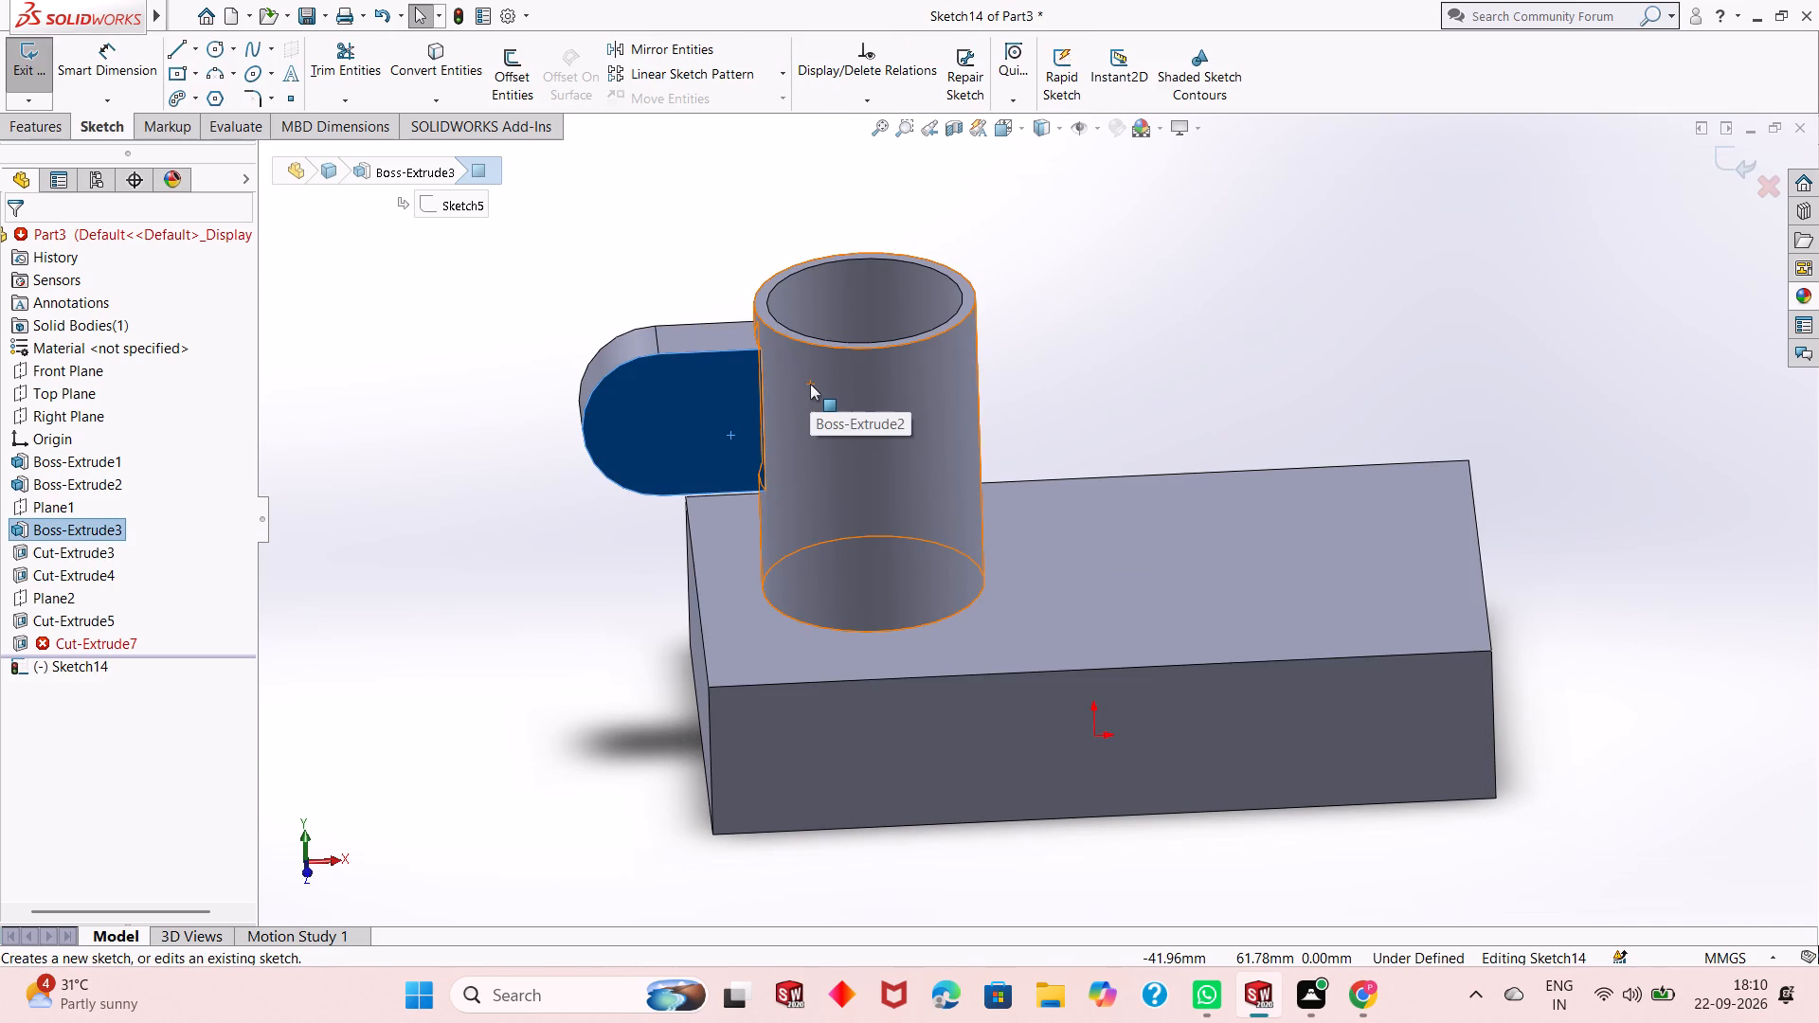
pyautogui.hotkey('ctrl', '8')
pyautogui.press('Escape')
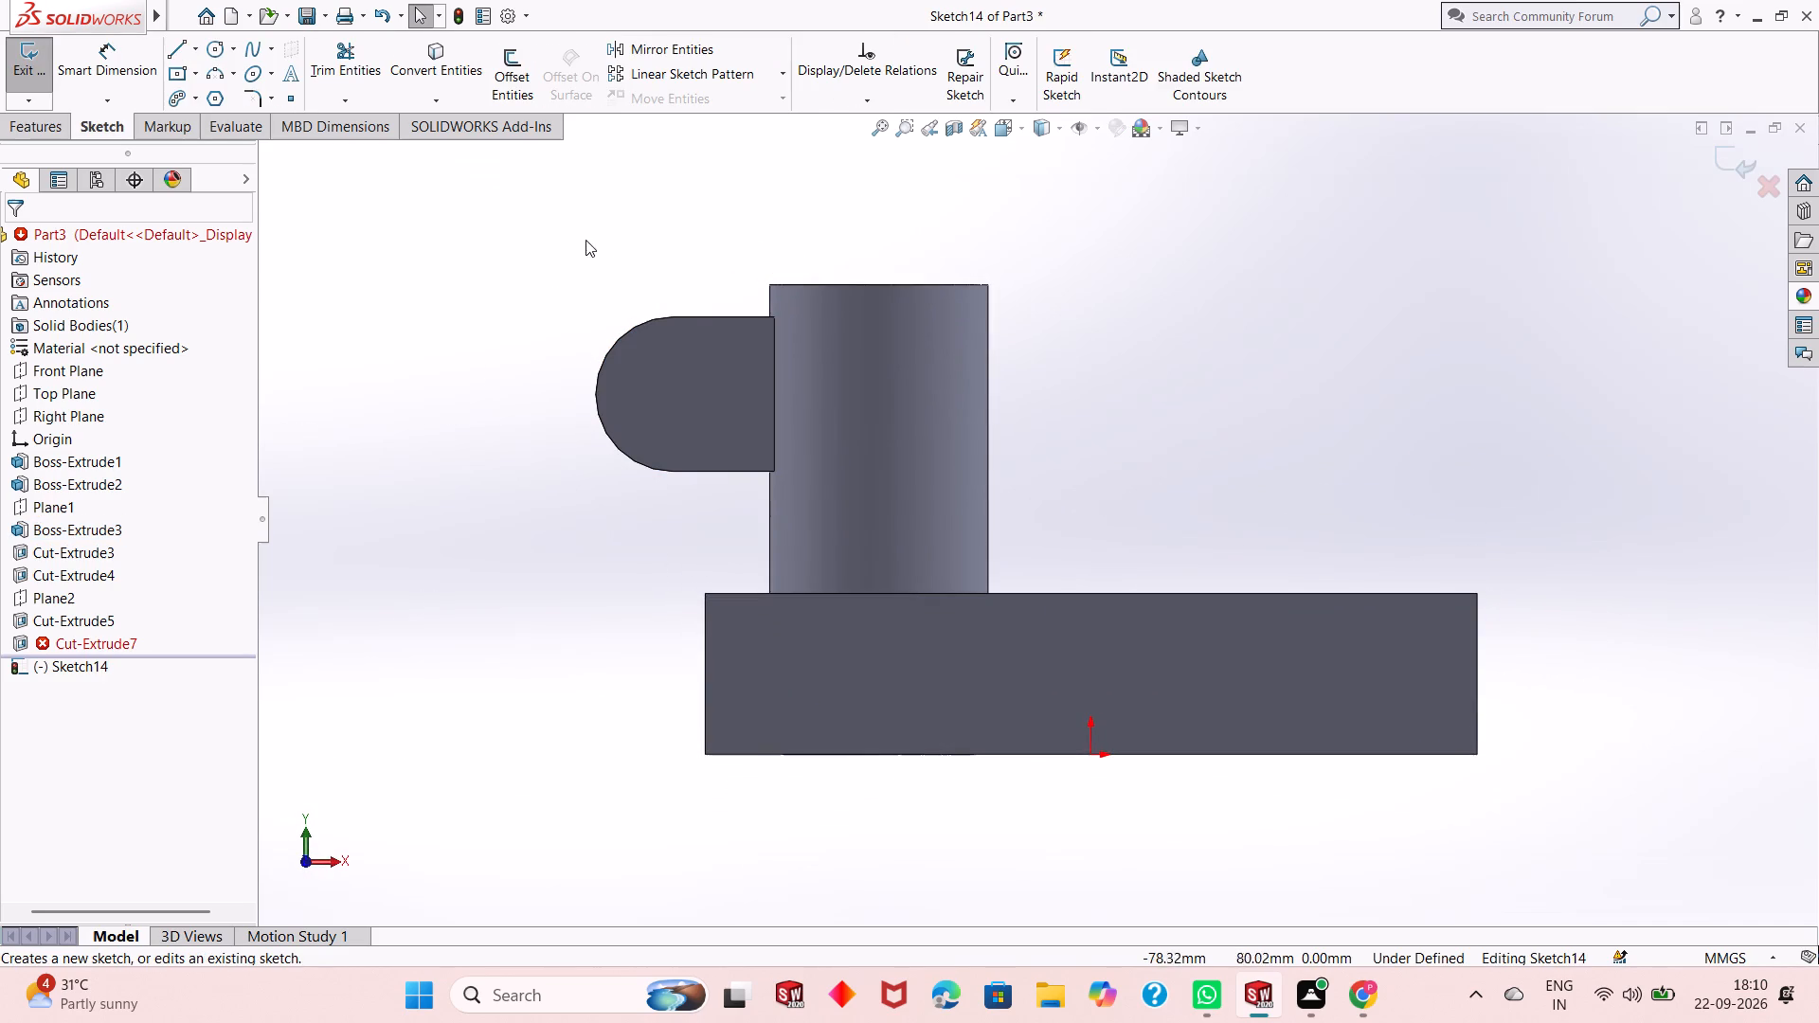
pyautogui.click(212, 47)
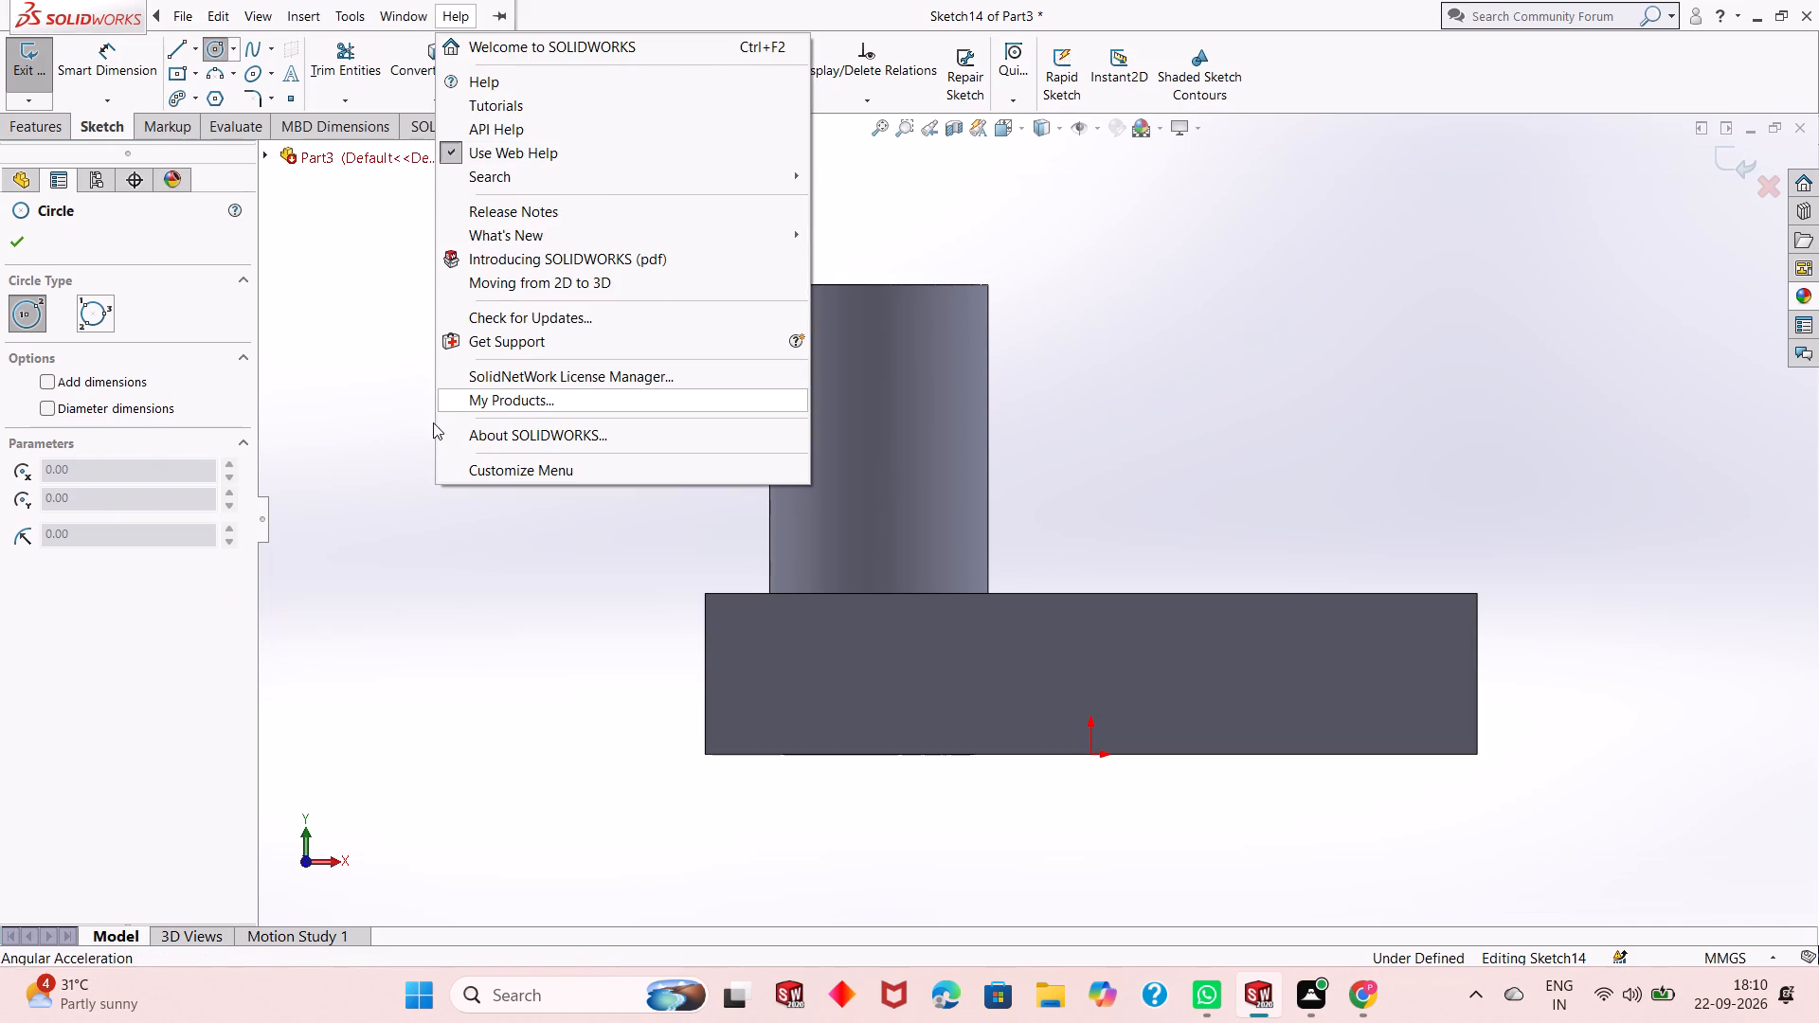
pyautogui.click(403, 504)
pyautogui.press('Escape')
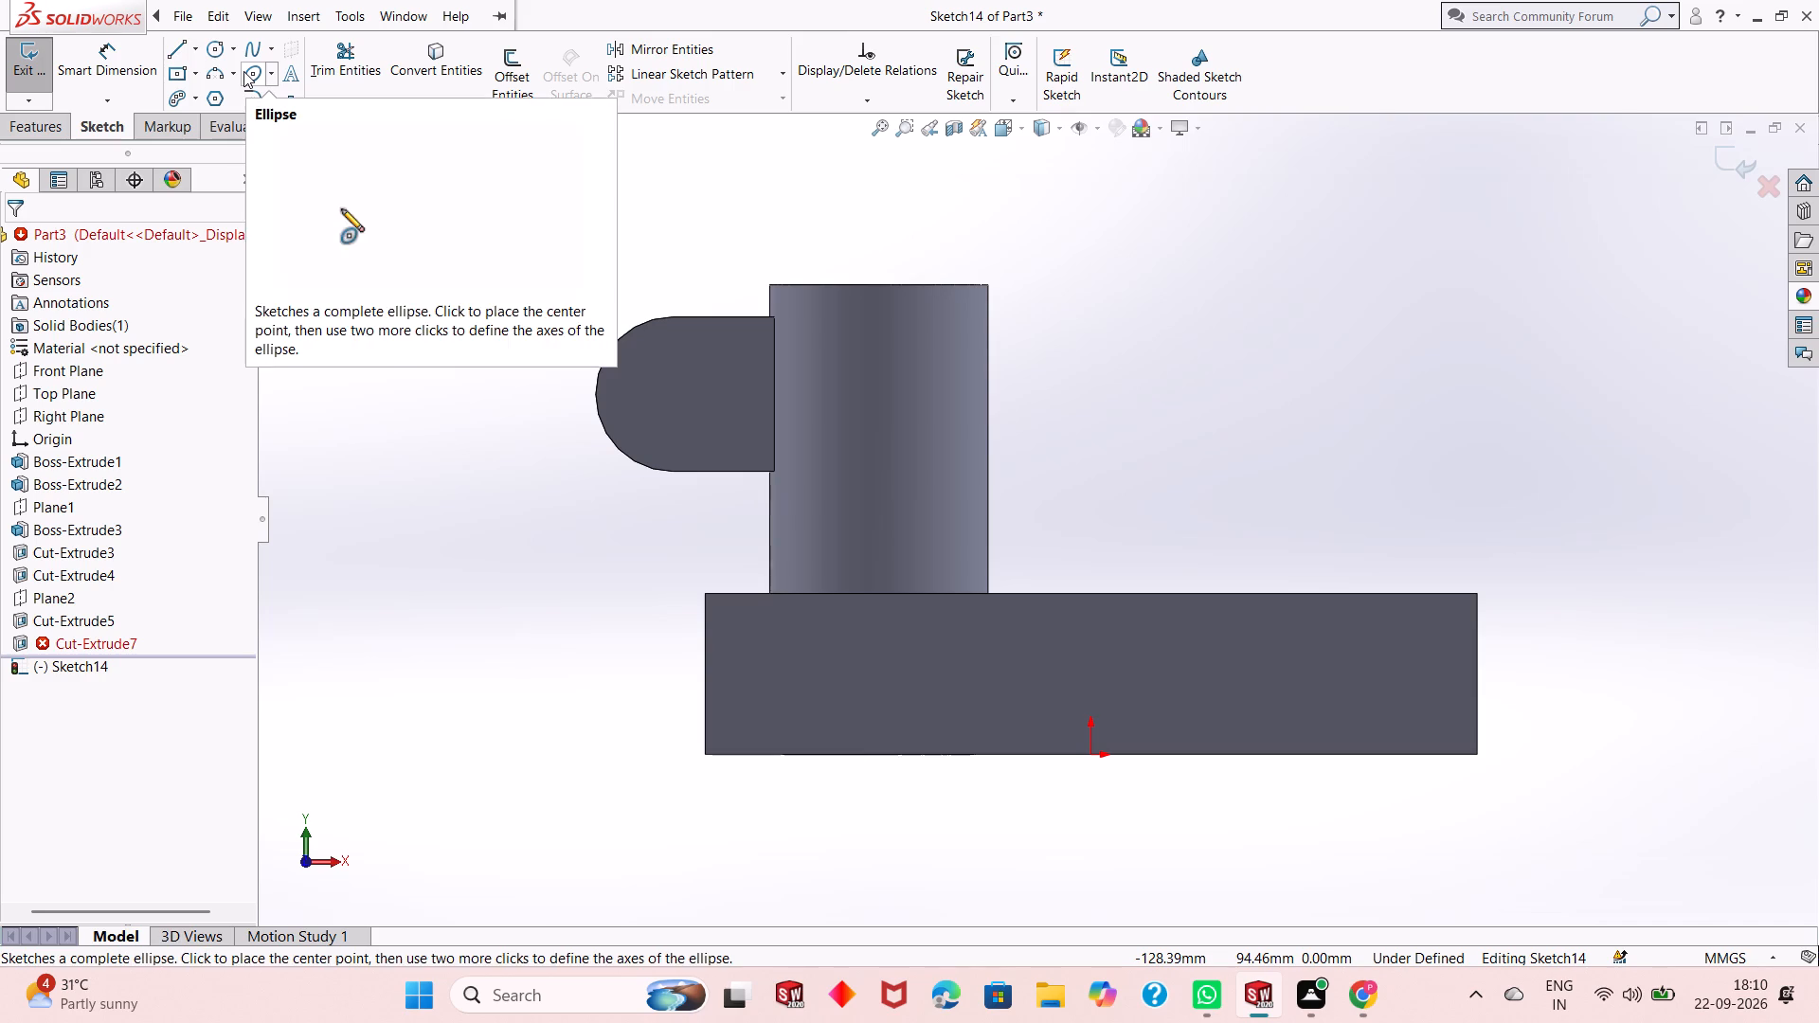
# Undo the new sketch on the lug face and the Through All change to Cut-Extrude5, the lower 30 mm cut.
pyautogui.click(84, 639)
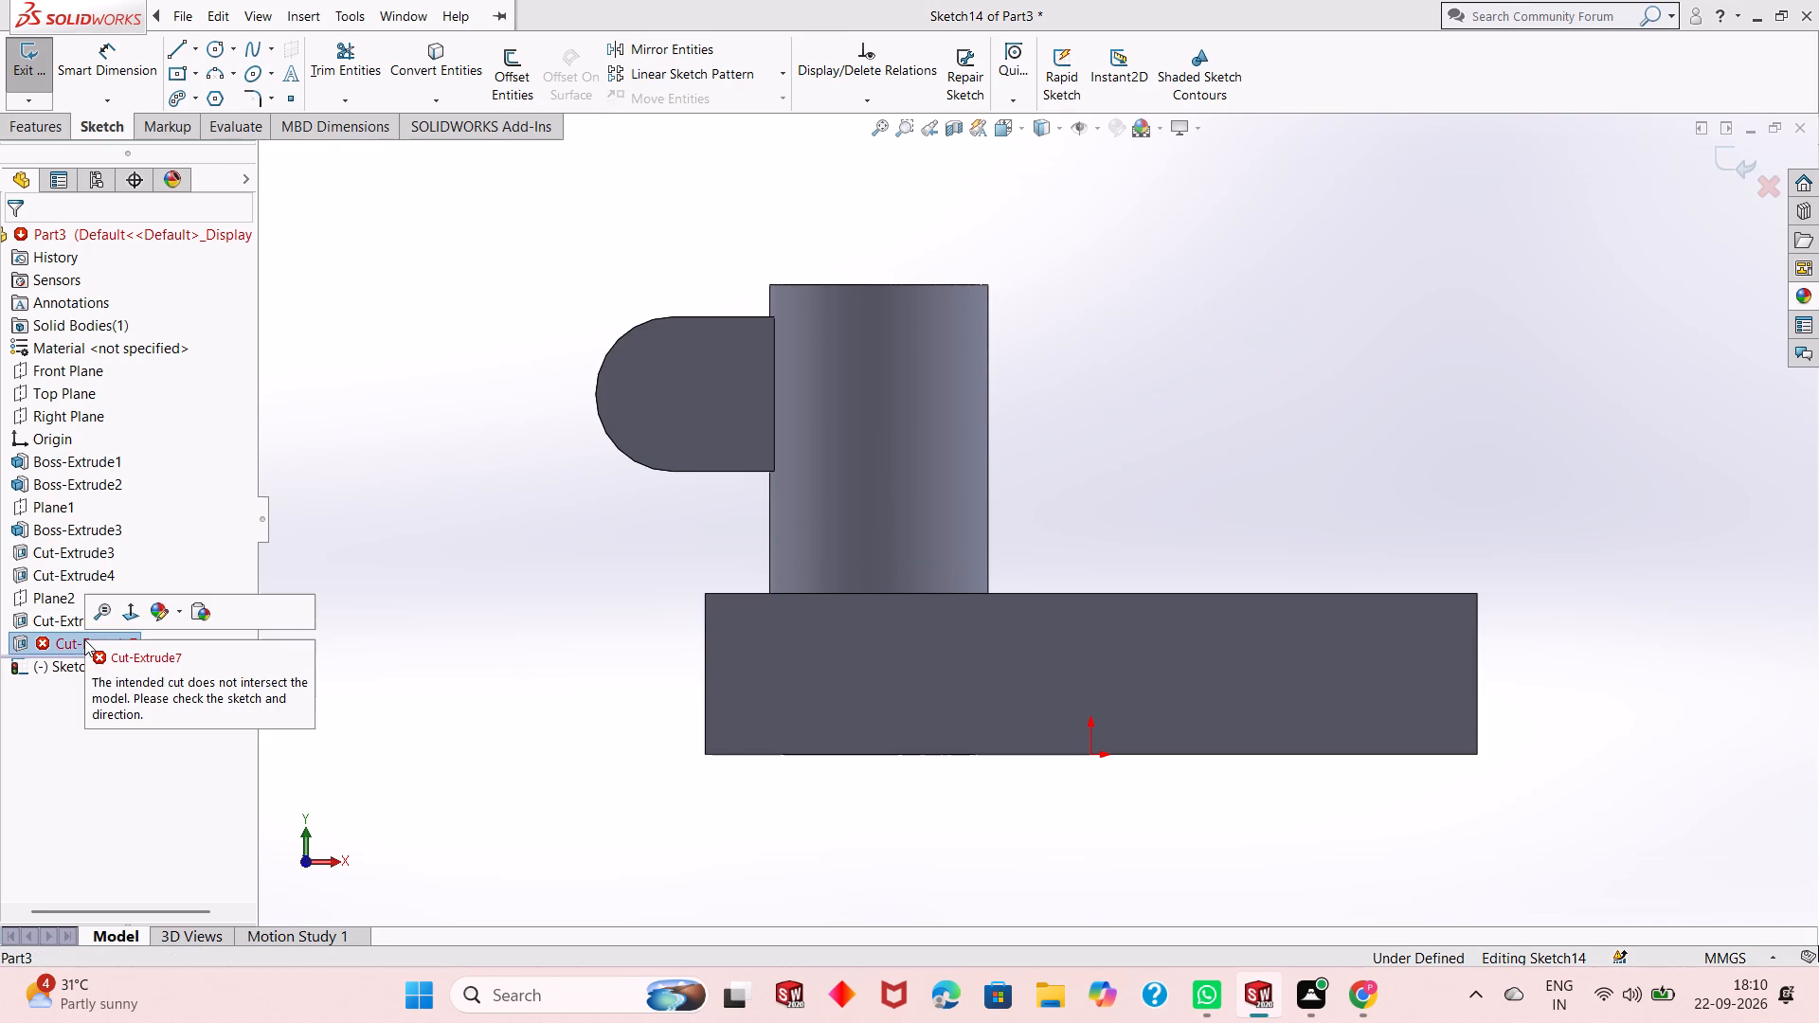
pyautogui.press('Escape')
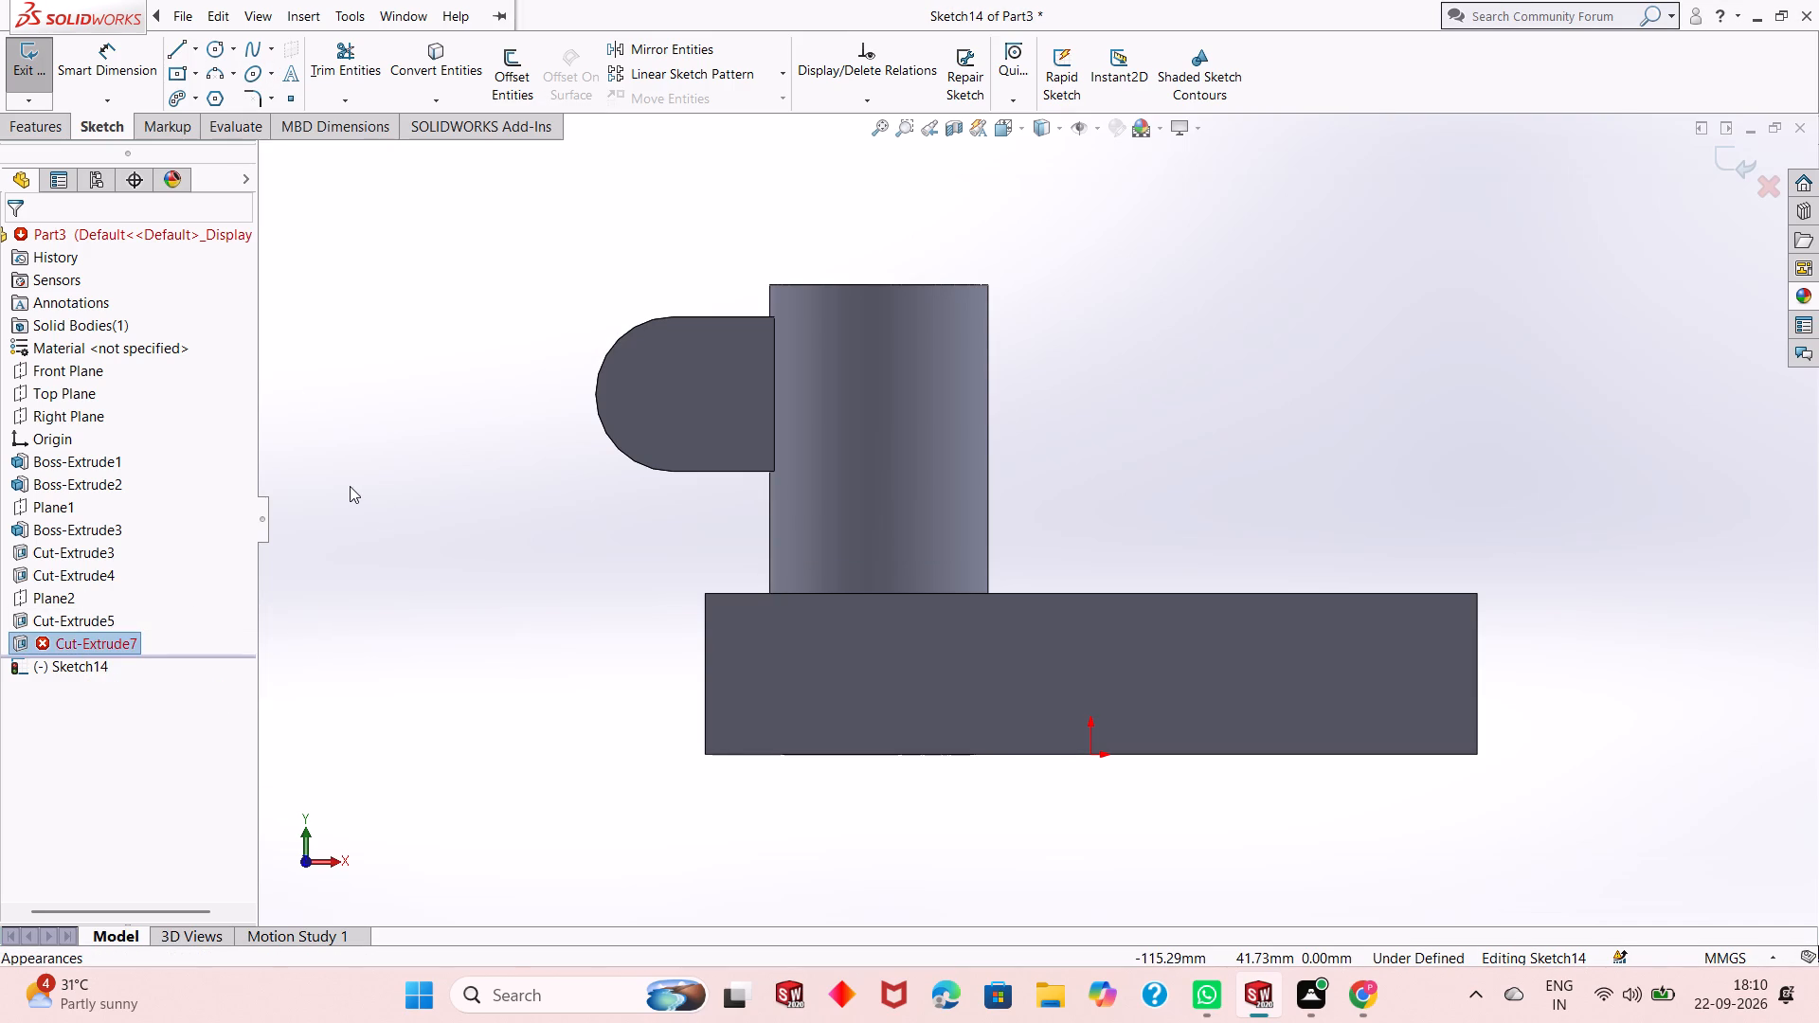
pyautogui.hotkey('ctrl', 'z')
pyautogui.hotkey('ctrl', 'z')
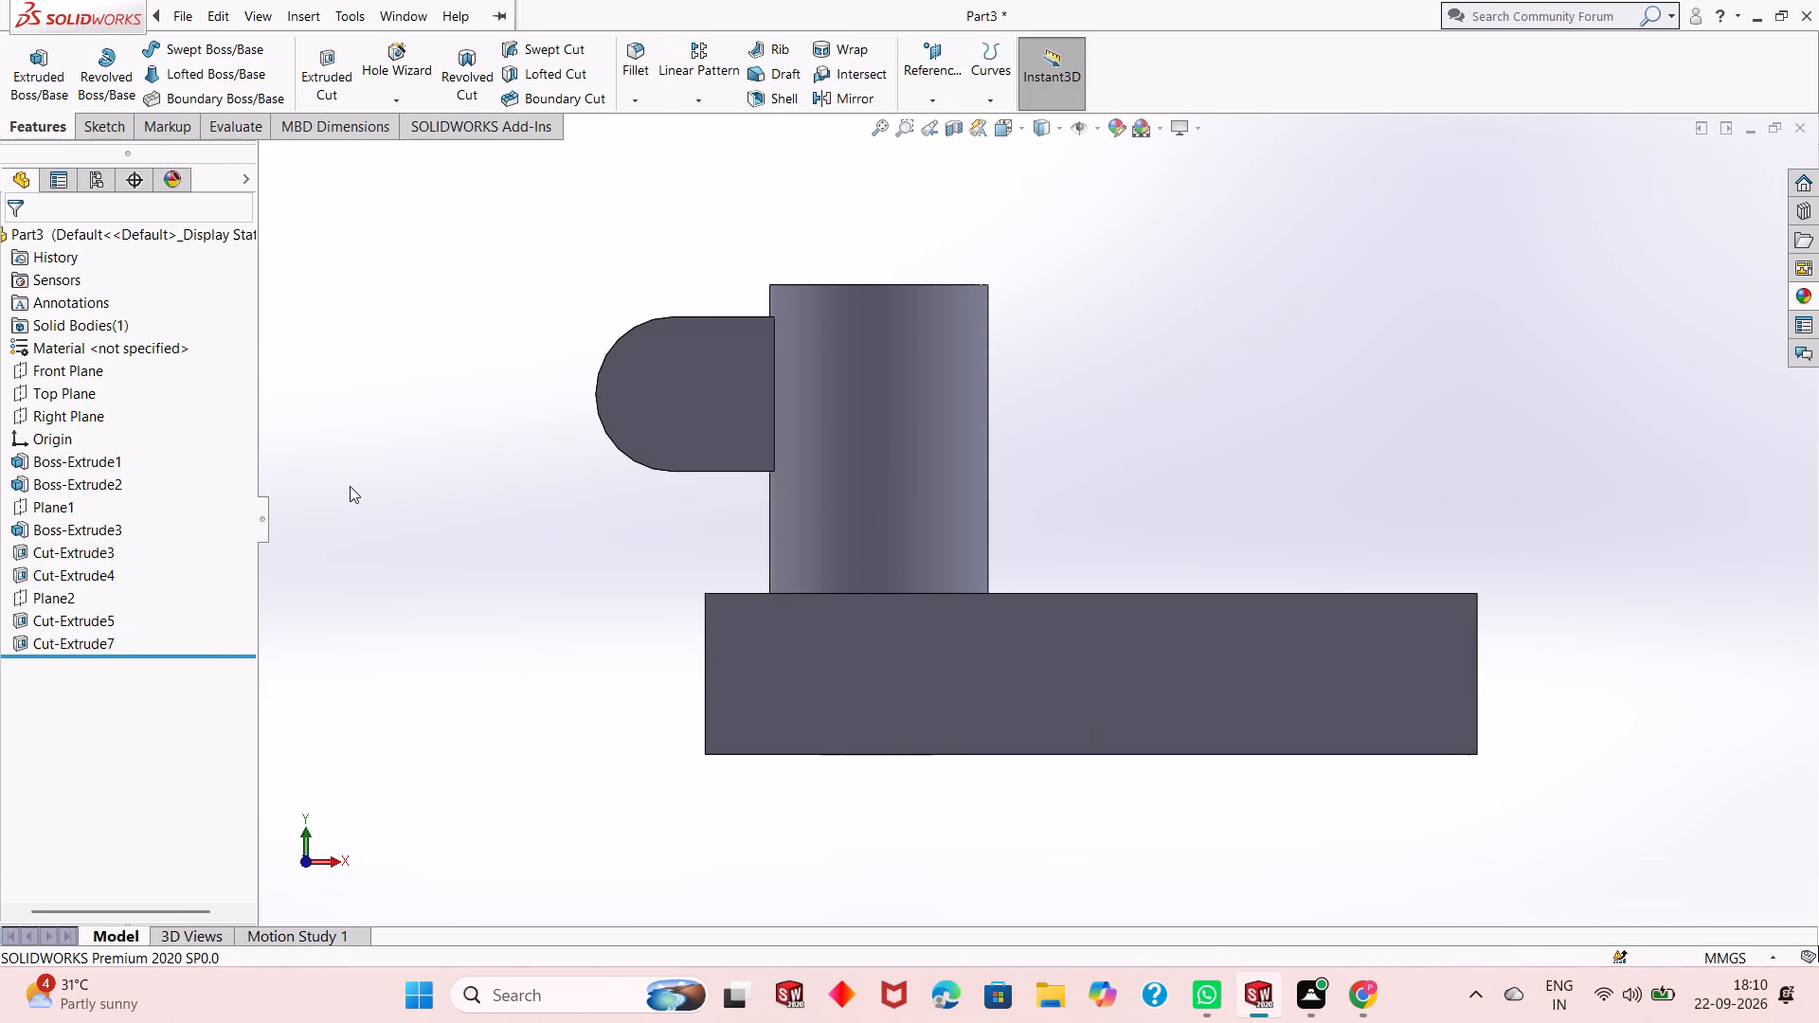
# Preview a Front Plane section to examine the stepped bore, and close it without keeping the section.
pyautogui.click(956, 128)
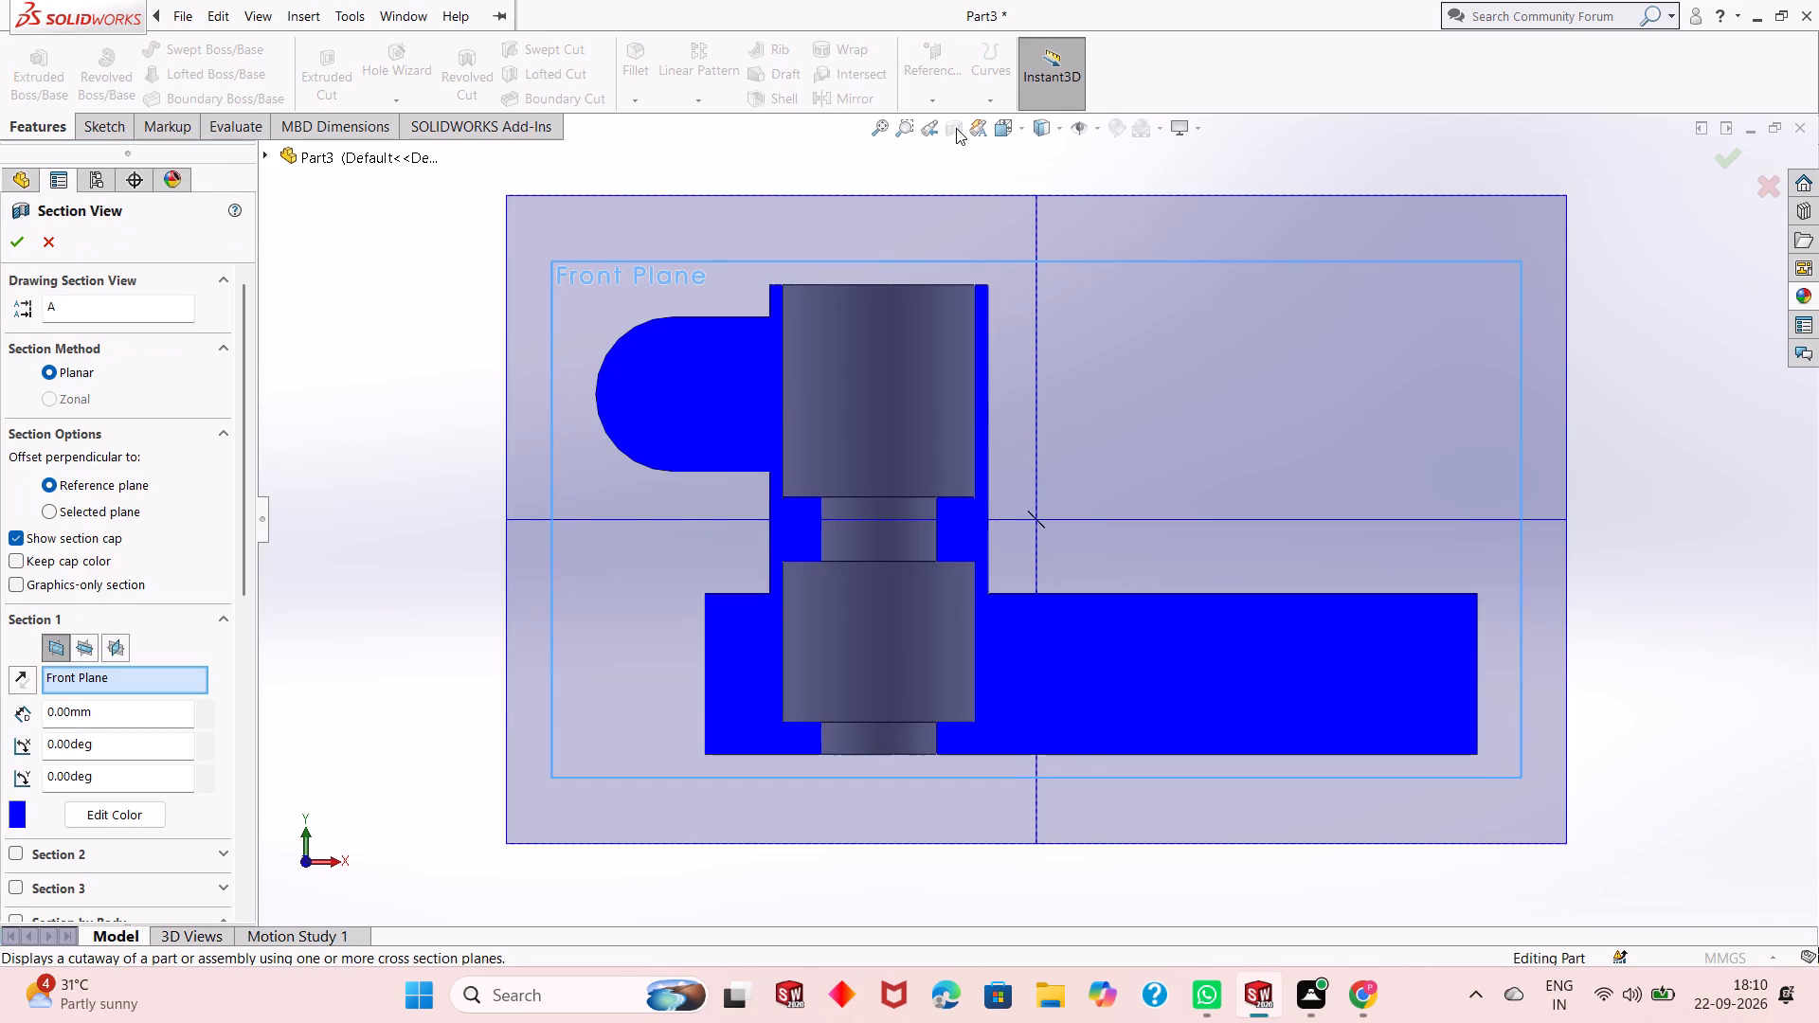
pyautogui.press('Escape')
pyautogui.press('Escape')
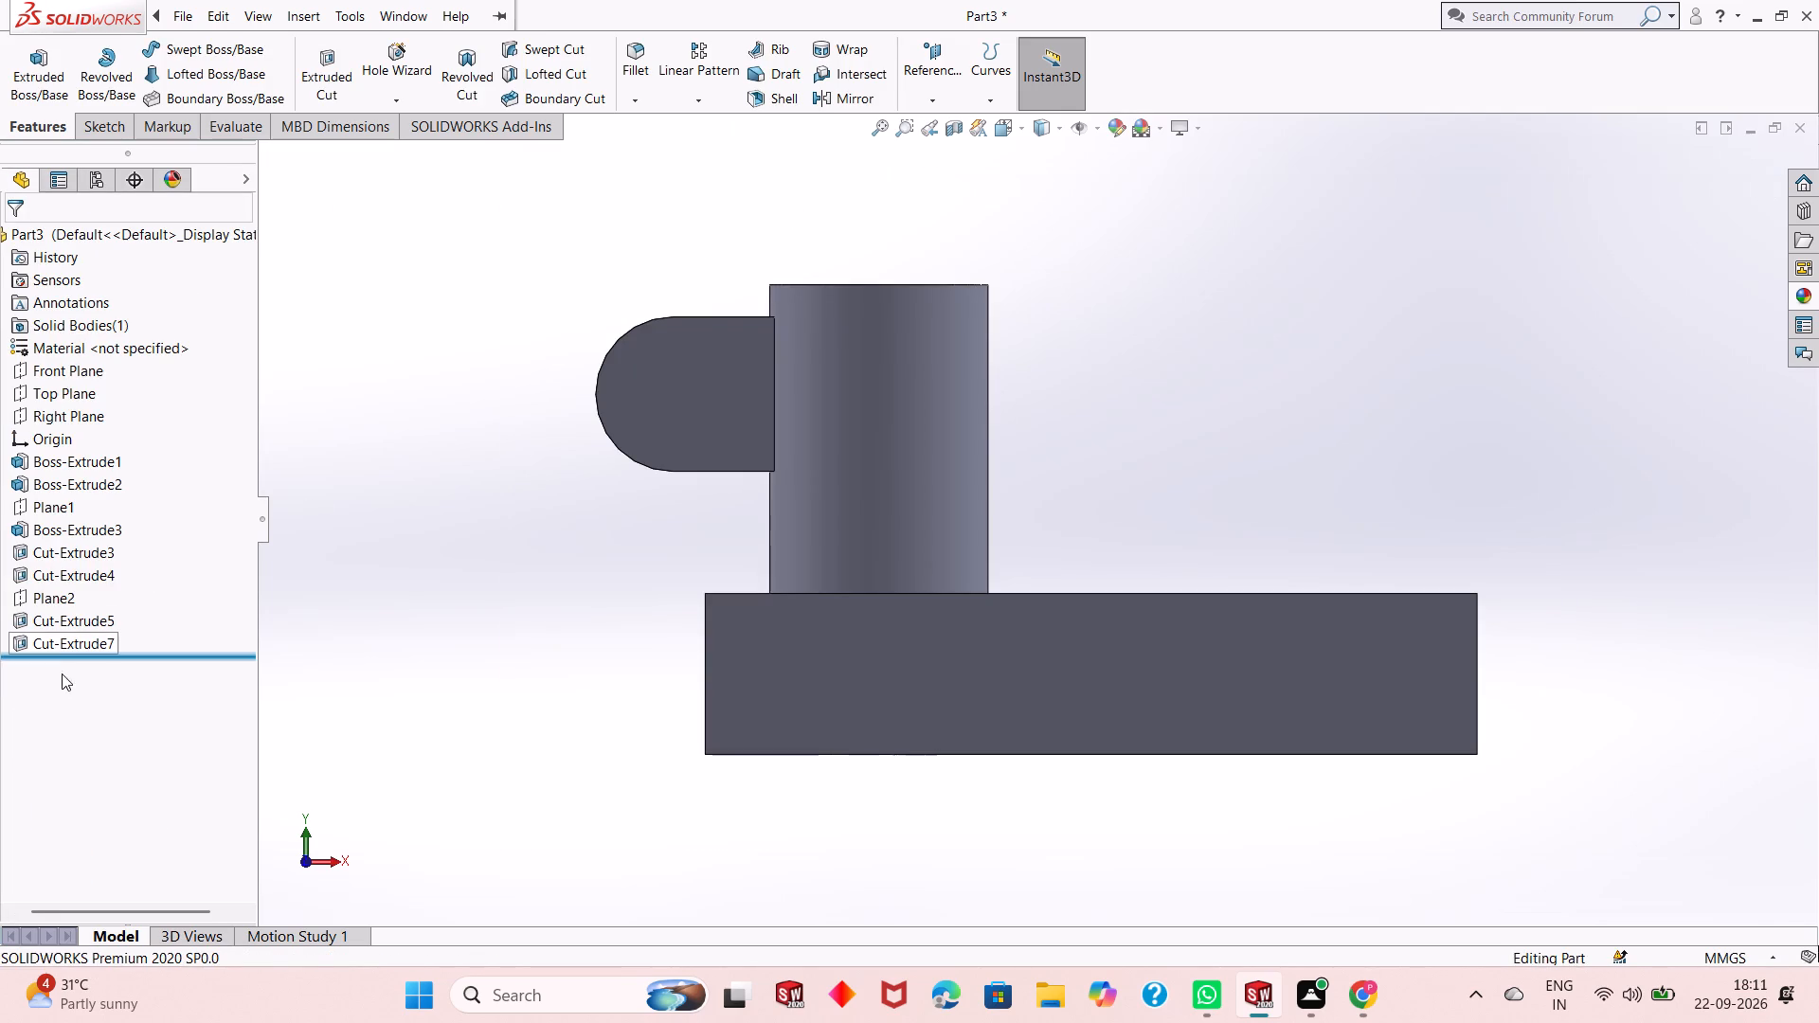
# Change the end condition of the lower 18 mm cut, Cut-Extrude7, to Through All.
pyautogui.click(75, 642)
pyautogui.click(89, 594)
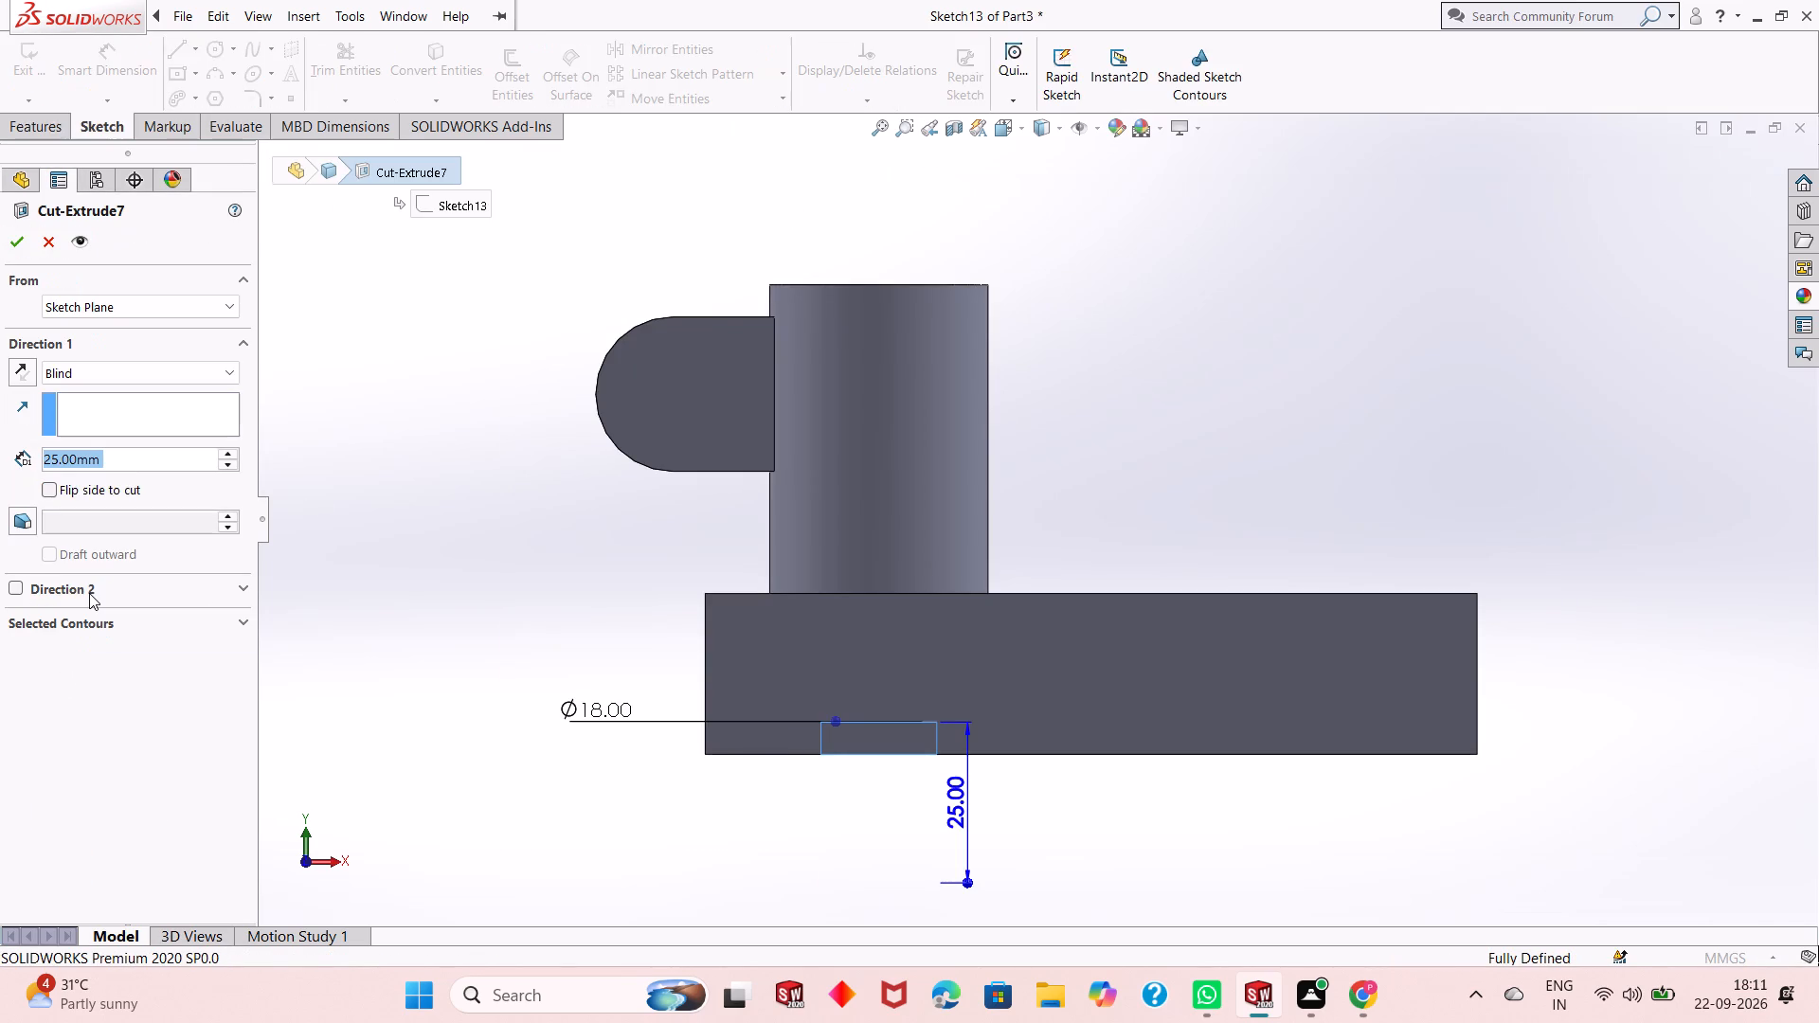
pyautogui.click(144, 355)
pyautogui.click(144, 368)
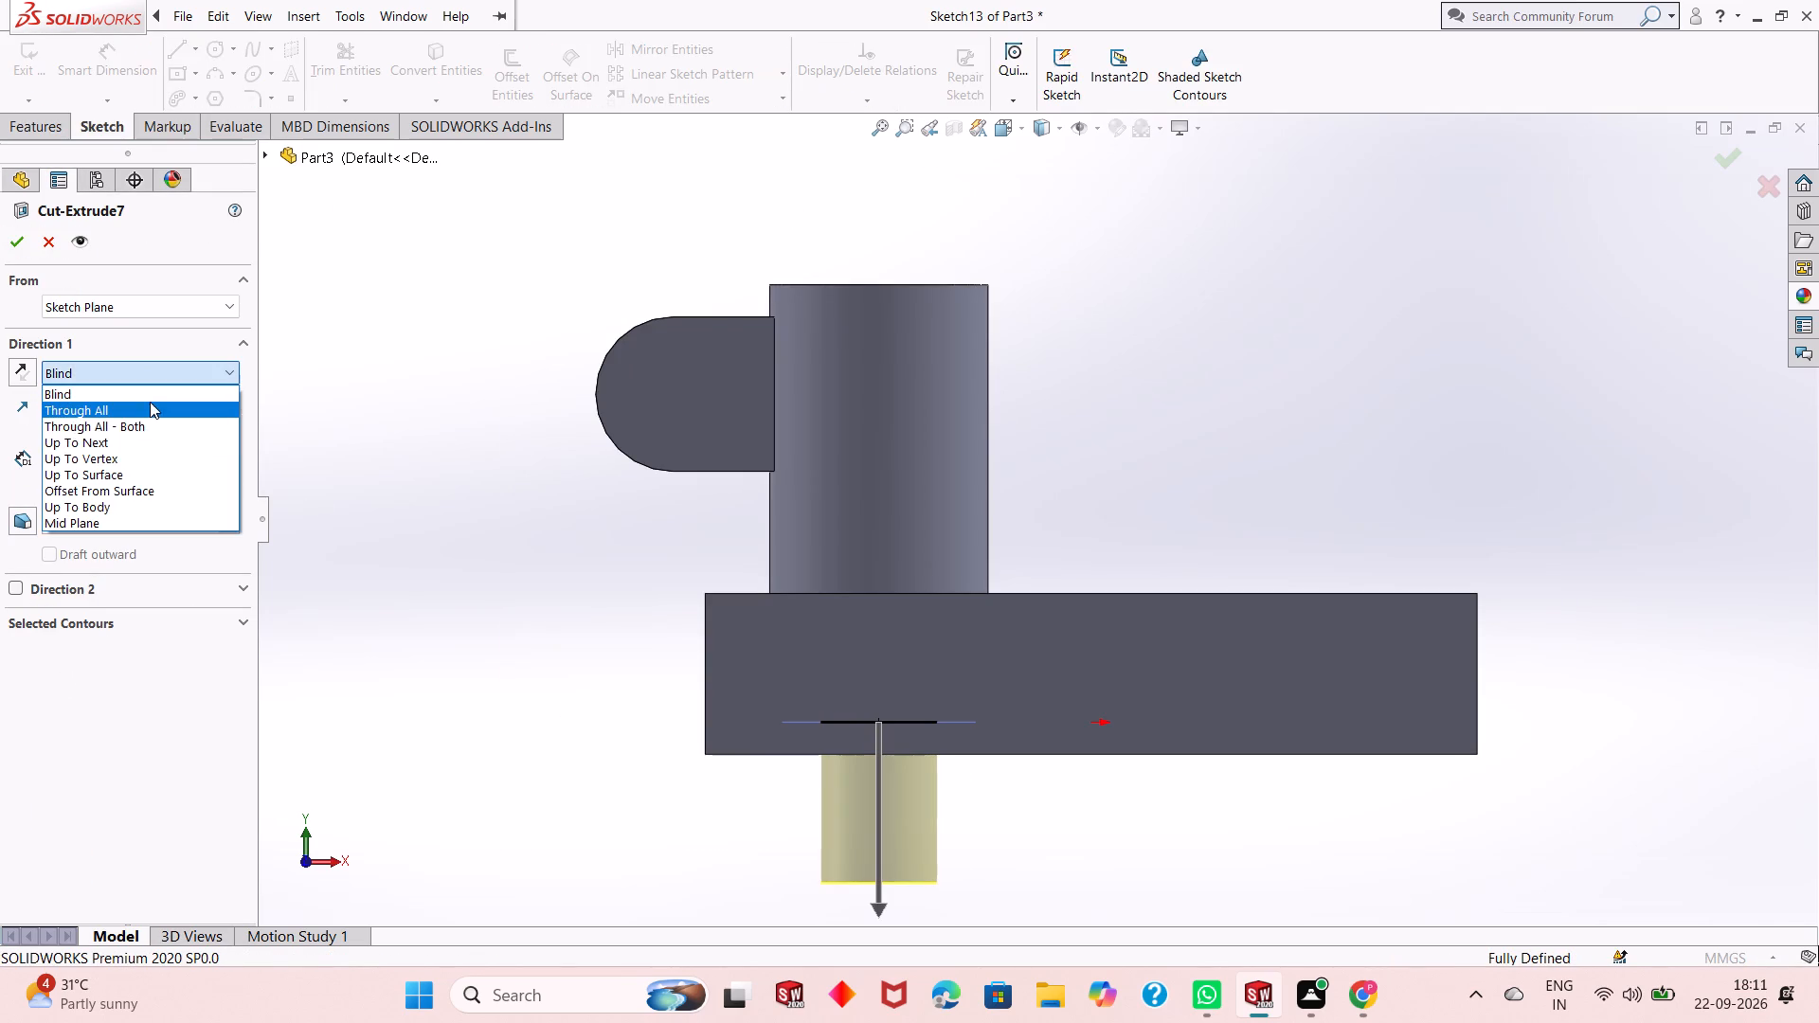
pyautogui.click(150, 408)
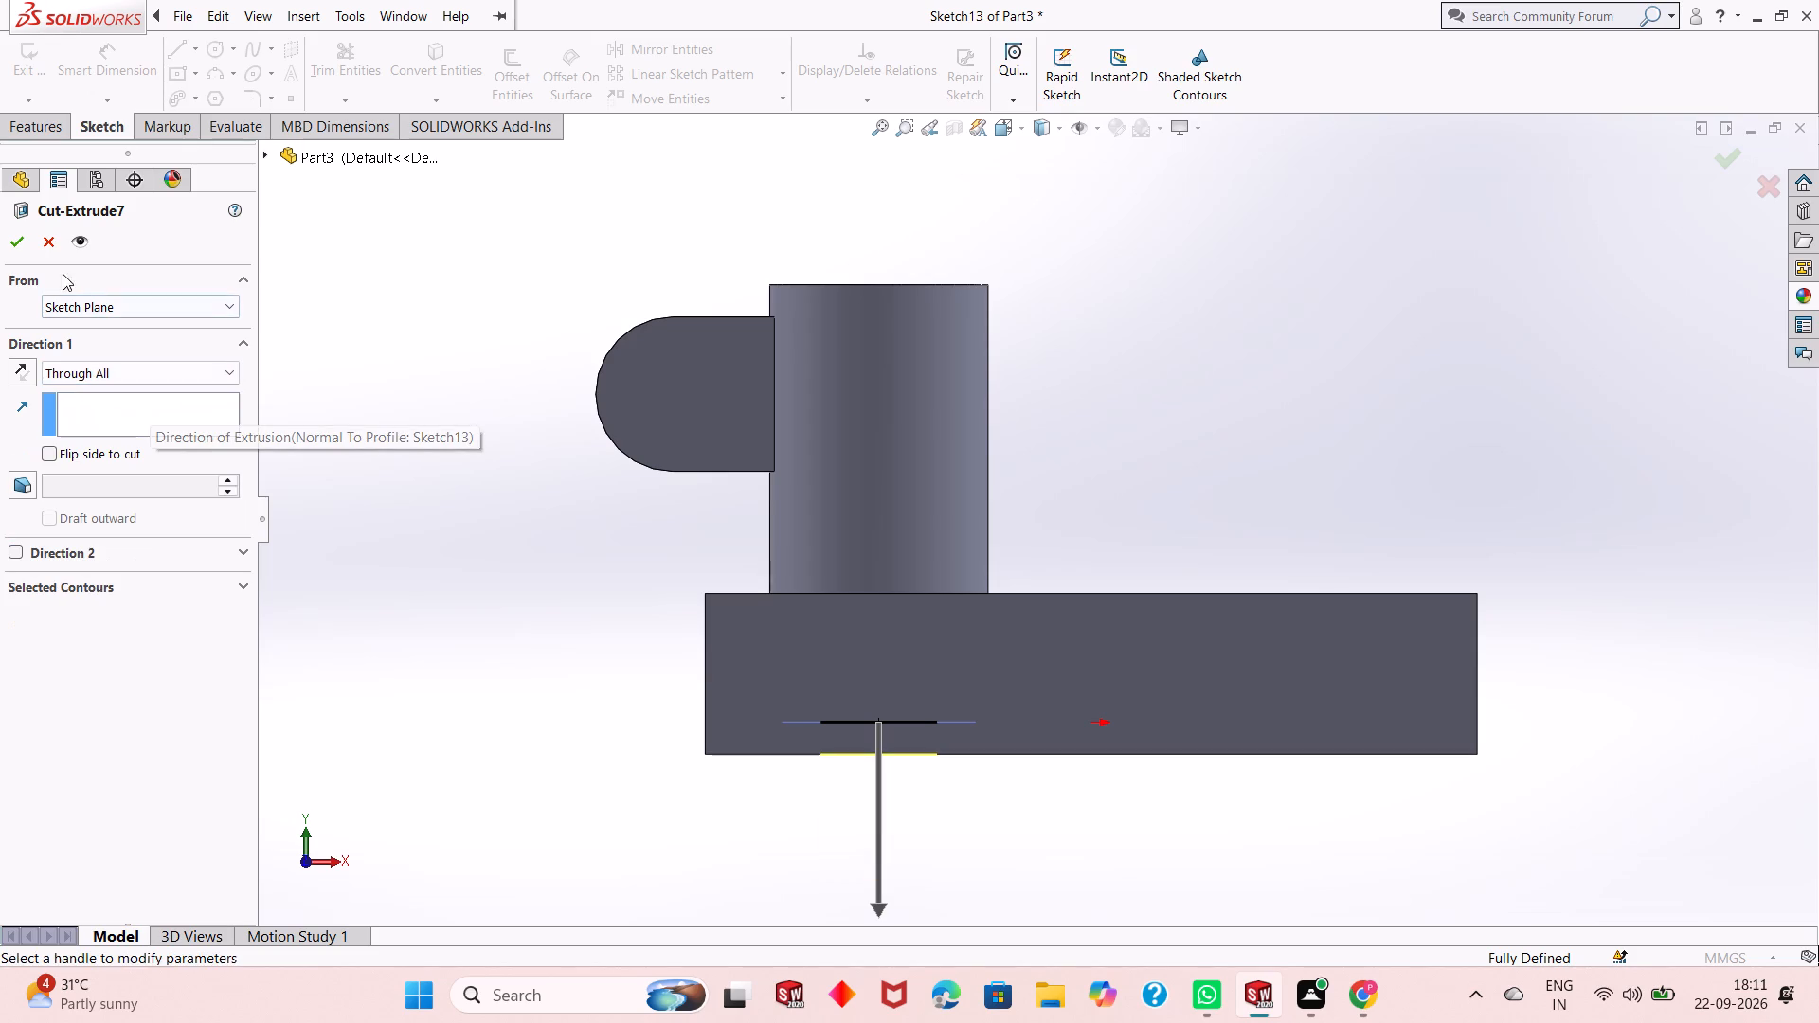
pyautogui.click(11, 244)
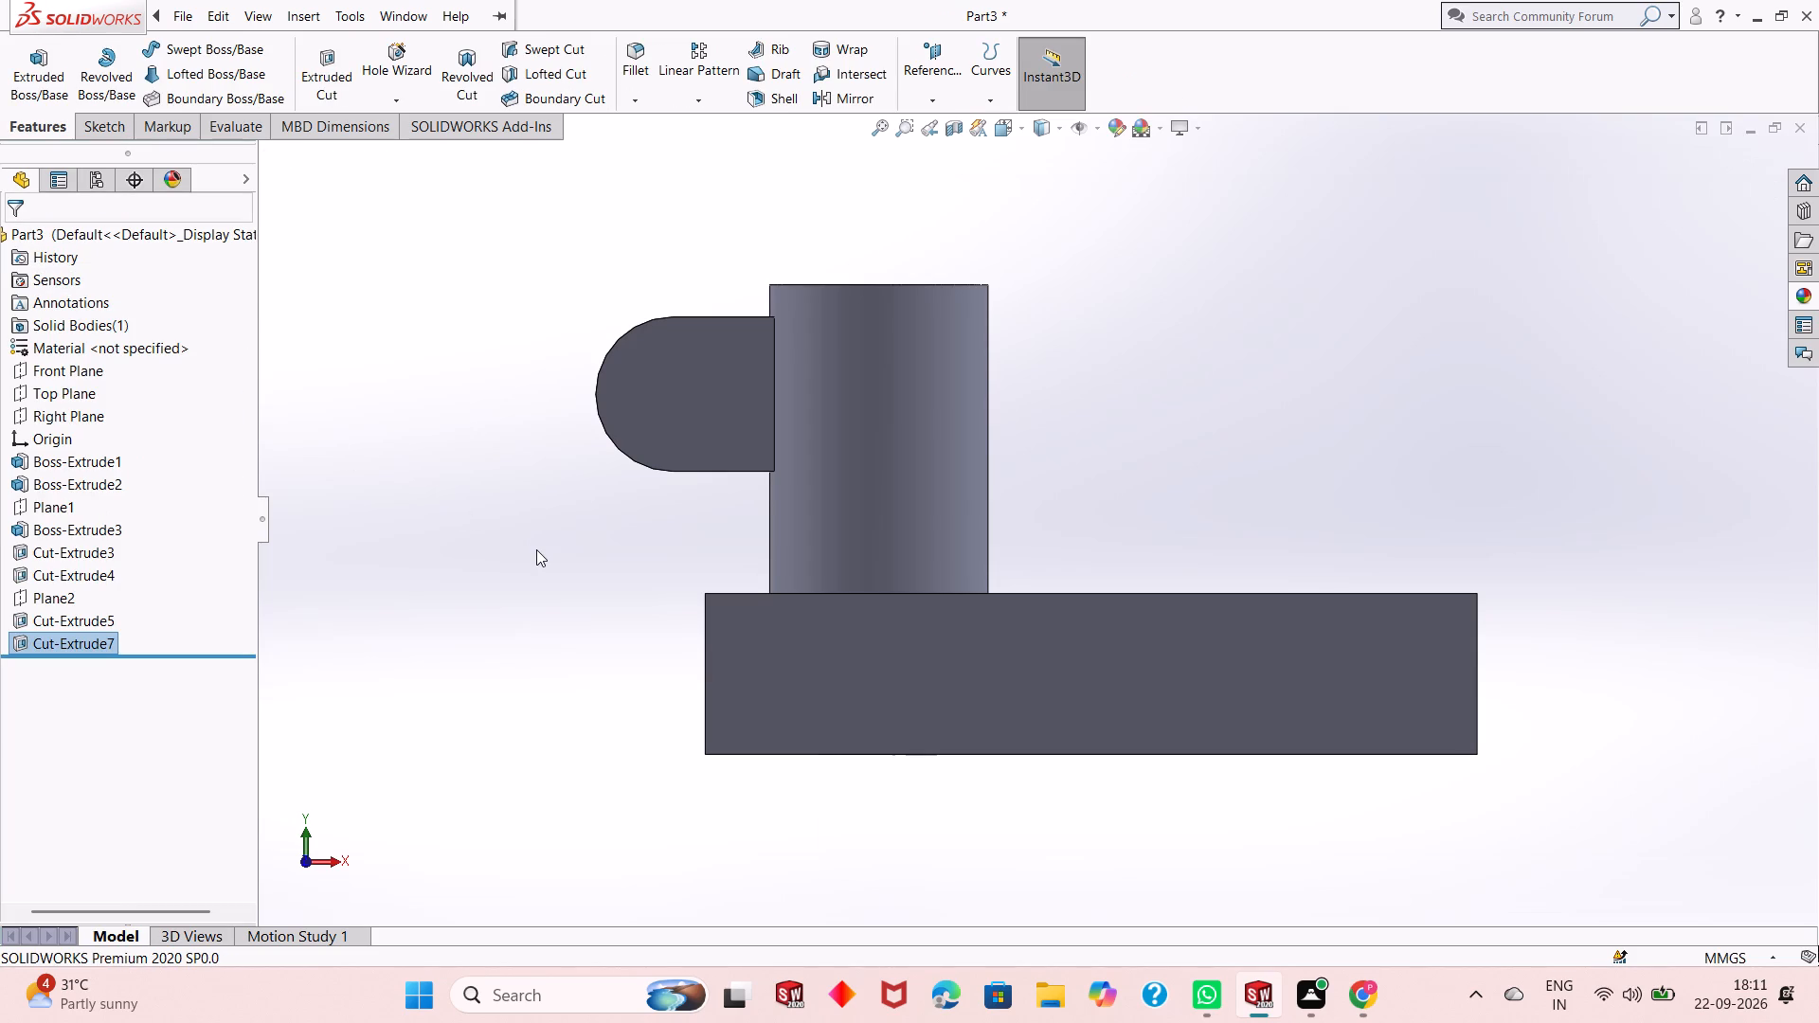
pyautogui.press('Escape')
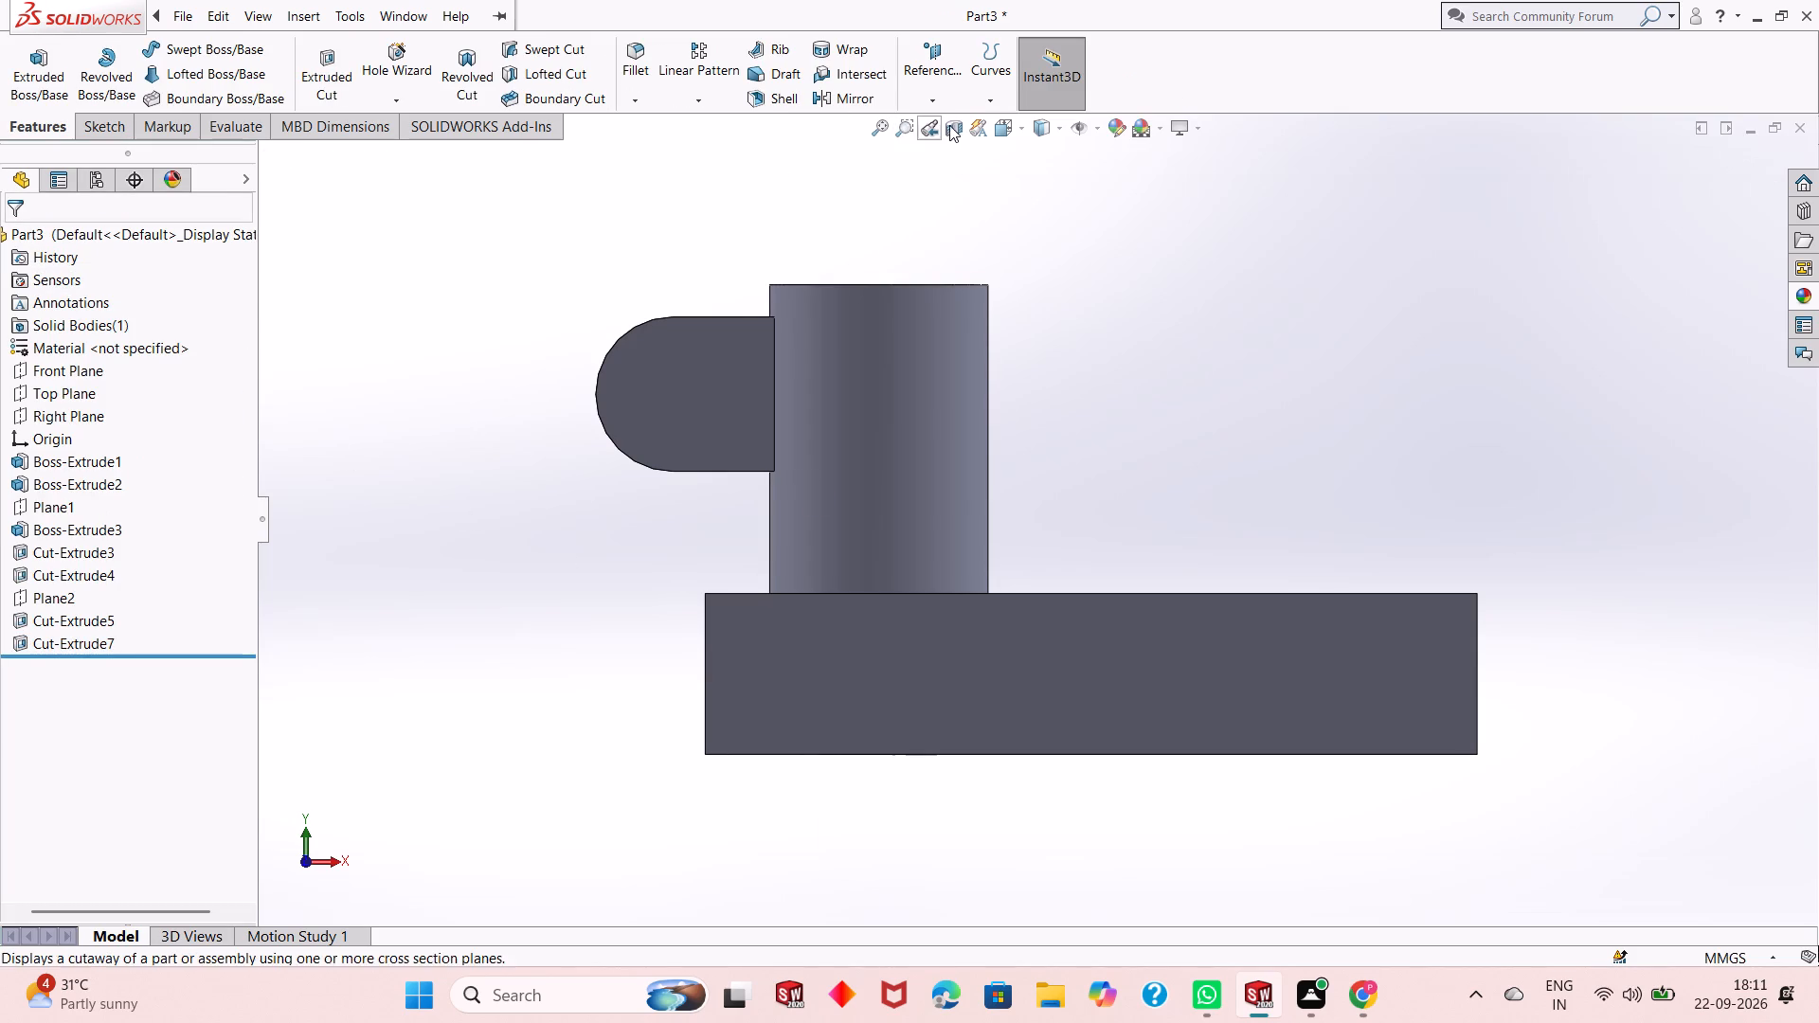
# Preview a Front Plane section to examine the lower end of the bore, and close it without keeping the section.
pyautogui.click(954, 128)
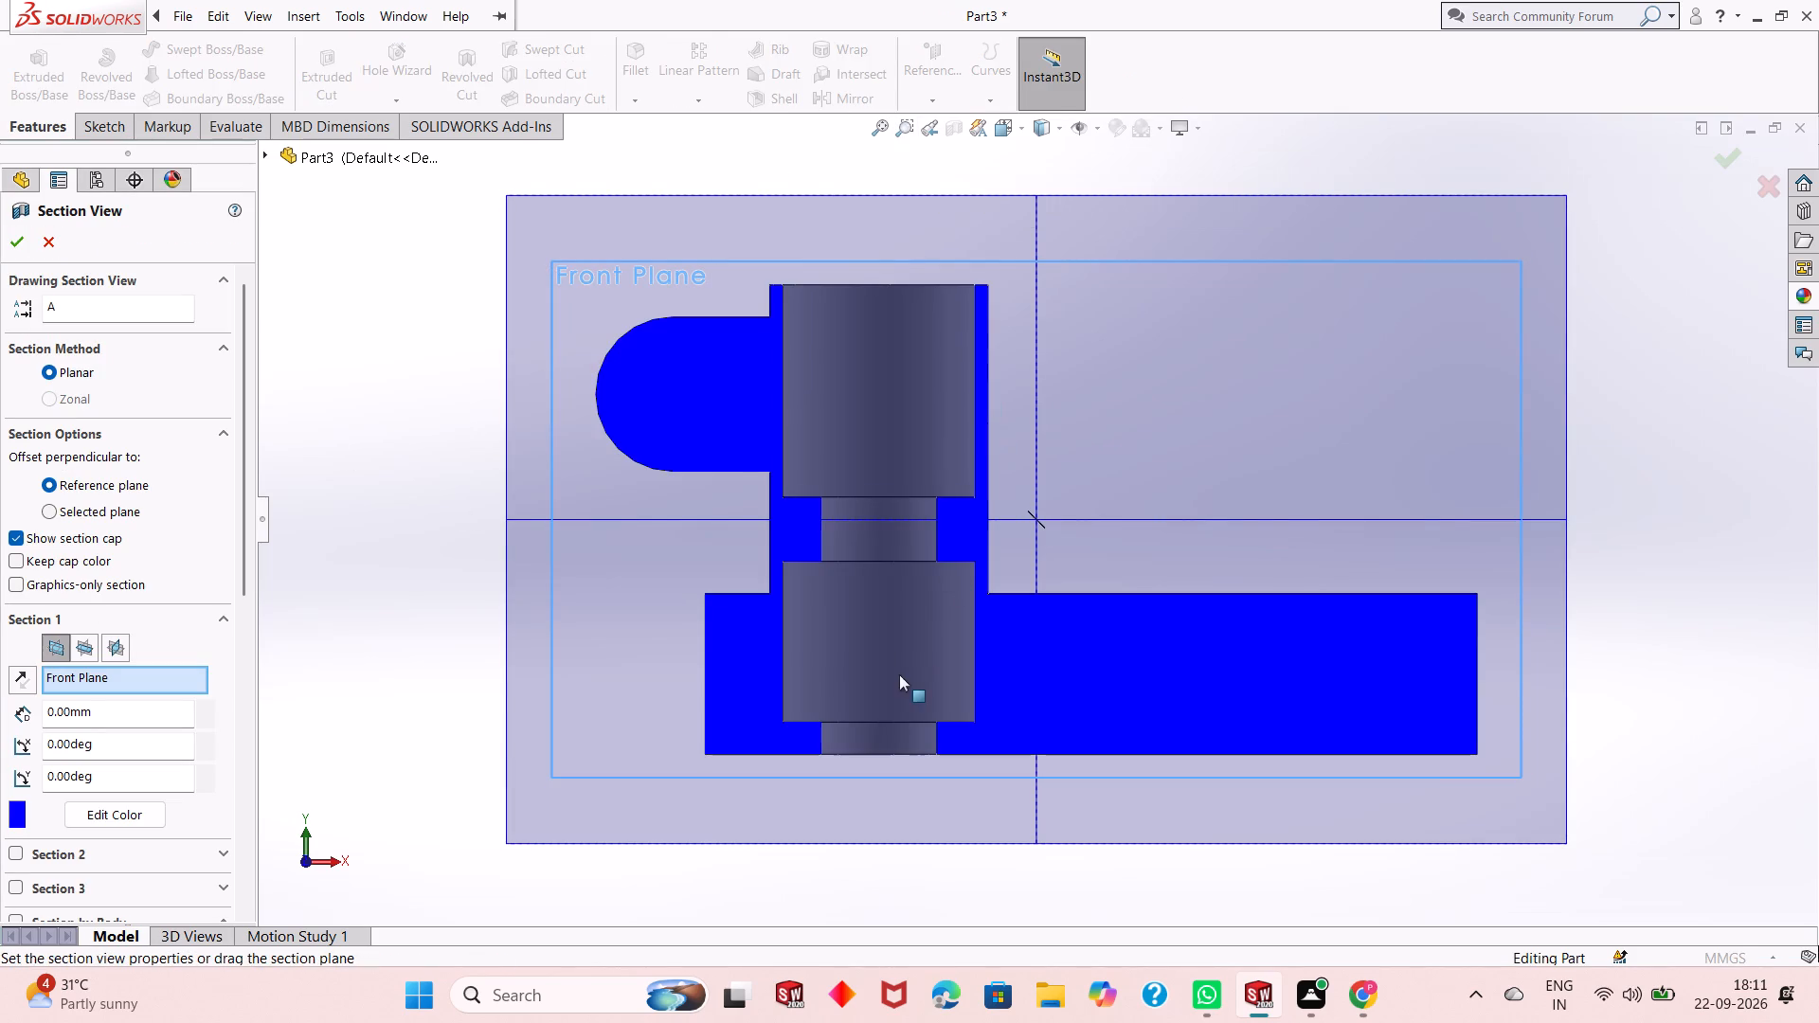
pyautogui.moveTo(899, 674); pyautogui.dragTo(888, 738, button='middle')
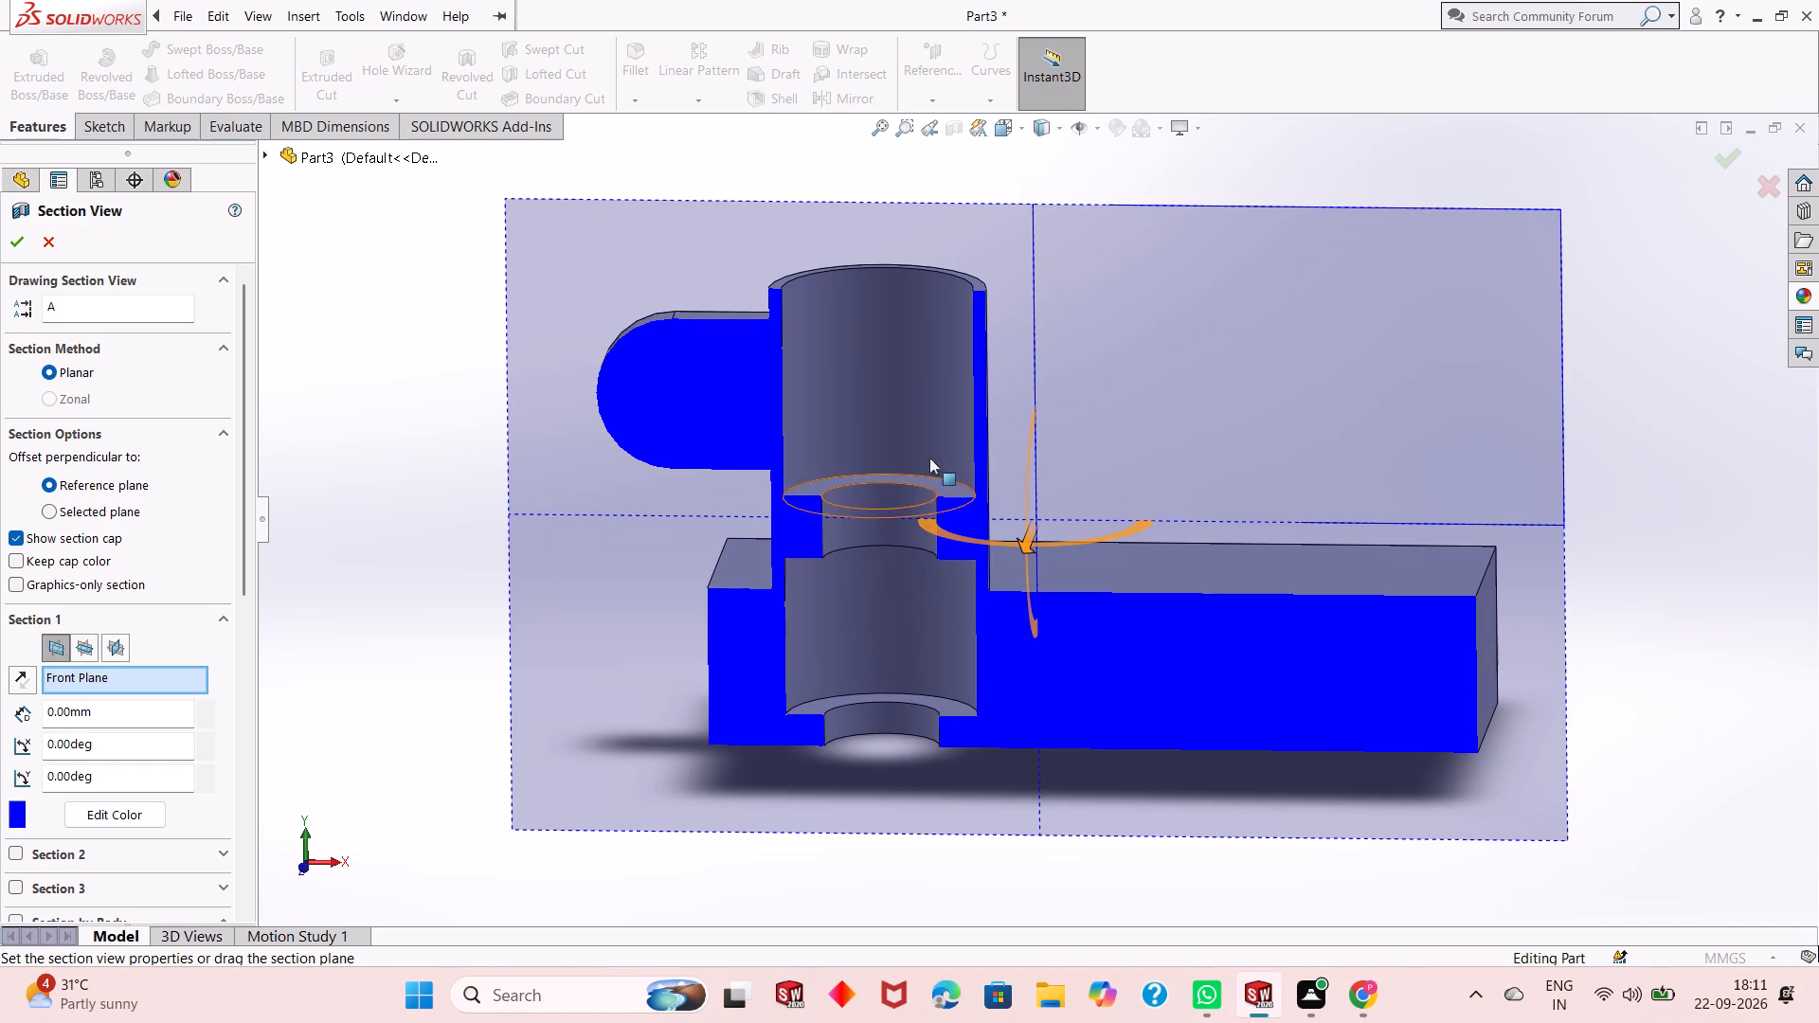
pyautogui.press('Escape')
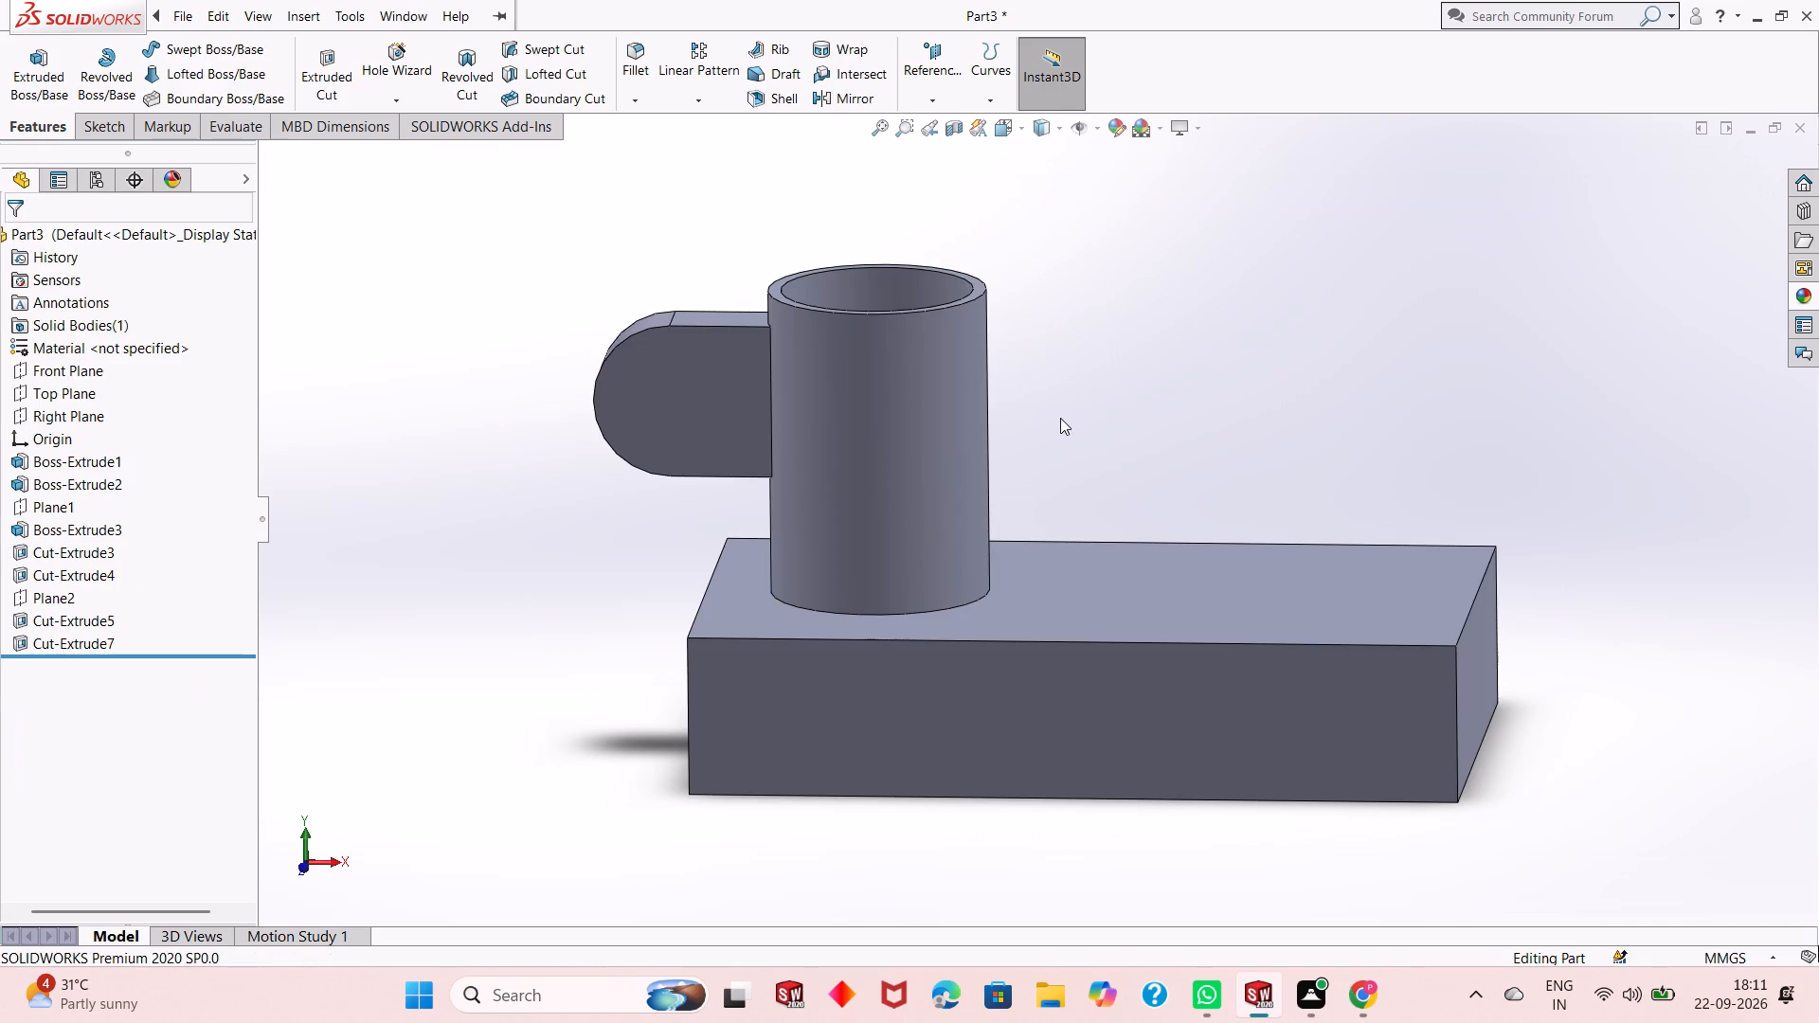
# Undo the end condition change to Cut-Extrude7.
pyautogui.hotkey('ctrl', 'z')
# Reopen the definition of the lower 18 mm cut, Cut-Extrude7, to examine its extent from below, and close it without changes.
pyautogui.click(99, 644)
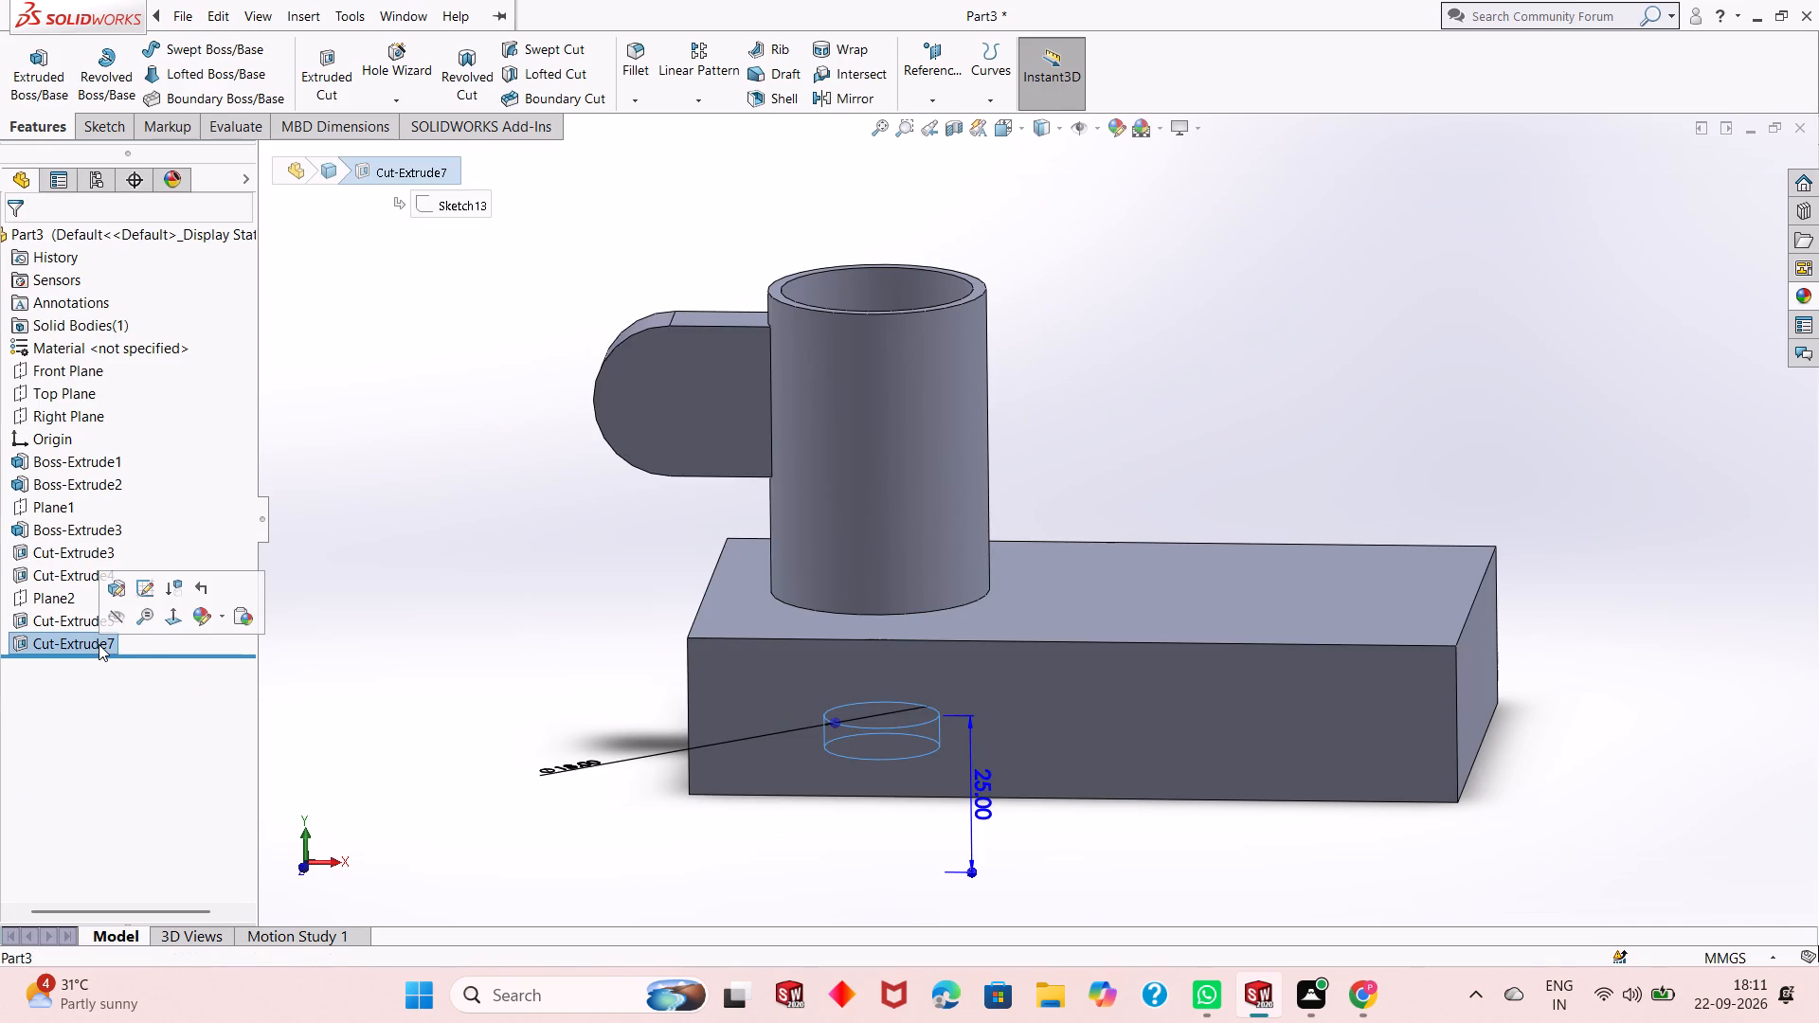
pyautogui.click(124, 587)
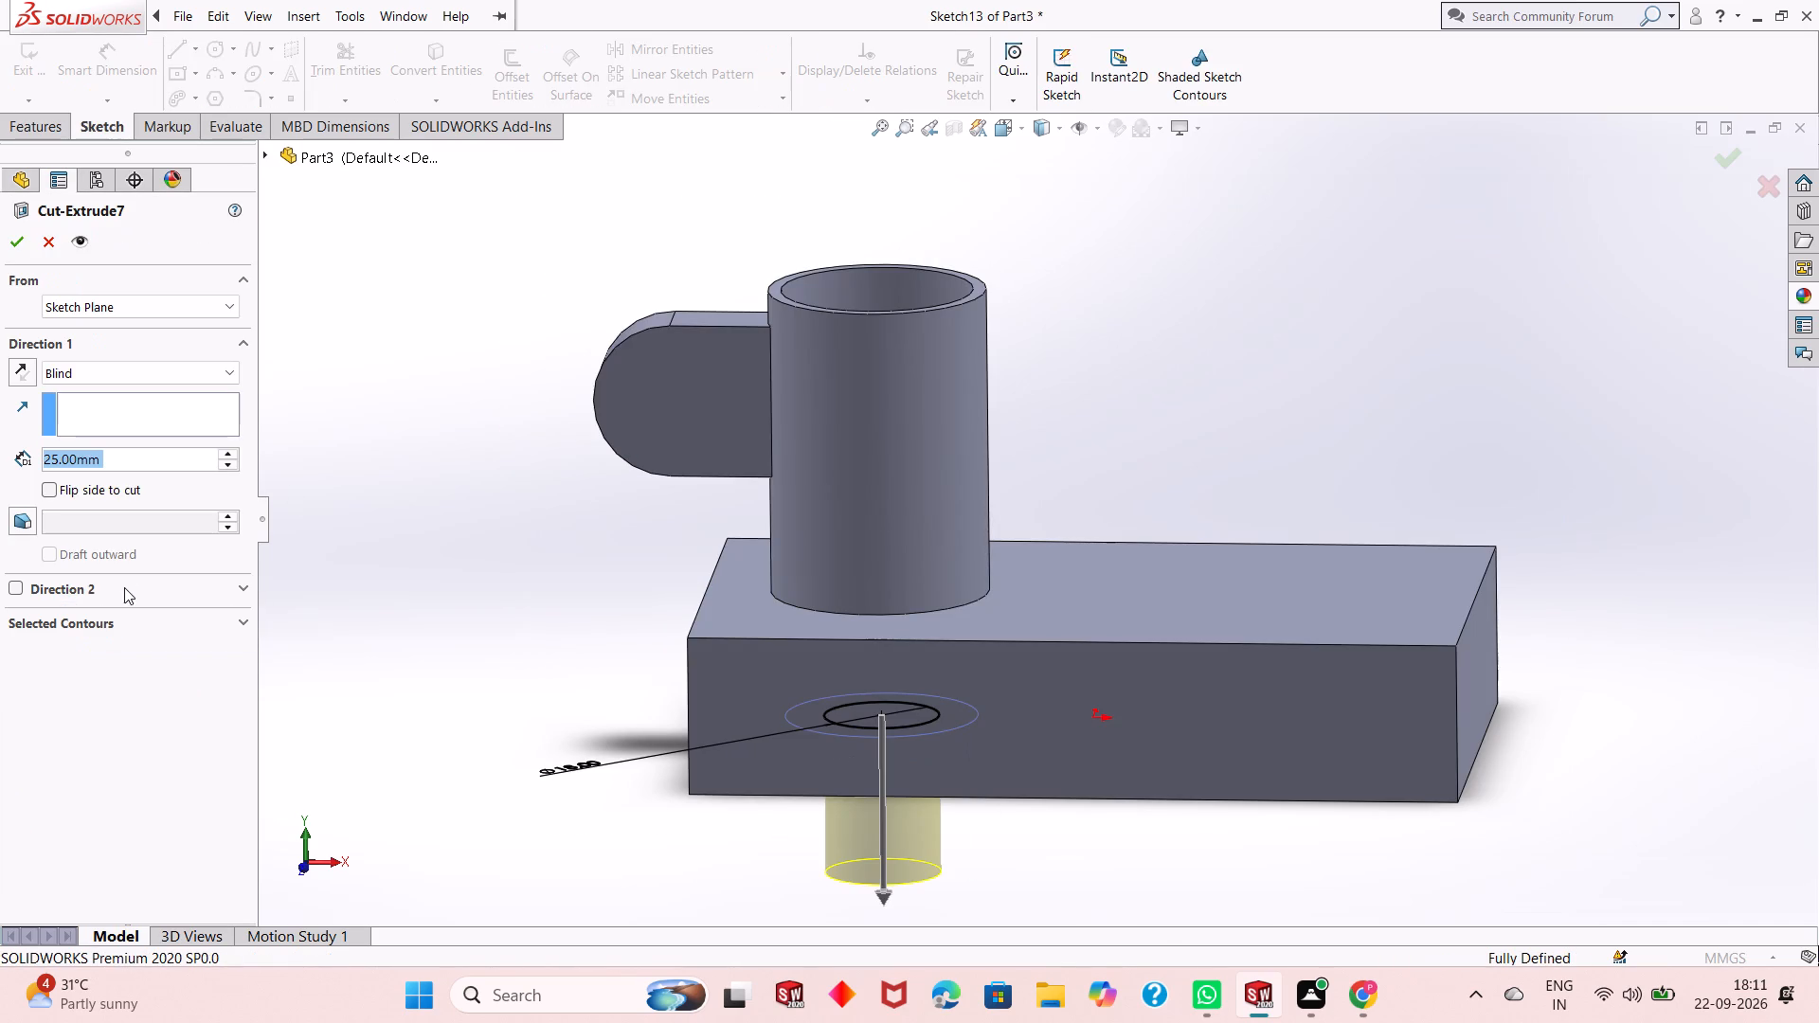
pyautogui.moveTo(881, 876); pyautogui.dragTo(928, 638, button='middle')
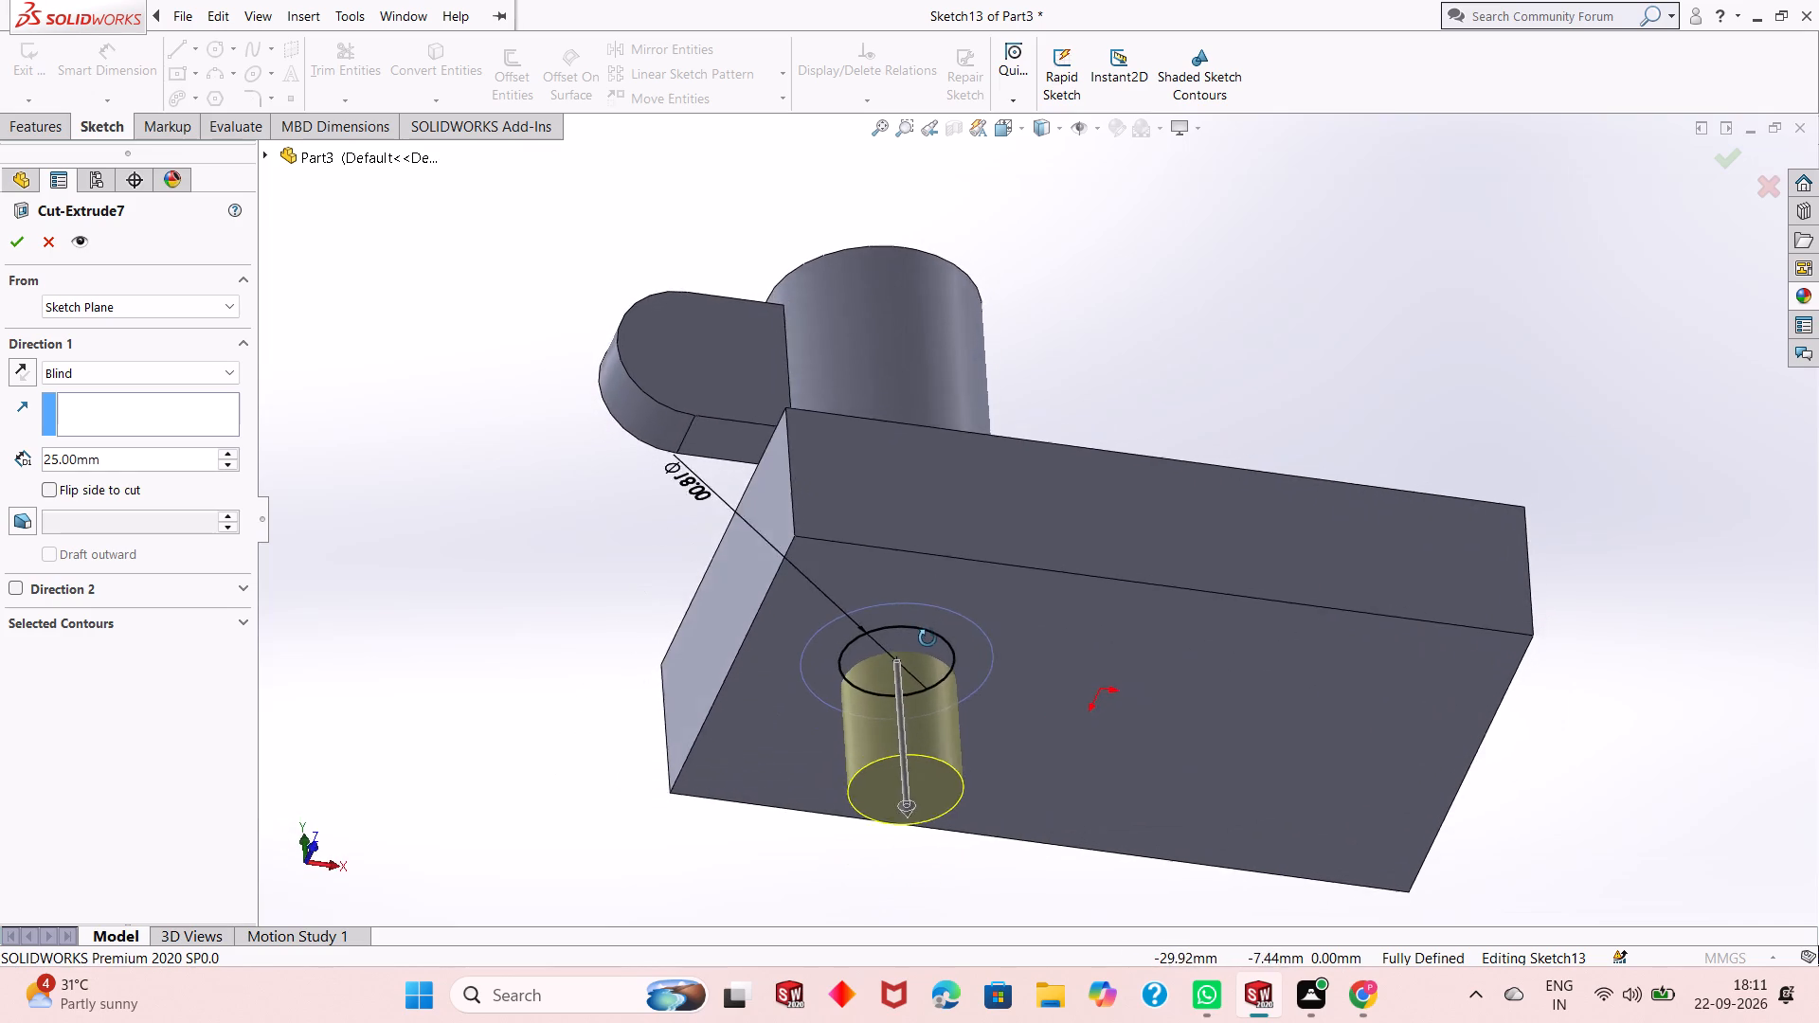
pyautogui.moveTo(928, 638); pyautogui.dragTo(888, 783, button='middle')
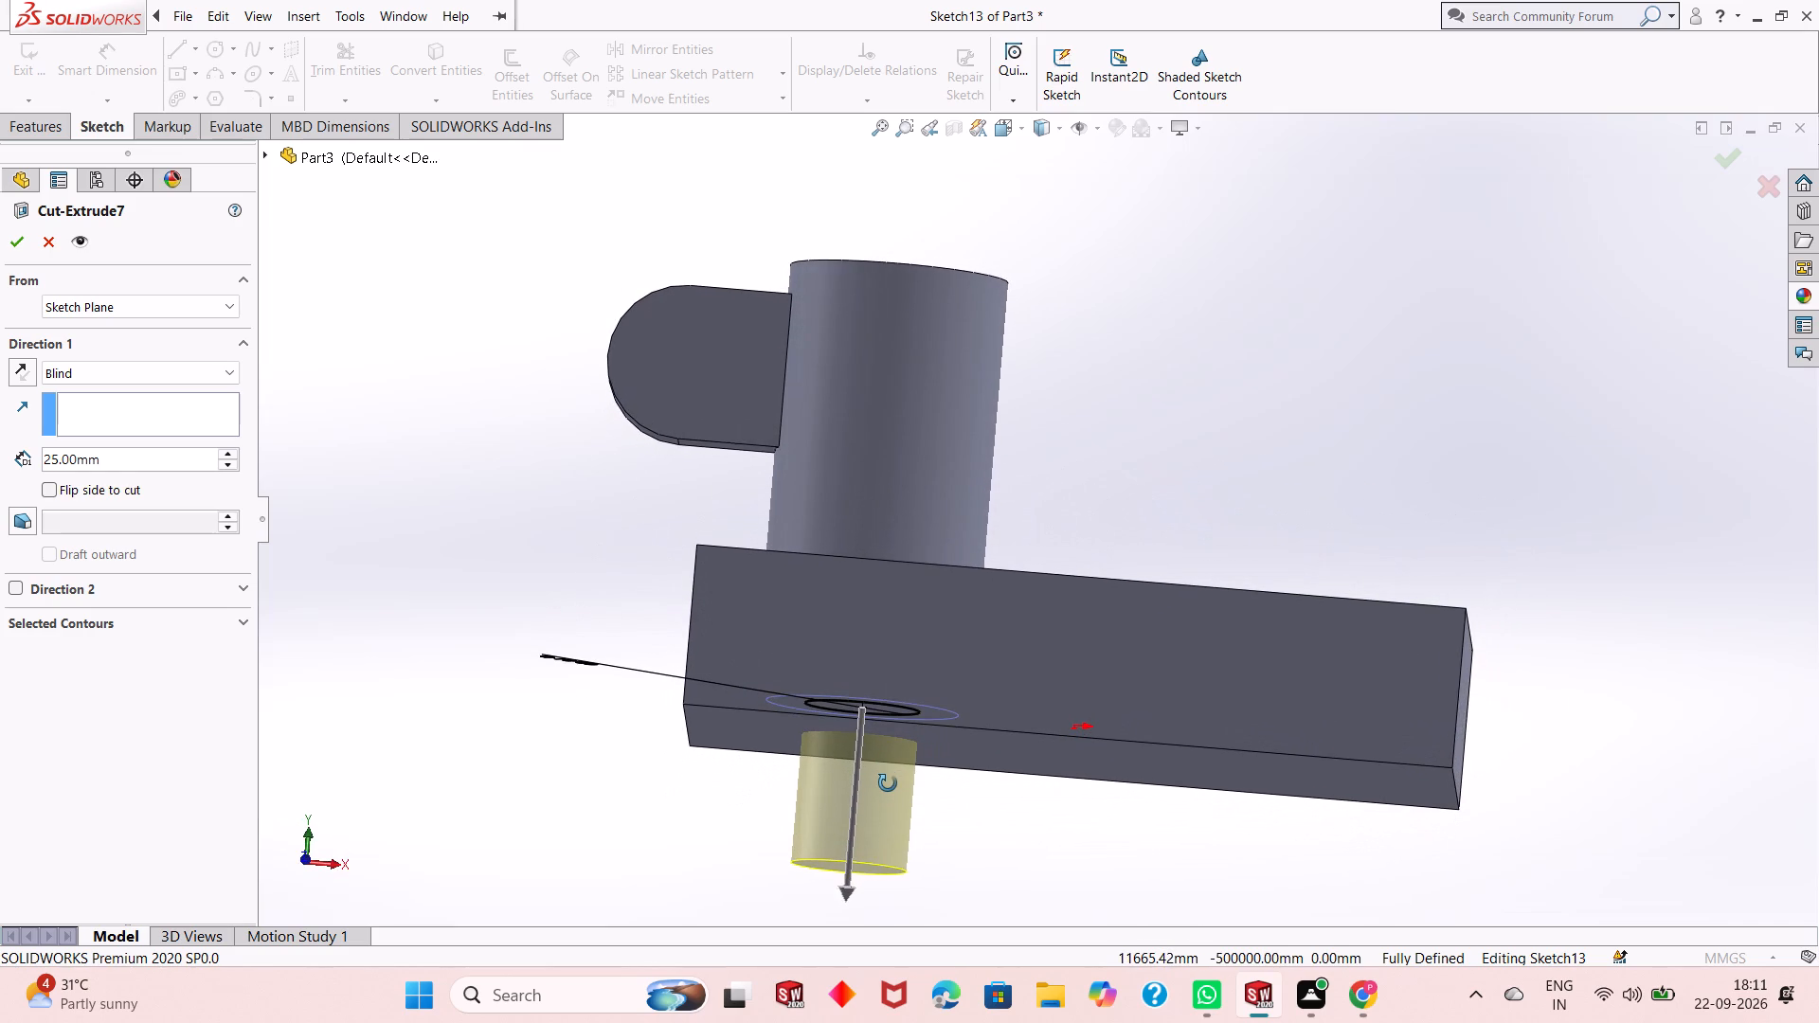
pyautogui.moveTo(888, 783); pyautogui.dragTo(888, 802, button='middle')
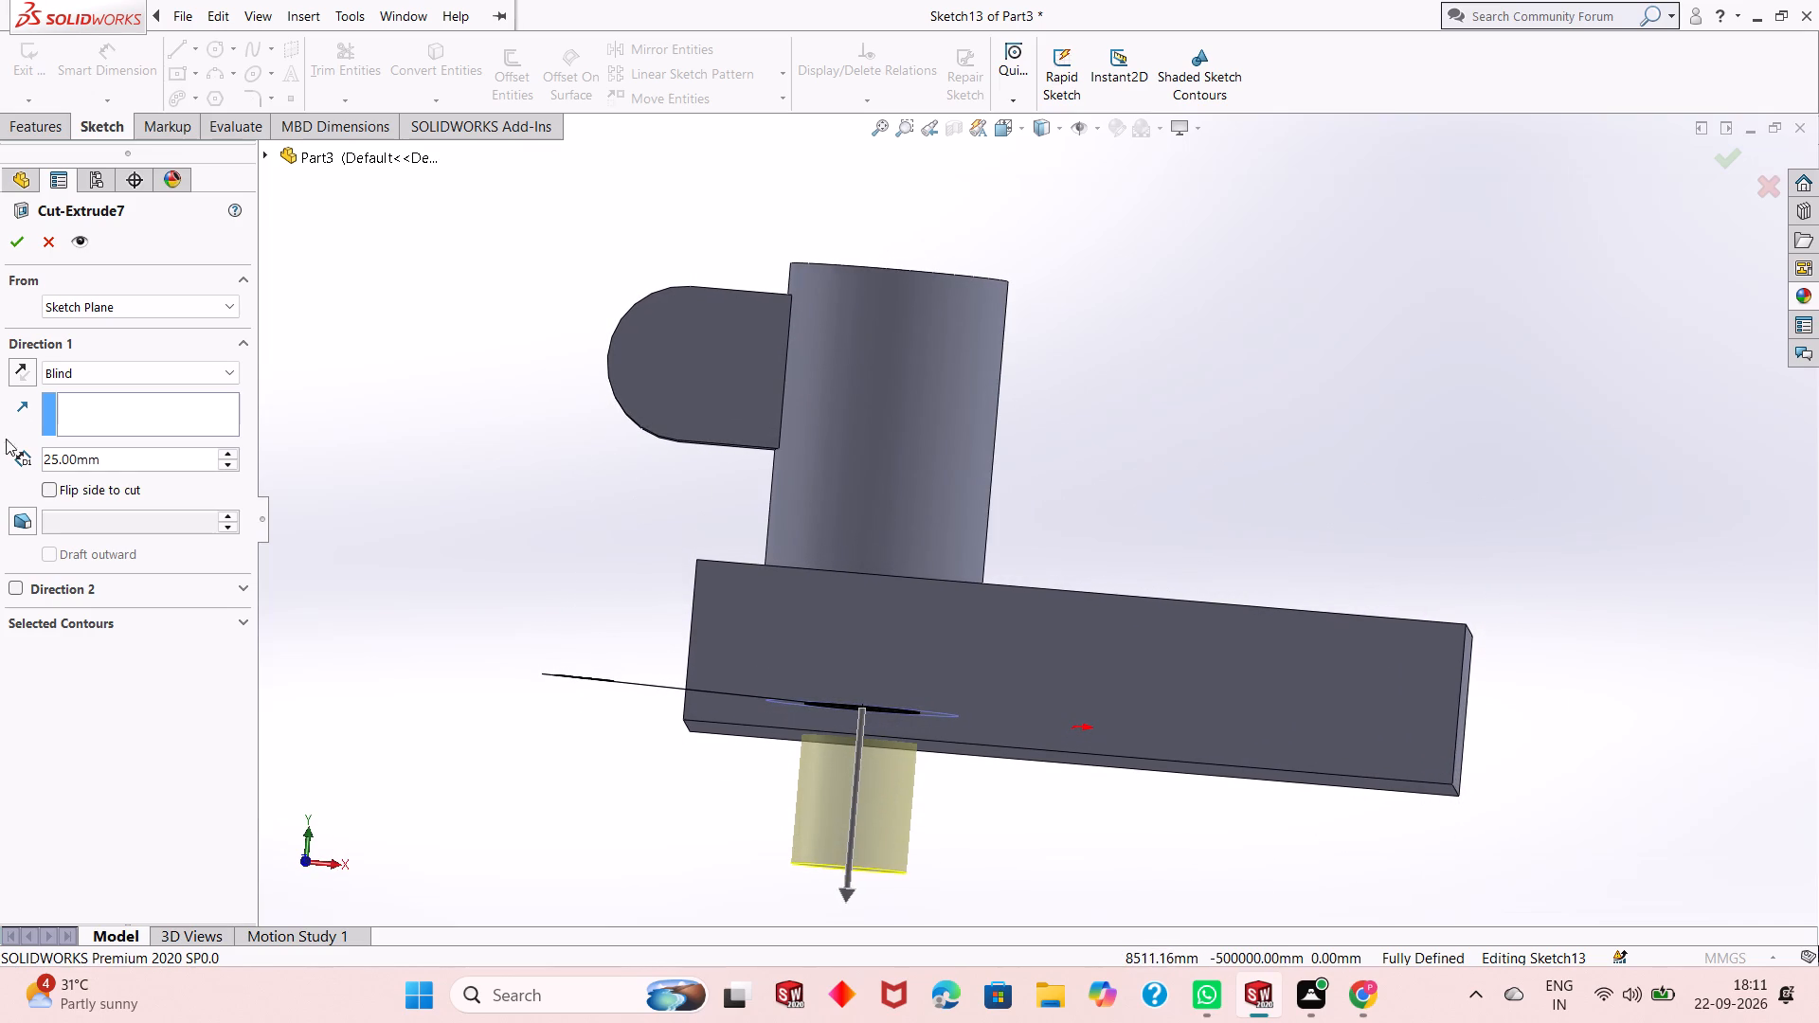
pyautogui.click(11, 242)
# Preview a Front Plane section in front view to examine the stepped bore, and close it without keeping the section.
pyautogui.moveTo(1125, 447); pyautogui.dragTo(1099, 436, button='middle')
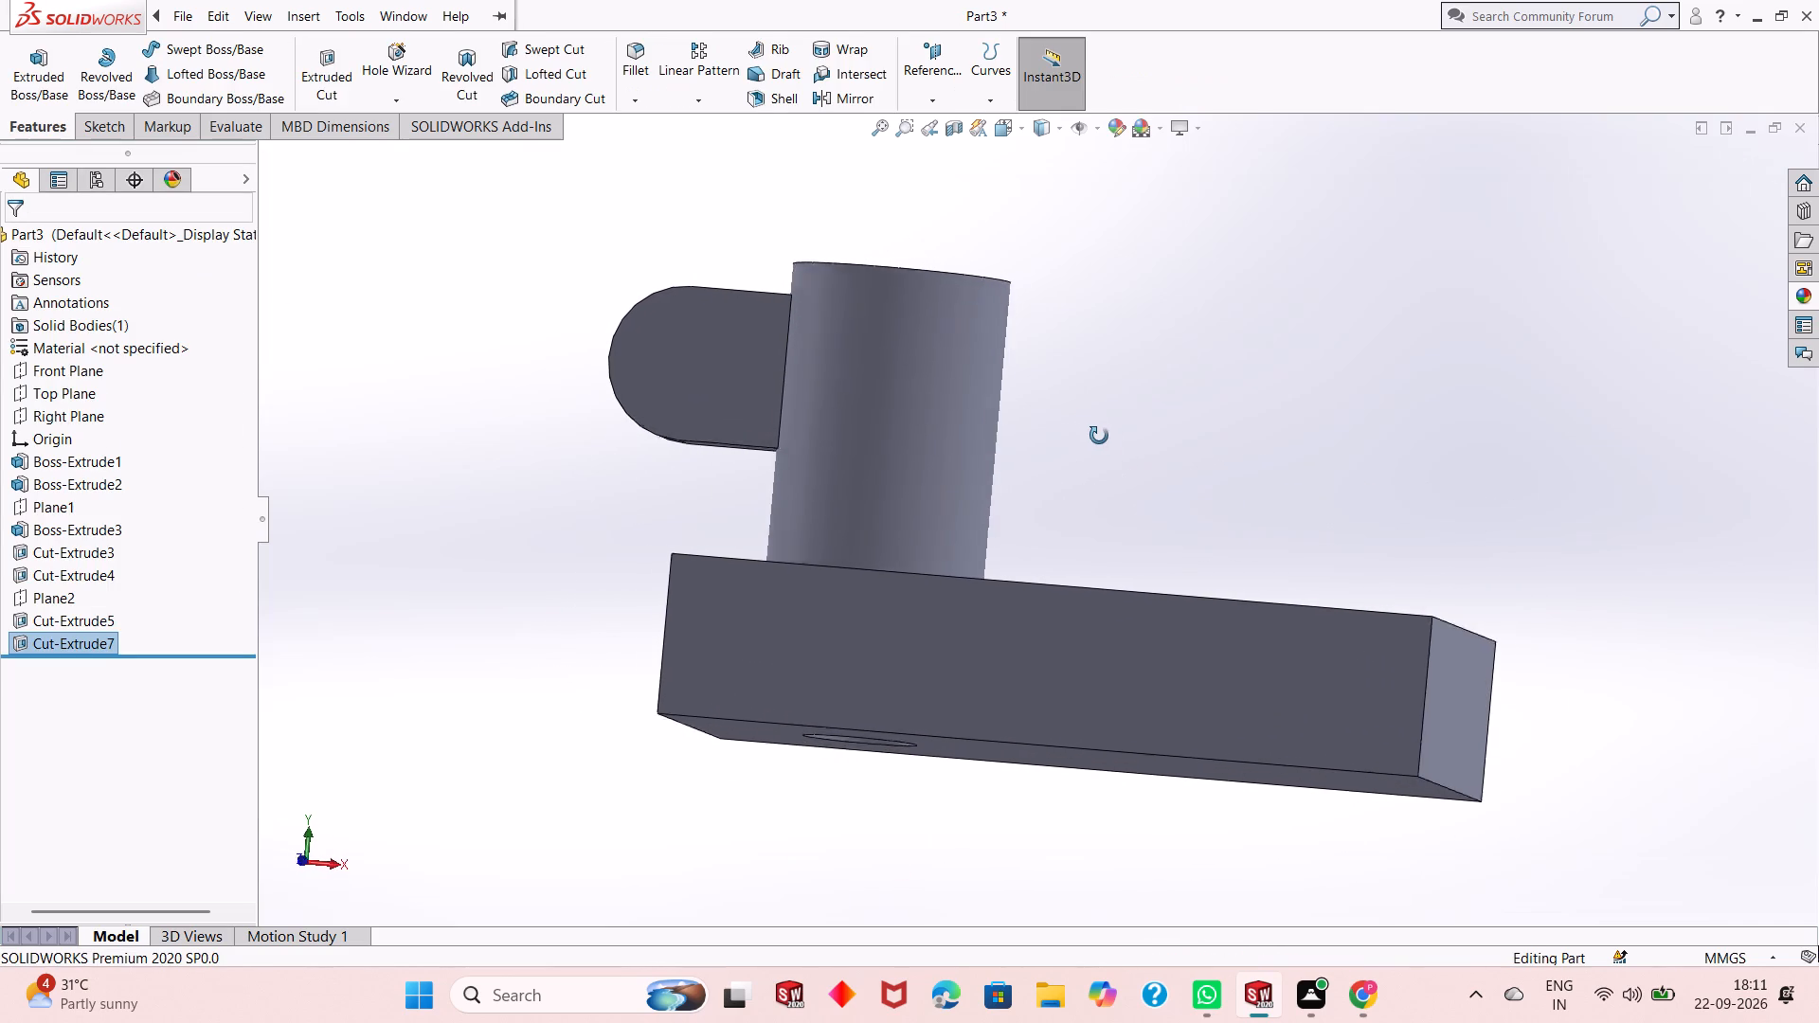
pyautogui.moveTo(1099, 436); pyautogui.dragTo(1088, 410, button='middle')
pyautogui.click(931, 609)
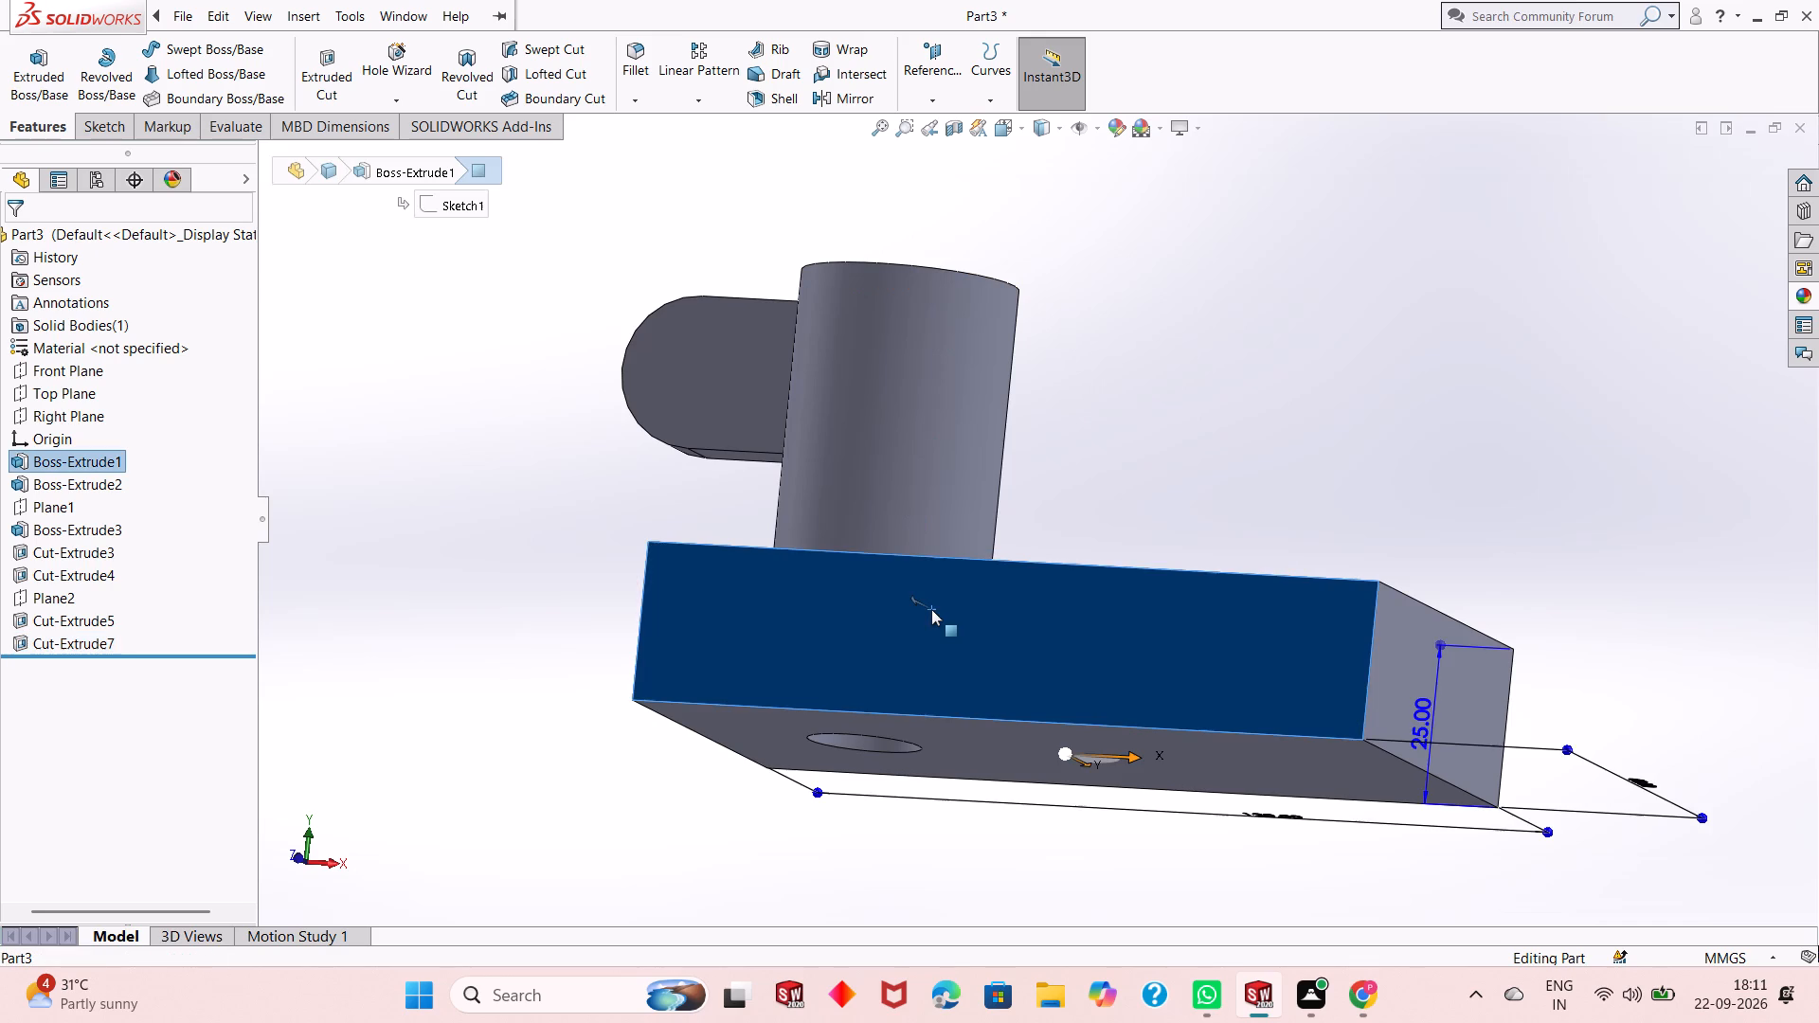
pyautogui.hotkey('ctrl', '9')
pyautogui.hotkey('ctrl', '8')
pyautogui.press('Escape')
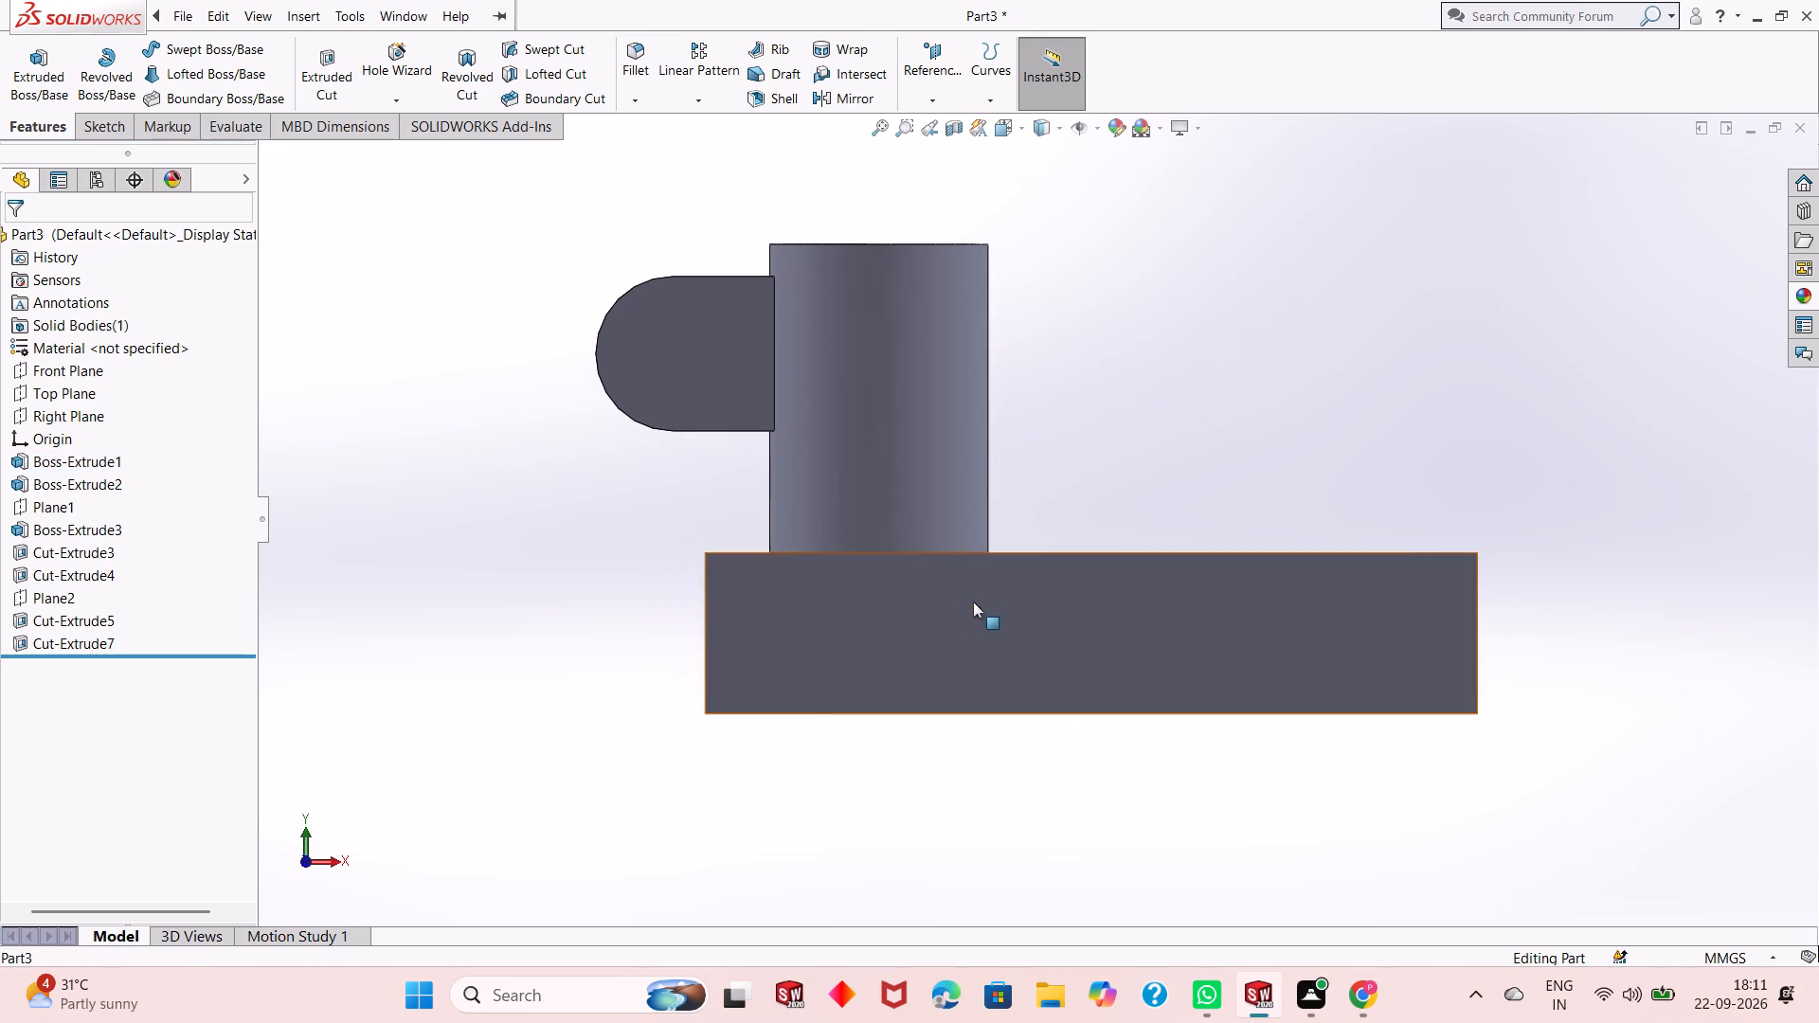
pyautogui.click(948, 133)
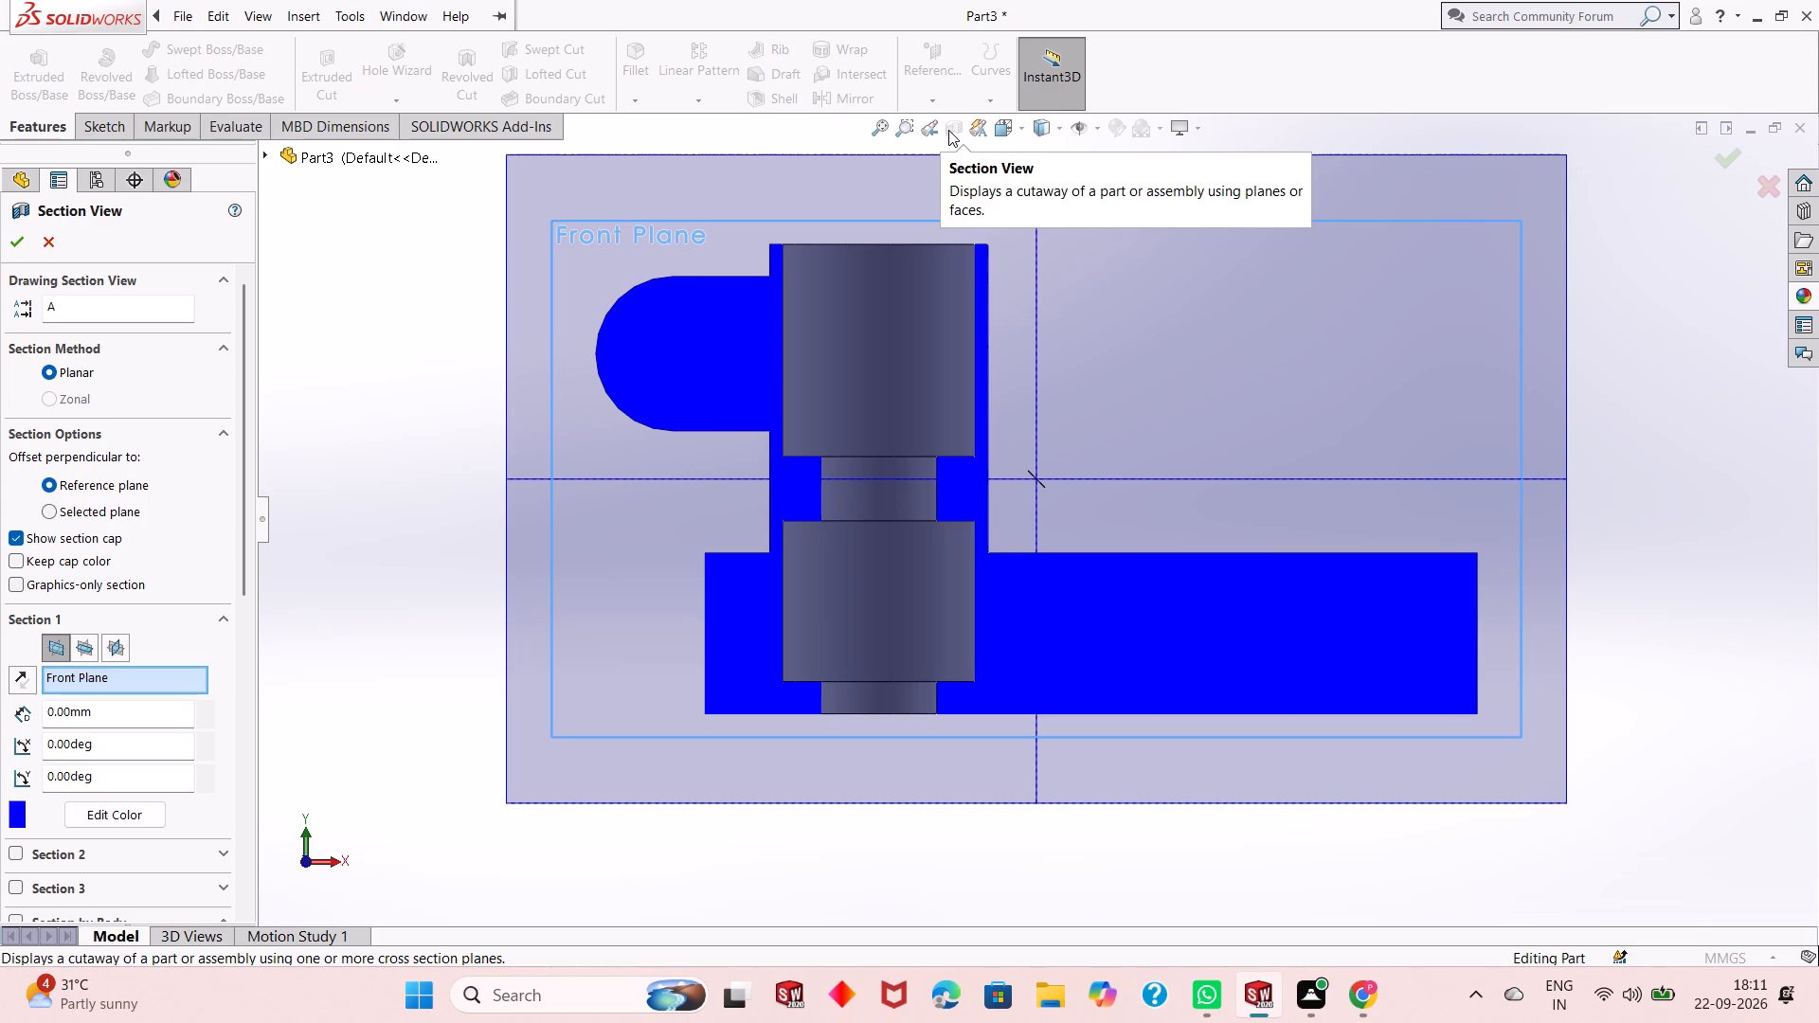
pyautogui.press('Escape')
pyautogui.press('Escape')
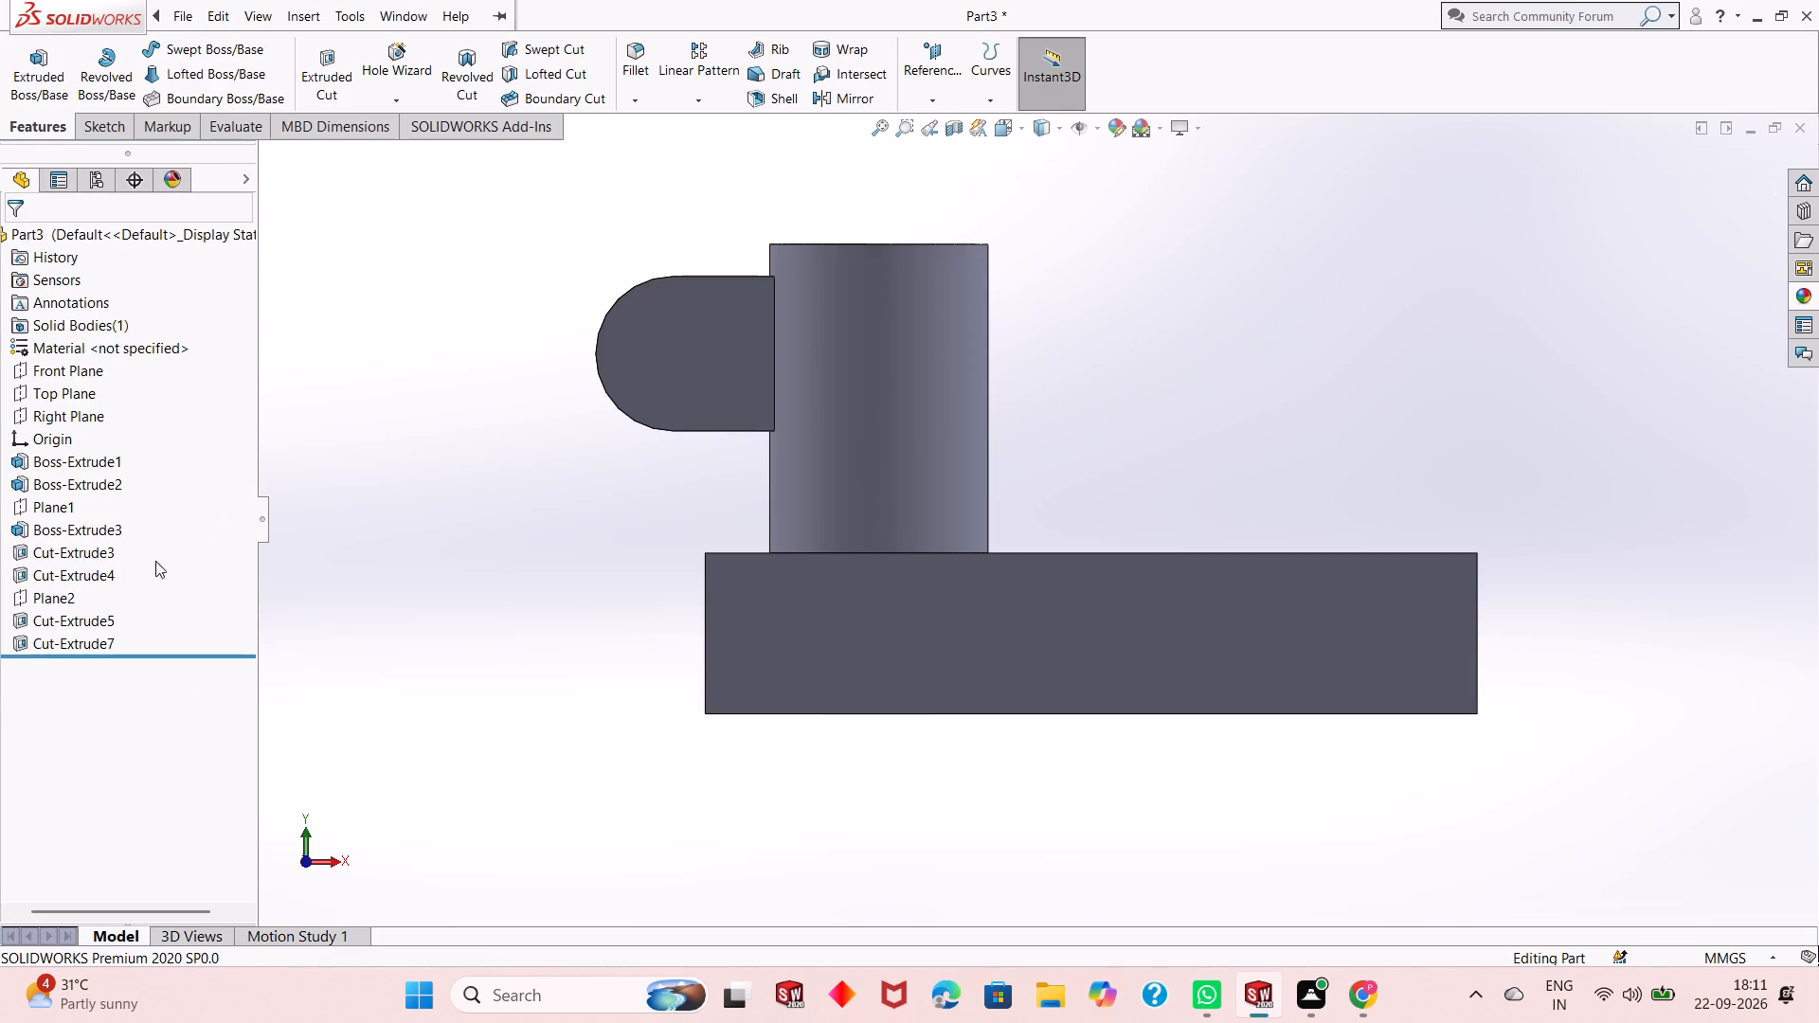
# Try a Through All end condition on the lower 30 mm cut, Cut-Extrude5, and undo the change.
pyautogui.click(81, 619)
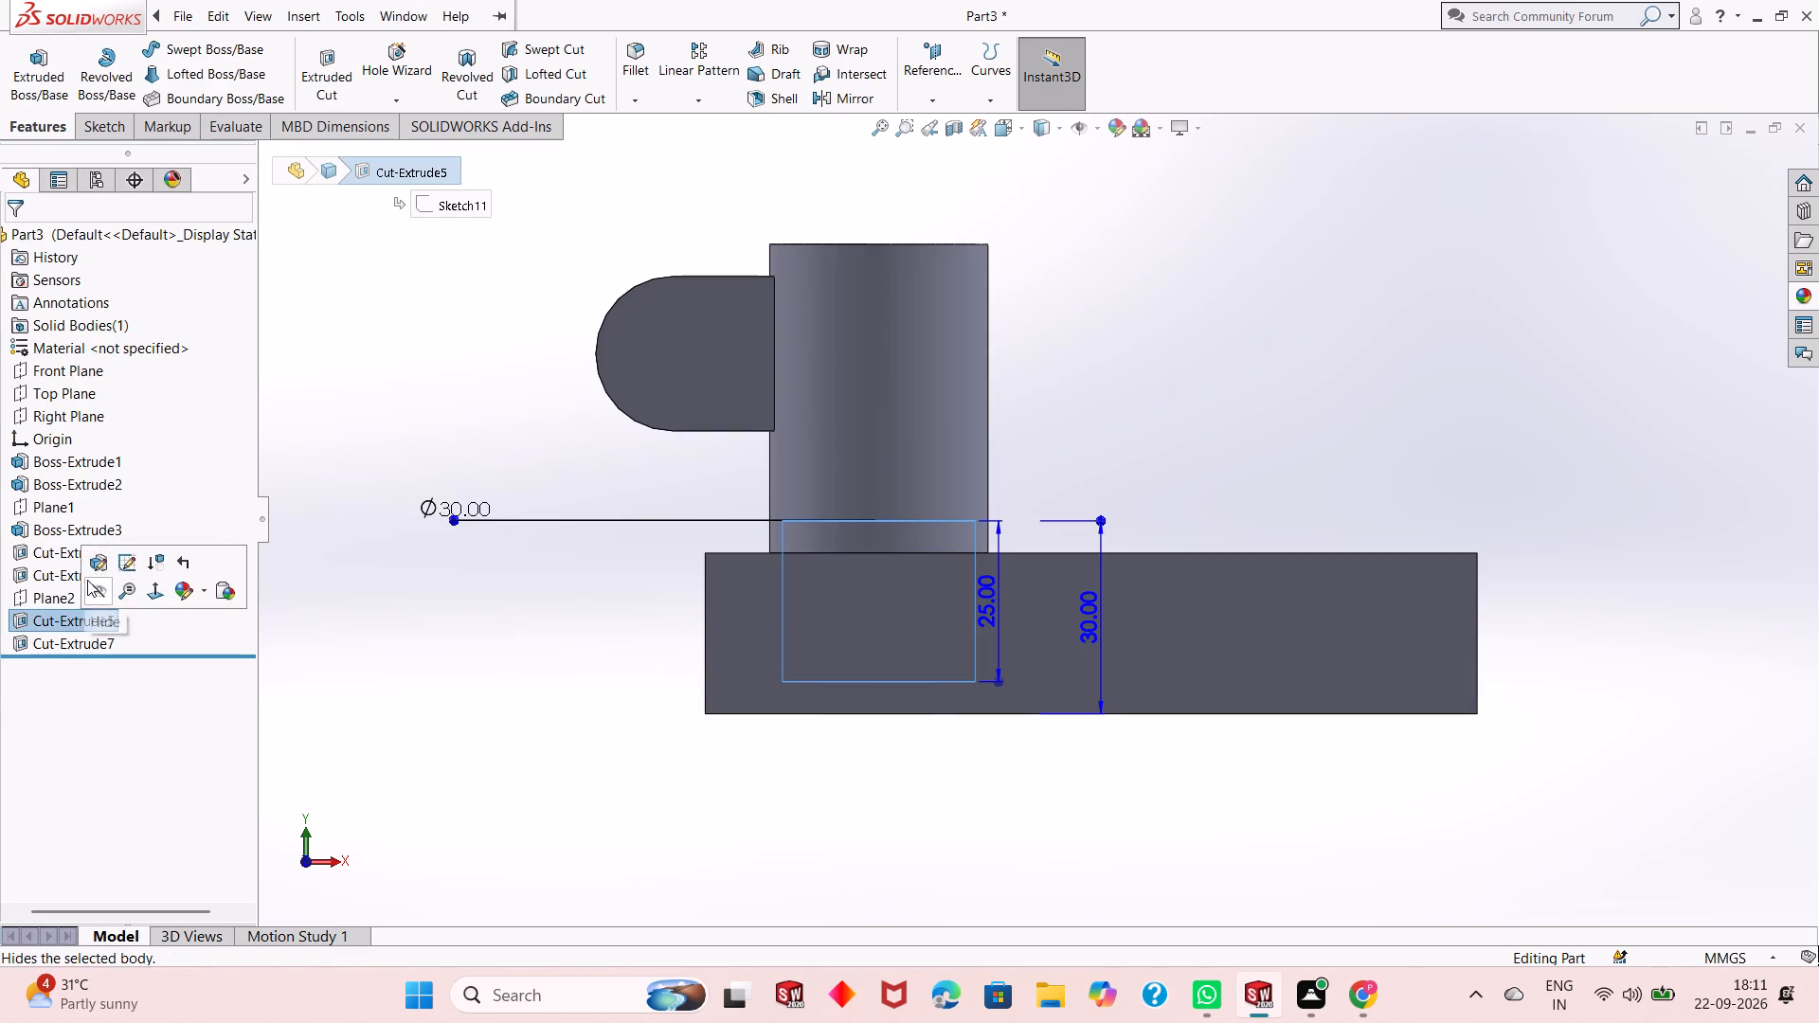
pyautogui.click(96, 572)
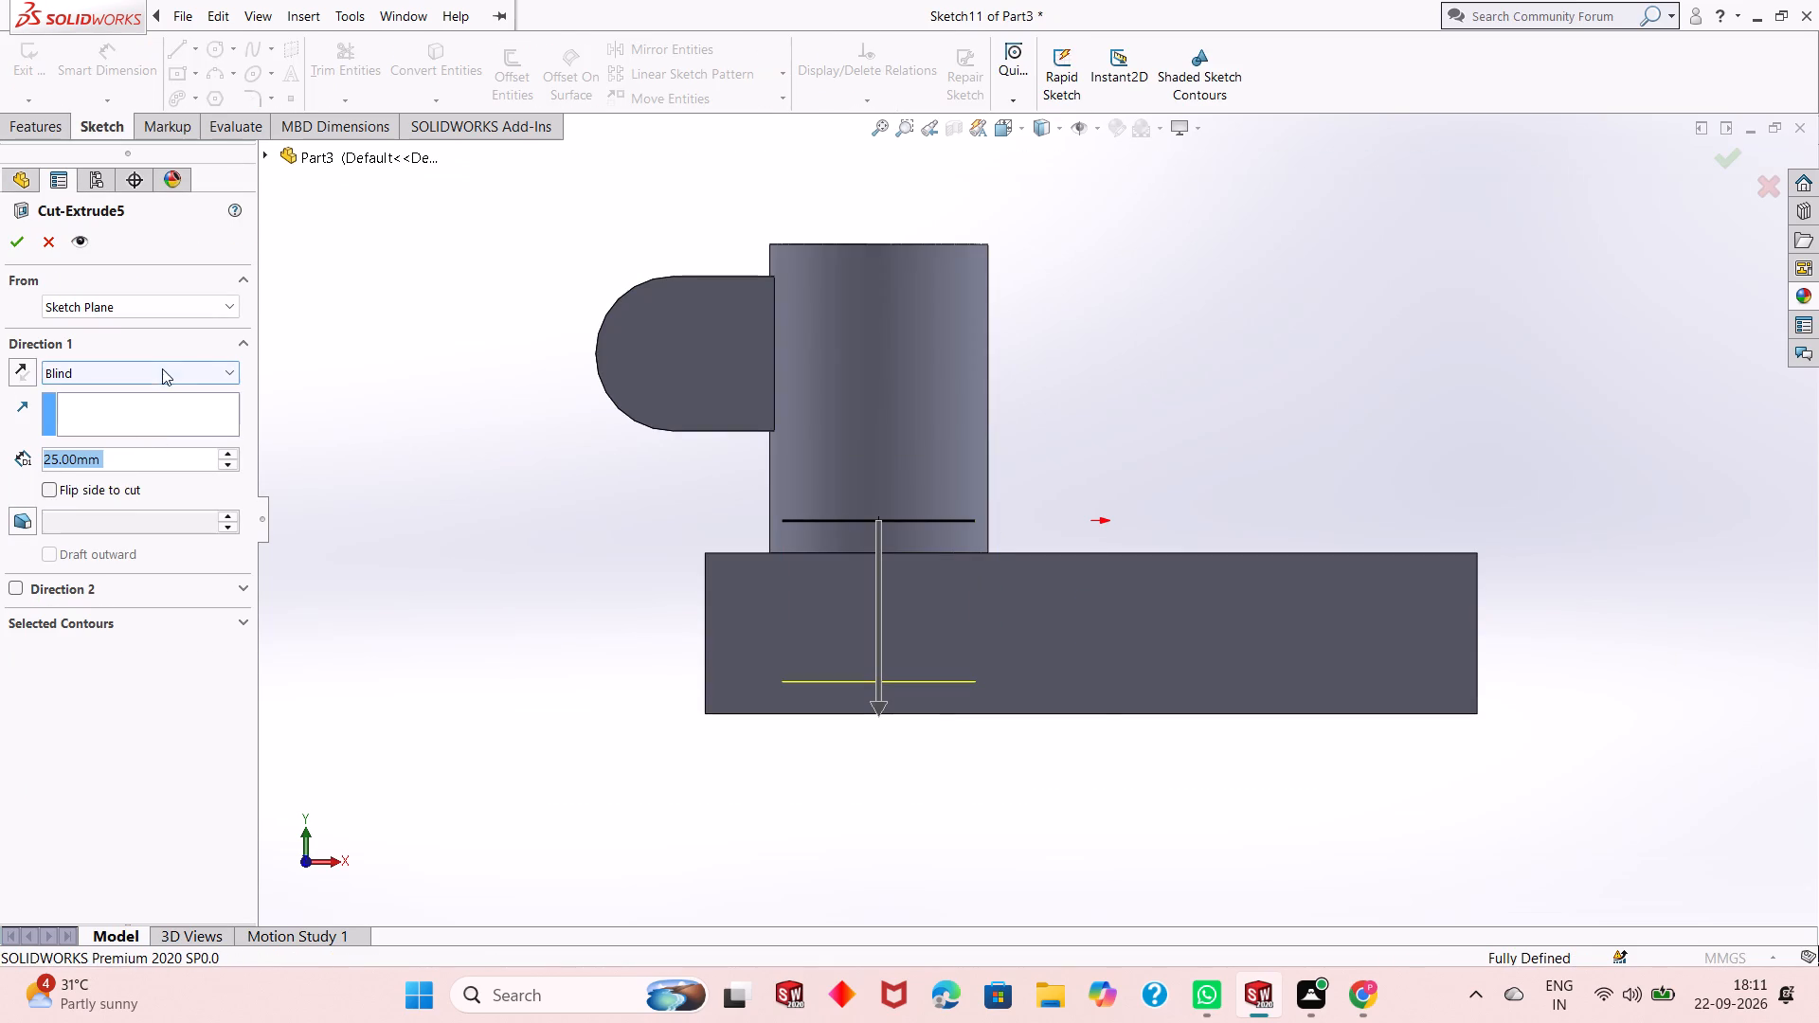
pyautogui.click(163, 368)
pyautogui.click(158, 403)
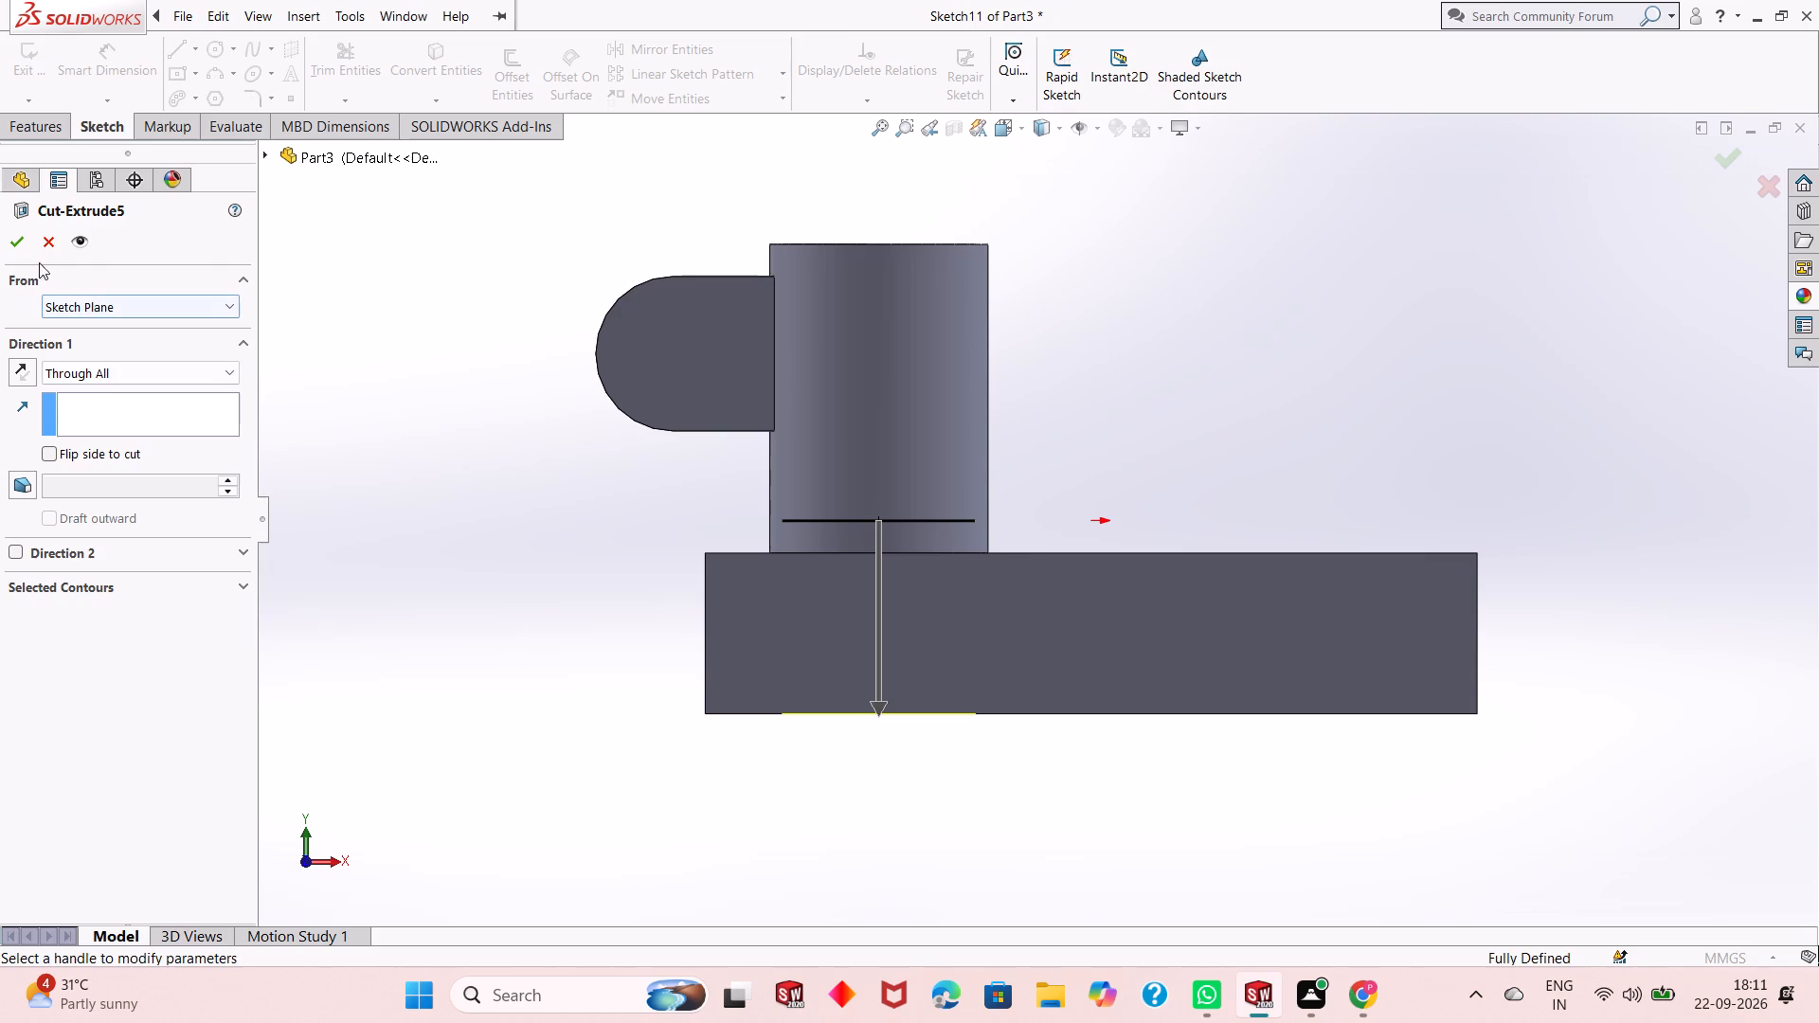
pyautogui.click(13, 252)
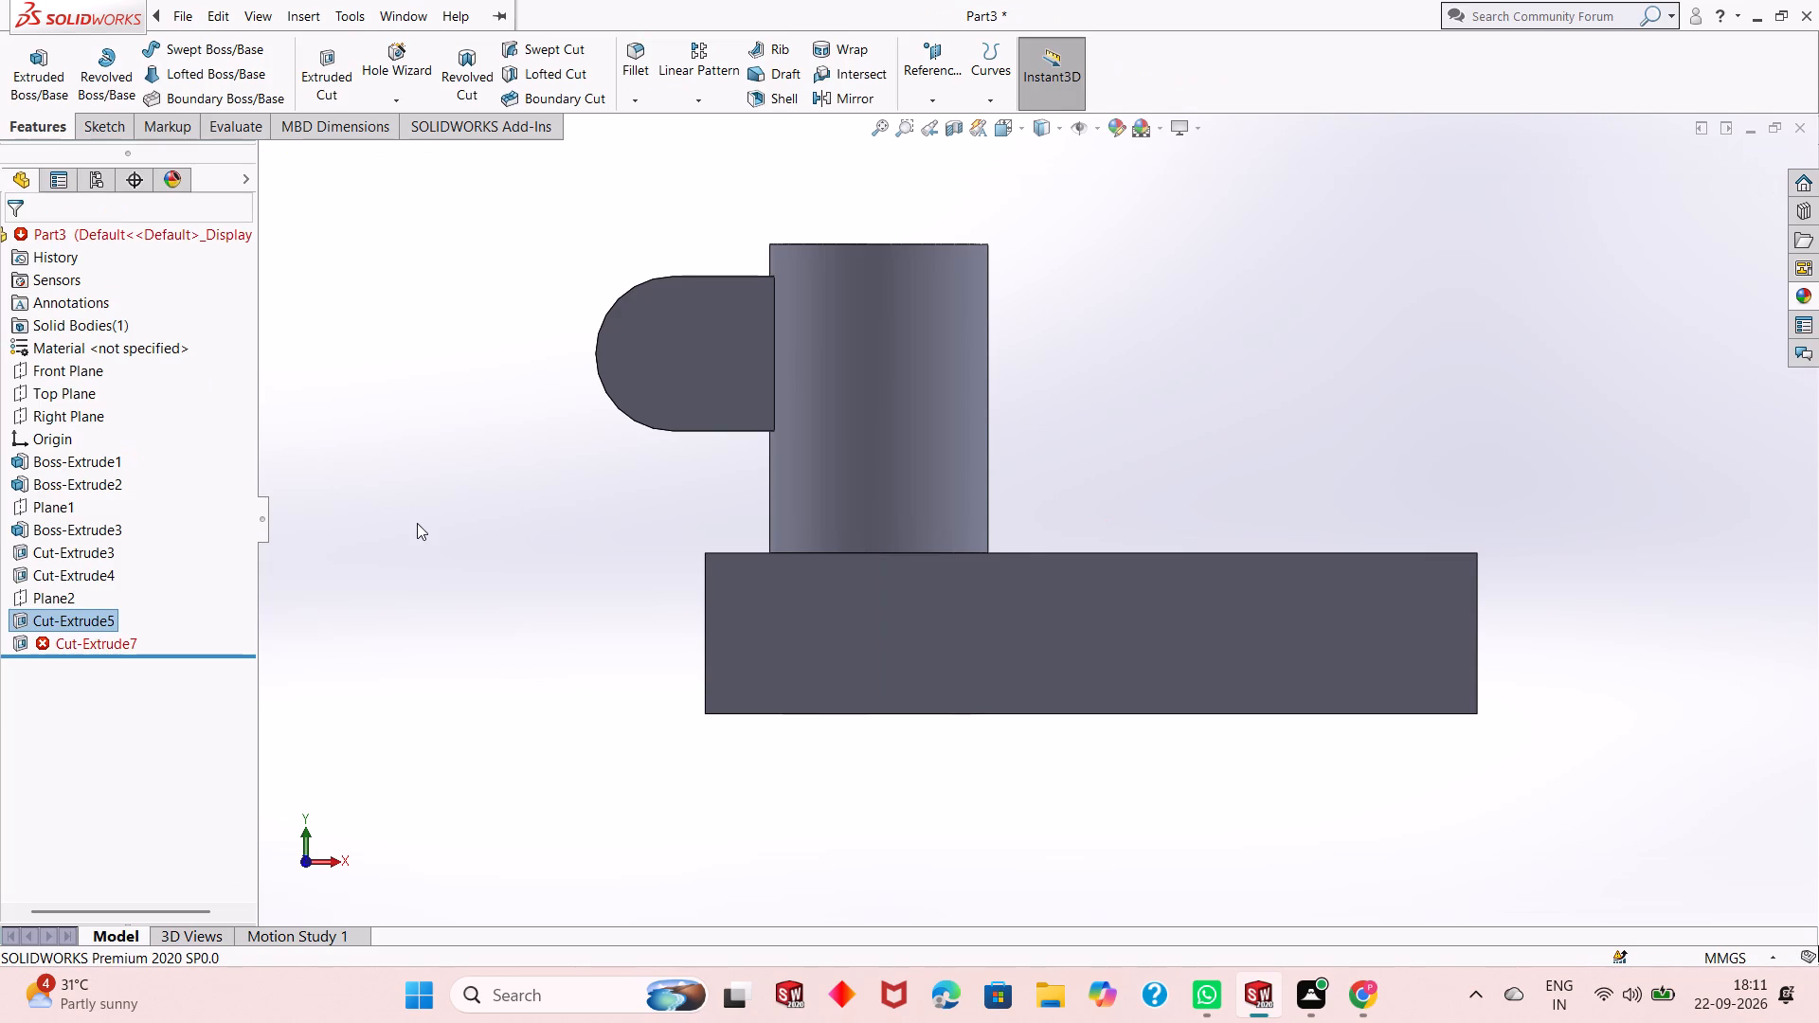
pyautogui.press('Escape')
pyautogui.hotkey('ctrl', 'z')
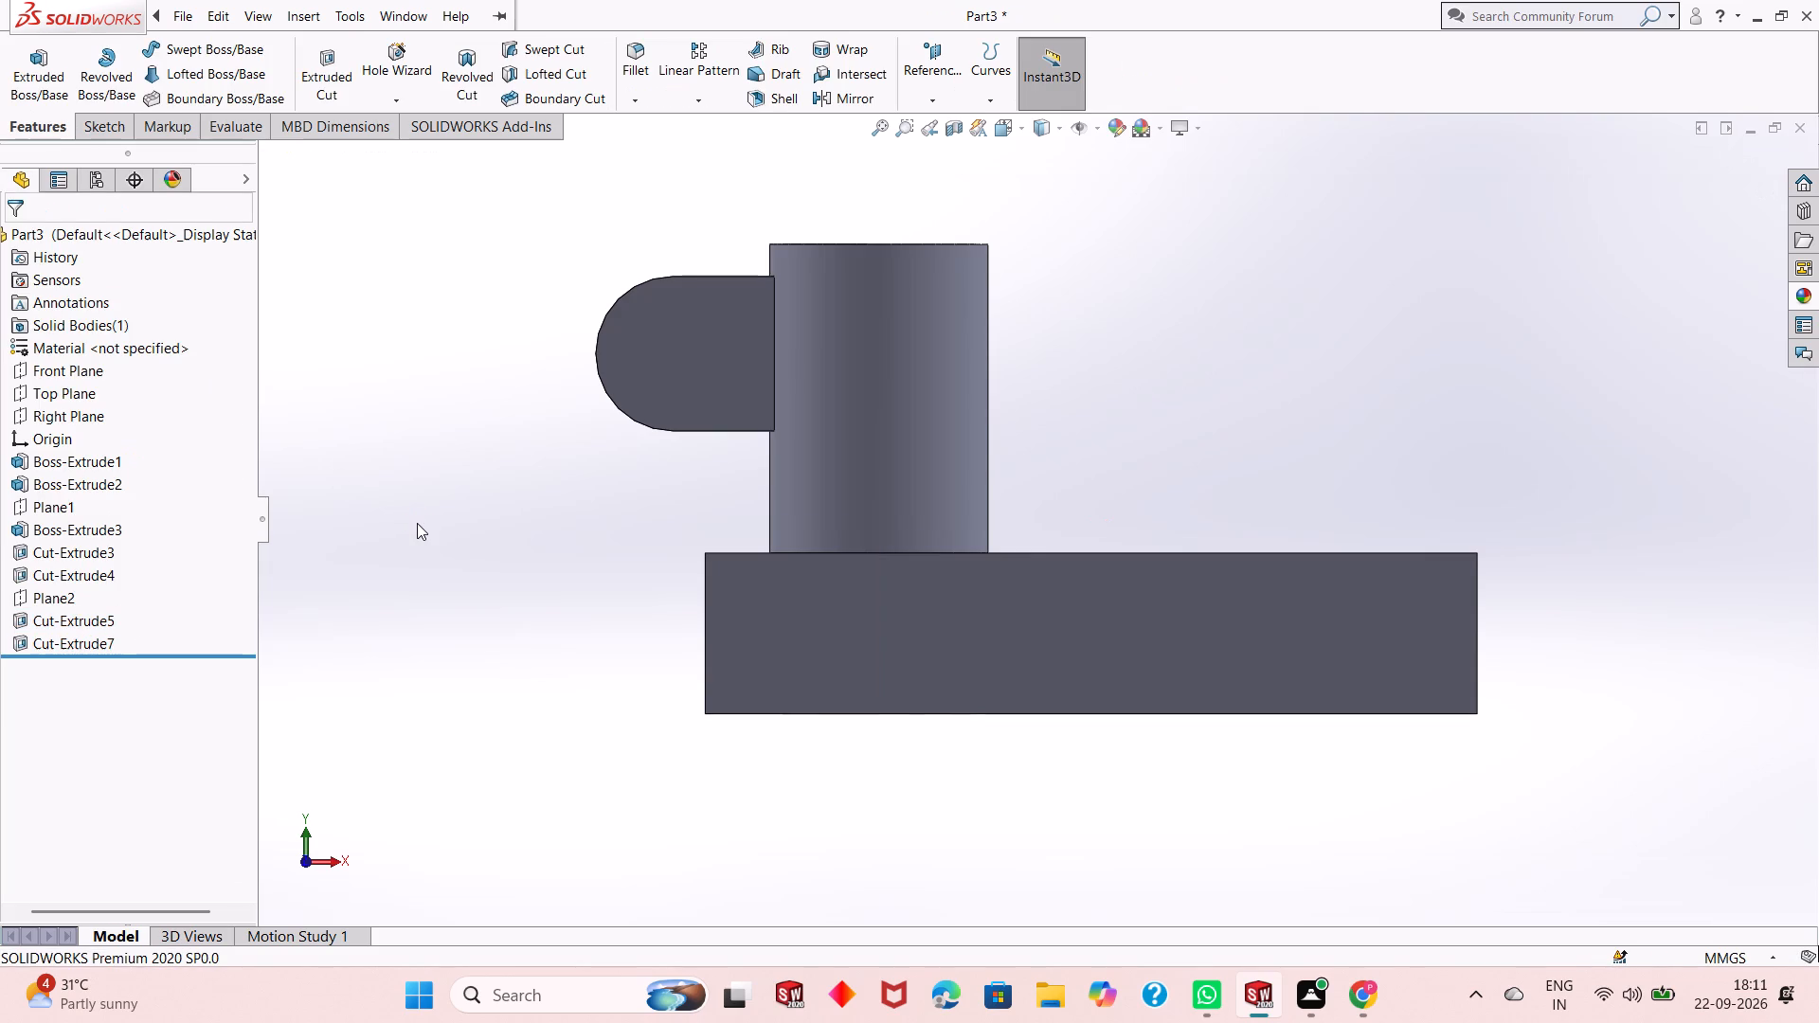
# Apply a section view on the Front Plane to expose the stepped bore.
pyautogui.click(958, 131)
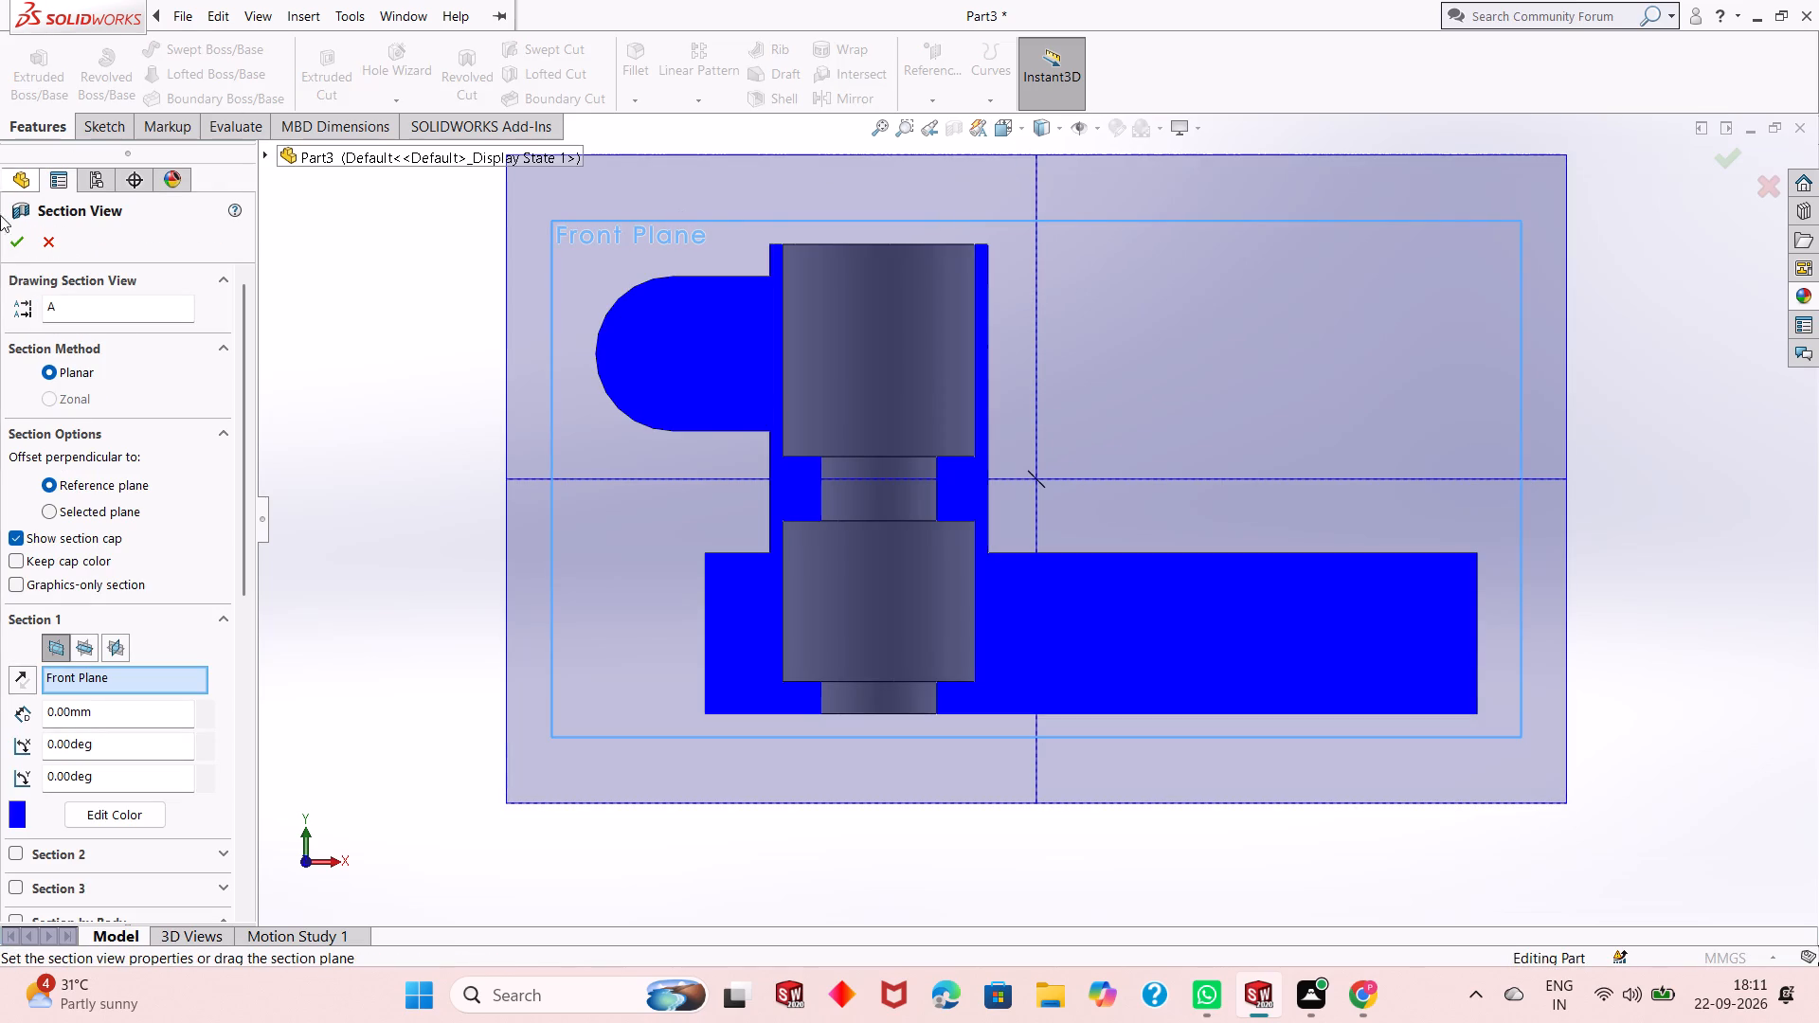
pyautogui.click(8, 252)
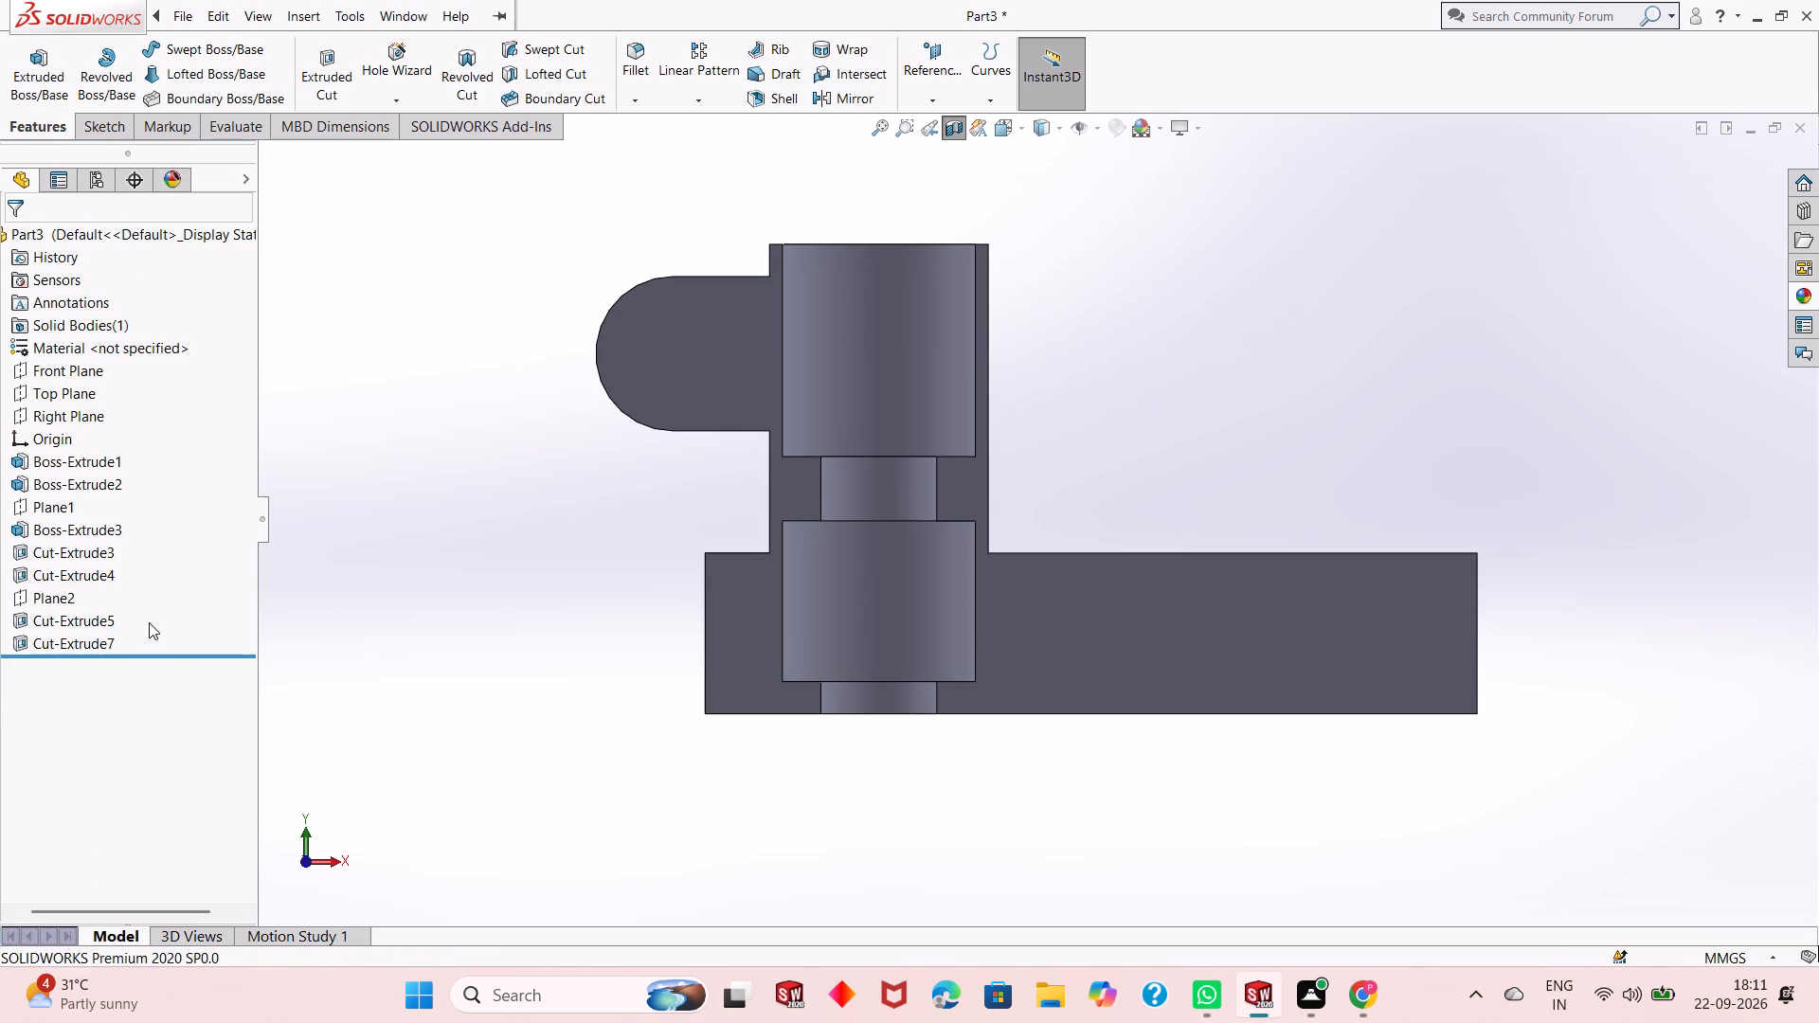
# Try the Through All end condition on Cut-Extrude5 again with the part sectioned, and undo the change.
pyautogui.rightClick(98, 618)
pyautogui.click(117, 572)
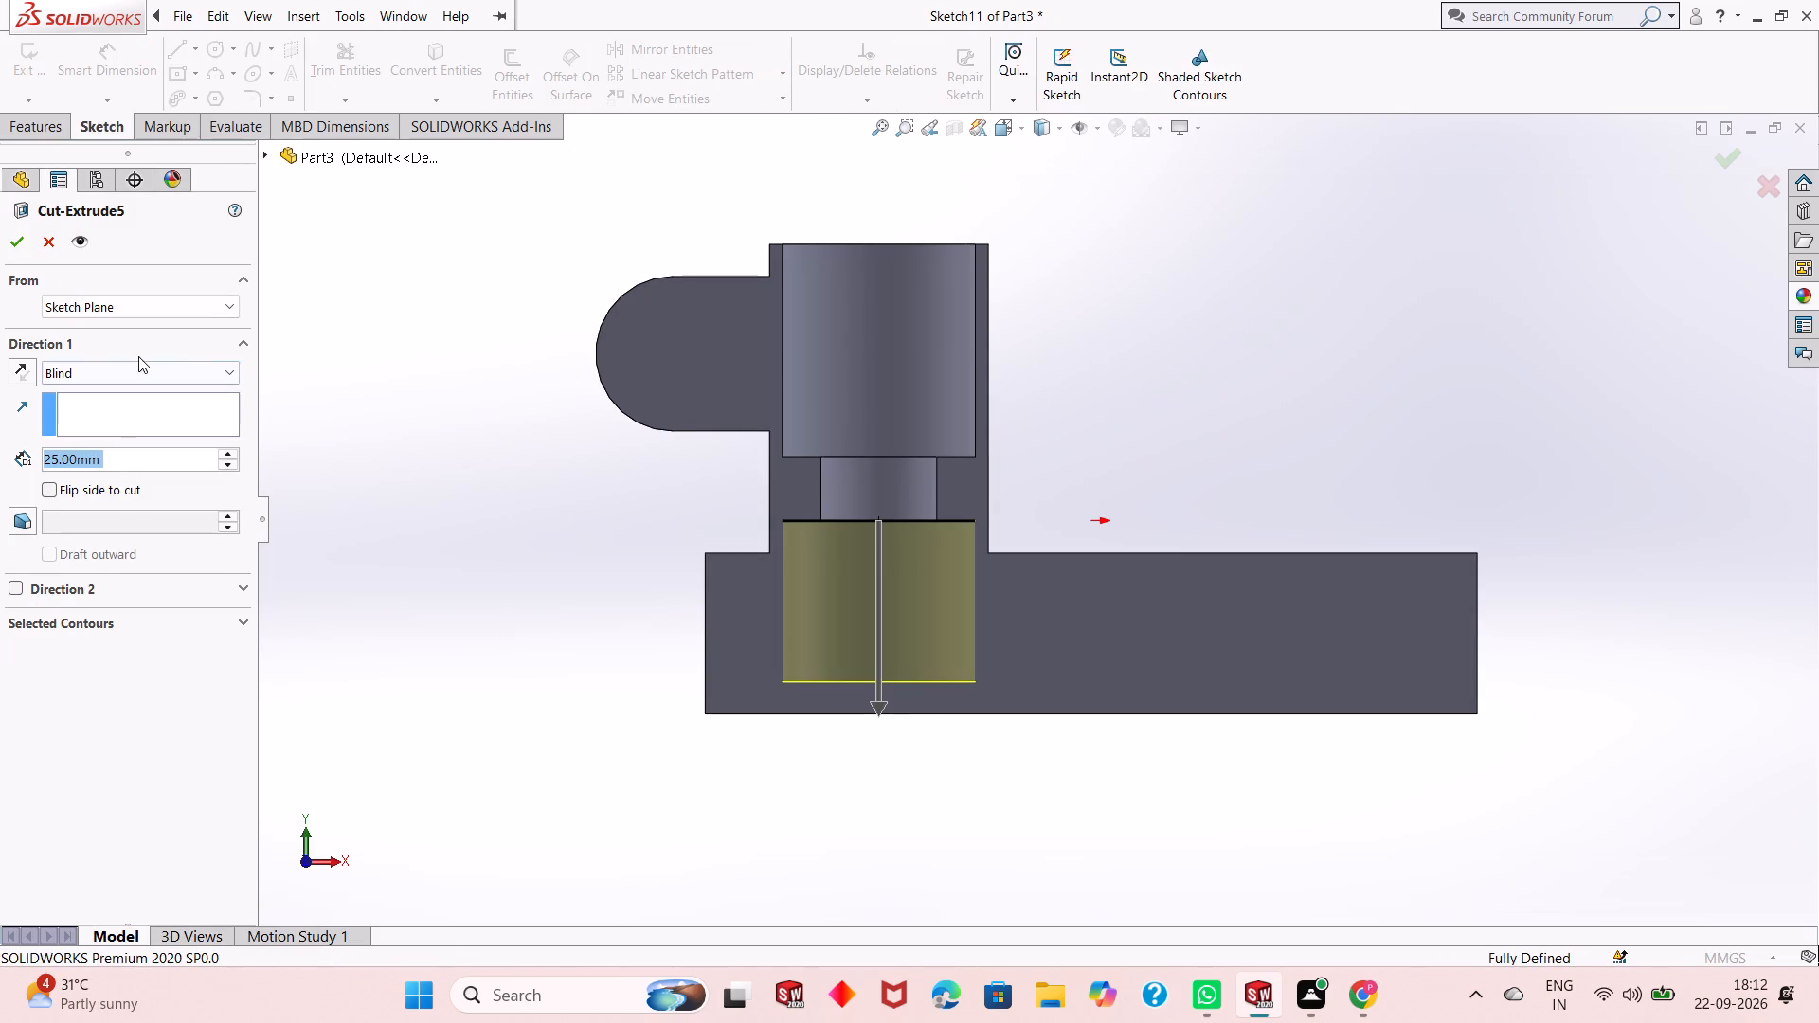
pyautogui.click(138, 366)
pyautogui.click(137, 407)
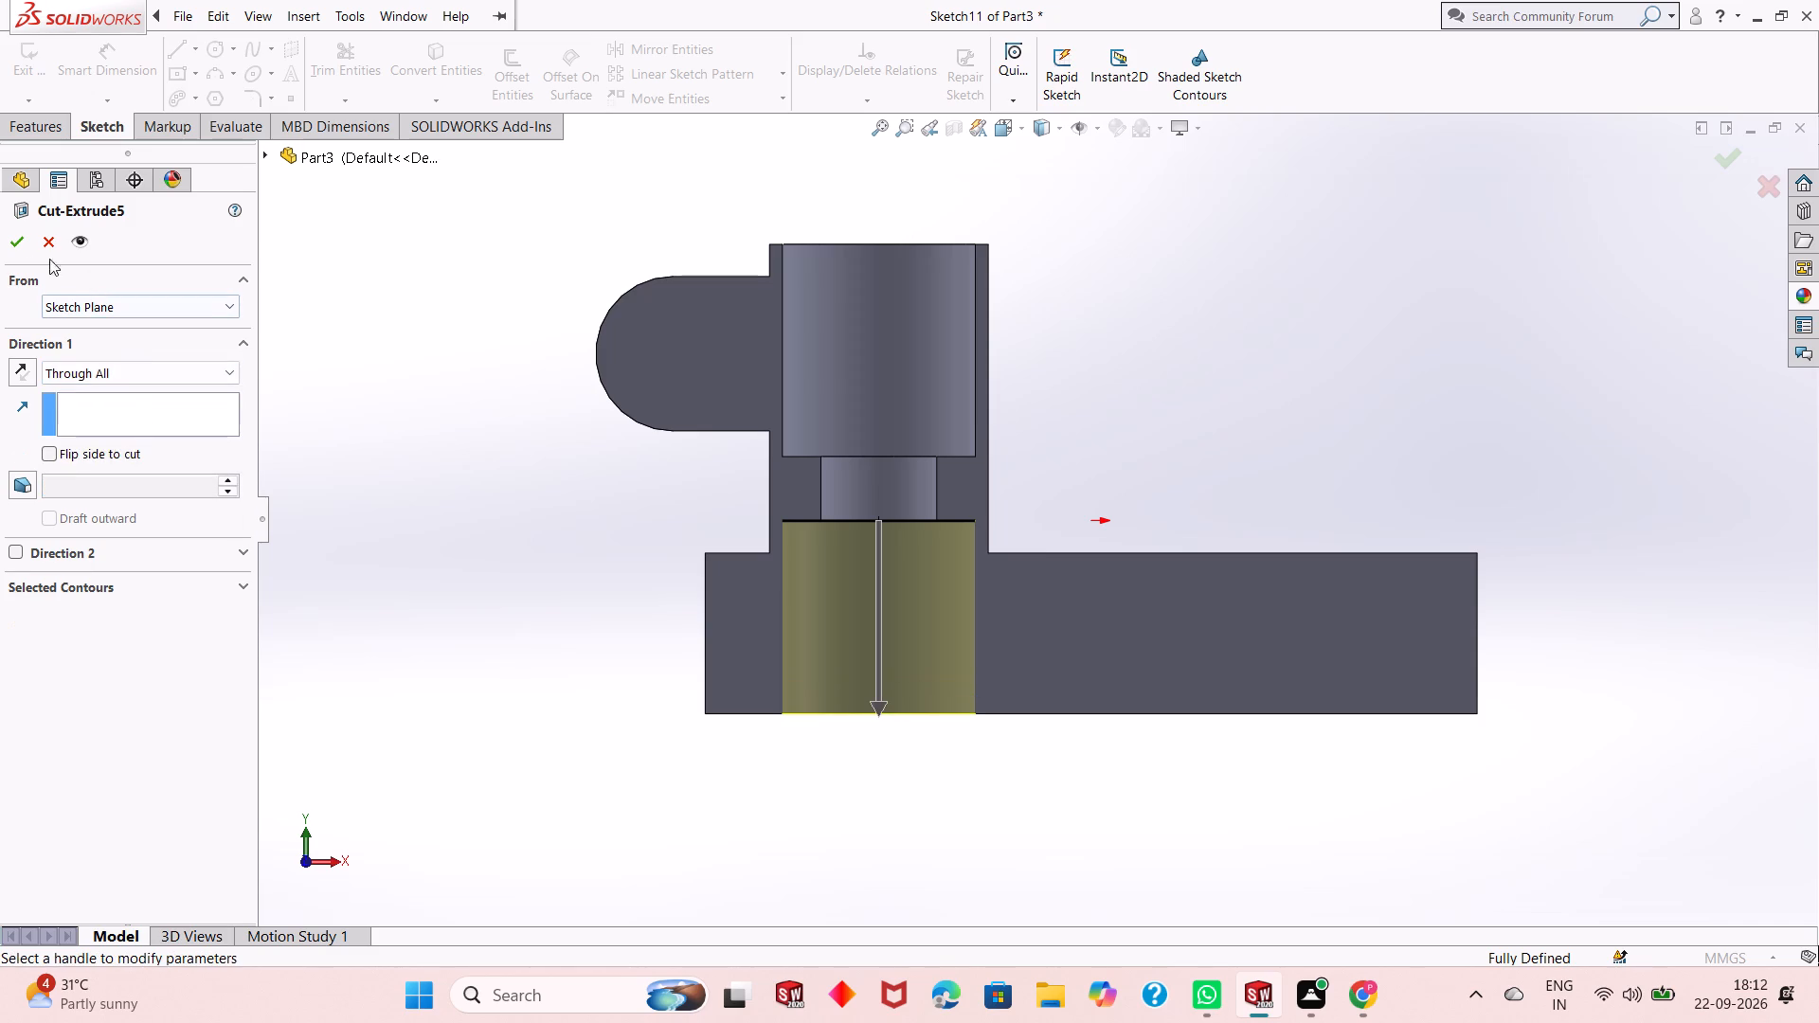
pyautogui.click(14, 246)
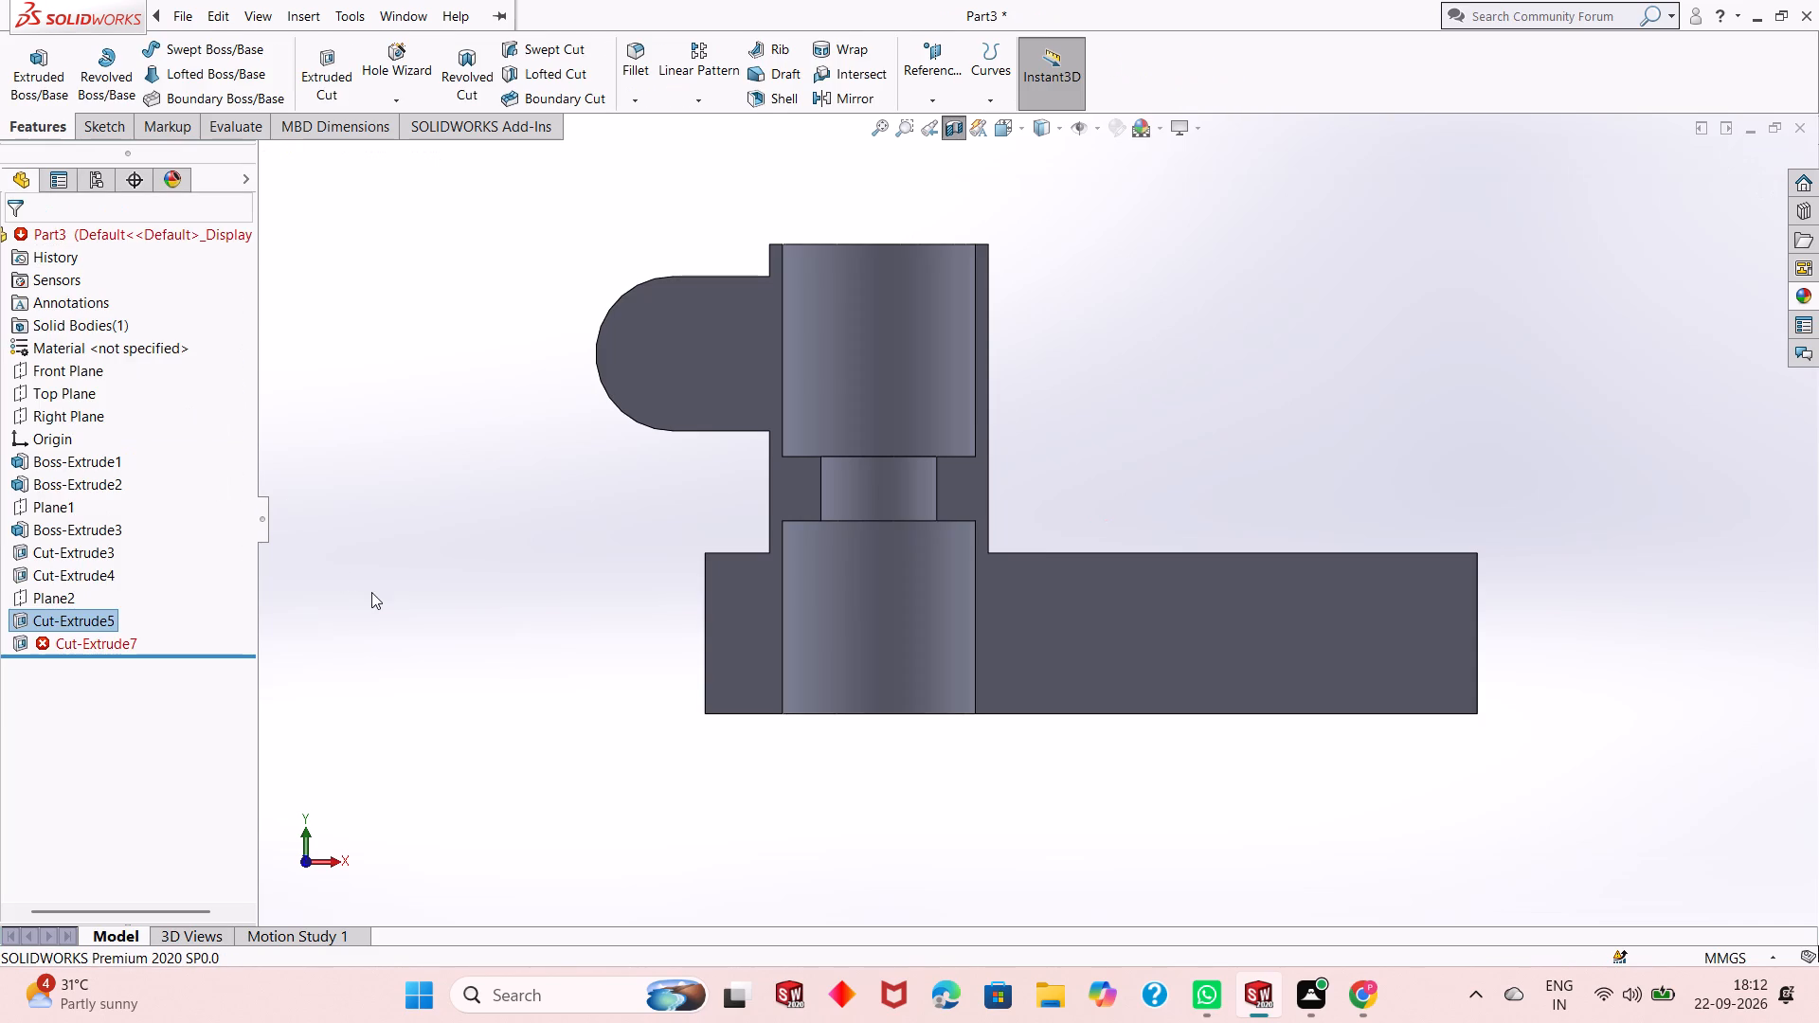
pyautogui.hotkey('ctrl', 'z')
# Undo the lower 18 mm cut, Cut-Extrude7, together with its dimensioned circle and Sketch13, back to Cut-Extrude5.
pyautogui.hotkey('ctrl', 'z')
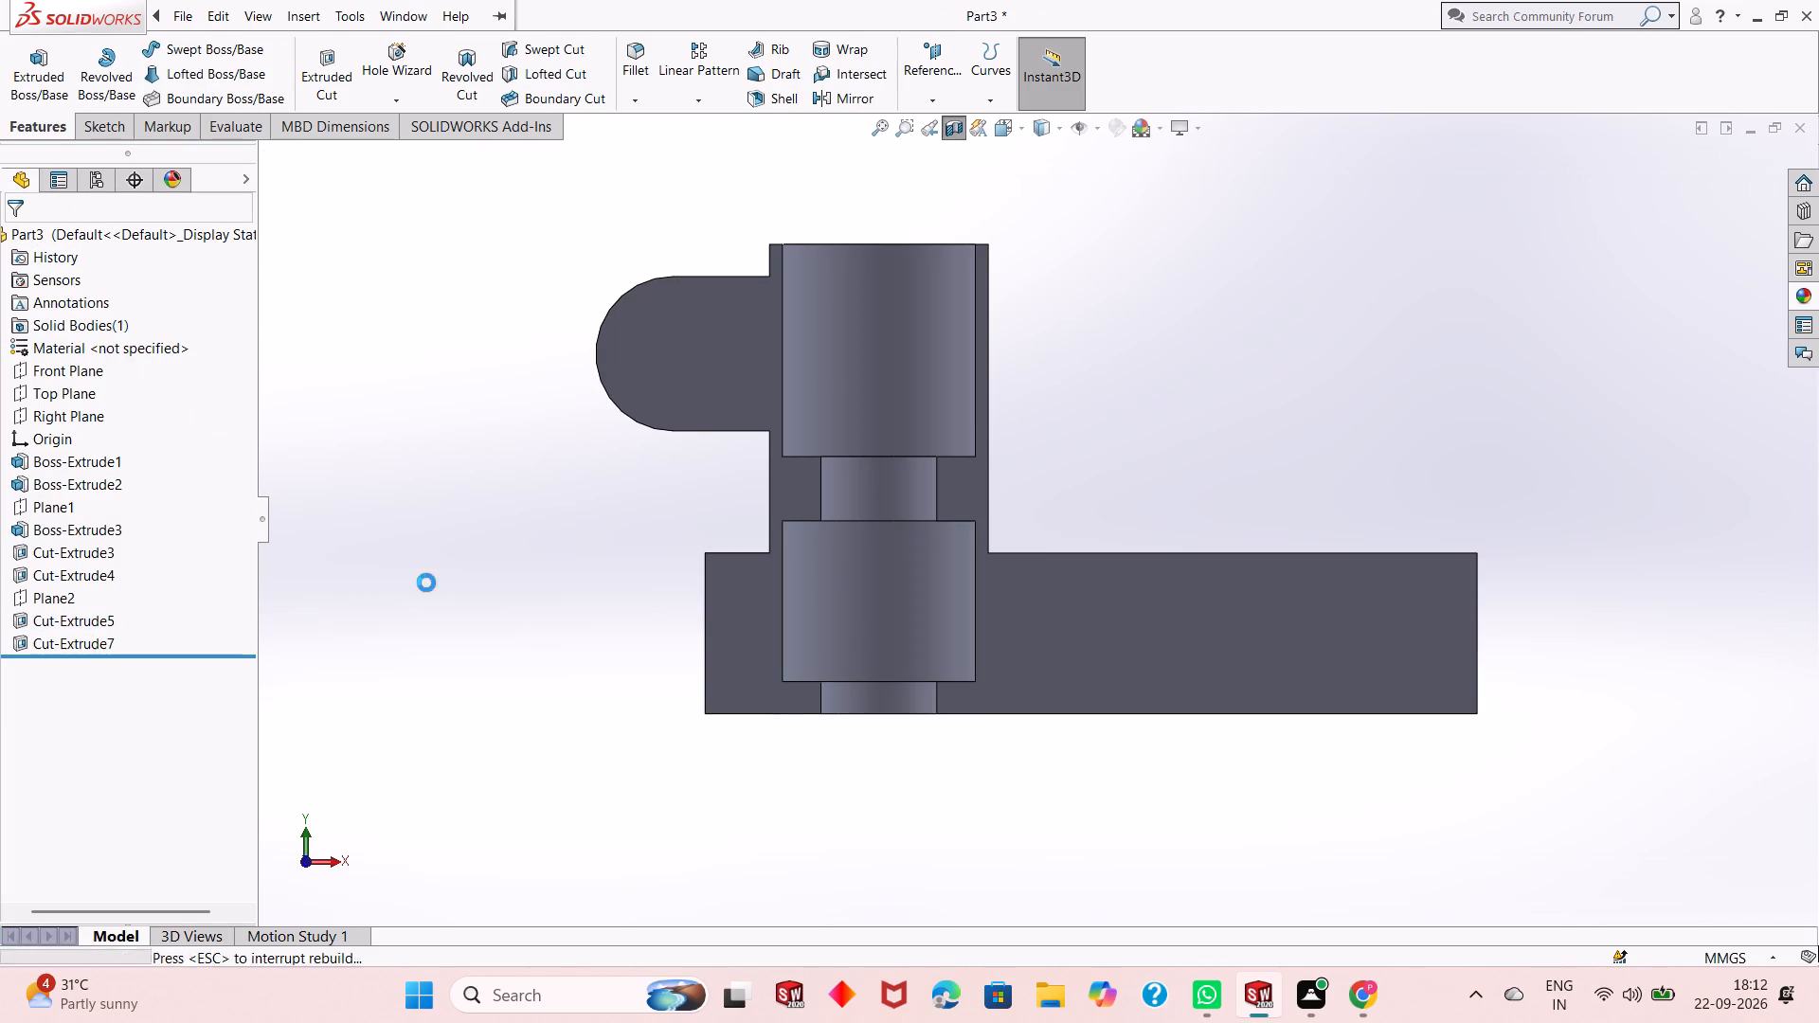
pyautogui.hotkey('ctrl', 'z')
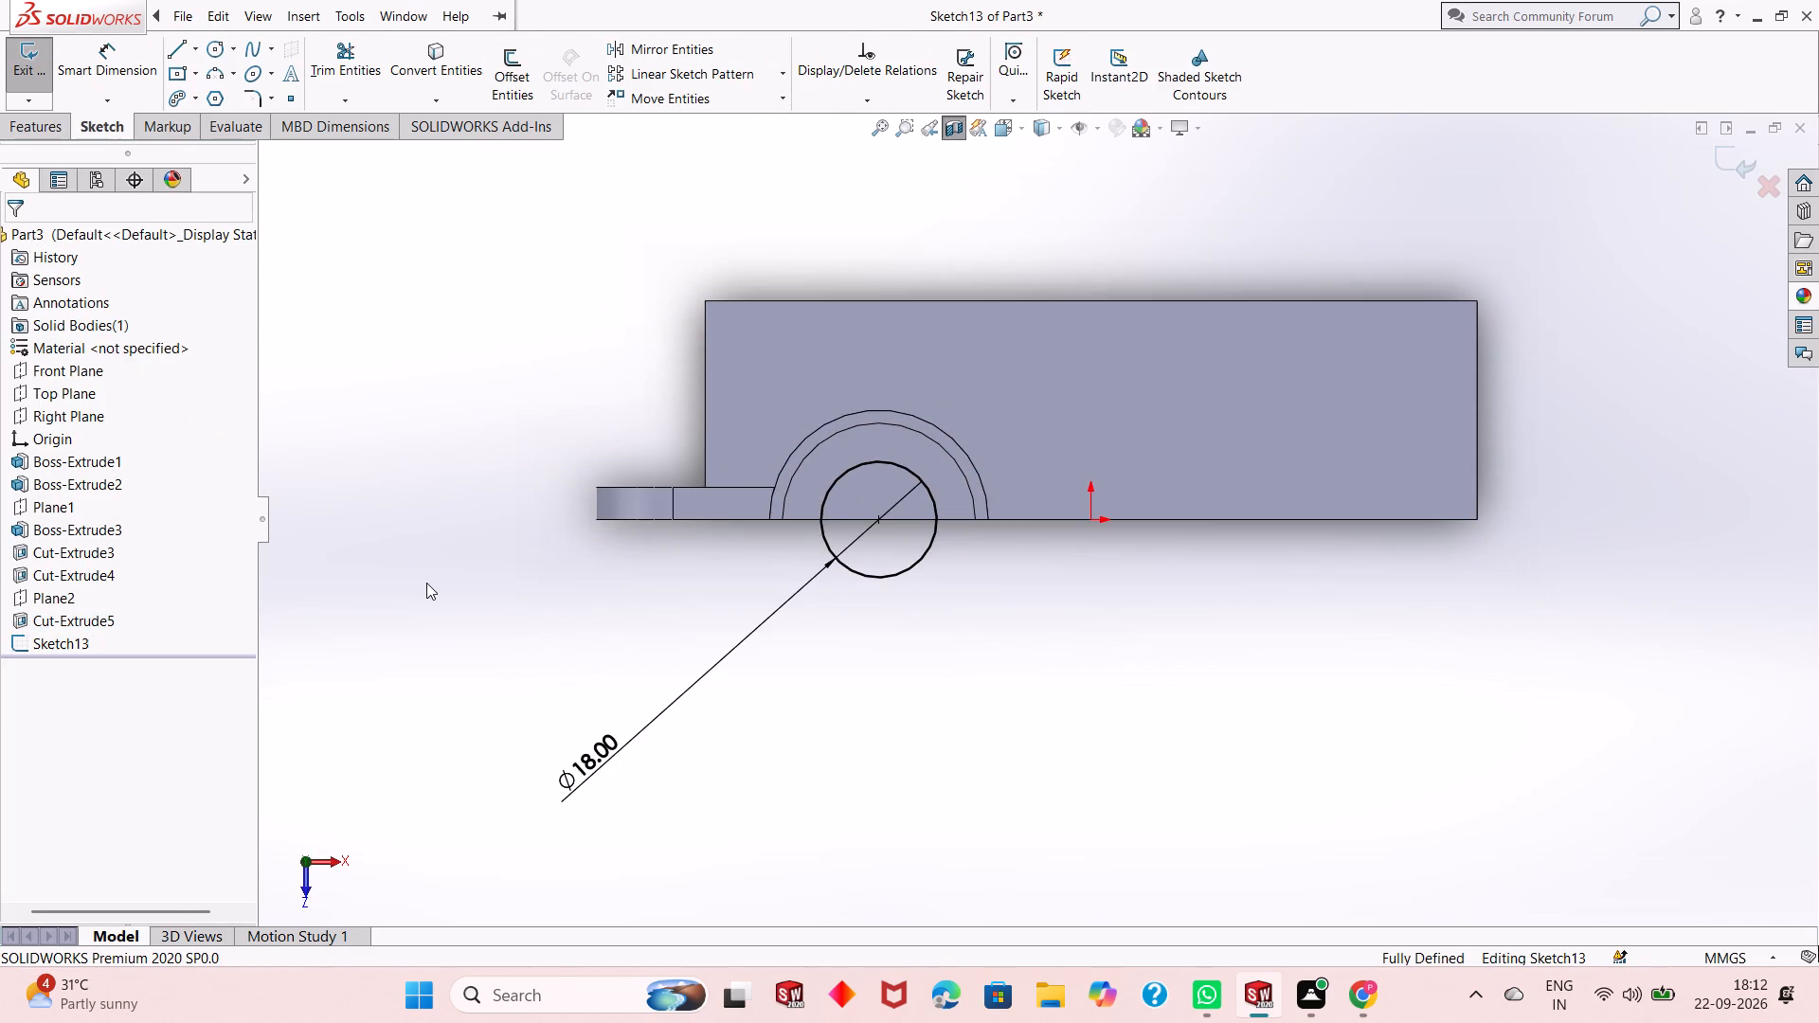
pyautogui.moveTo(903, 668); pyautogui.dragTo(933, 462, button='middle')
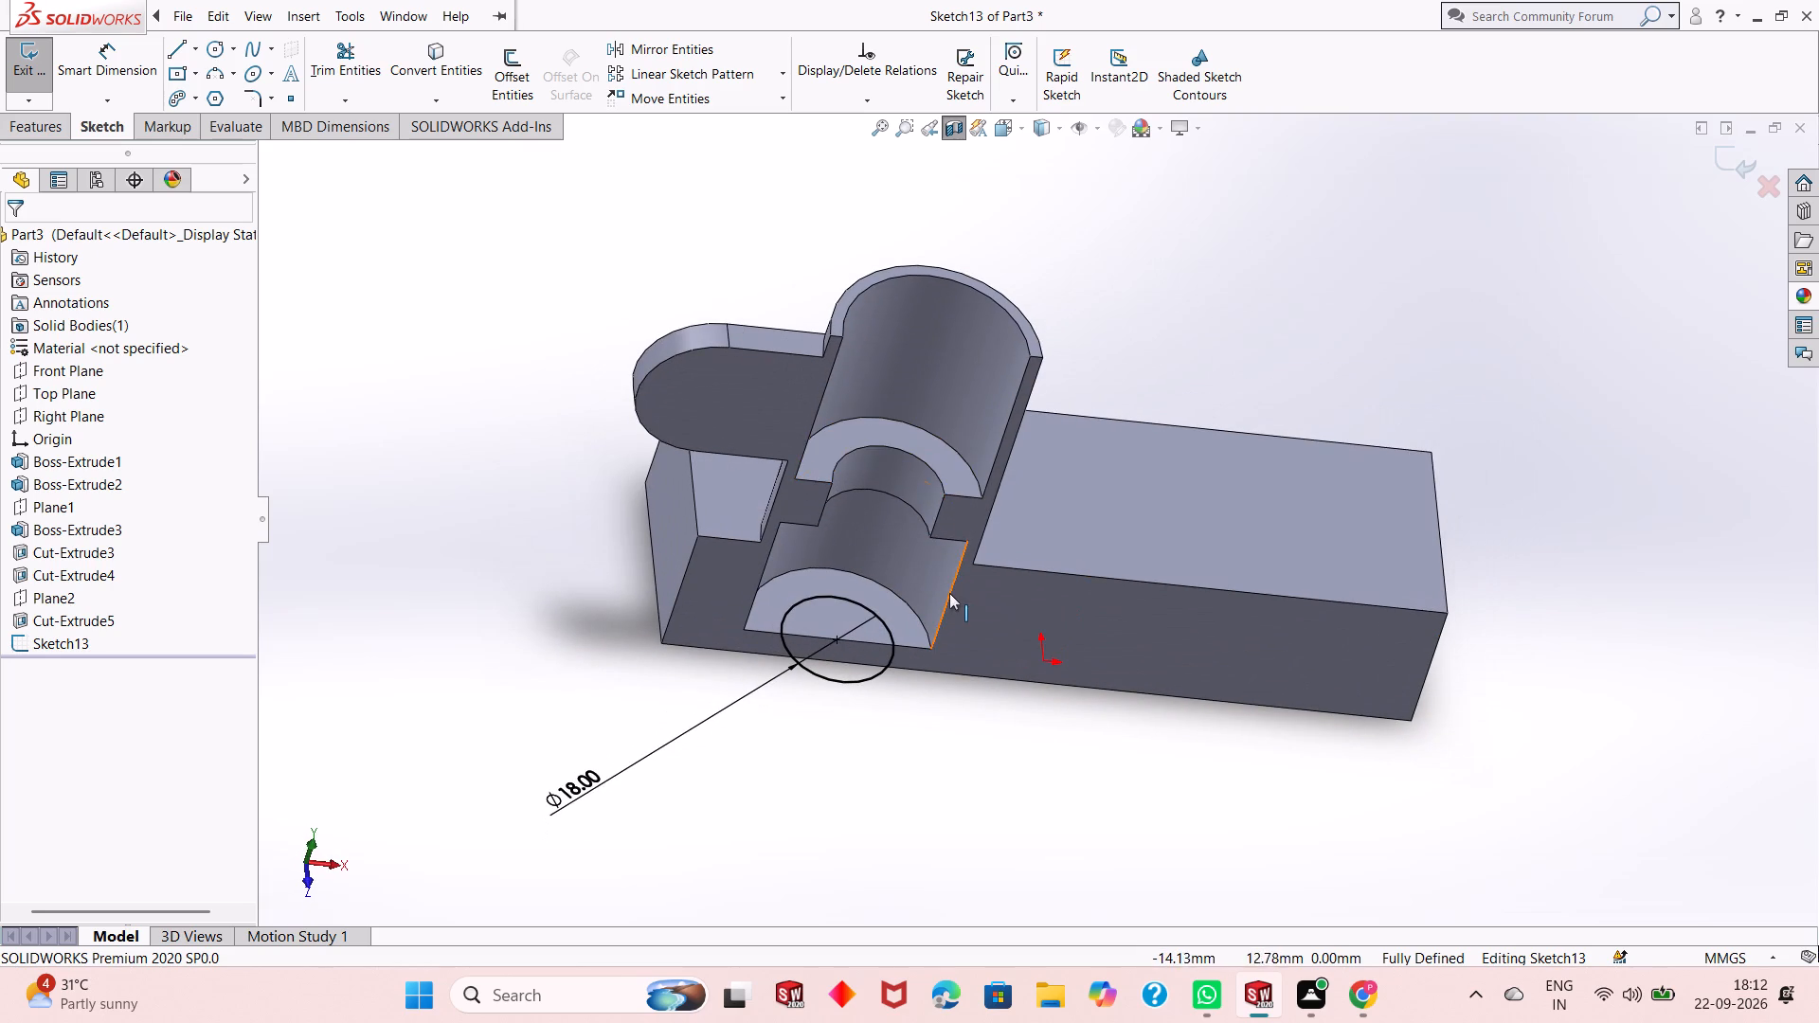
pyautogui.moveTo(949, 595); pyautogui.dragTo(931, 527, button='middle')
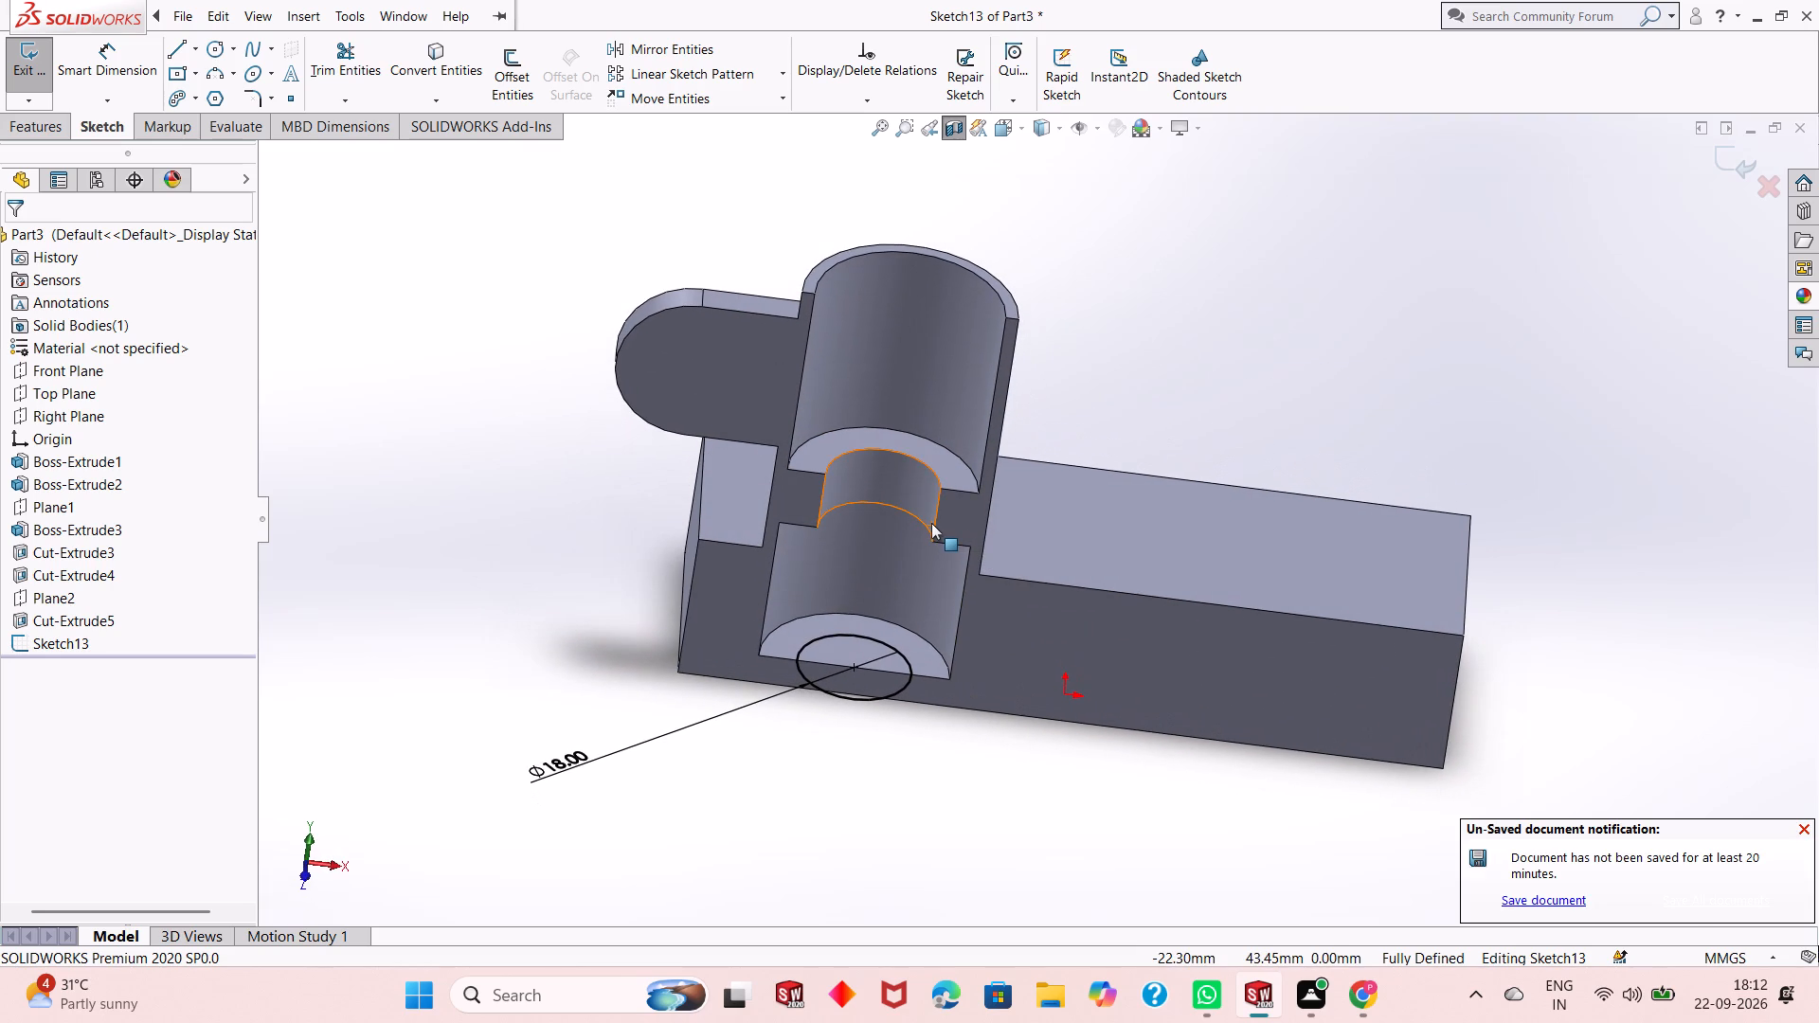
pyautogui.hotkey('ctrl', 'z')
pyautogui.hotkey('ctrl', 'z')
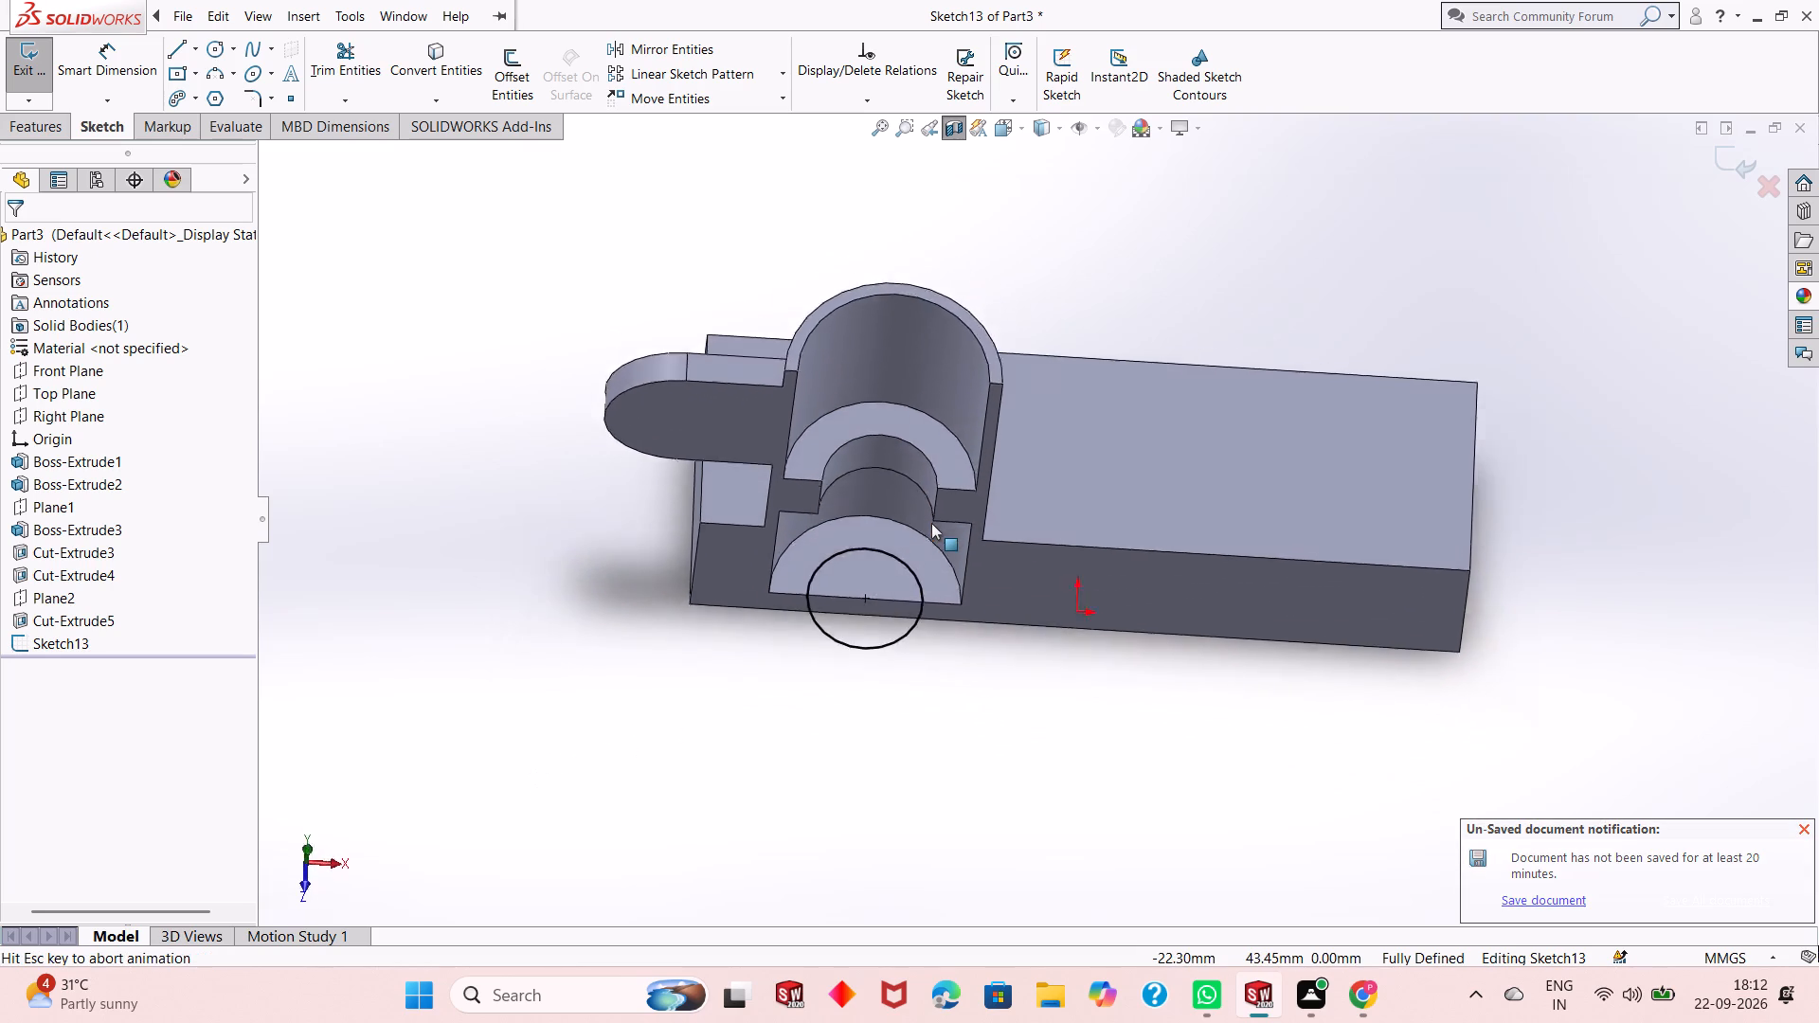
pyautogui.hotkey('ctrl', 'z')
pyautogui.hotkey('ctrl', 'z')
pyautogui.hotkey('ctrl', 'z')
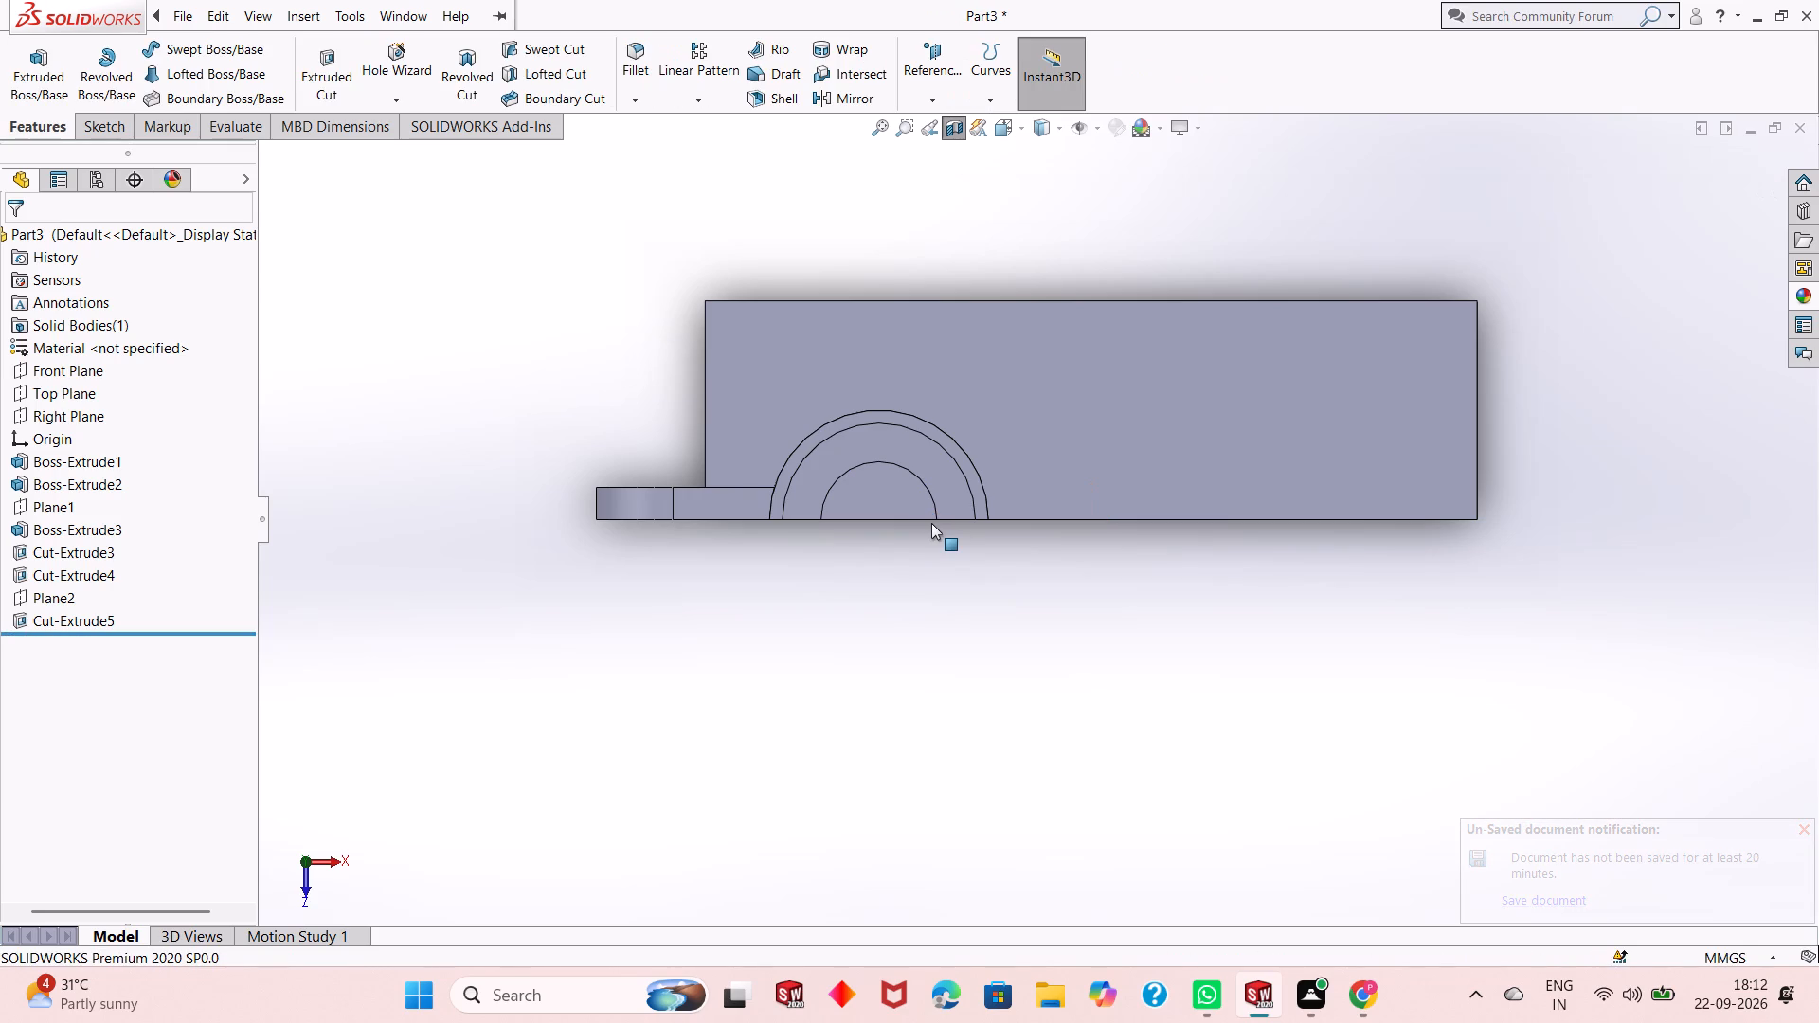
# Examine the sectioned bore at an angle and turn off the section view.
pyautogui.moveTo(995, 565); pyautogui.dragTo(1000, 412, button='middle')
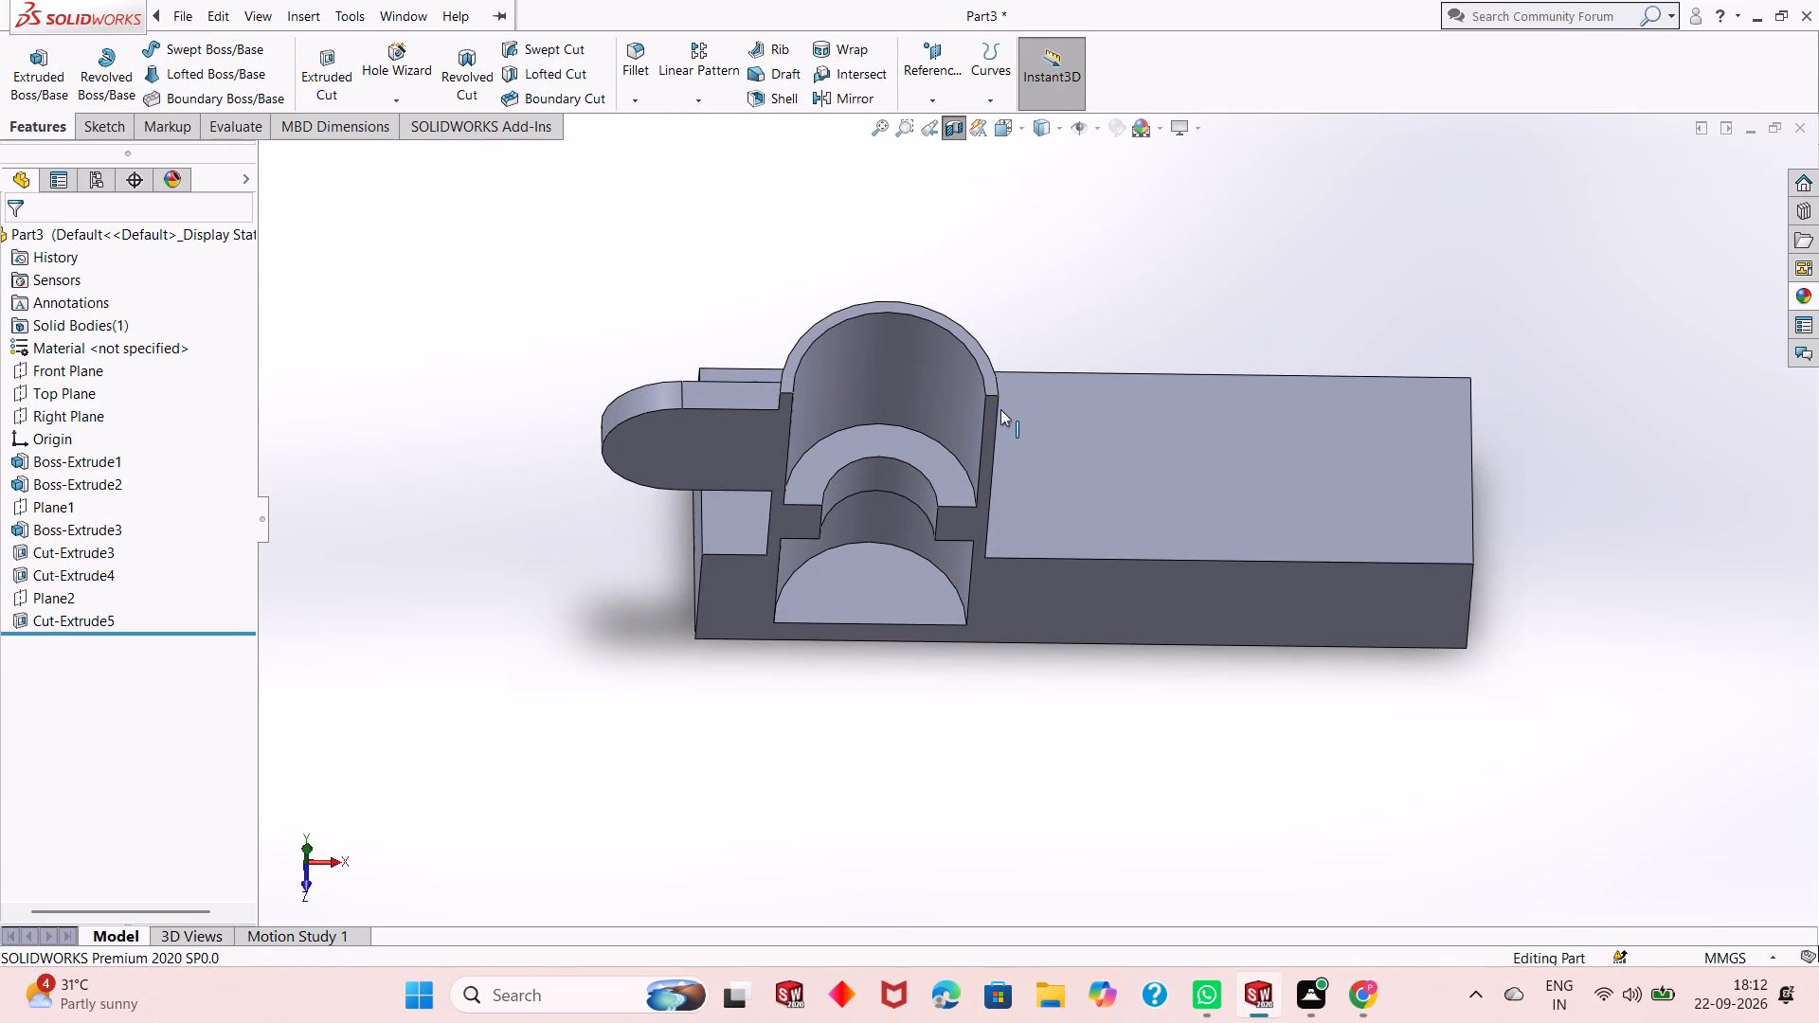
pyautogui.click(956, 131)
# Change the end condition of the lower 30 mm cut, Cut-Extrude5, to Through All.
pyautogui.moveTo(1059, 269); pyautogui.dragTo(1071, 327, button='middle')
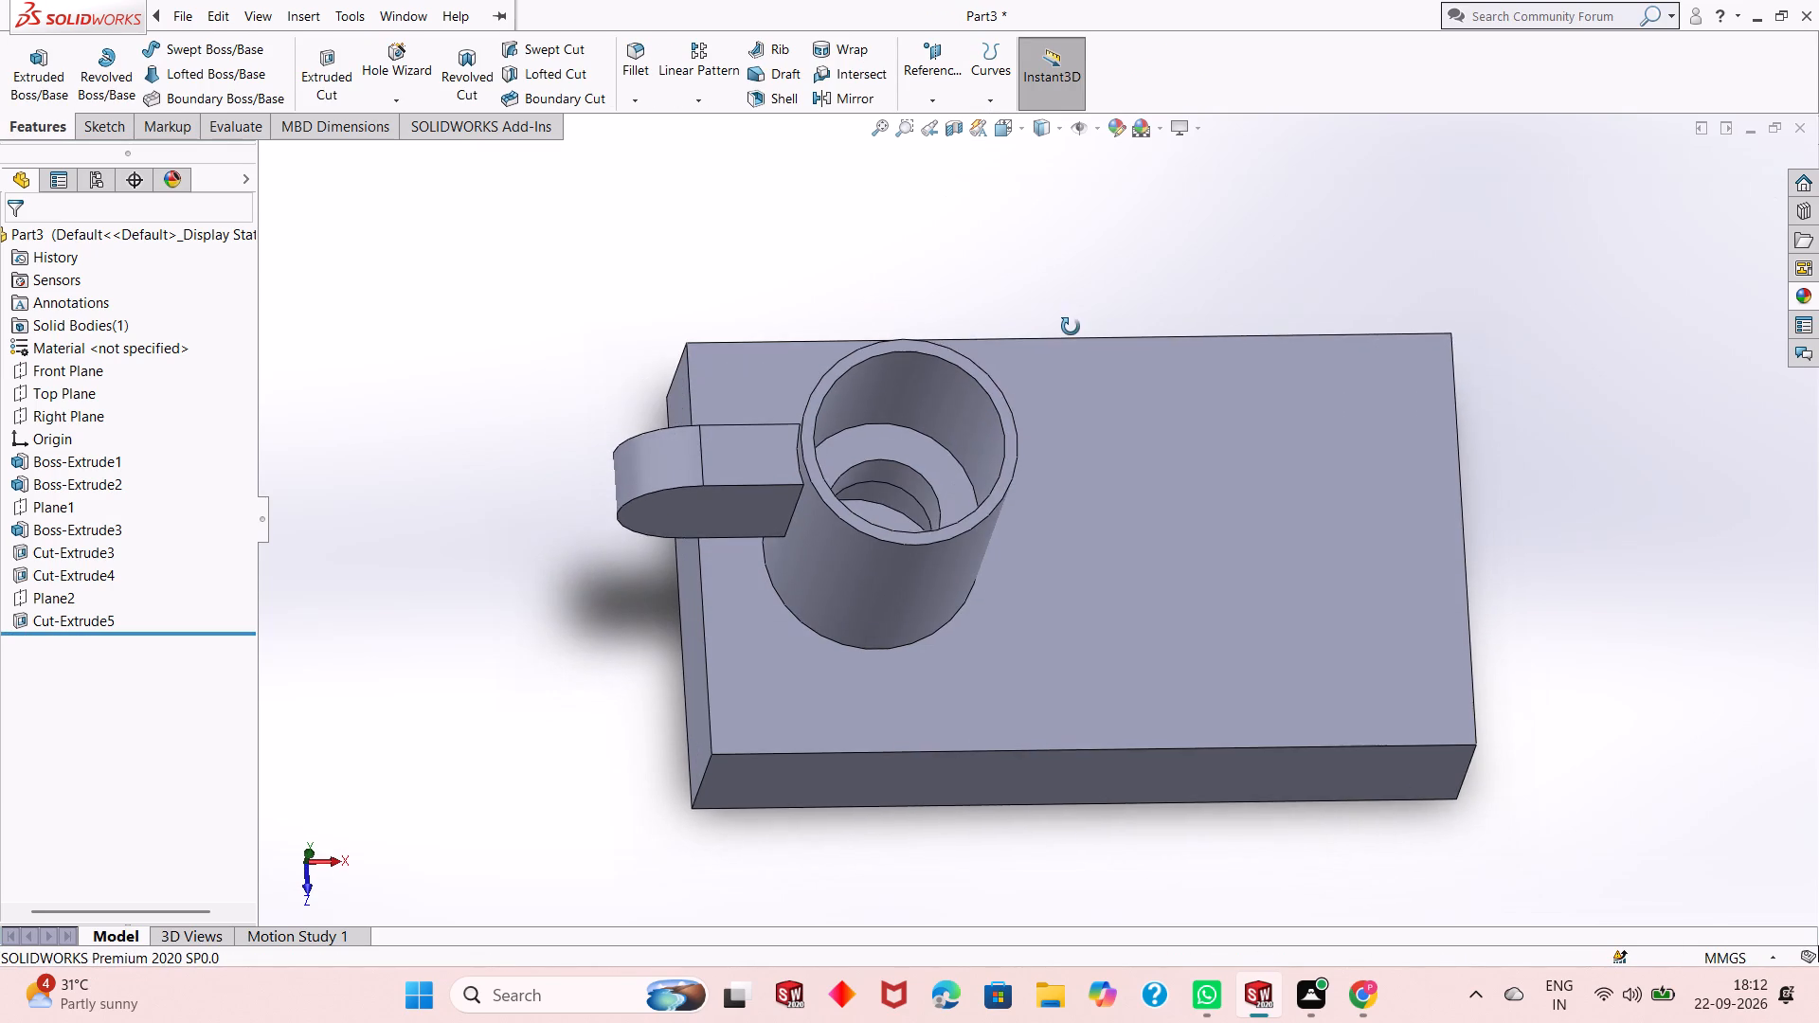
pyautogui.moveTo(1071, 327); pyautogui.dragTo(1075, 268, button='middle')
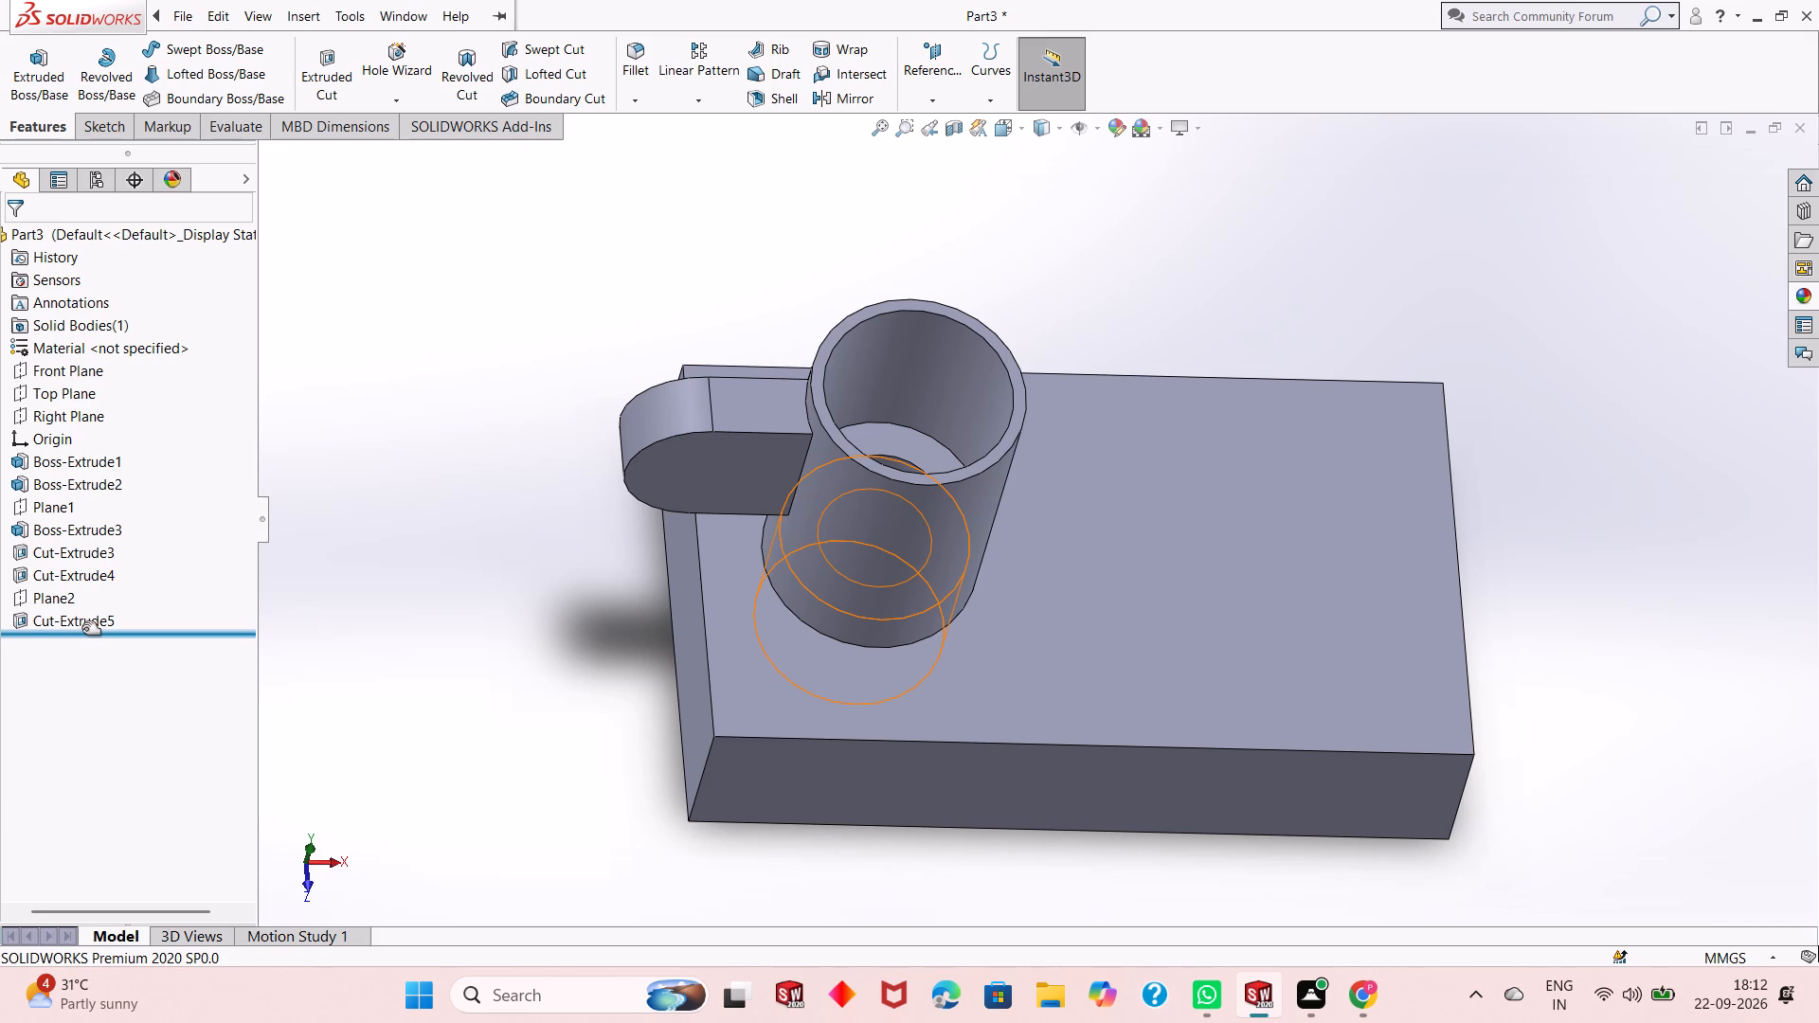
pyautogui.click(95, 622)
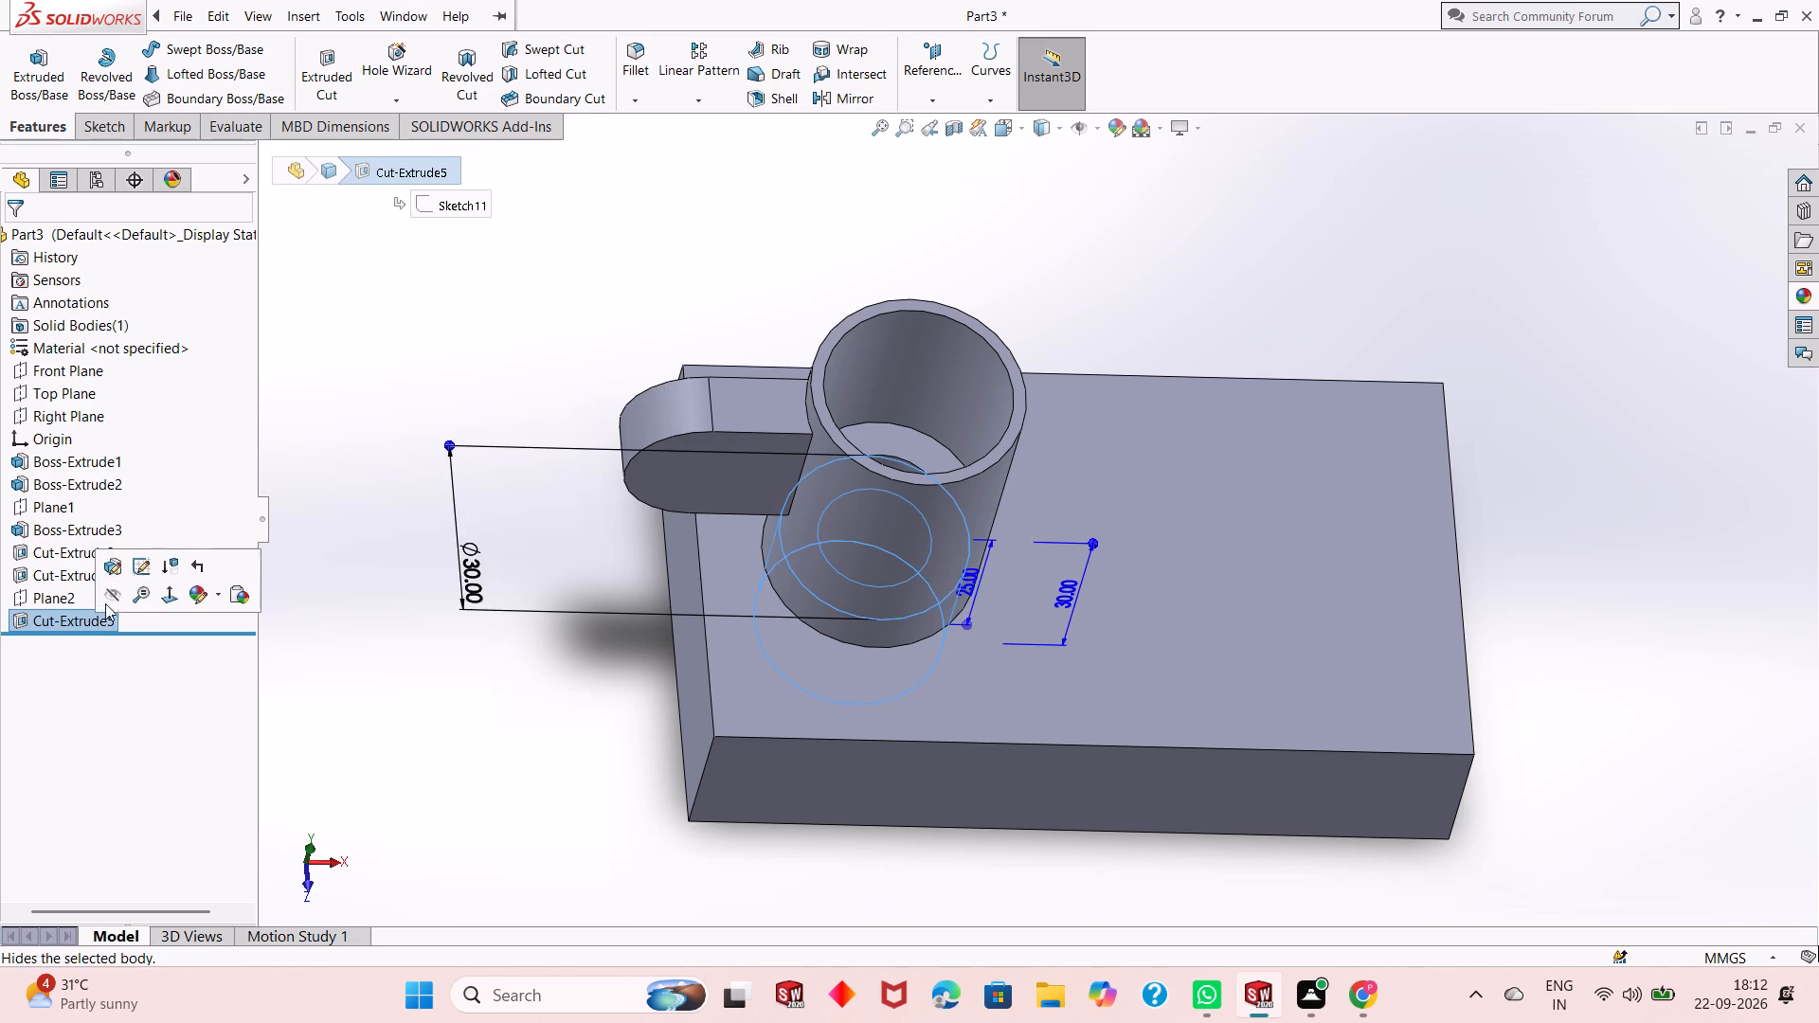
pyautogui.click(111, 565)
pyautogui.moveTo(998, 799); pyautogui.dragTo(990, 712, button='middle')
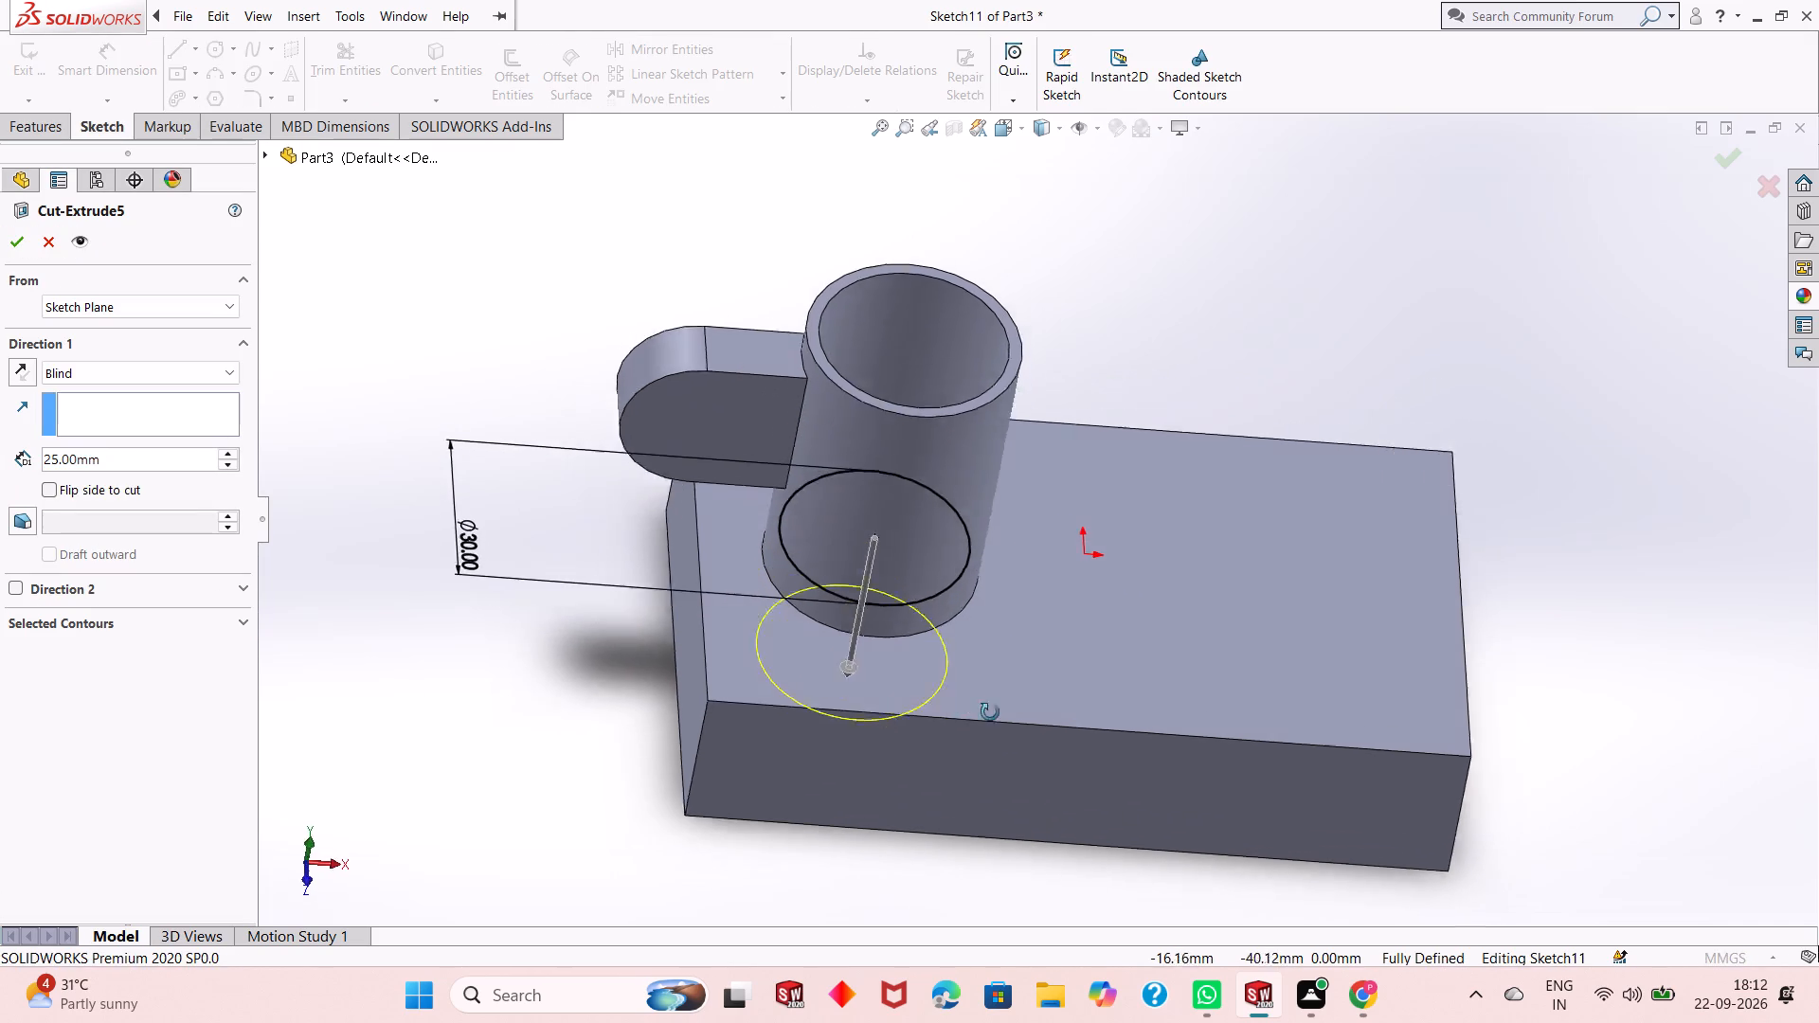
pyautogui.moveTo(990, 712); pyautogui.dragTo(980, 602, button='middle')
pyautogui.click(167, 372)
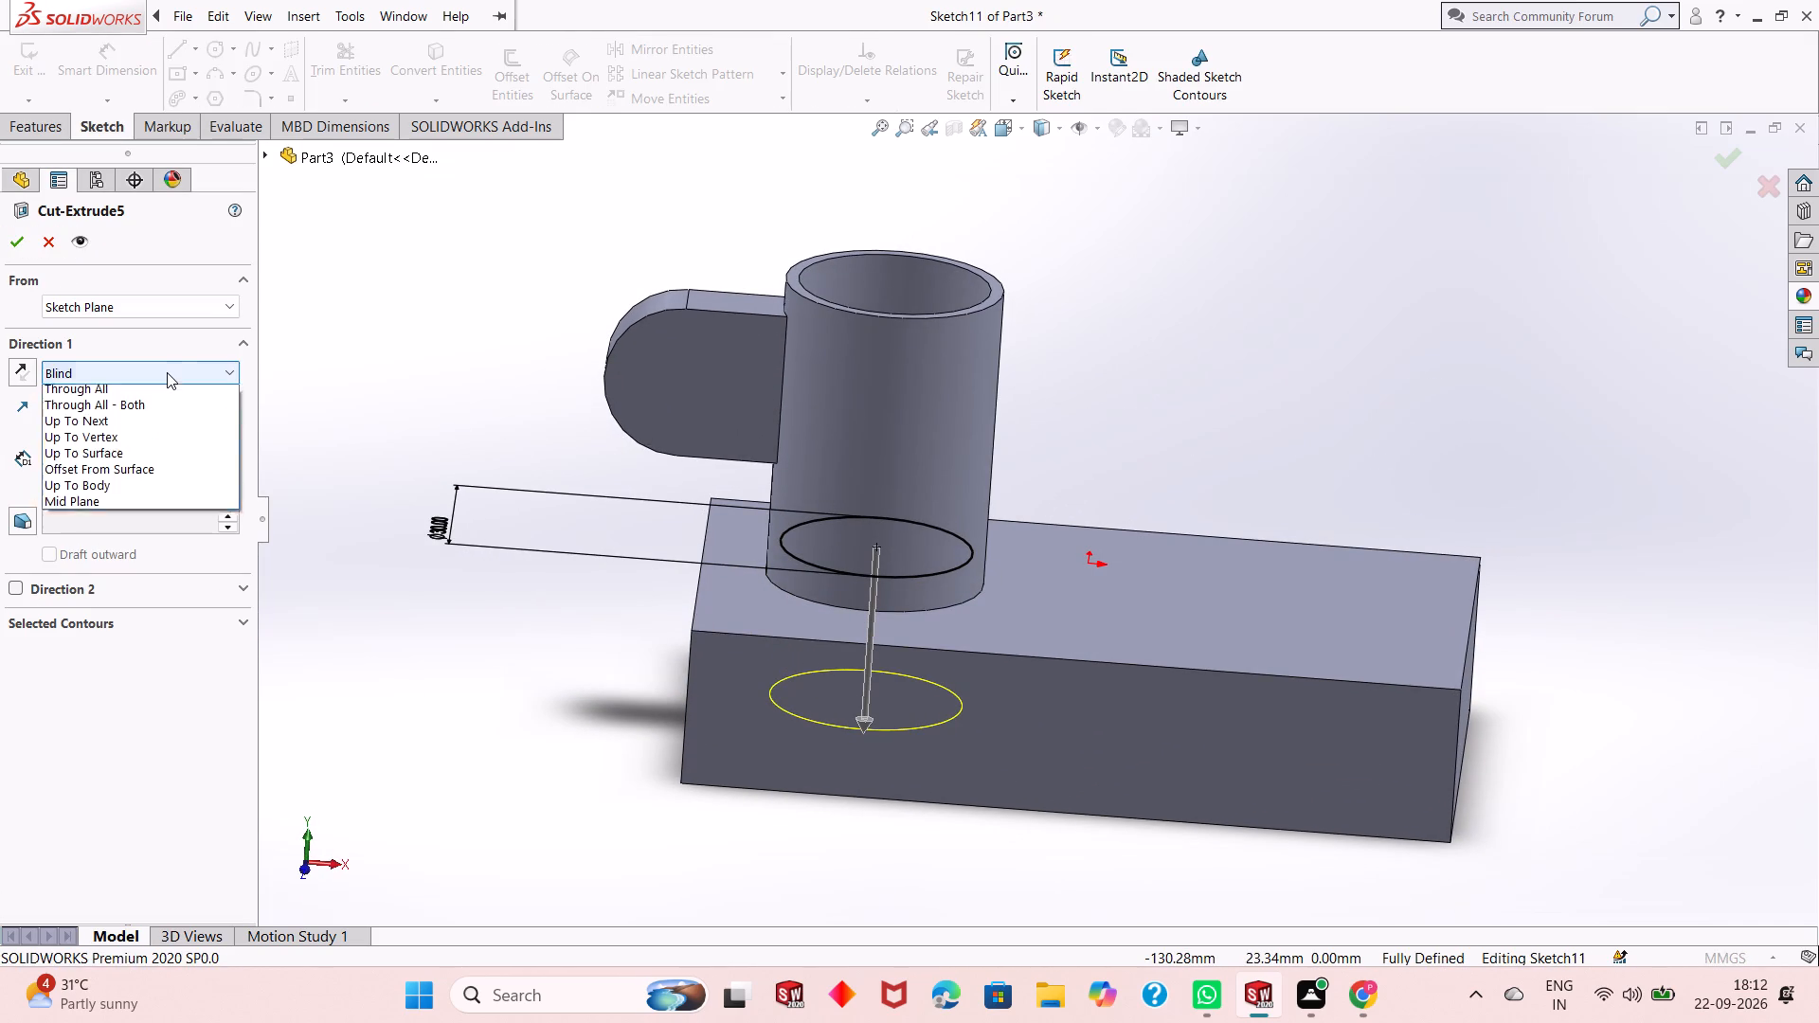
pyautogui.click(169, 402)
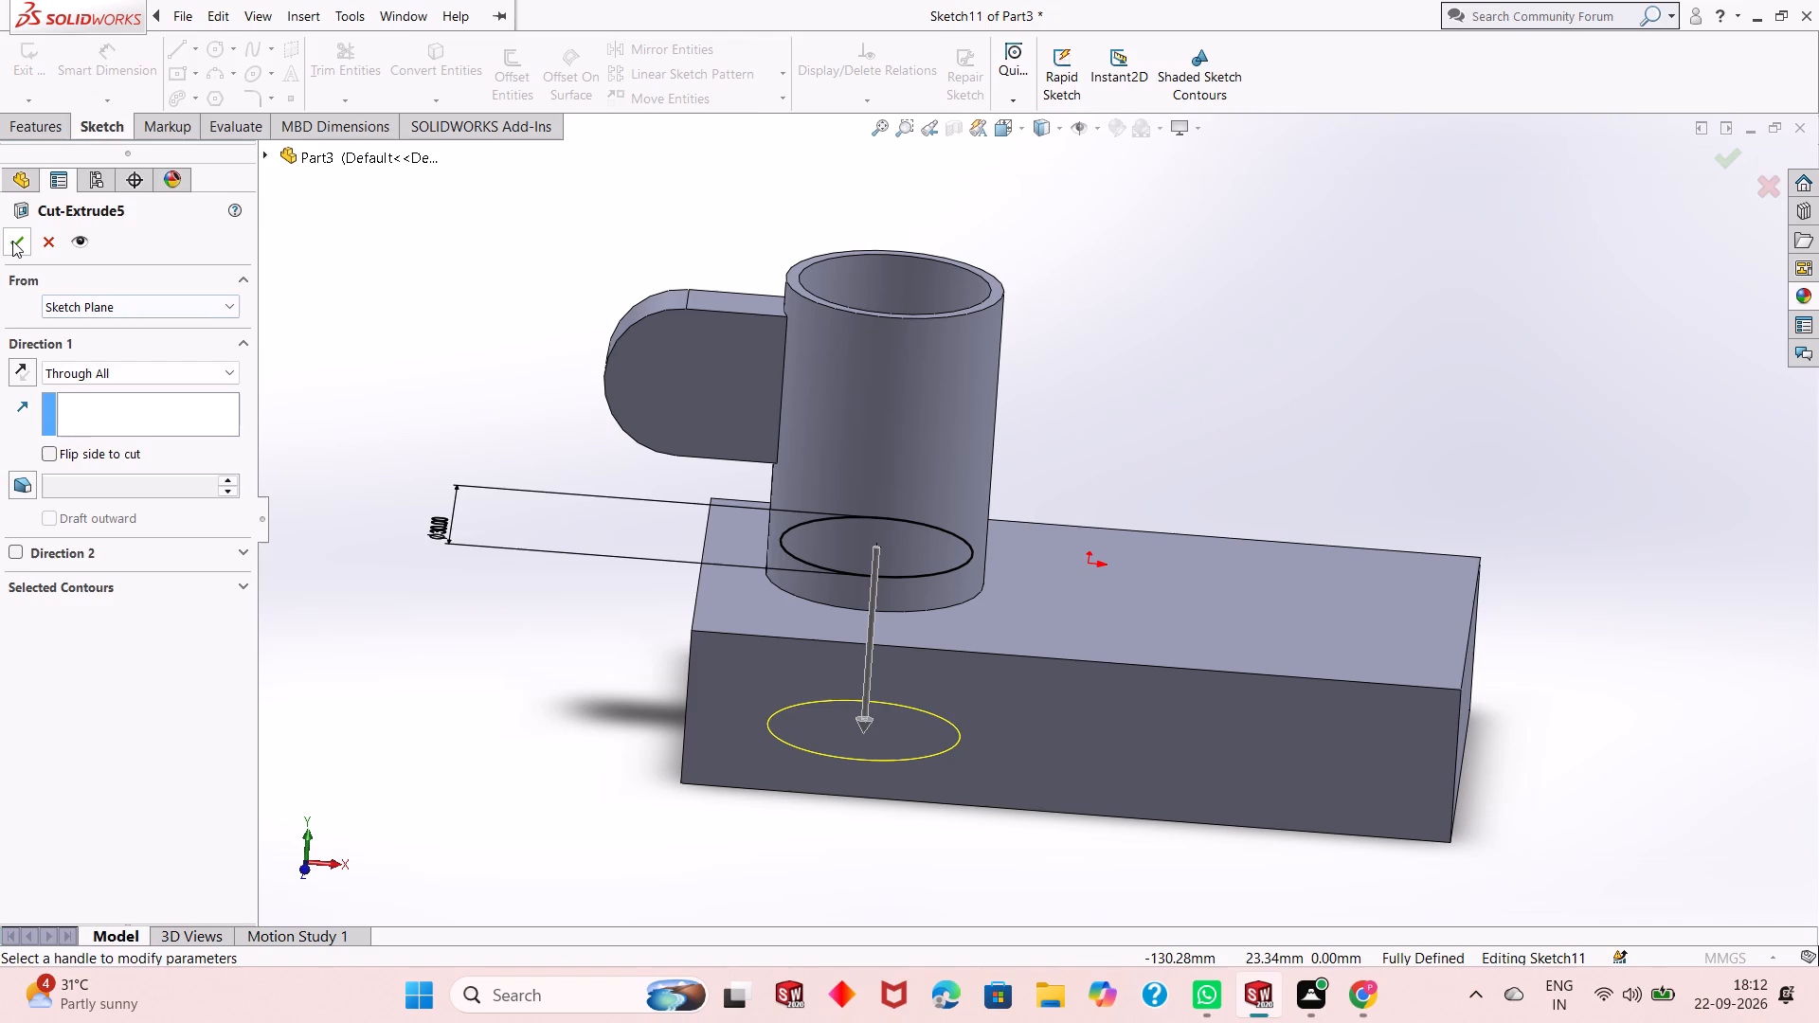
pyautogui.click(12, 241)
# Preview a Front Plane section to examine the lower end of the bore, and close it without keeping the section.
pyautogui.click(945, 133)
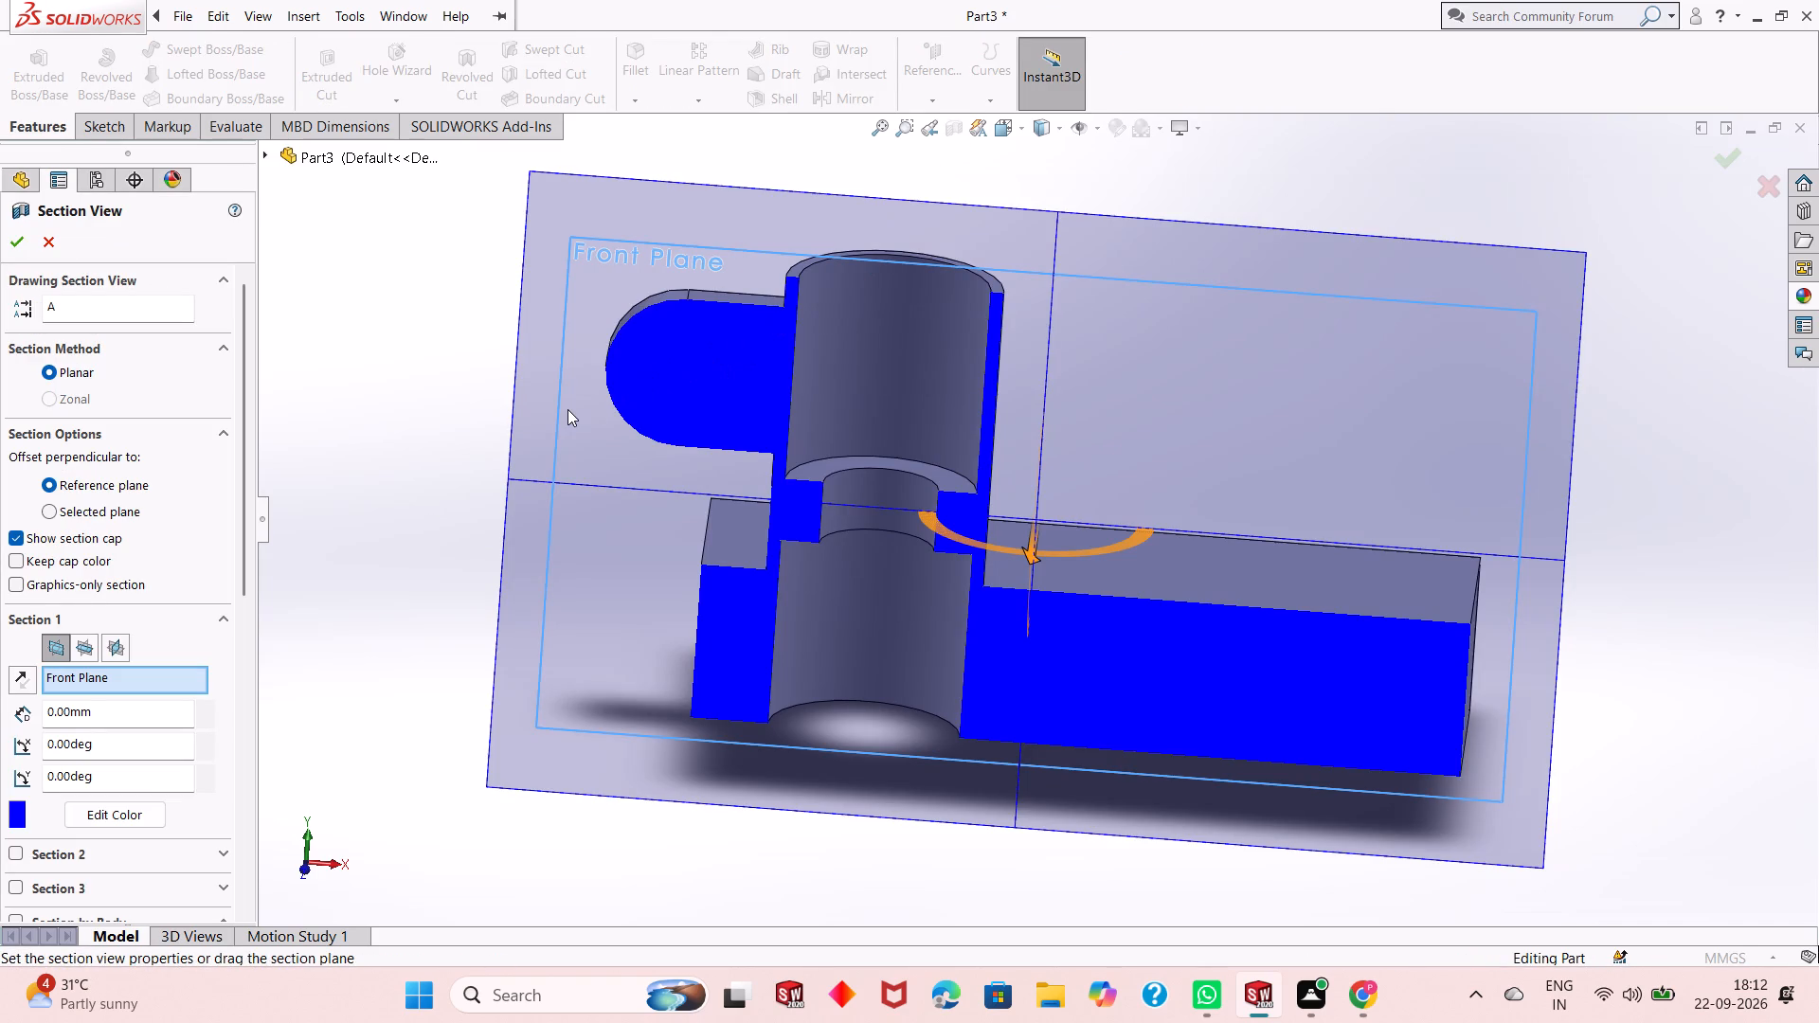
pyautogui.press('Escape')
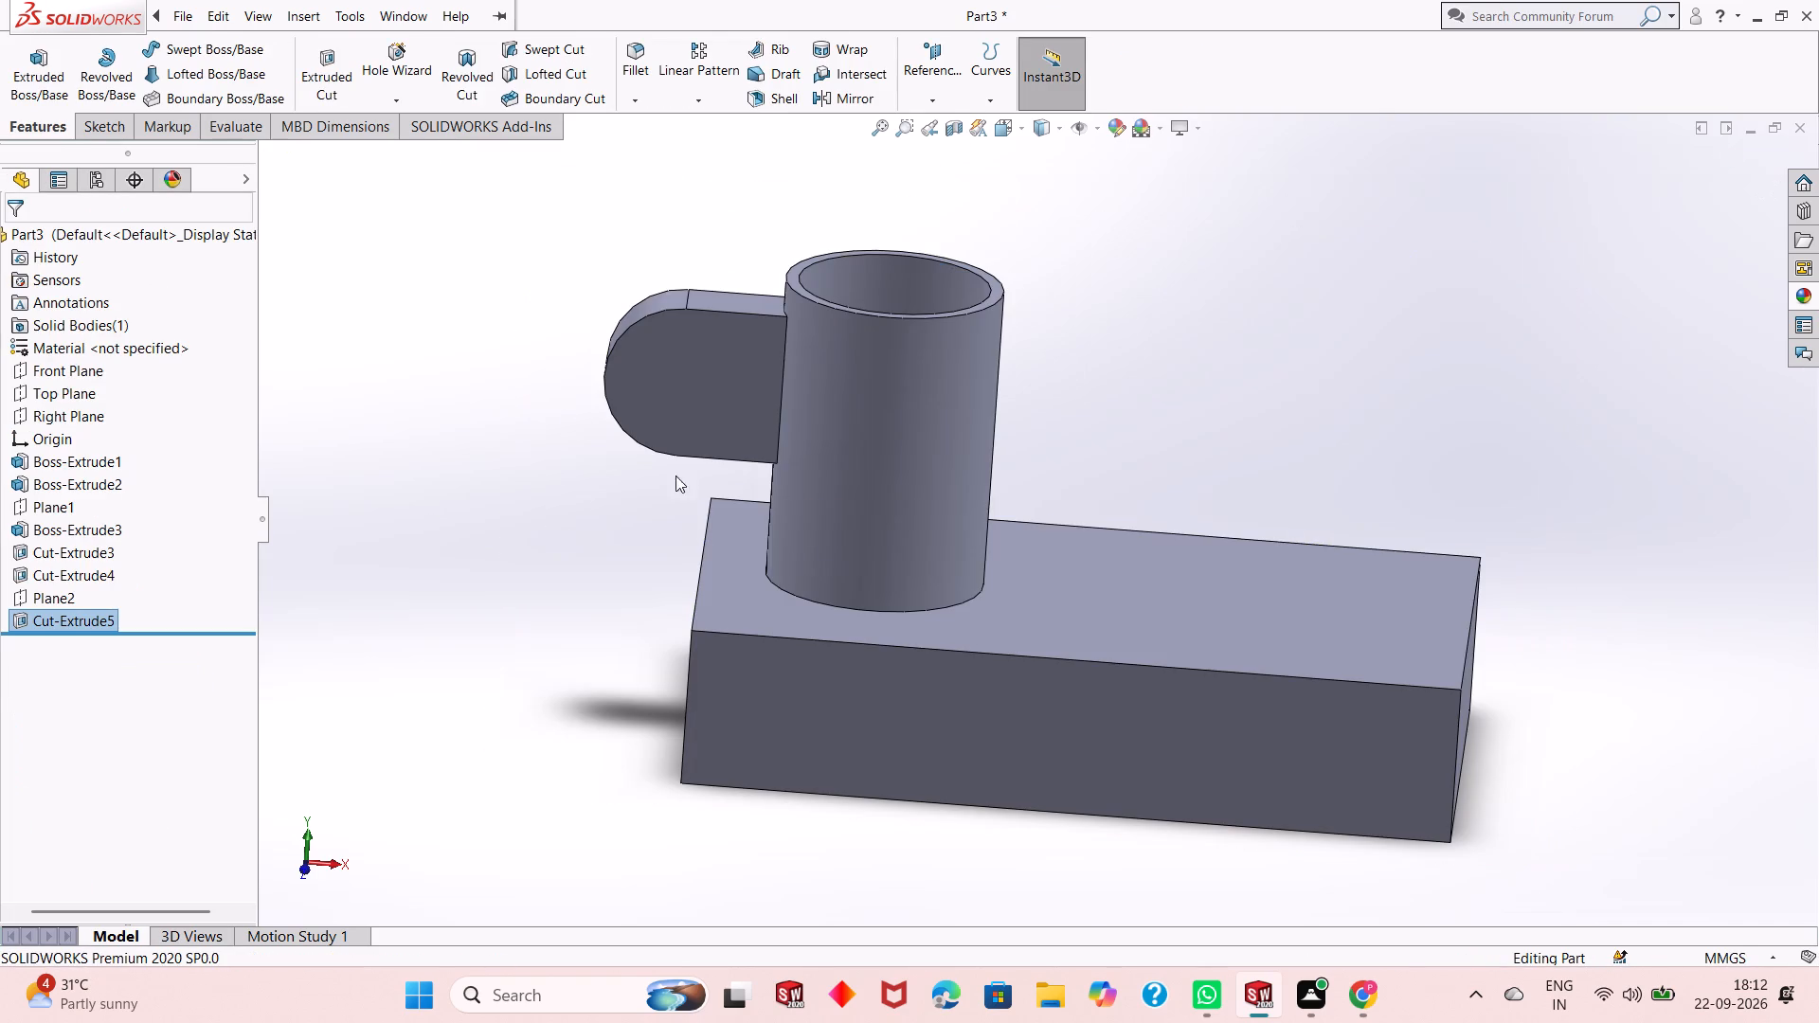
# Section the part at the Front Plane, examine the stepped bore straight on and at an angle, and turn the section off.
pyautogui.middleClick(1091, 466)
pyautogui.click(991, 711)
pyautogui.press('Escape')
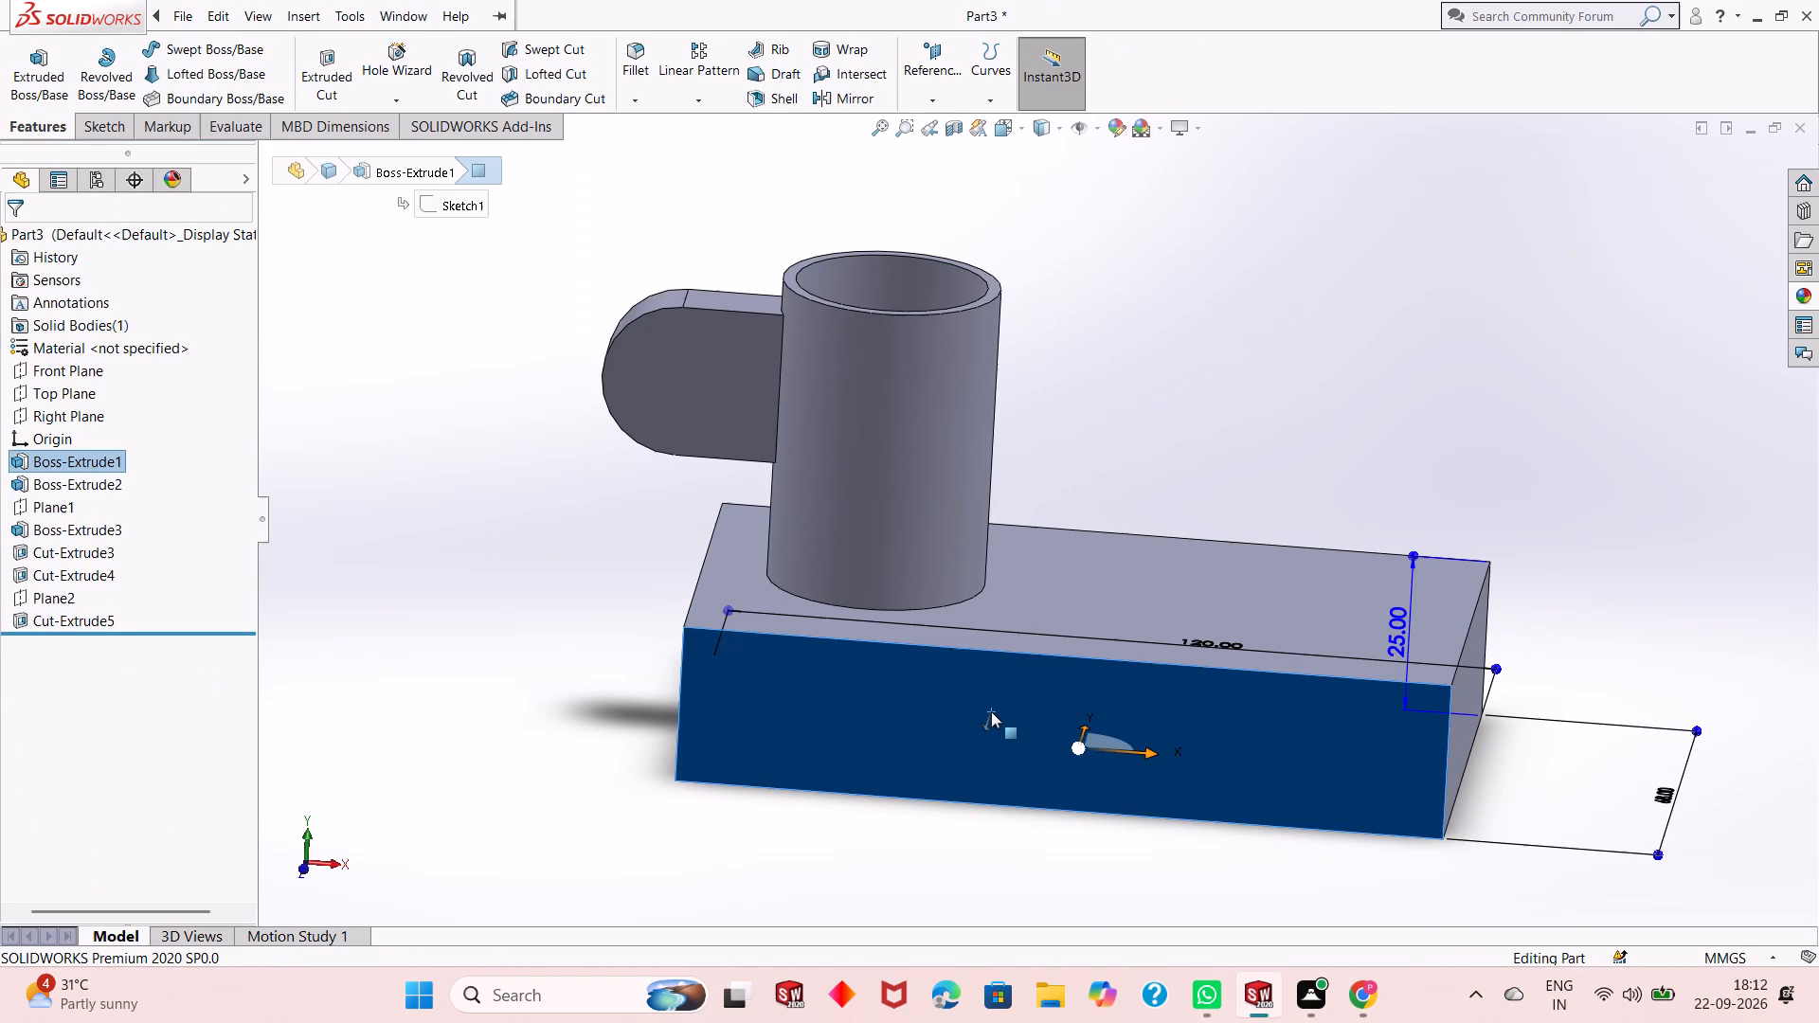
pyautogui.hotkey('ctrl', '8')
pyautogui.press('Escape')
pyautogui.press('Escape')
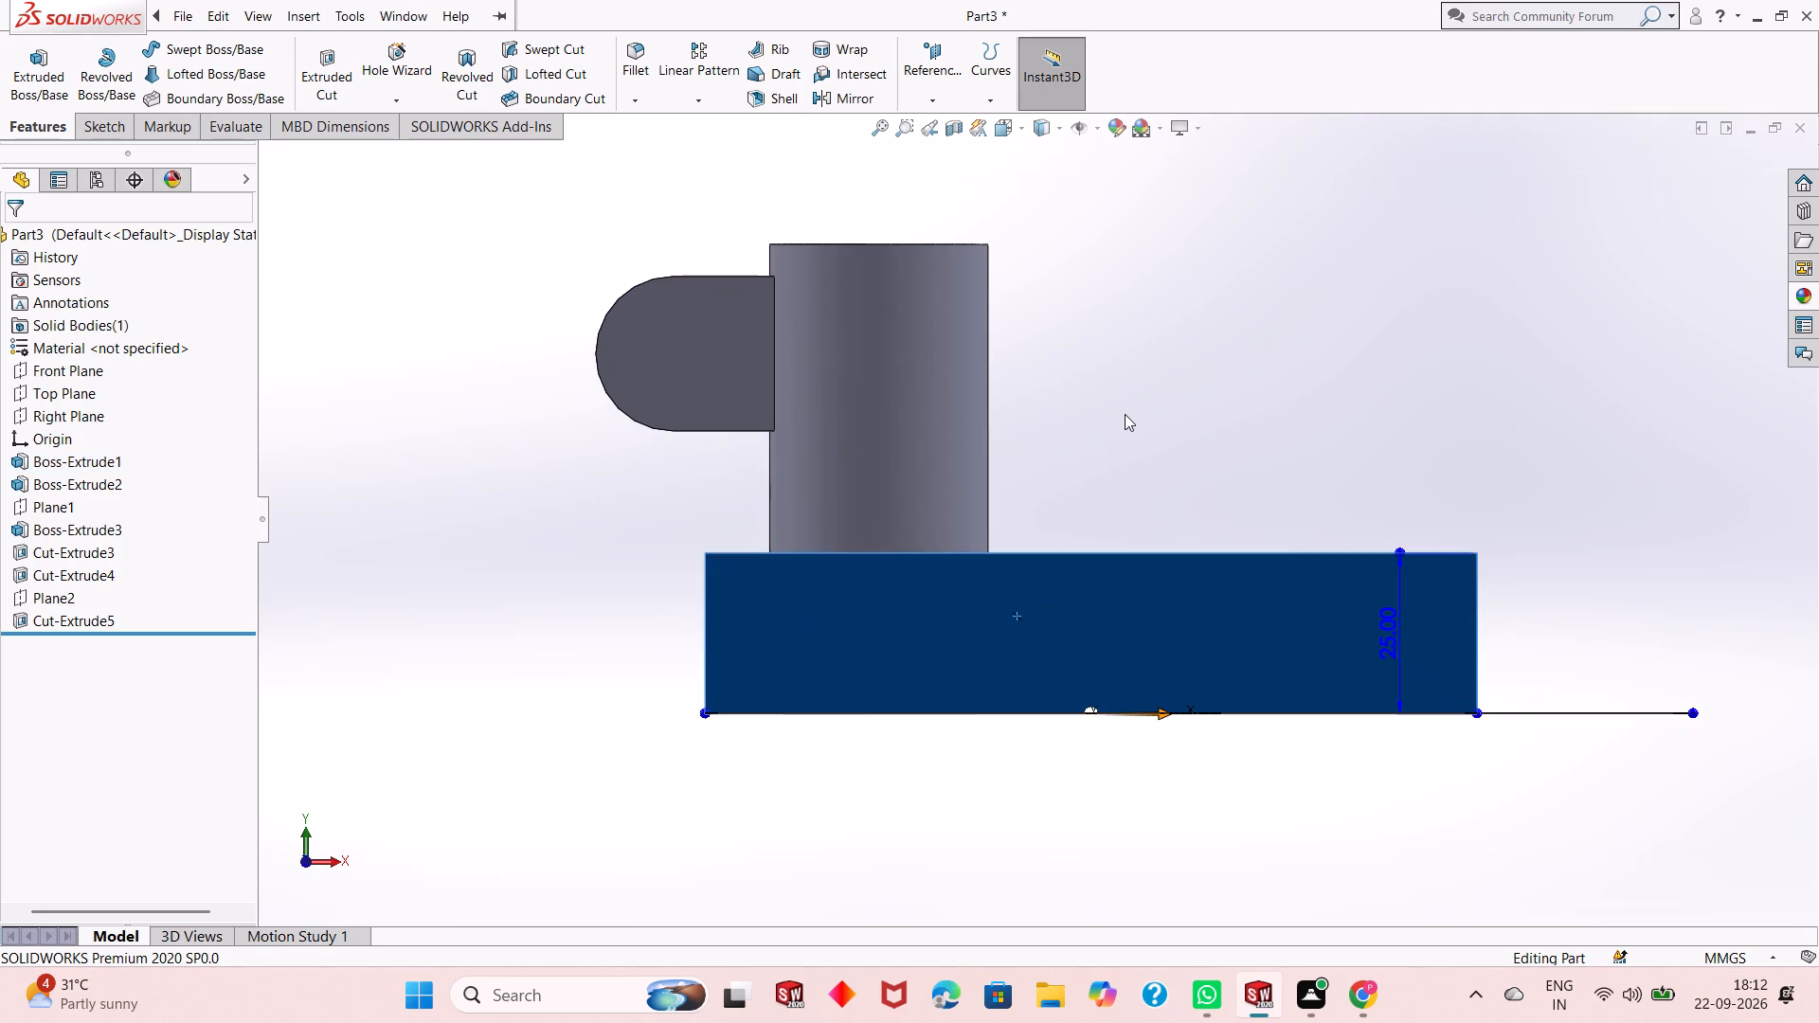
pyautogui.press('Escape')
pyautogui.click(954, 127)
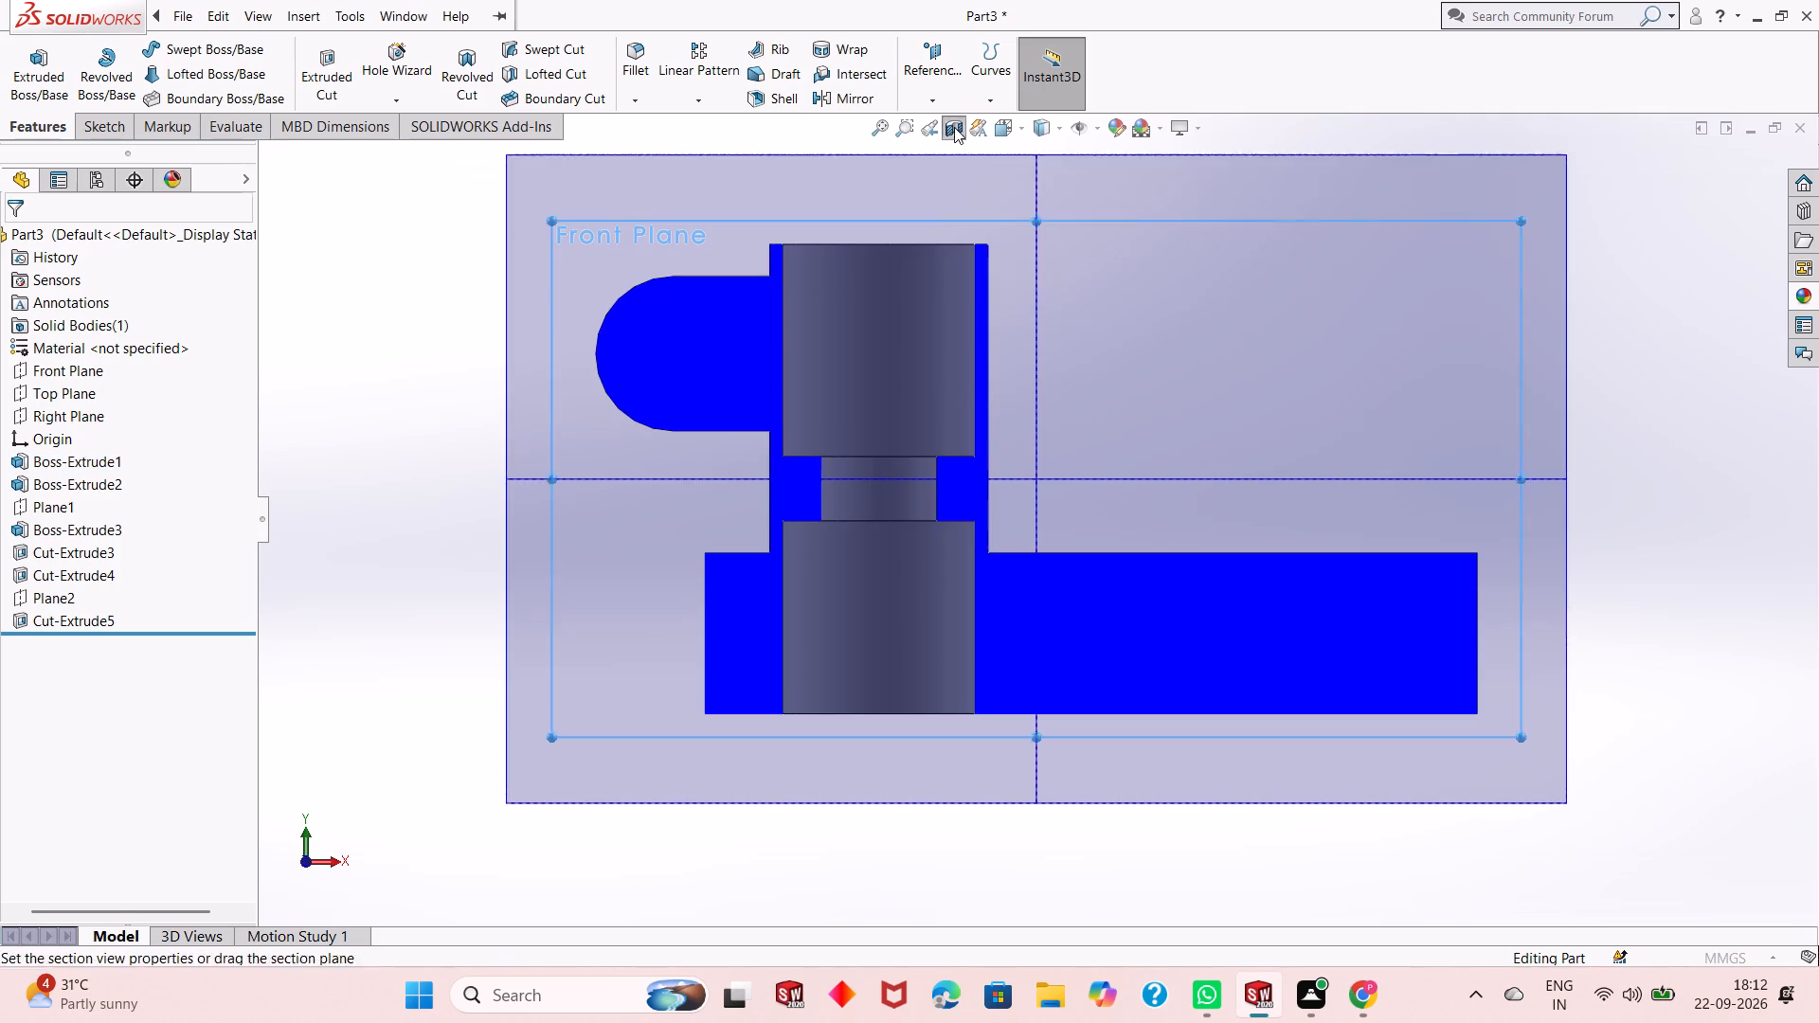
pyautogui.click(11, 242)
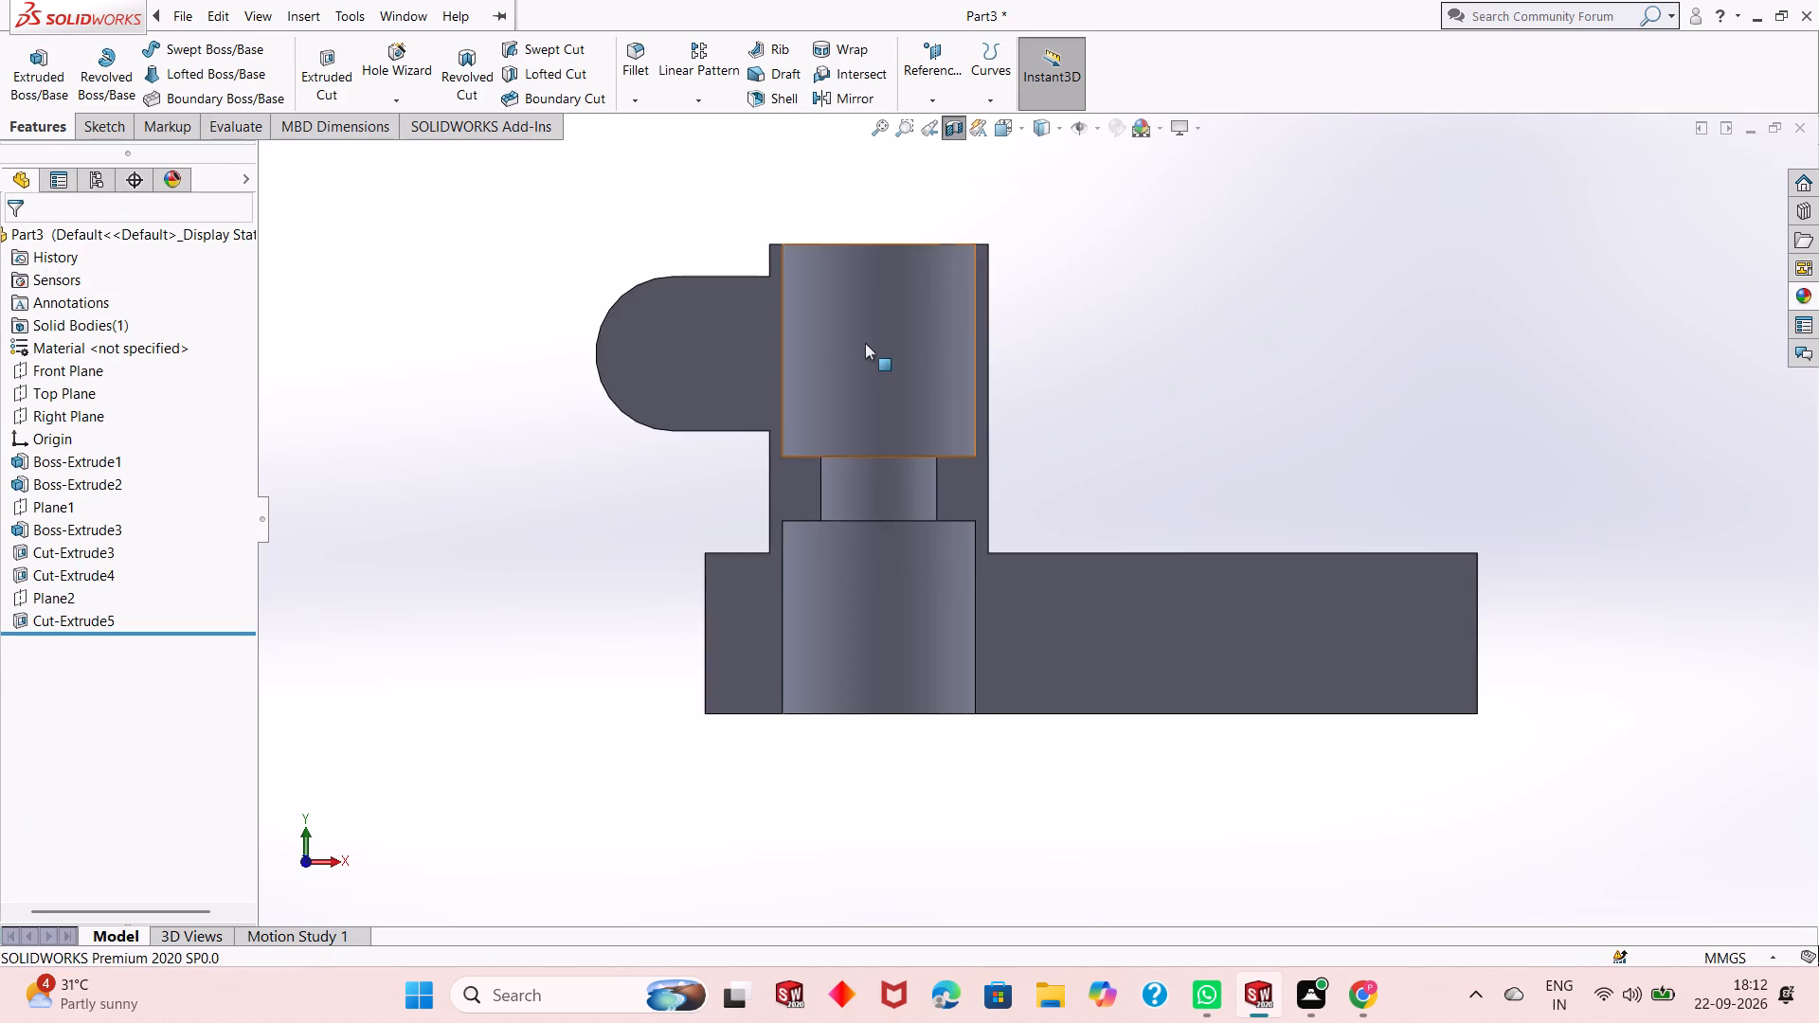
pyautogui.scroll(-1, 899, 343)
pyautogui.moveTo(1064, 484); pyautogui.dragTo(1103, 477, button='middle')
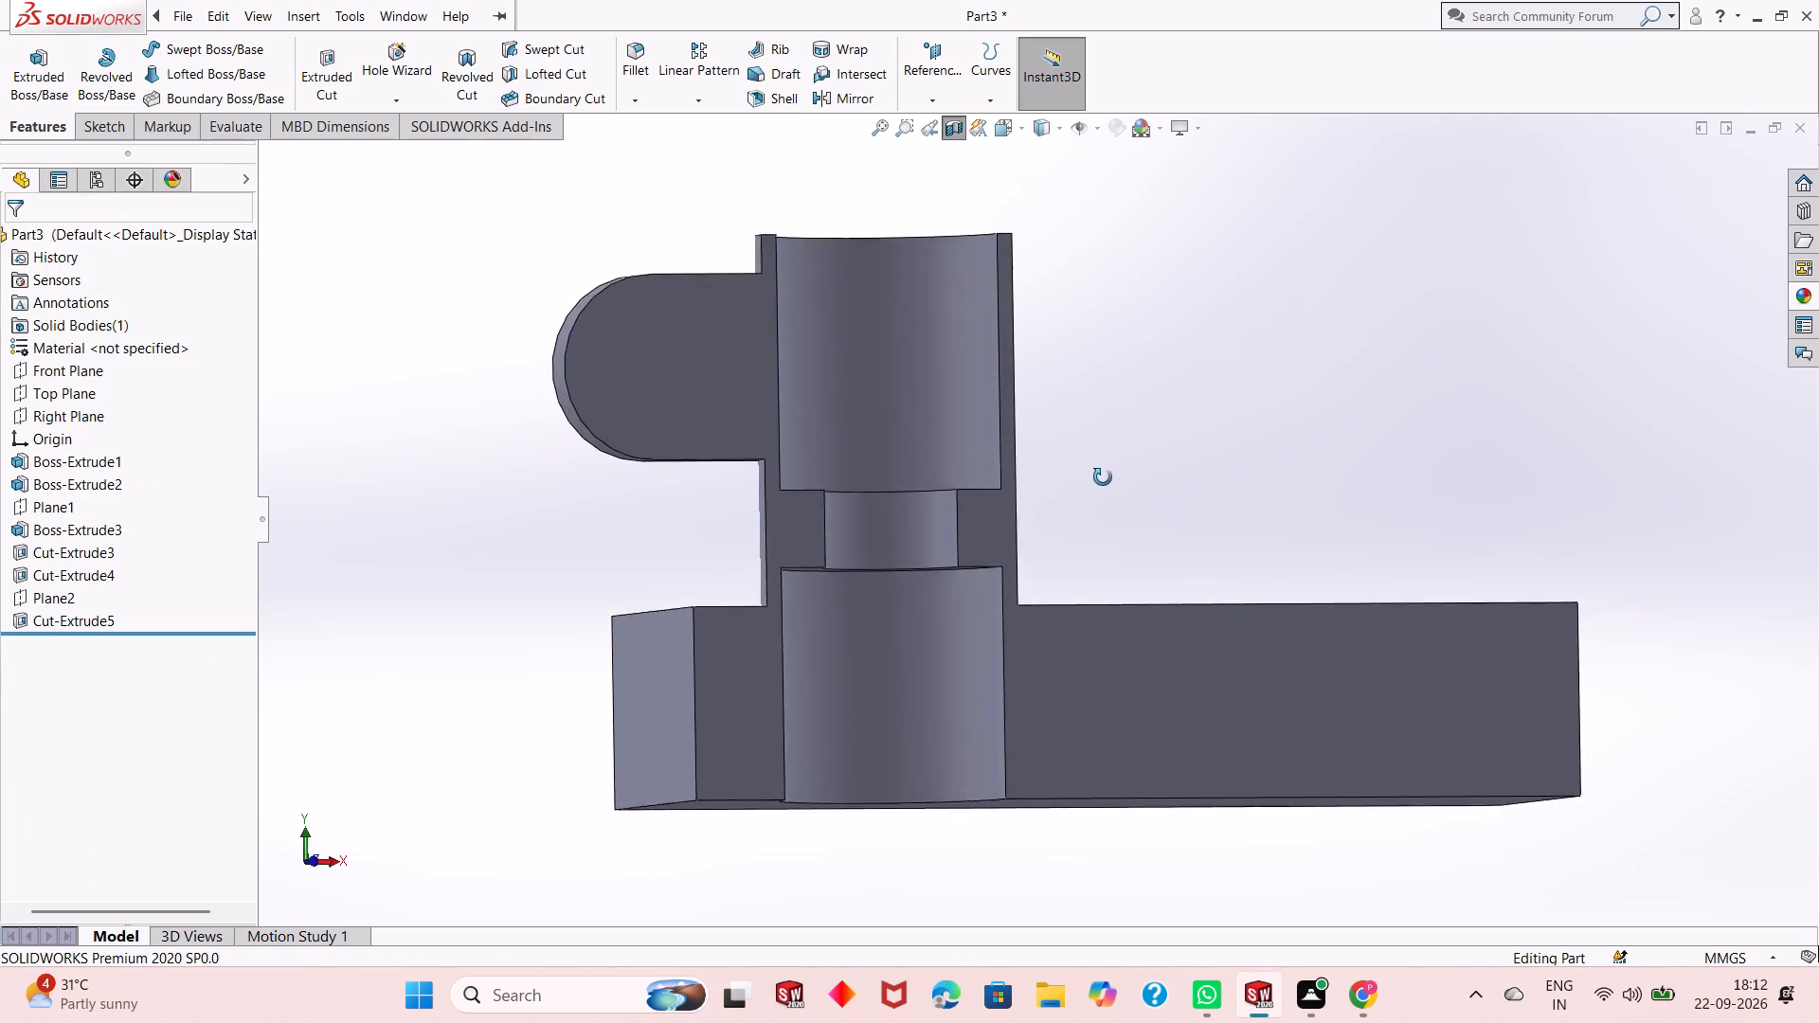
pyautogui.moveTo(1103, 477); pyautogui.dragTo(1115, 536, button='middle')
pyautogui.scroll(1, 1111, 494)
pyautogui.moveTo(1110, 494); pyautogui.dragTo(1134, 472, button='middle')
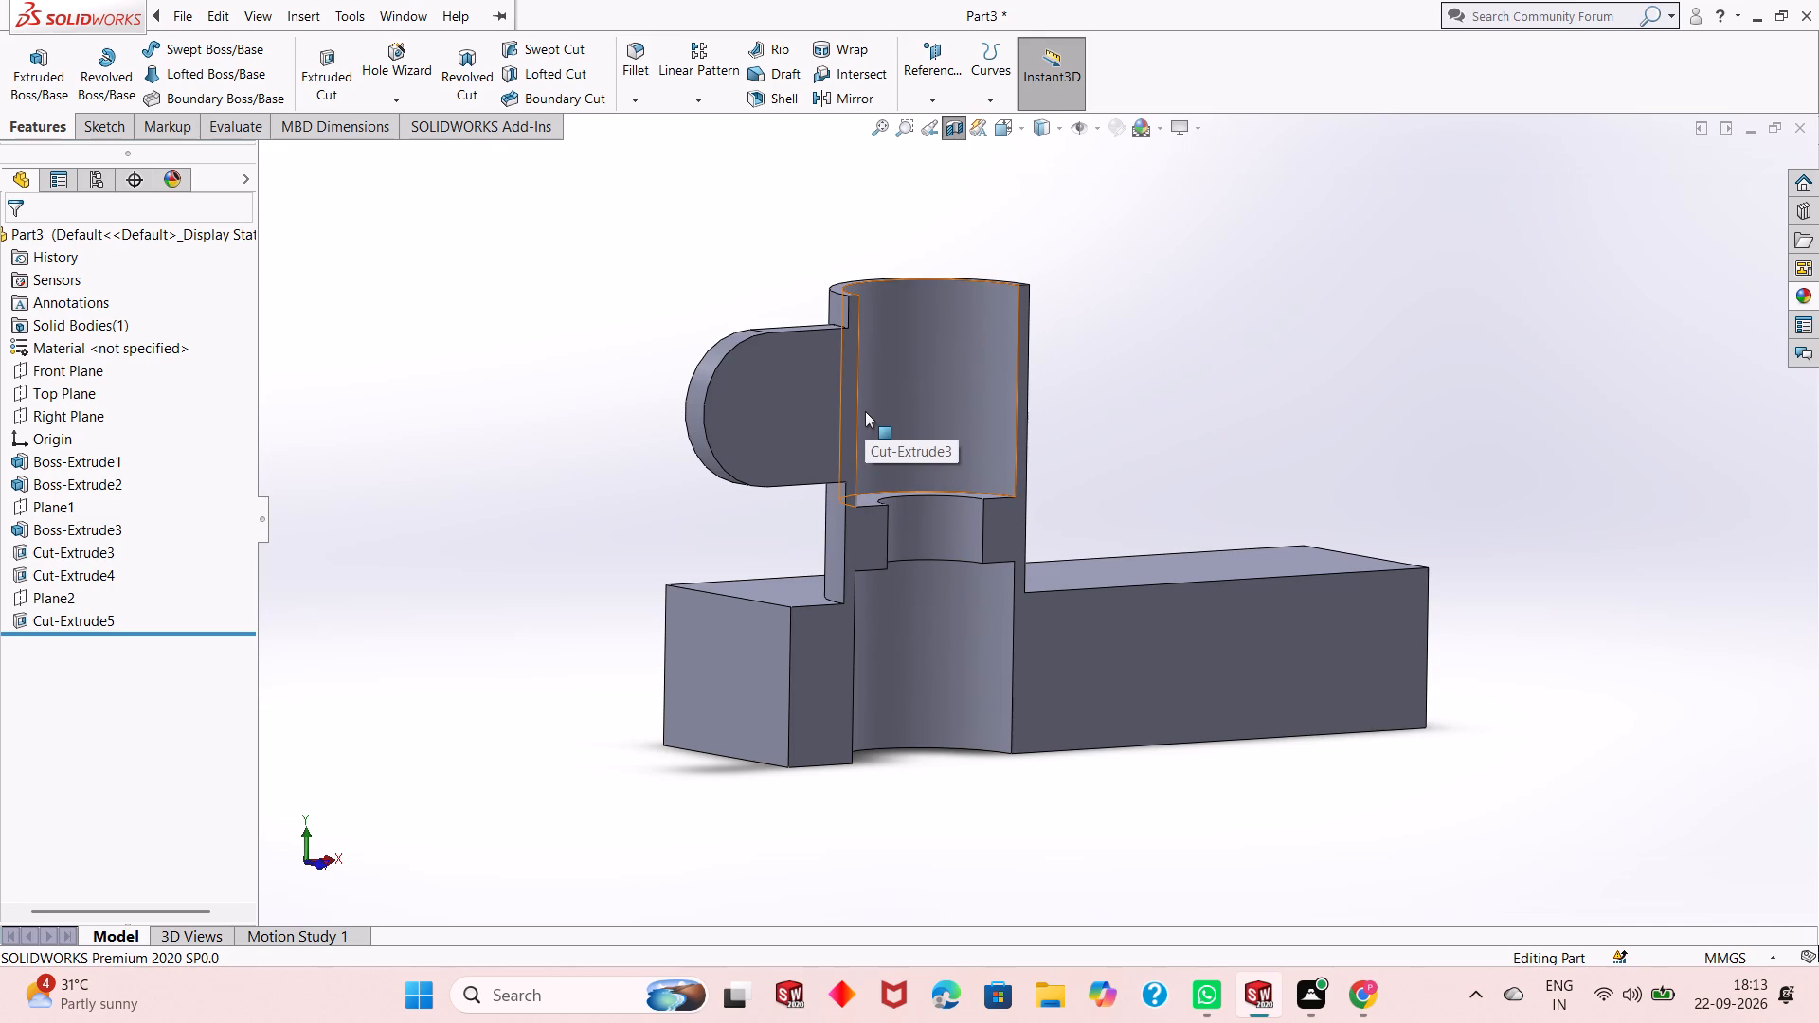
pyautogui.moveTo(974, 566); pyautogui.dragTo(958, 590, button='middle')
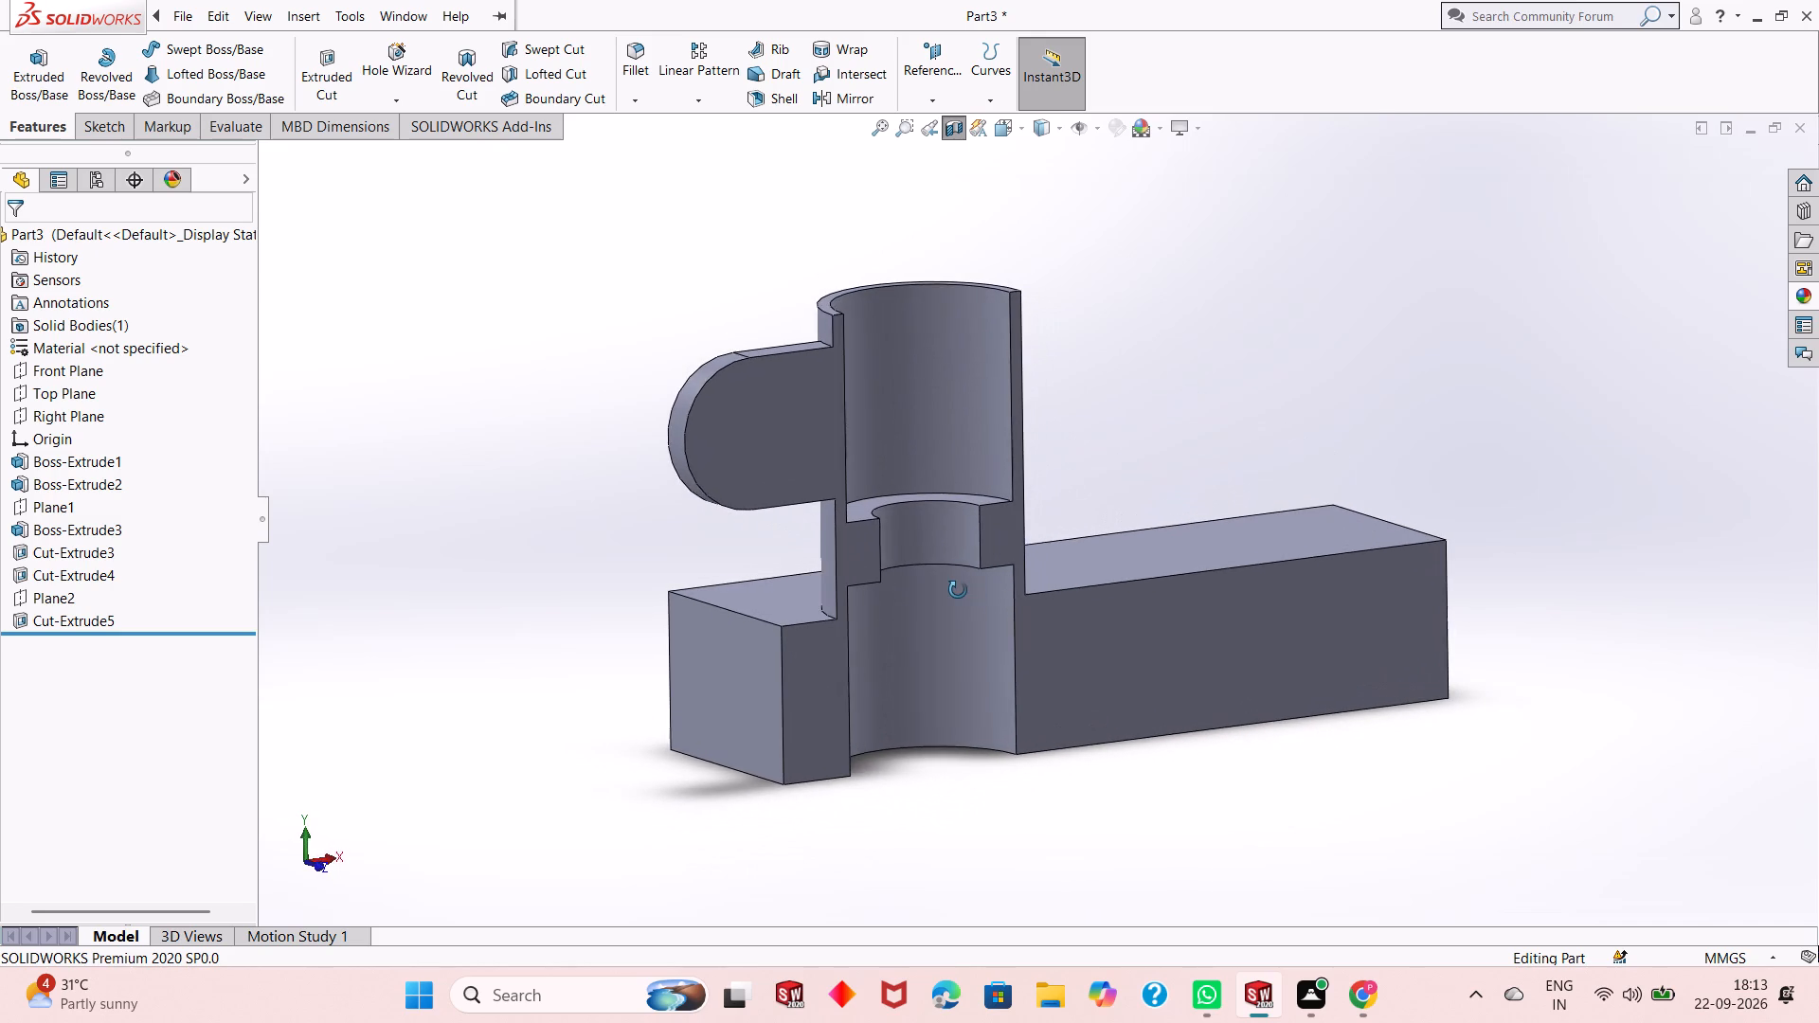
pyautogui.moveTo(958, 590); pyautogui.dragTo(954, 590, button='middle')
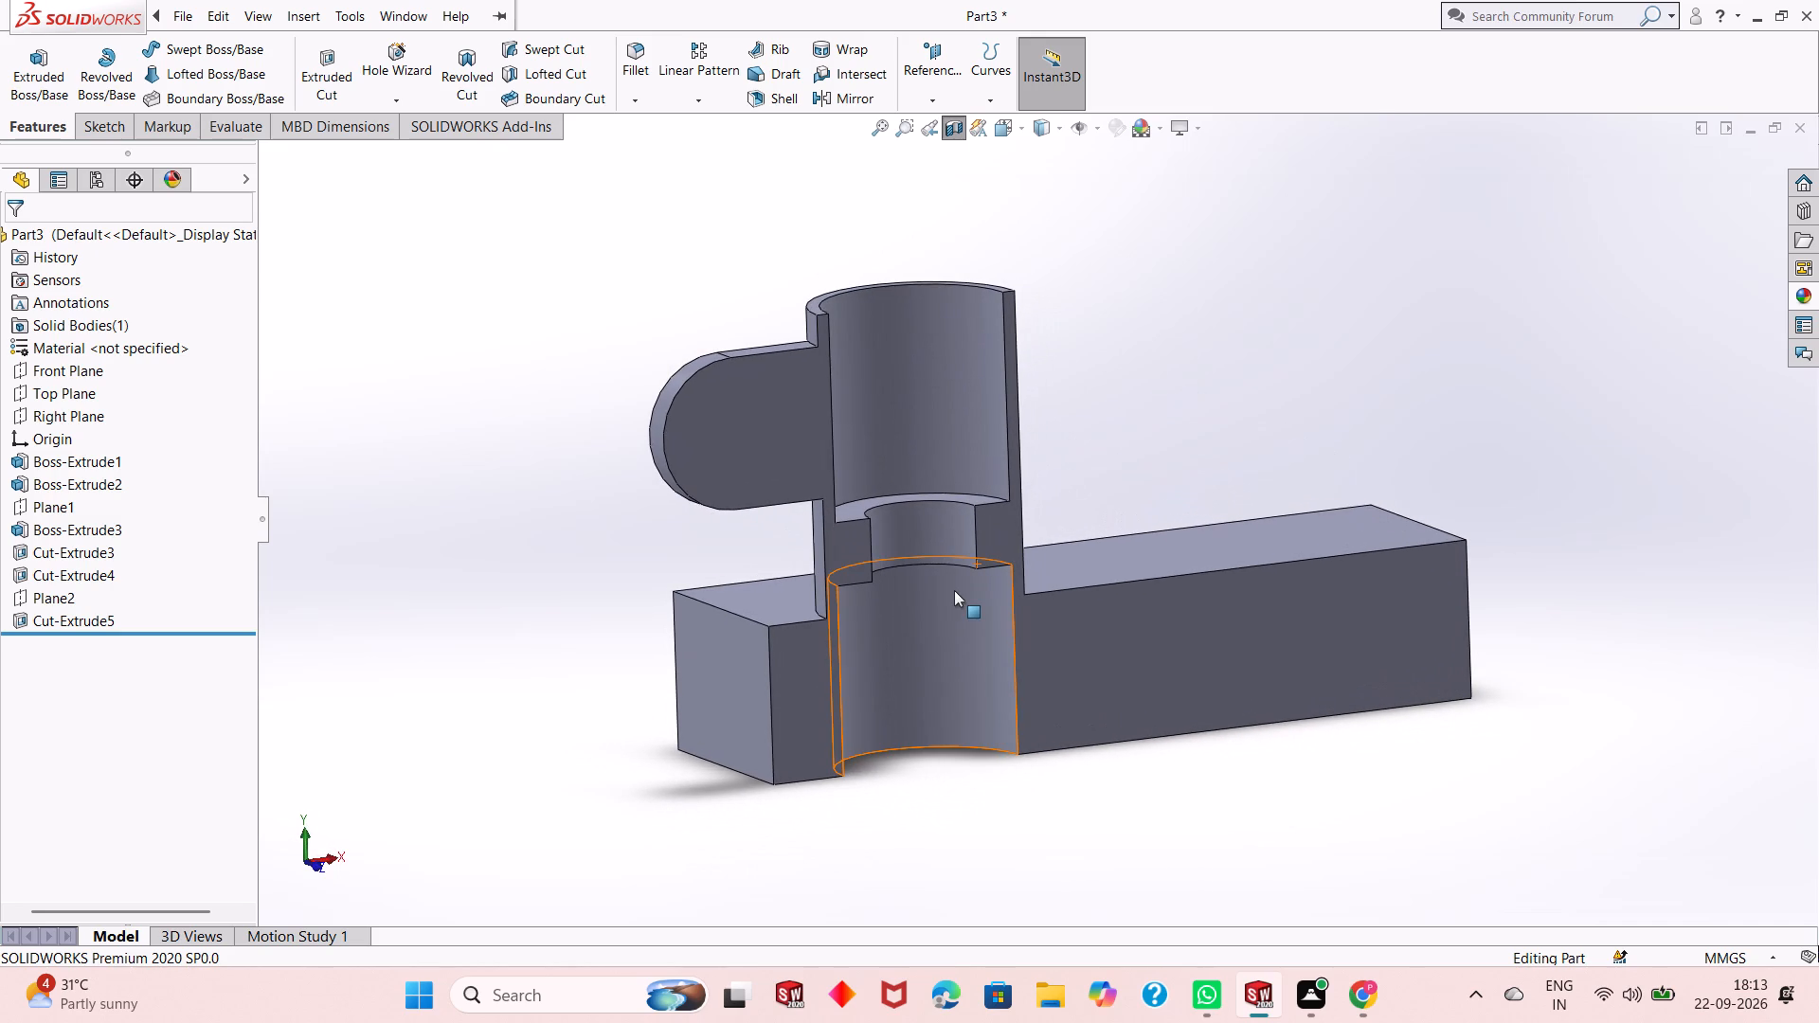
pyautogui.press('Escape')
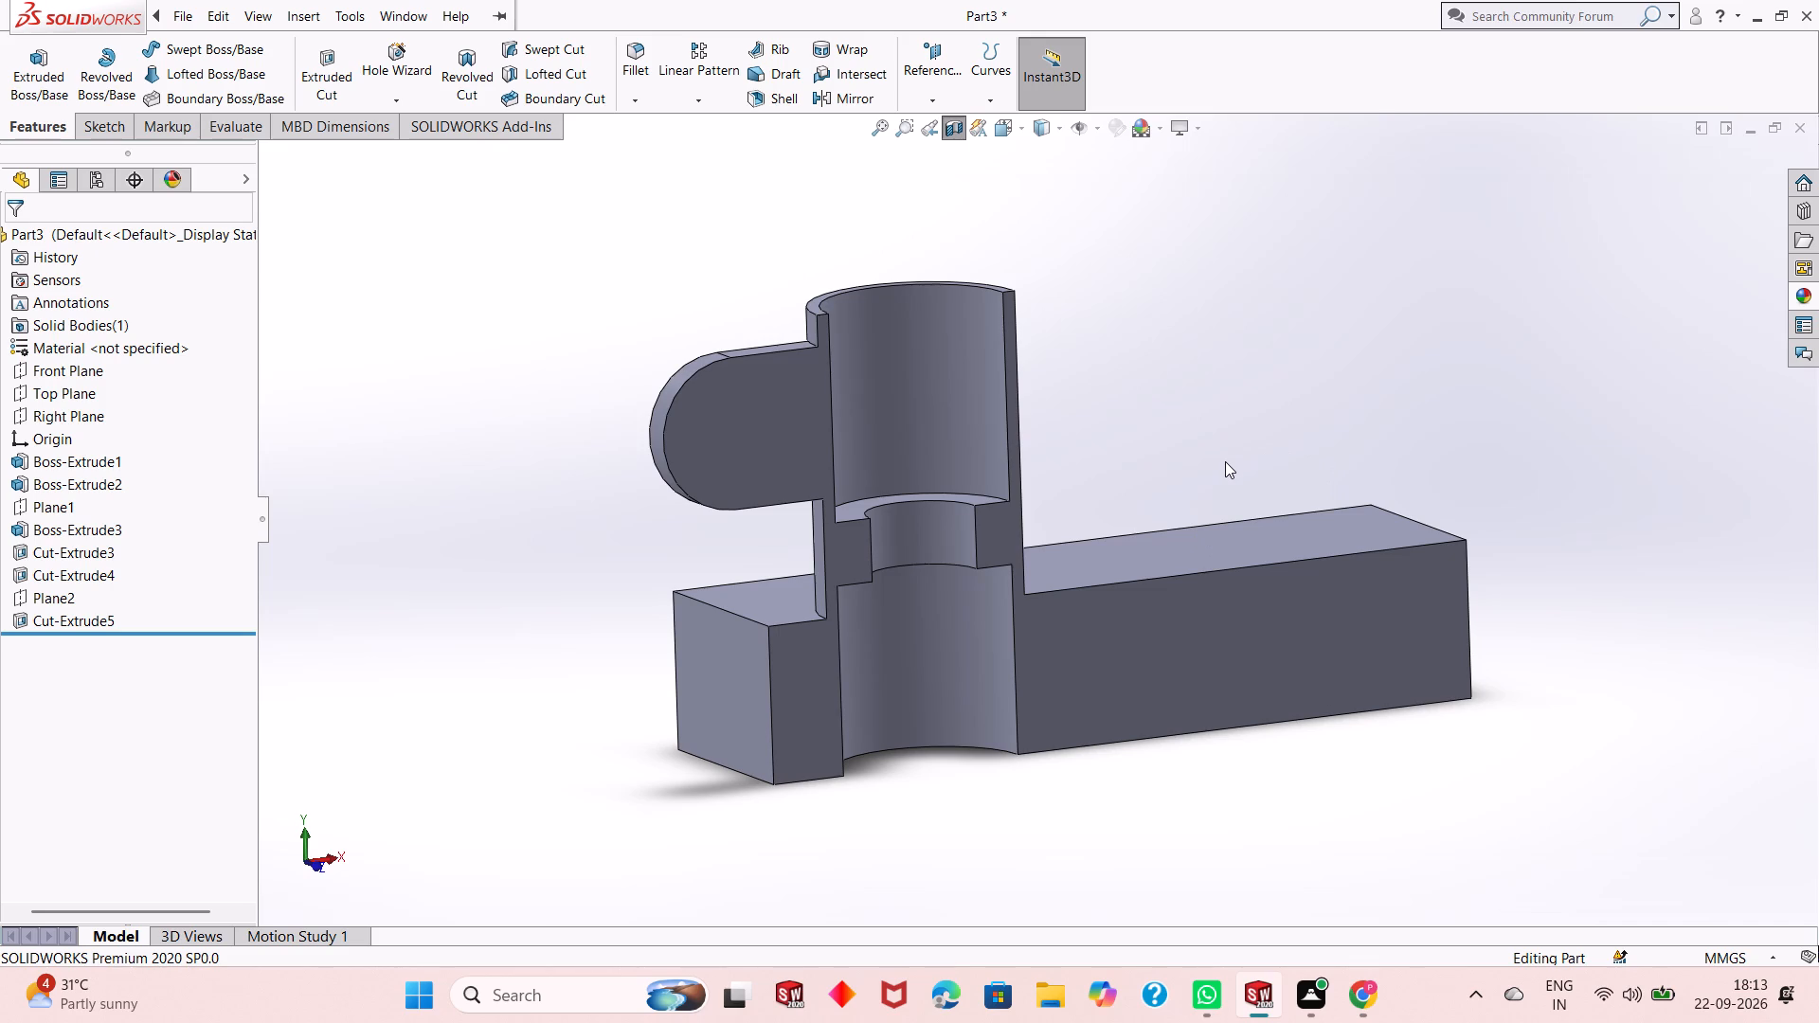
pyautogui.press('Escape')
pyautogui.hotkey('ctrl', '8')
pyautogui.press('Escape')
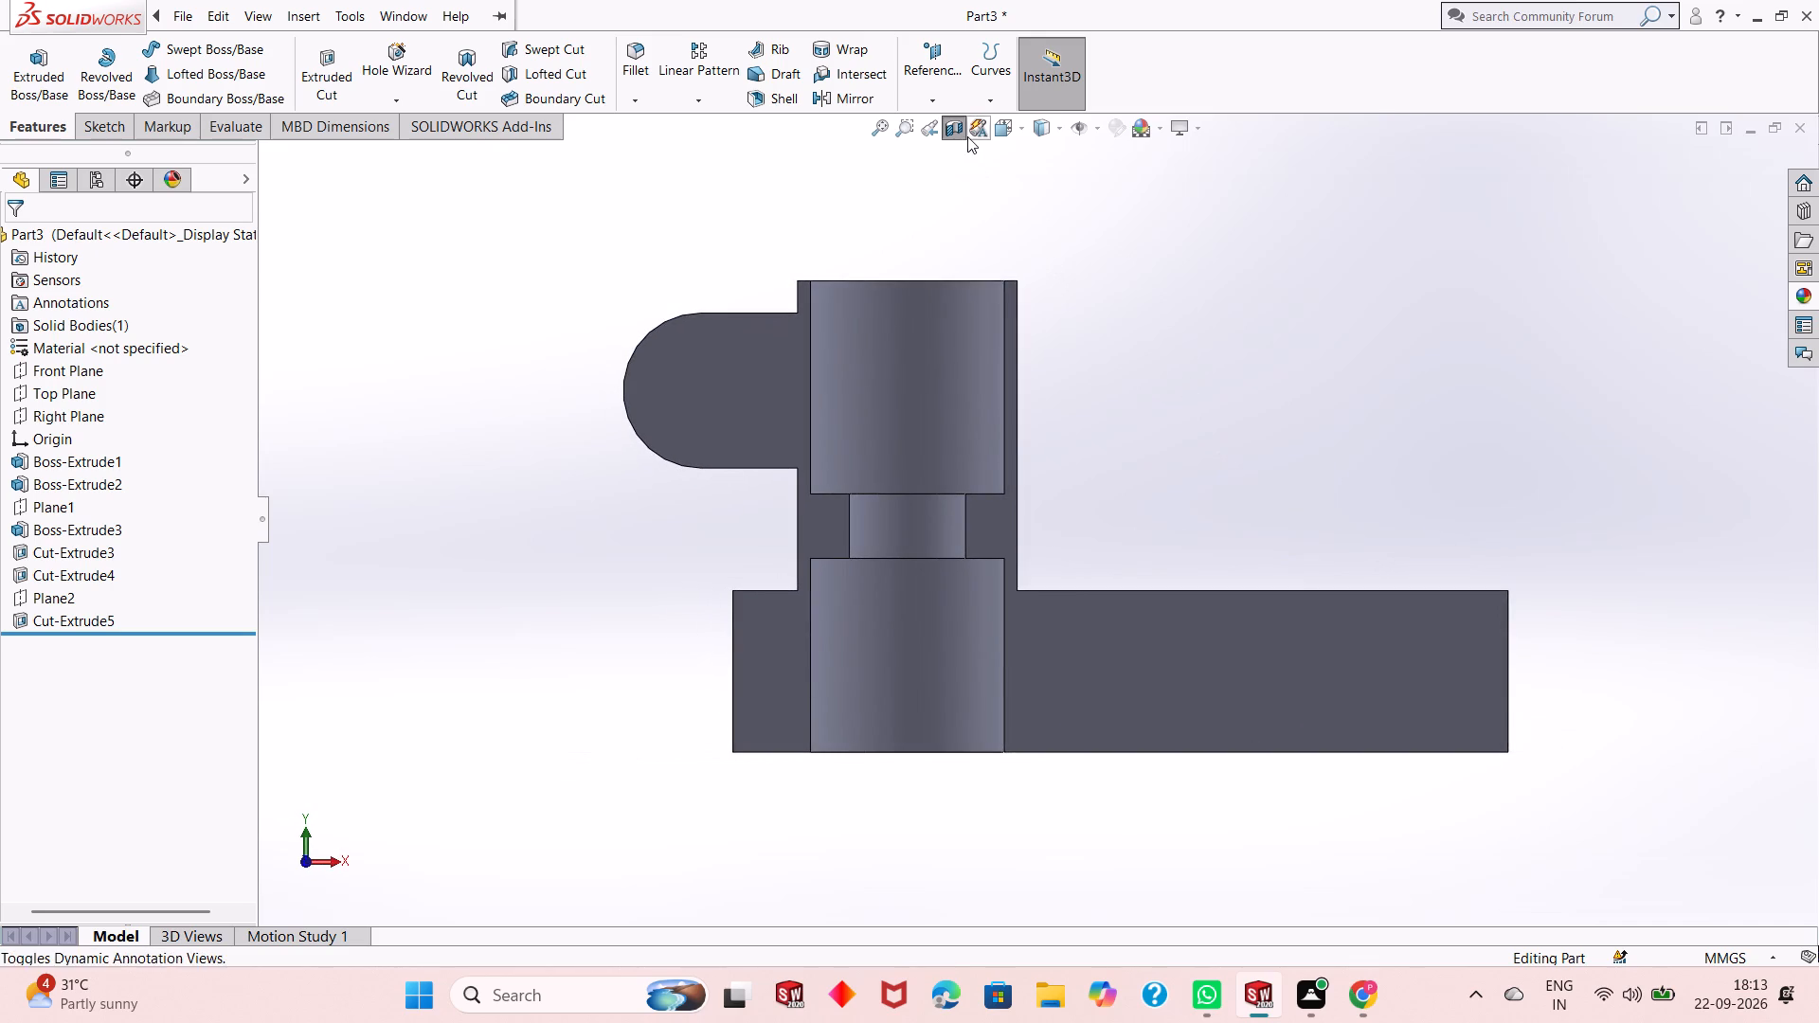
pyautogui.click(956, 135)
# On the lug's front face, sketch a circle about 14.6 mm in diameter centred on the lug's rounded end.
pyautogui.click(724, 393)
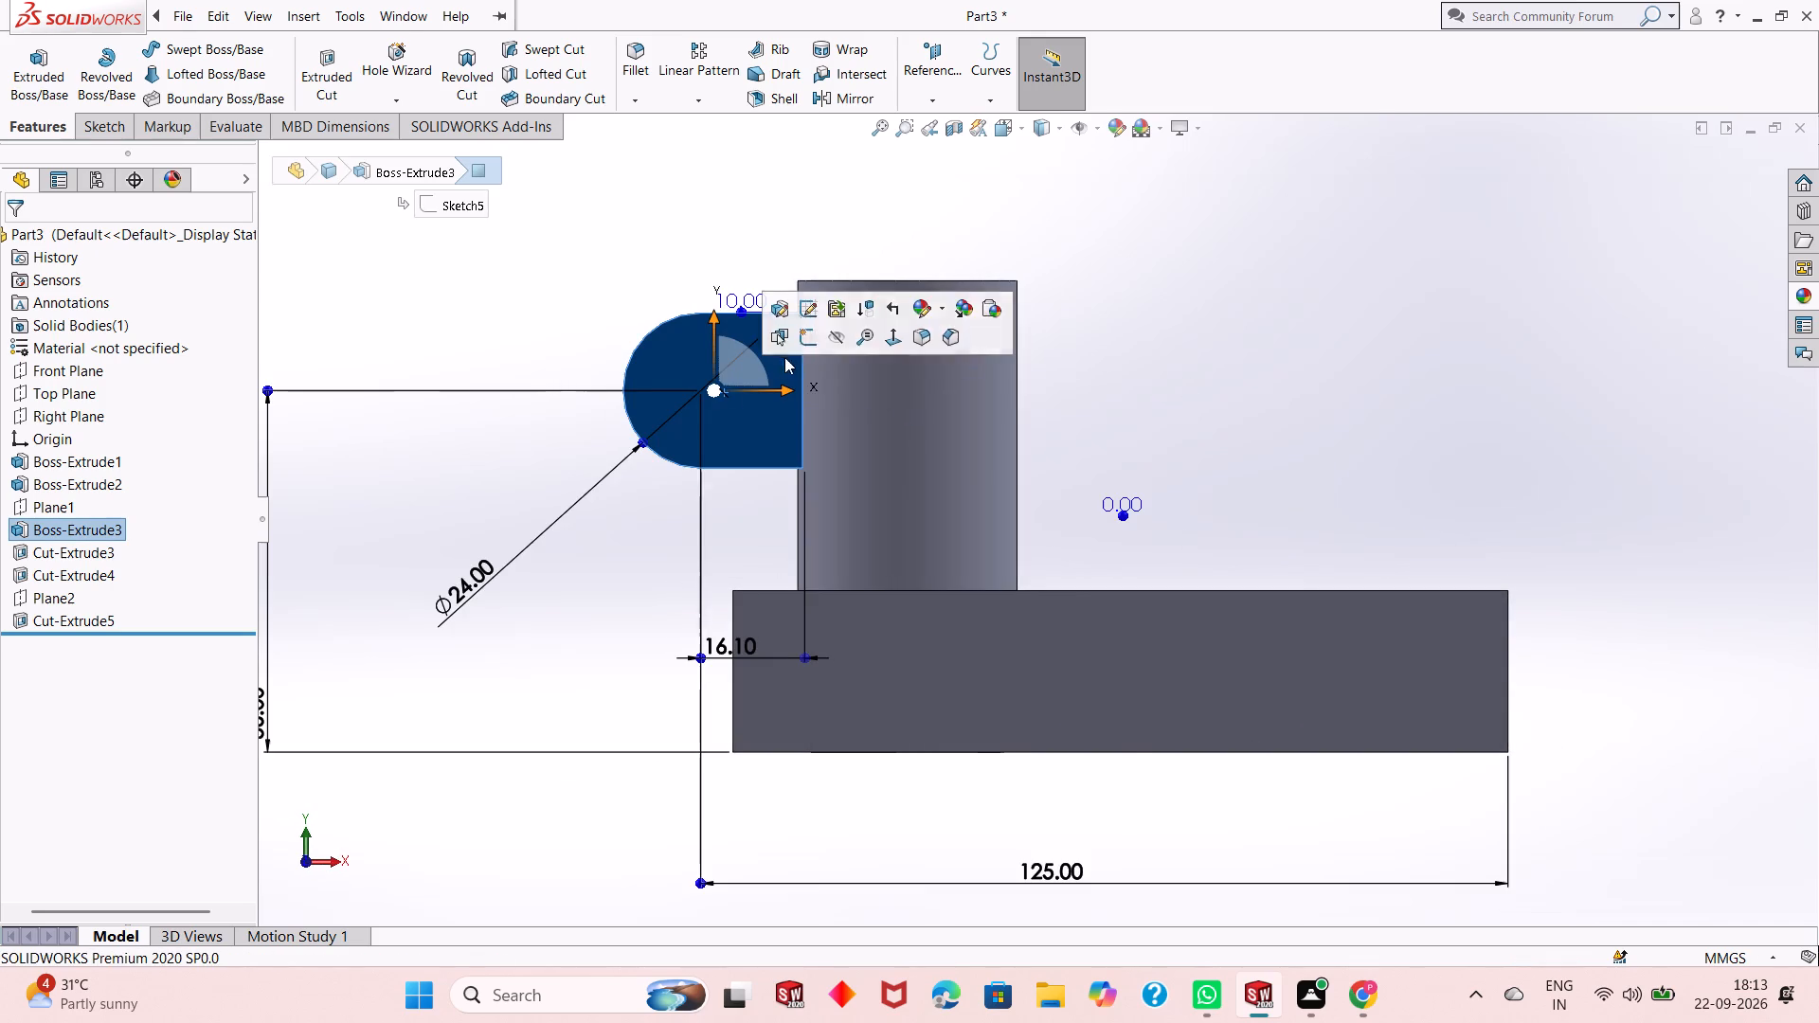
pyautogui.click(808, 335)
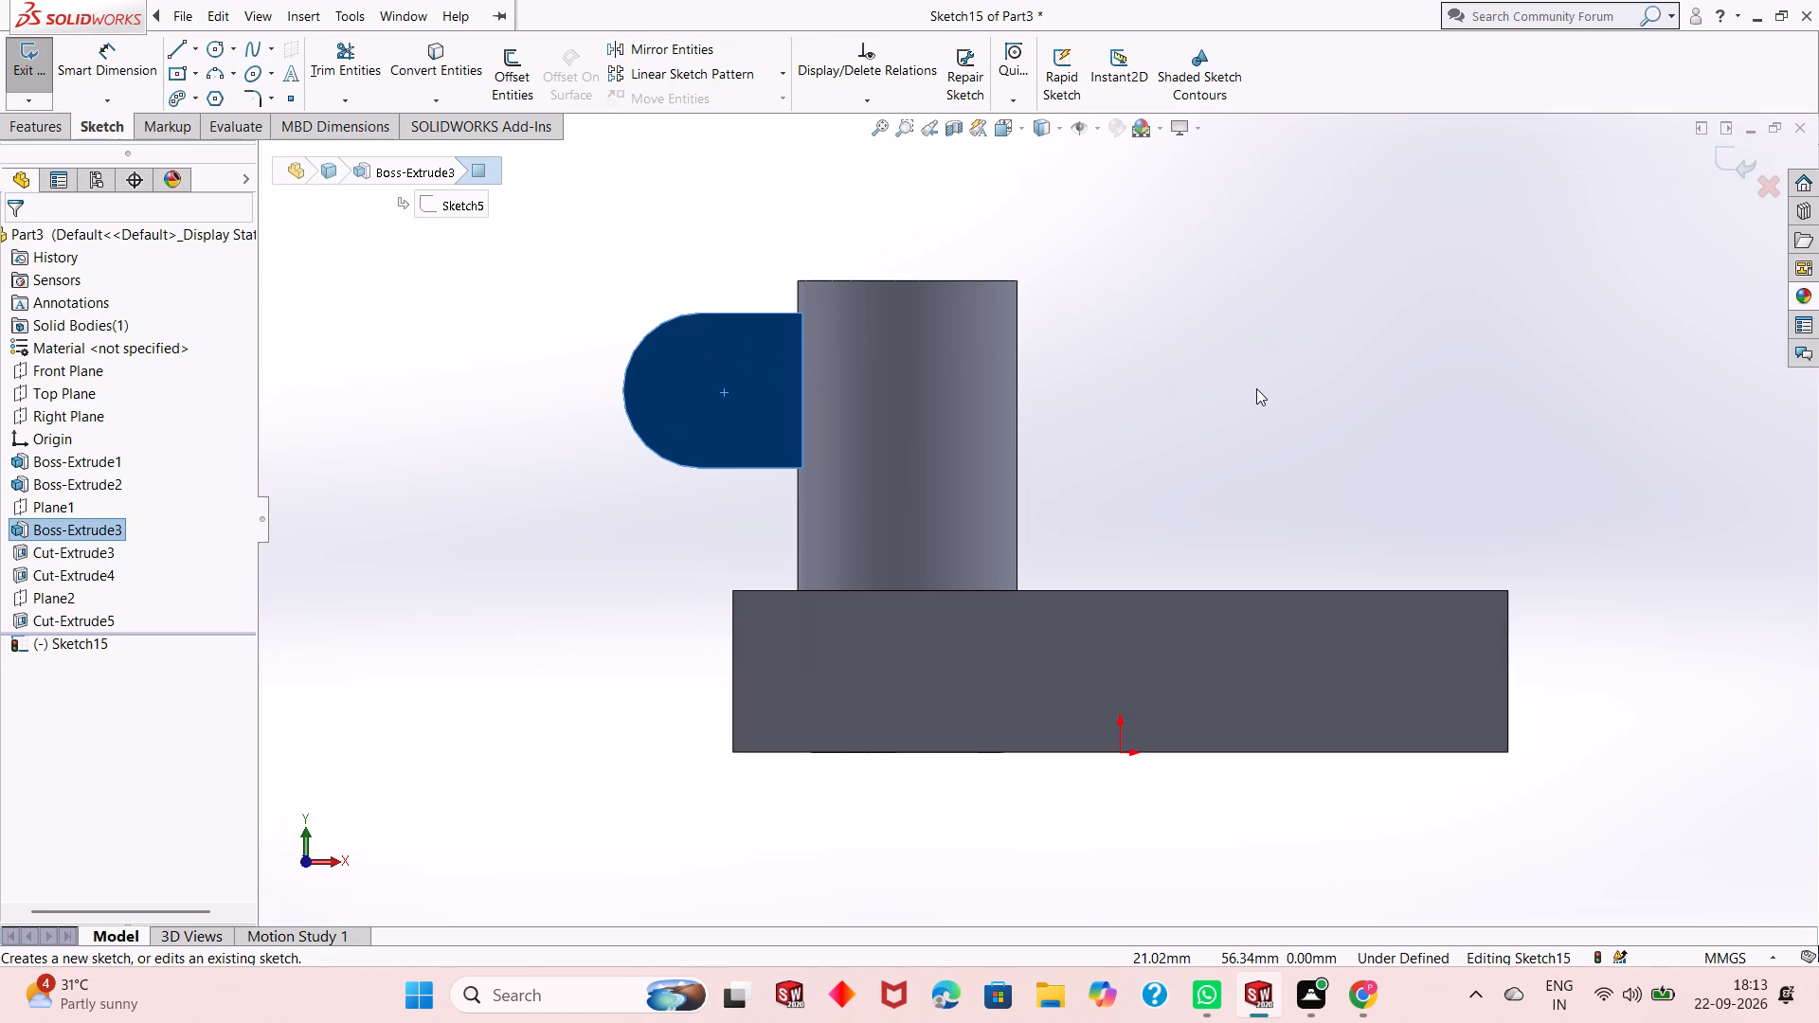
pyautogui.press('Escape')
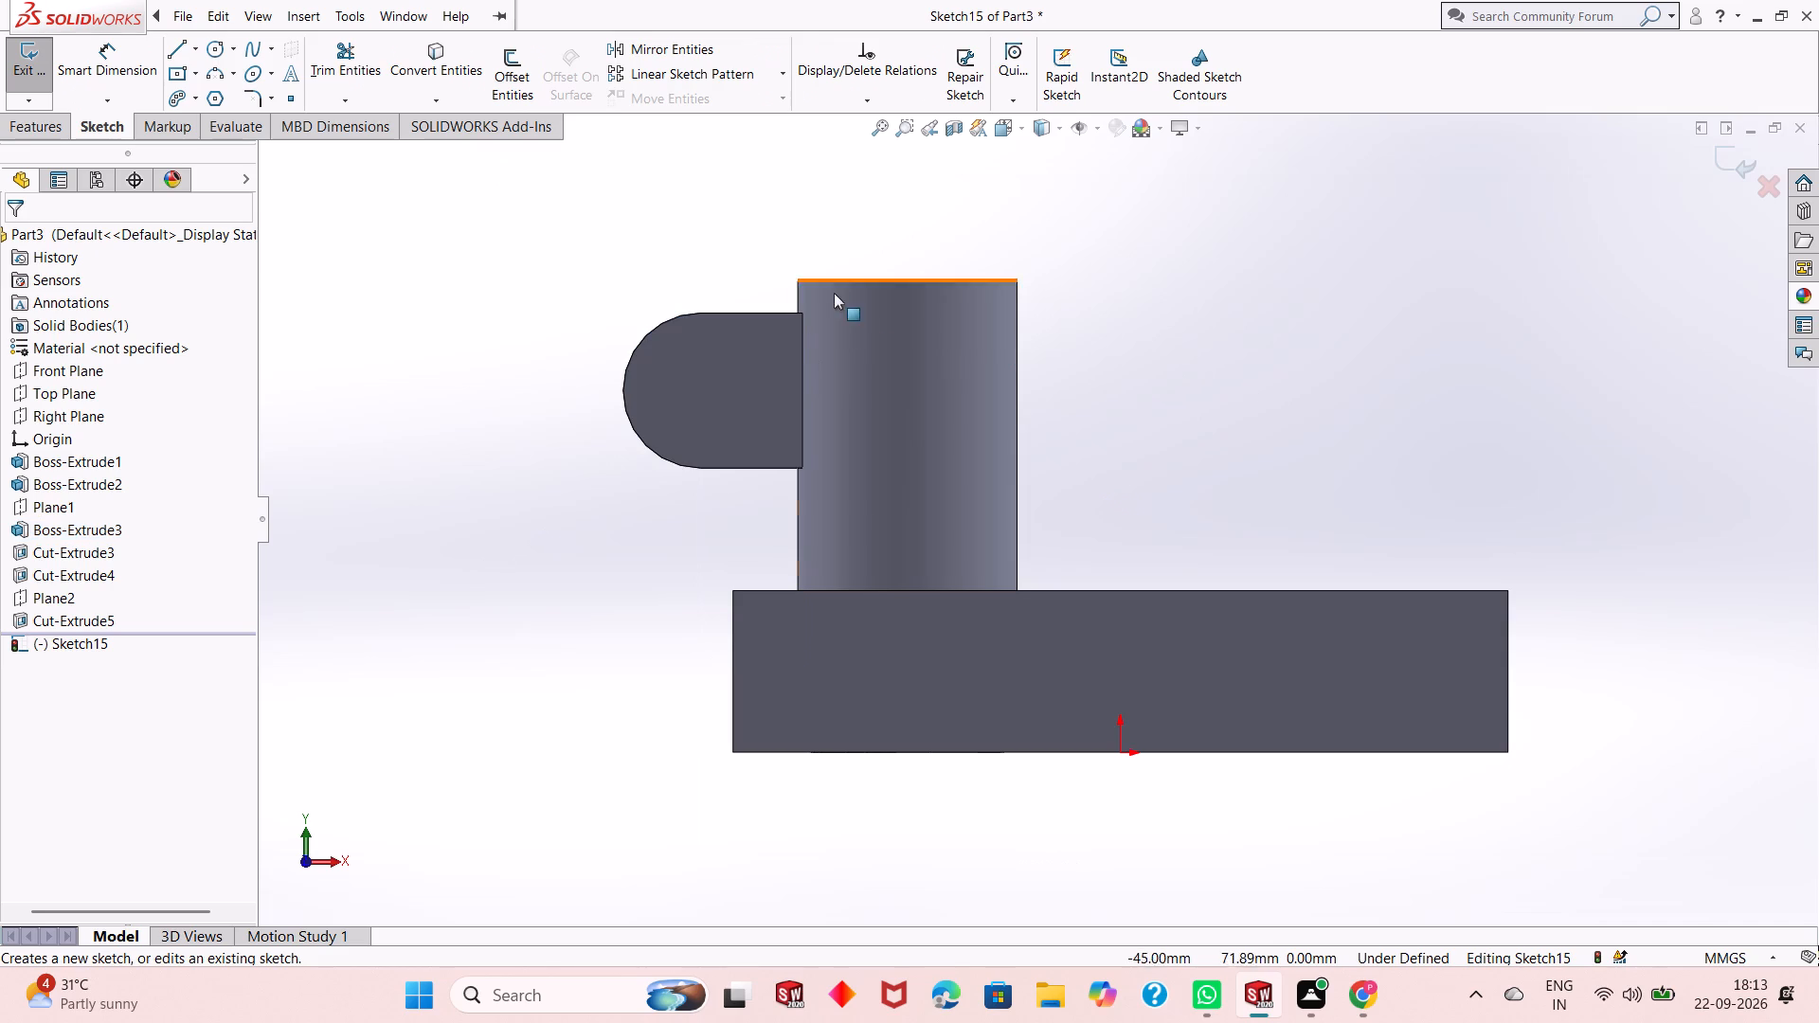
pyautogui.click(213, 47)
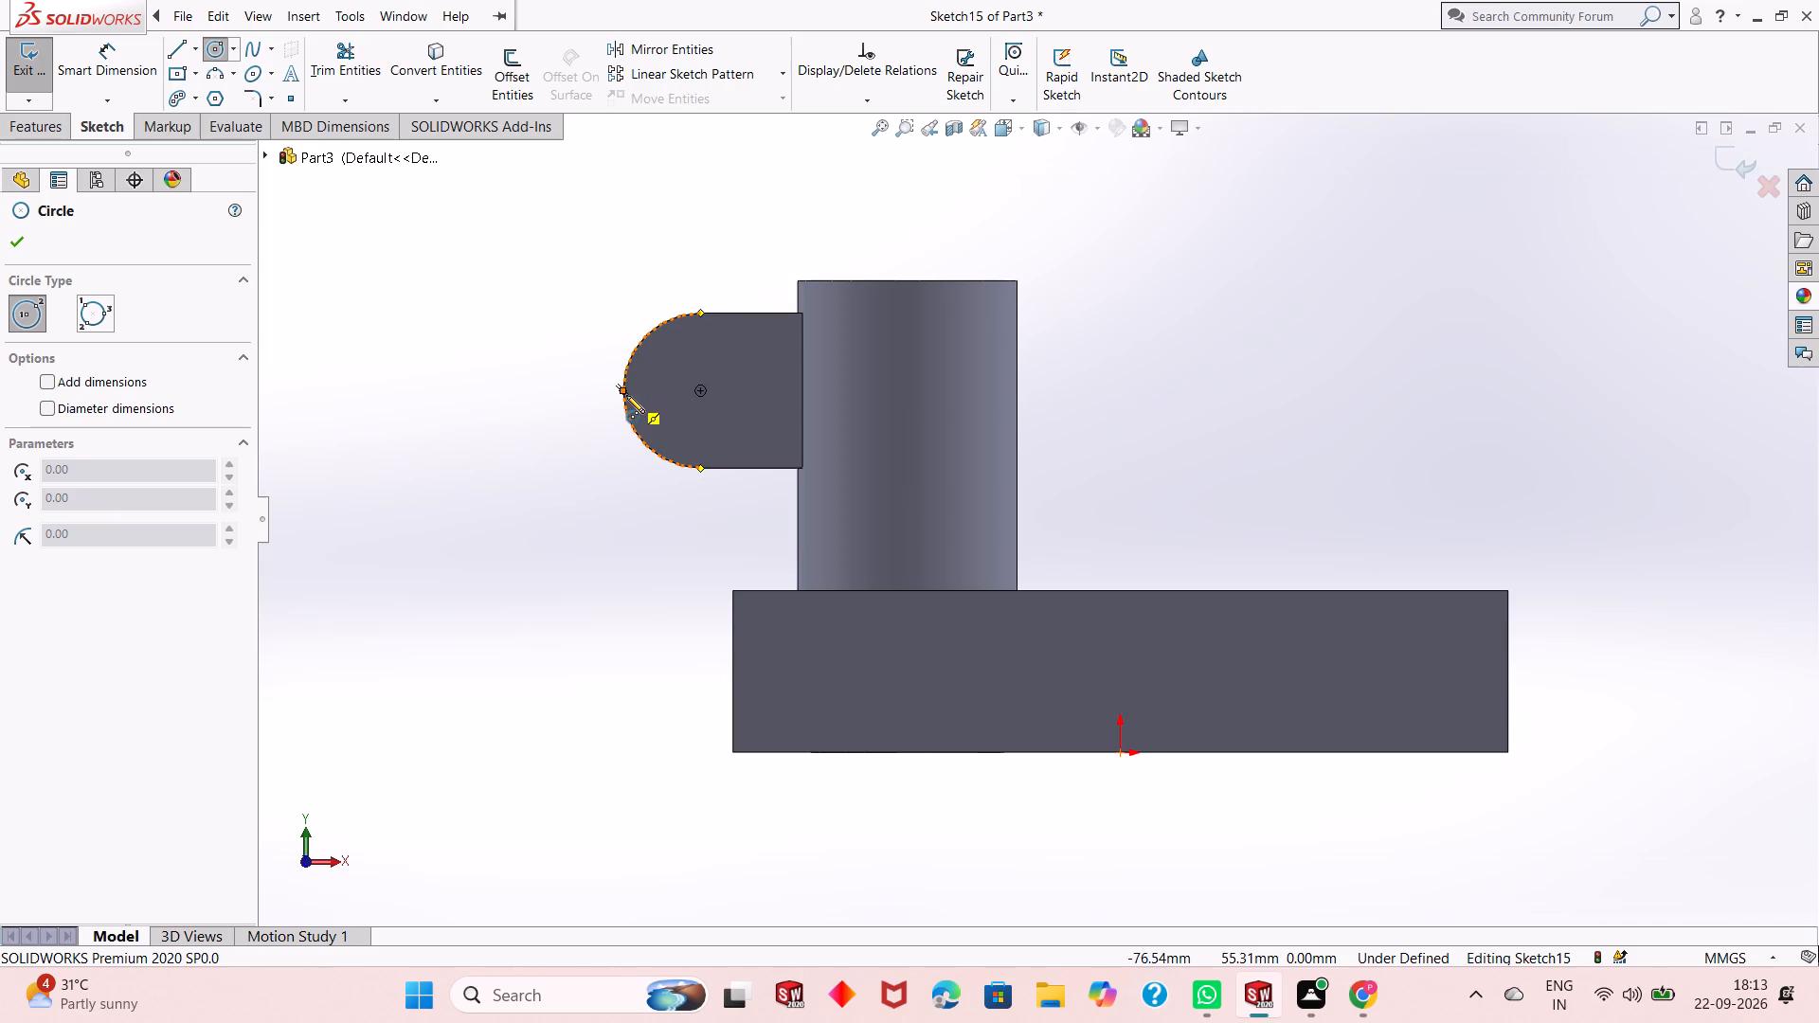
pyautogui.click(702, 388)
pyautogui.click(729, 352)
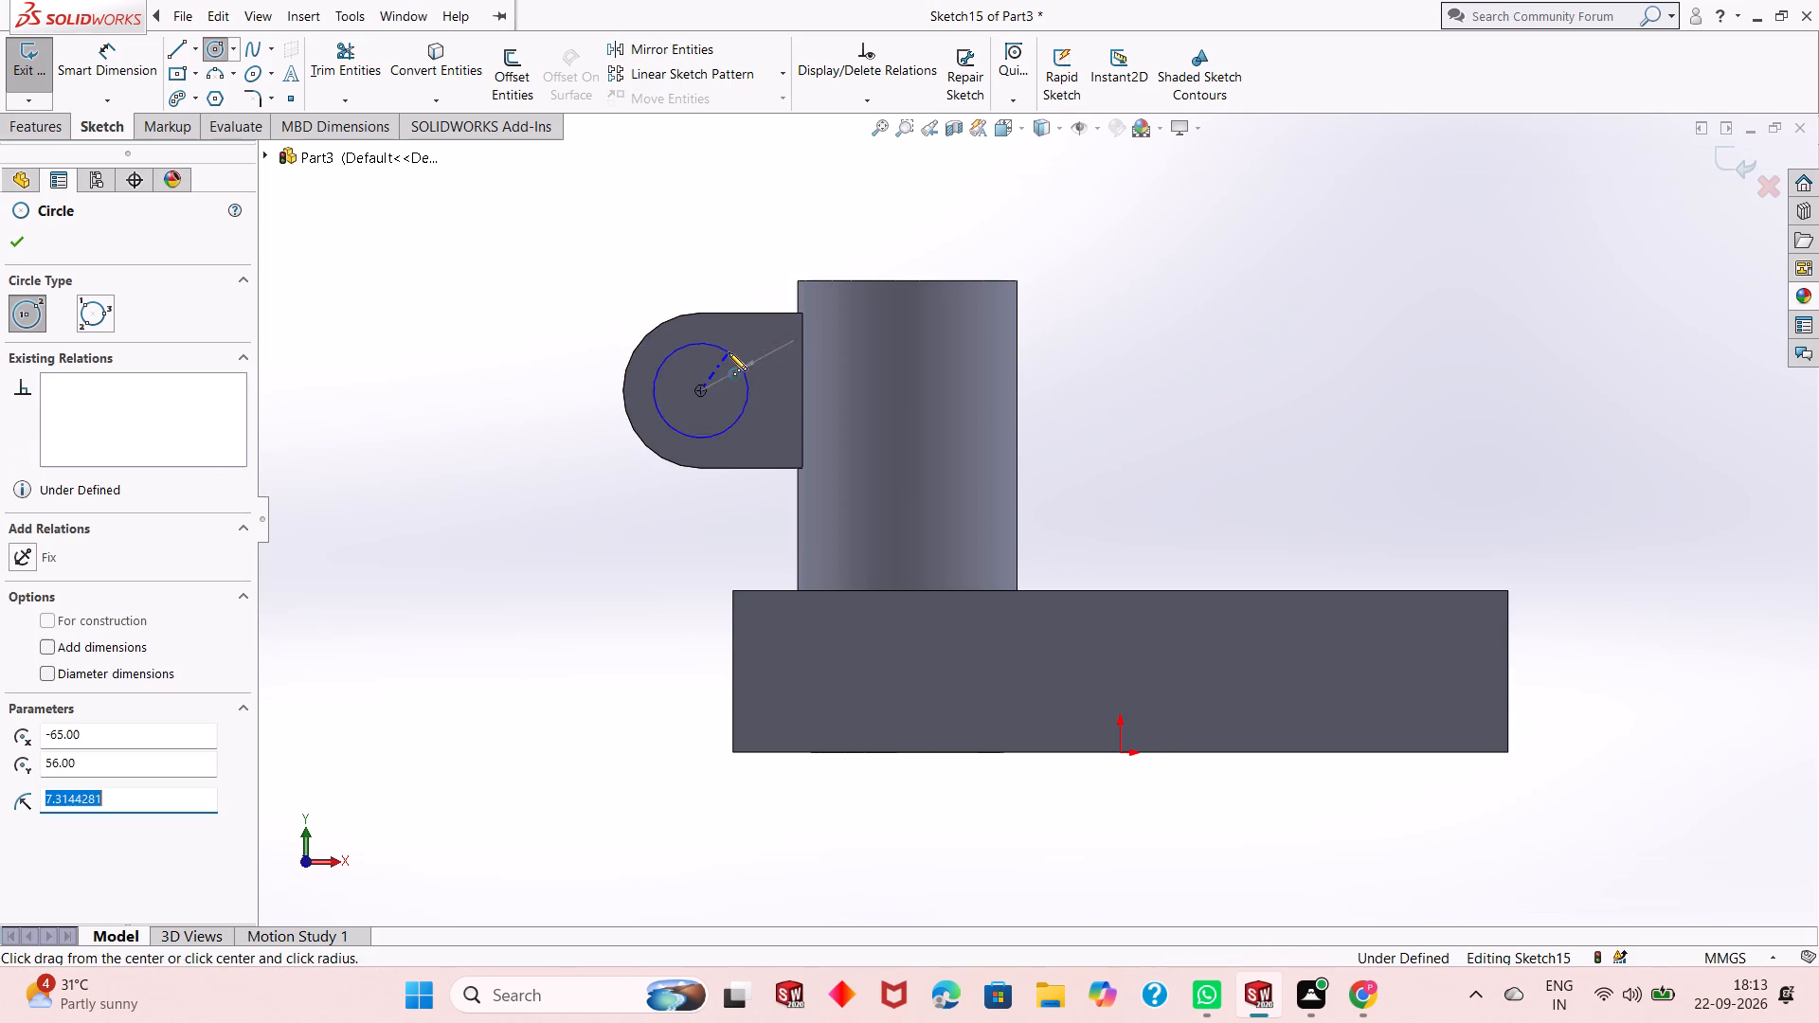
pyautogui.rightClick(729, 352)
pyautogui.click(774, 371)
# Dimension the lug circle's diameter to 10 mm.
pyautogui.click(91, 55)
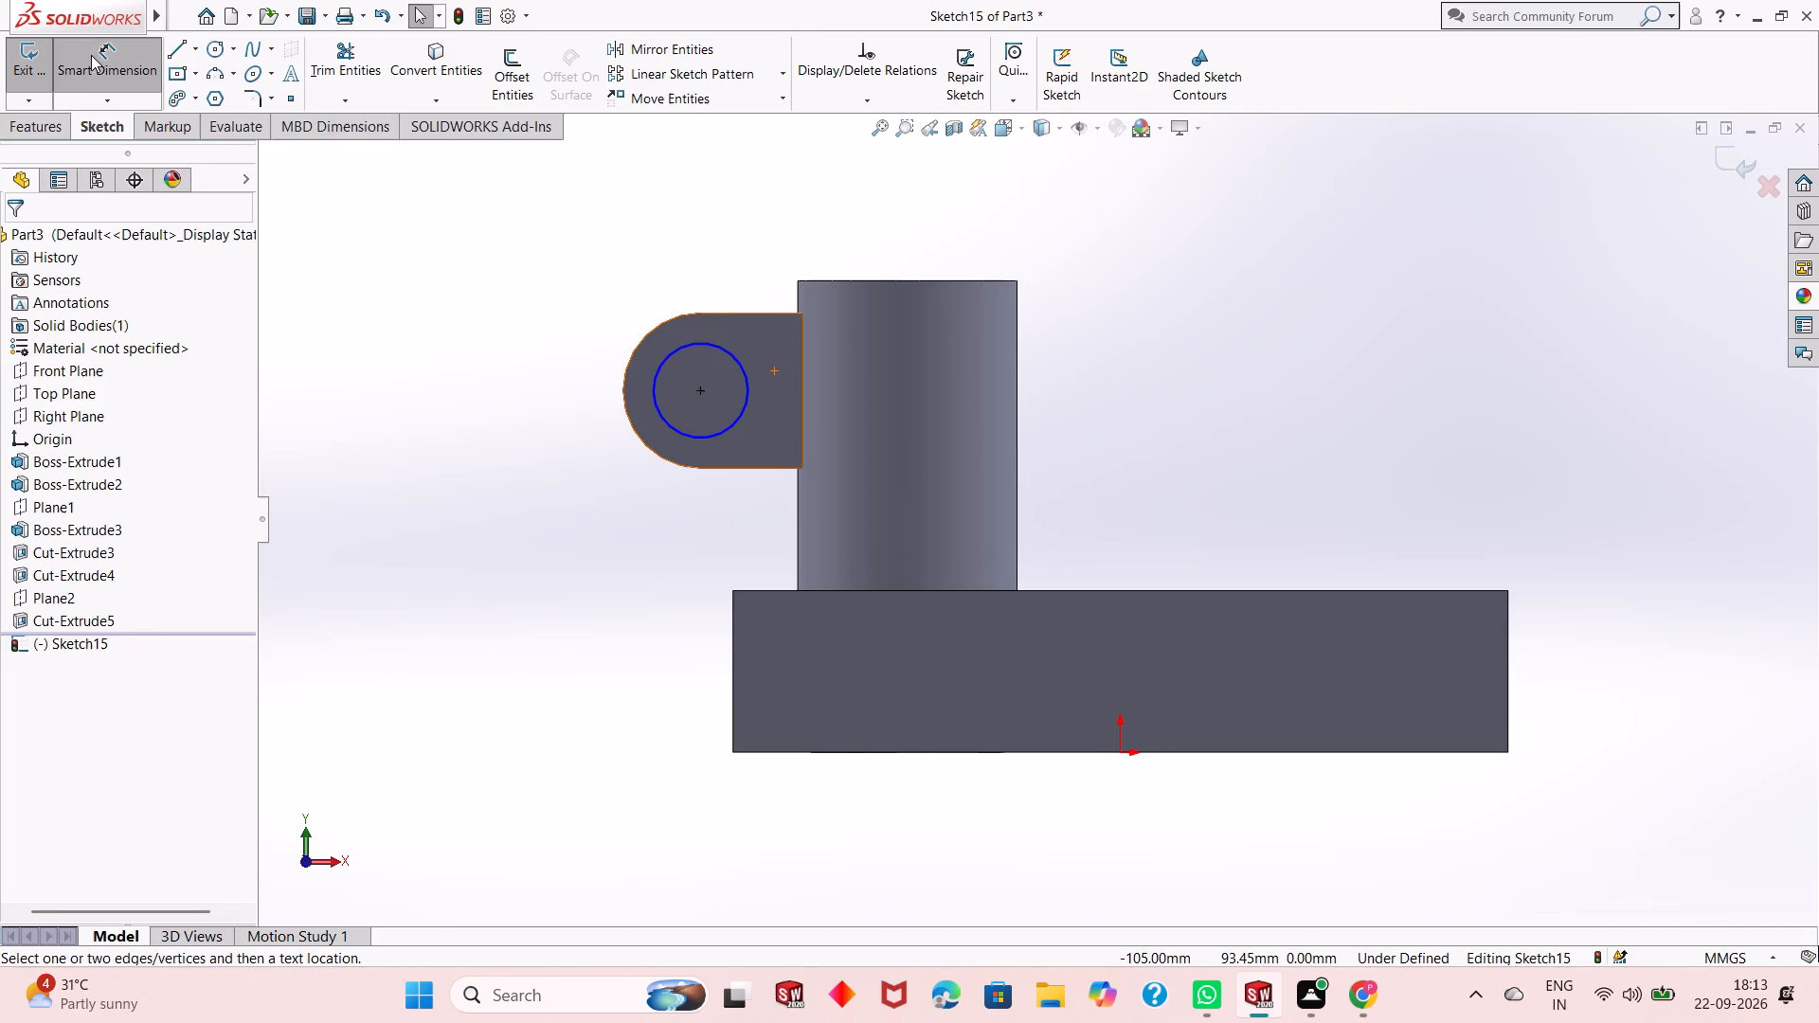
pyautogui.click(659, 412)
pyautogui.click(550, 506)
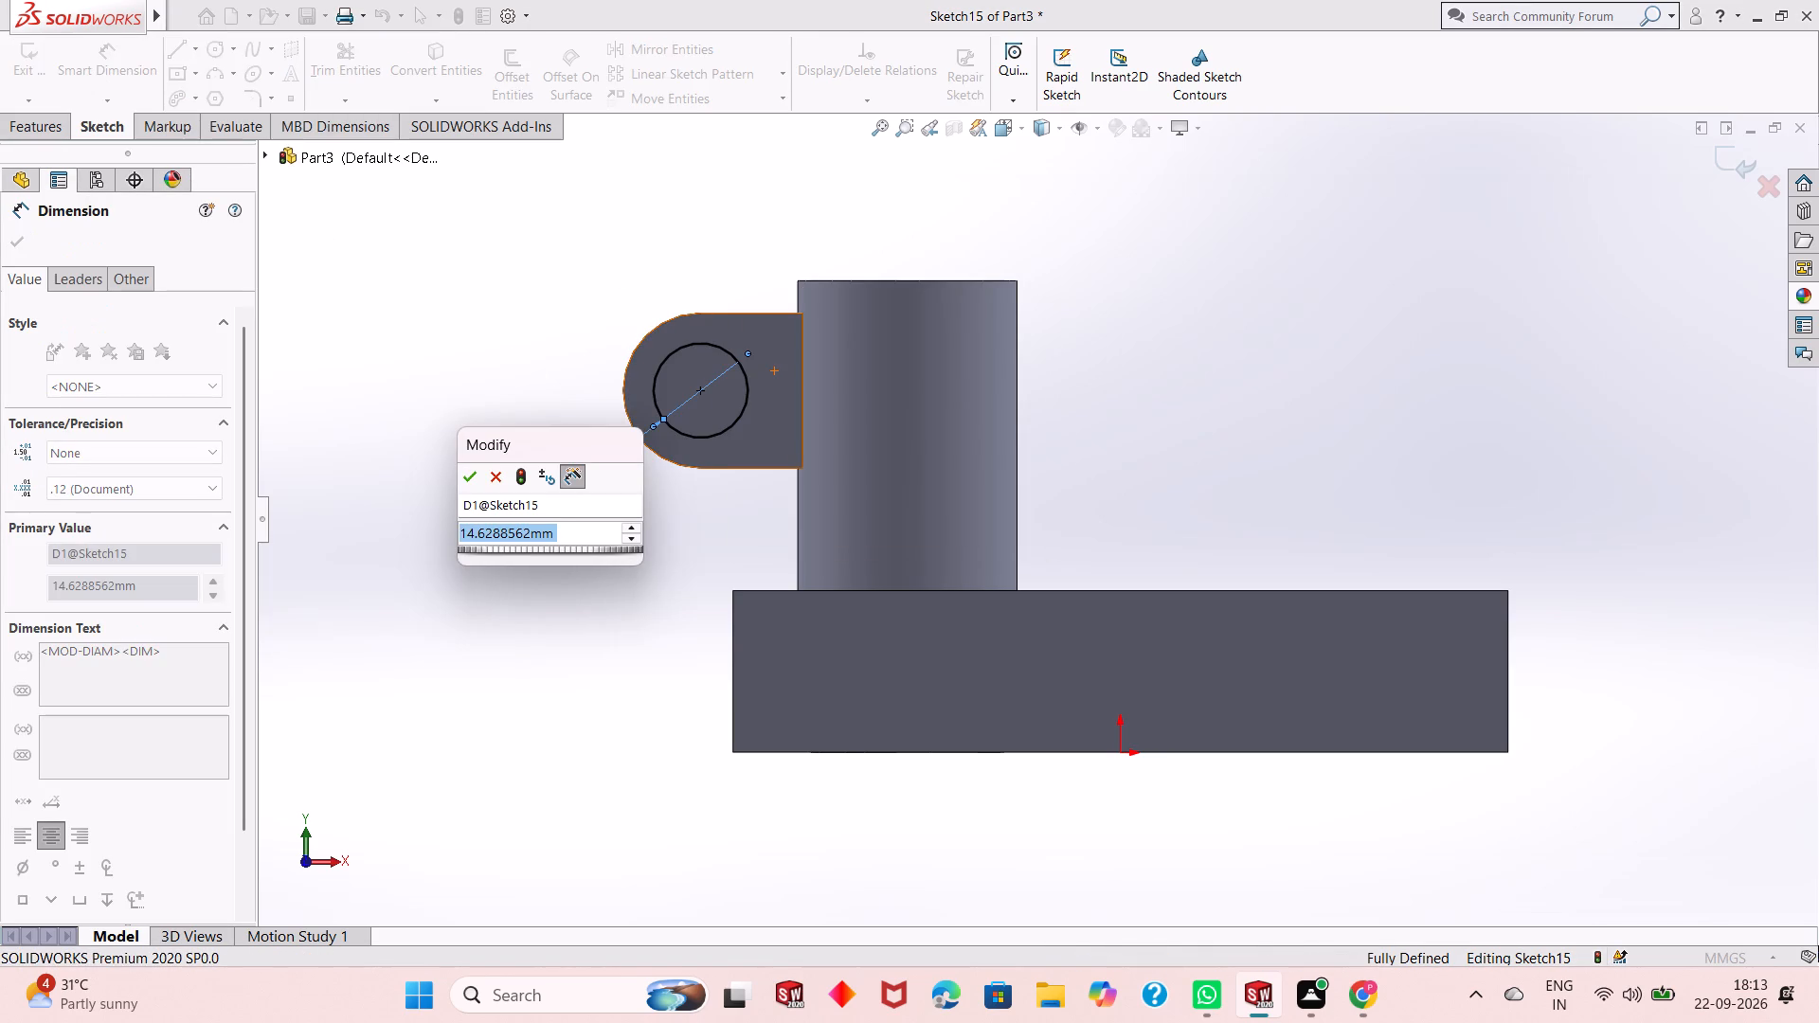
pyautogui.write('10')
pyautogui.press('Return')
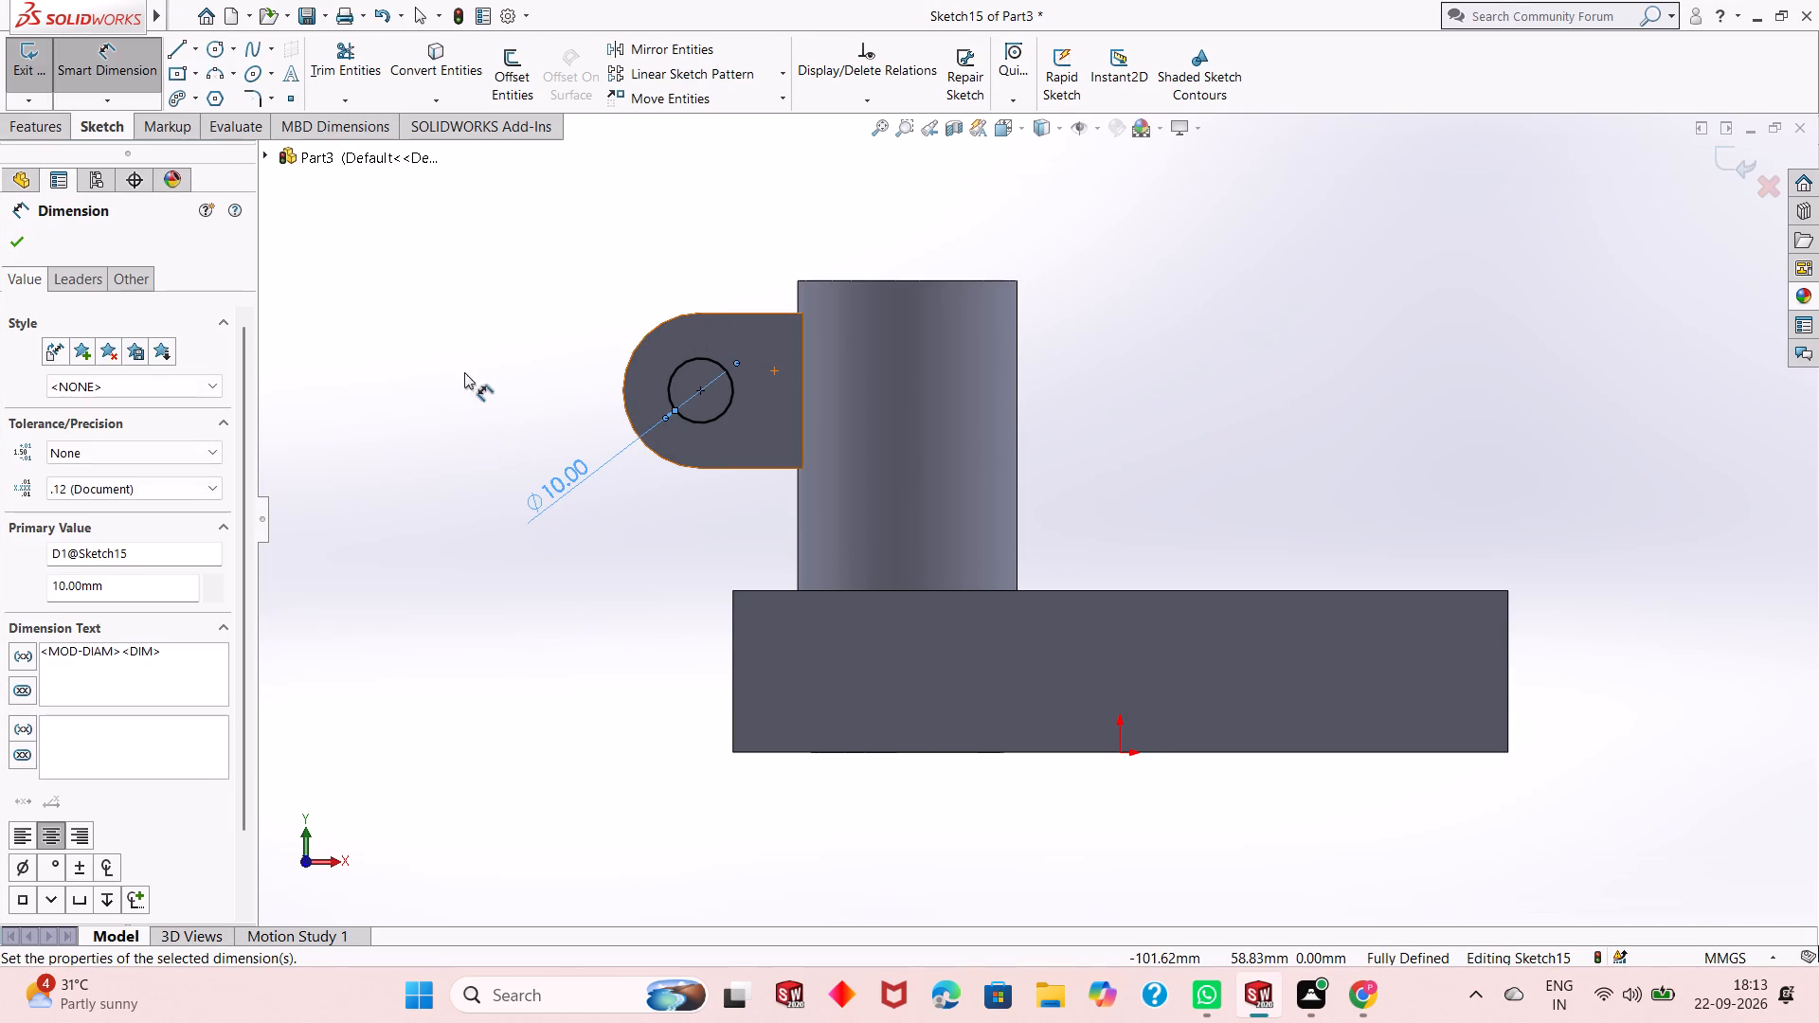
pyautogui.rightClick(464, 372)
pyautogui.click(522, 436)
# Cut-extrude the 10 mm circle through the lug with a Blind depth of 25 mm.
pyautogui.click(45, 125)
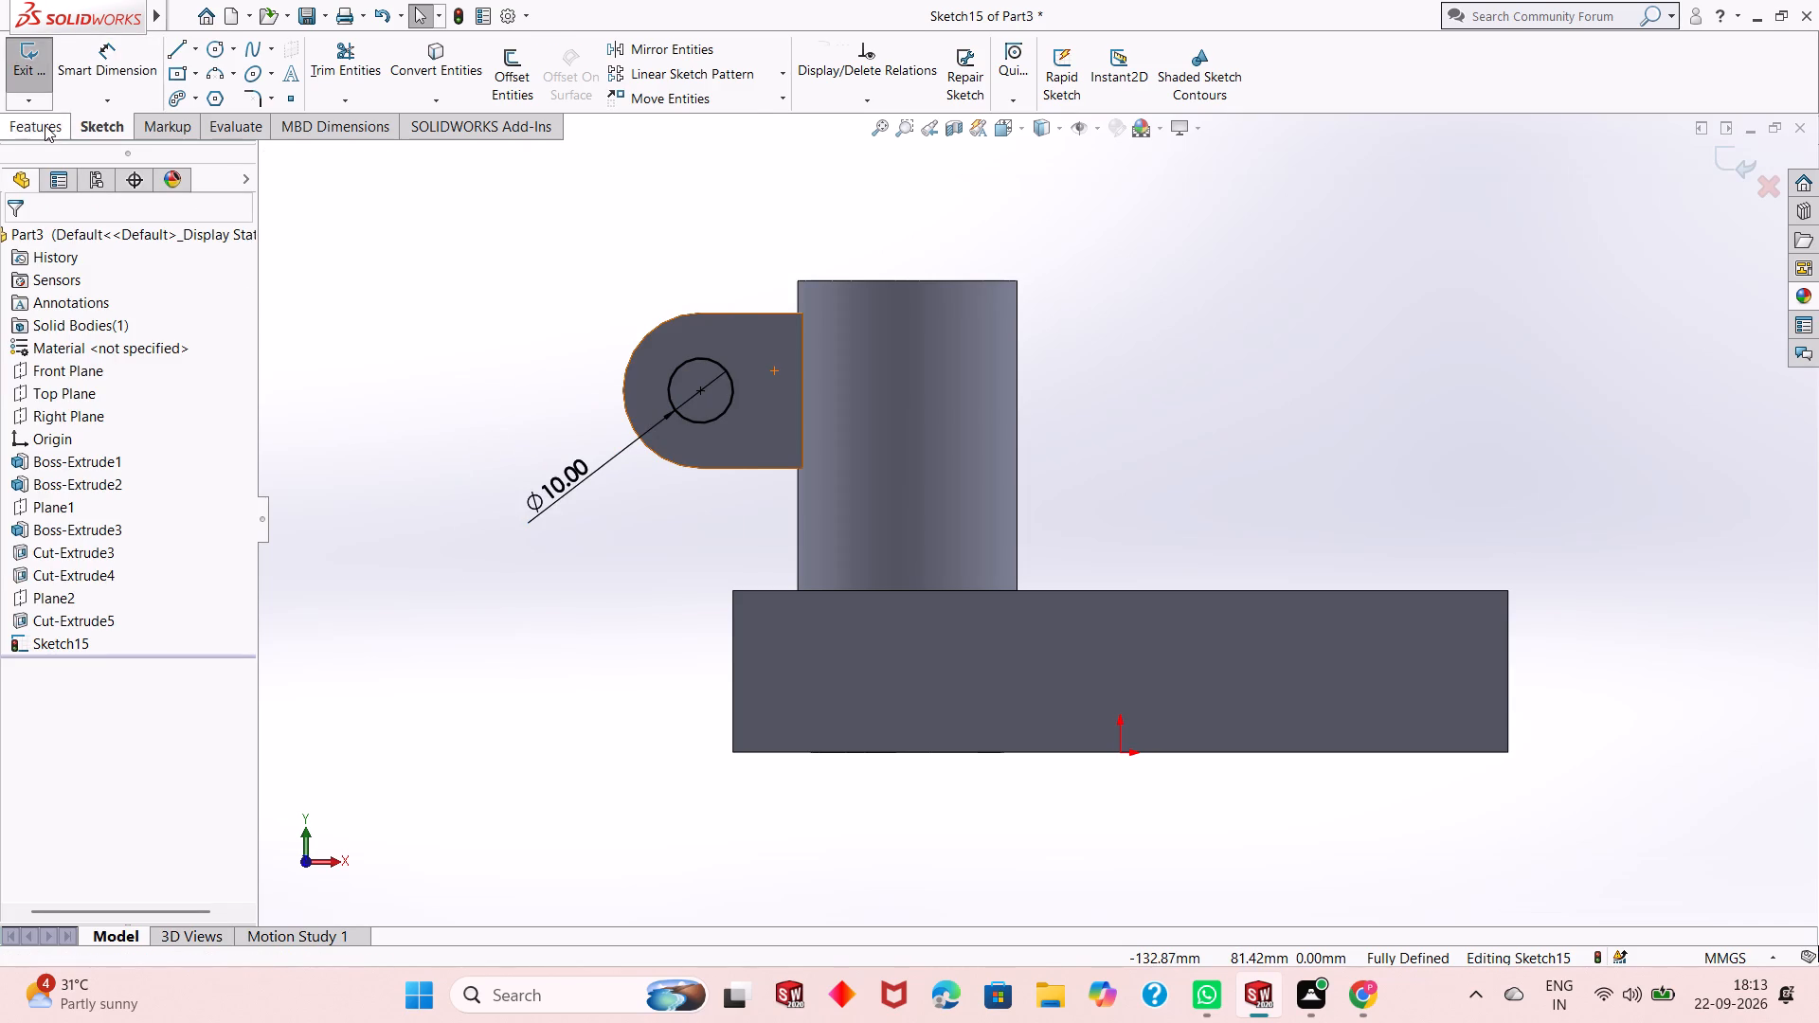
pyautogui.click(326, 86)
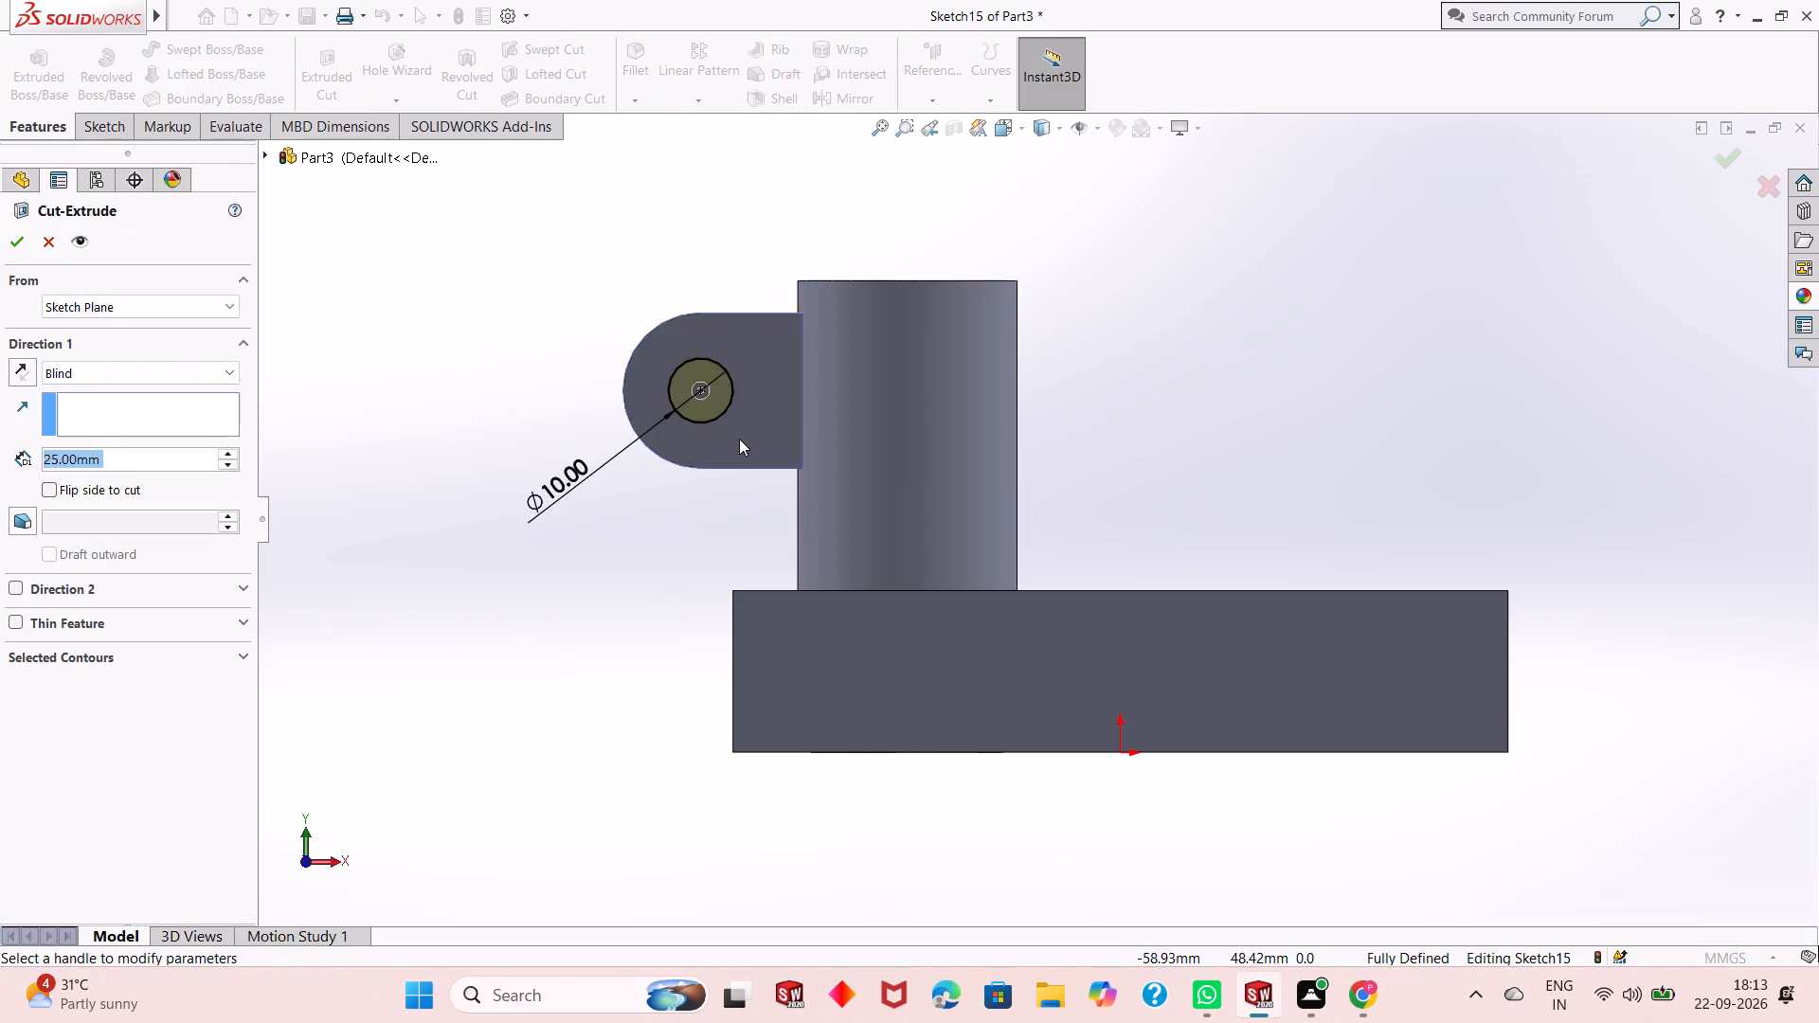
pyautogui.moveTo(739, 439); pyautogui.dragTo(813, 485, button='middle')
pyautogui.click(17, 255)
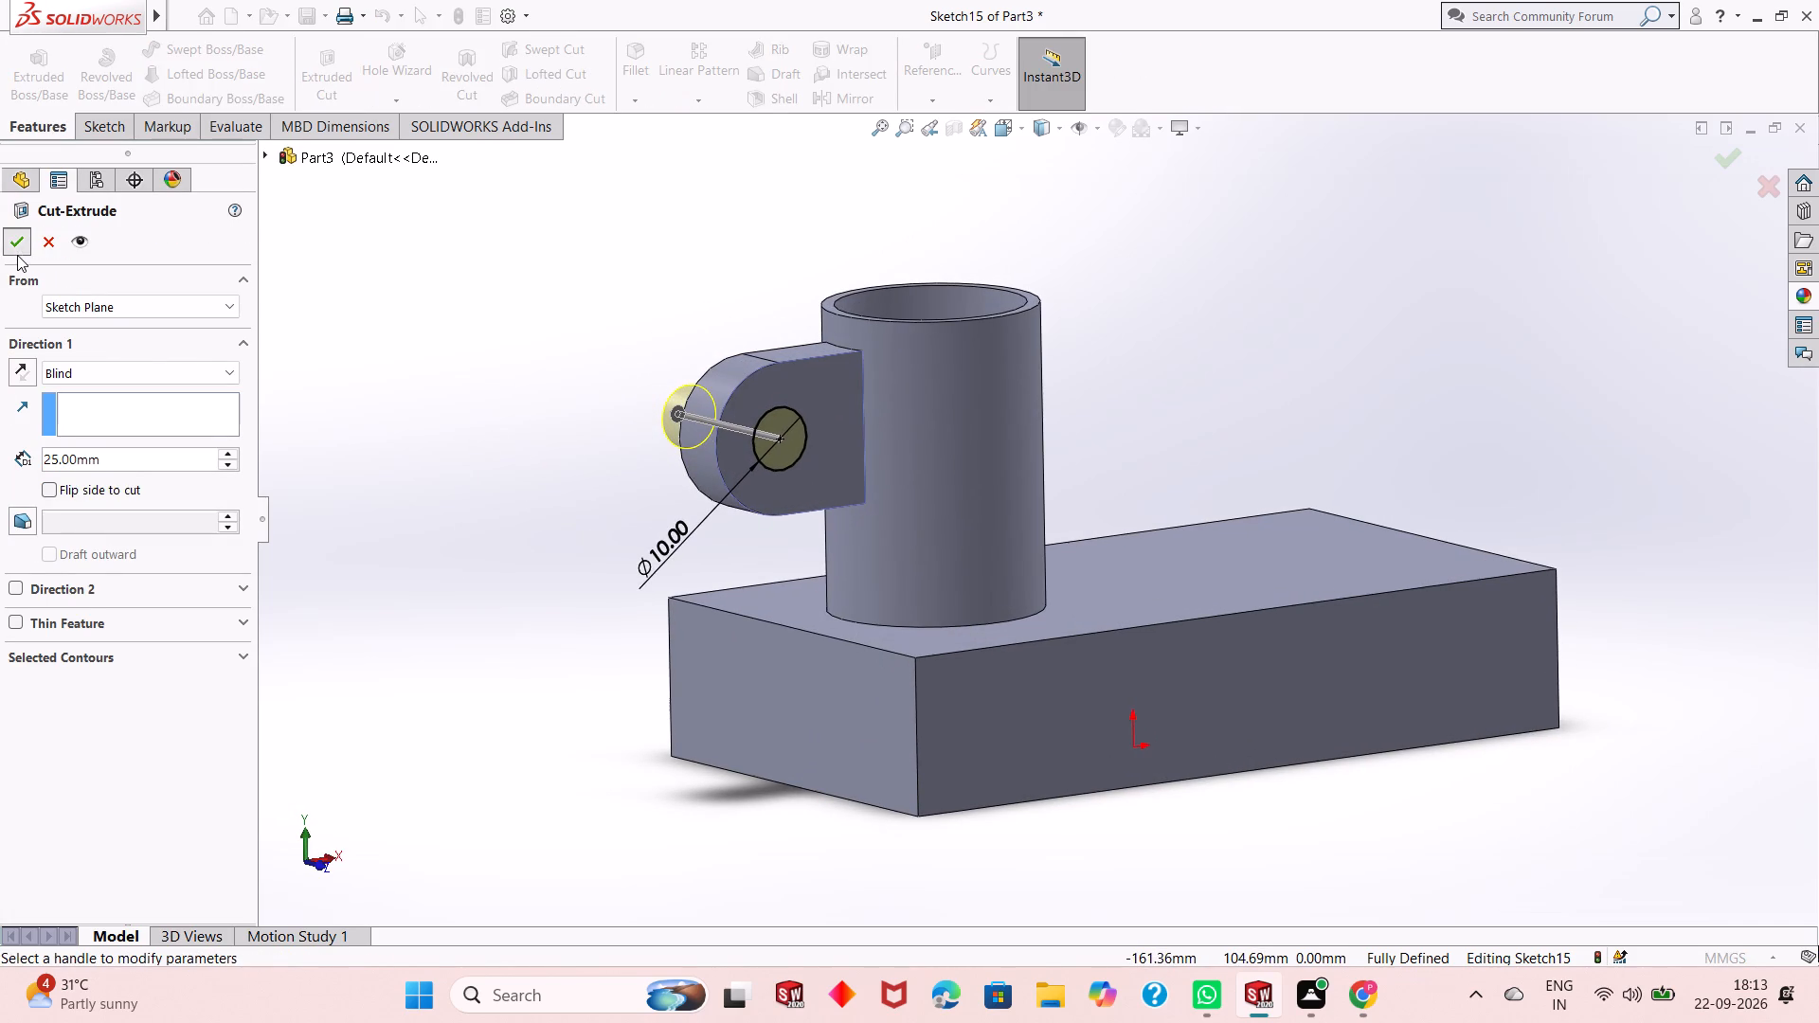
pyautogui.rightClick(396, 413)
pyautogui.click(394, 400)
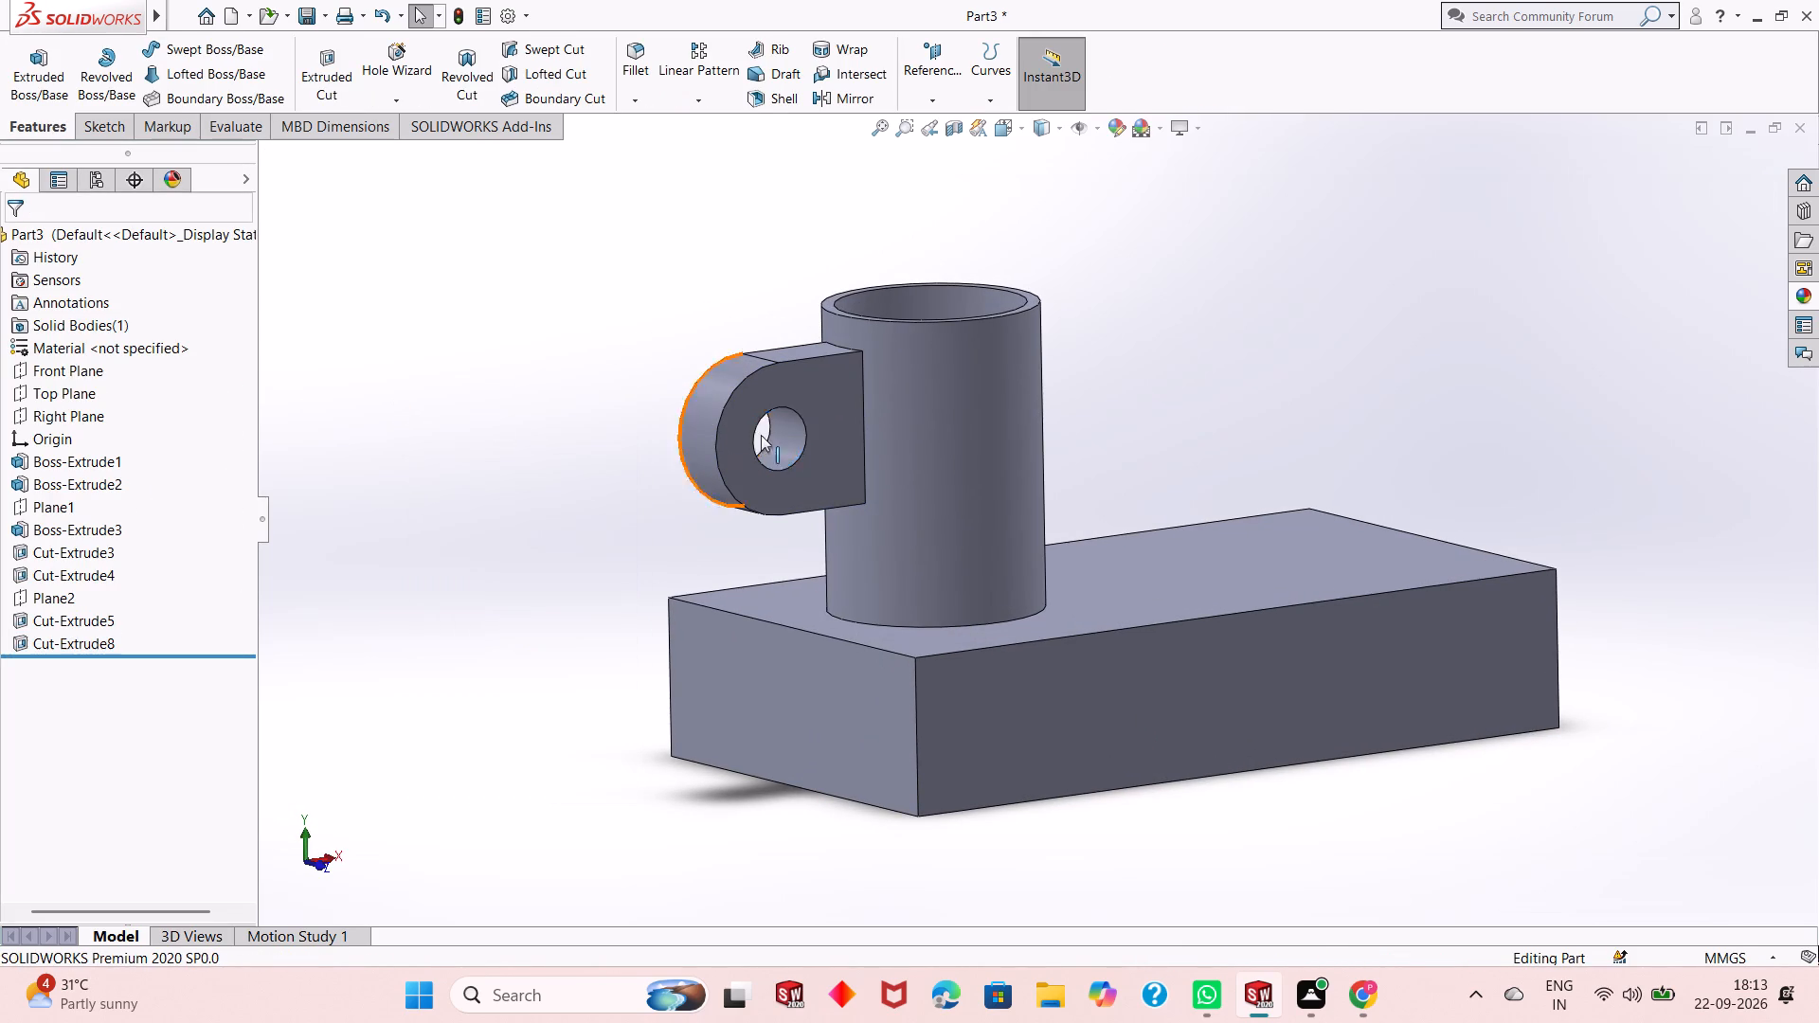
# On the block's top face, sketch two vertically aligned circles, about 16.5 mm and 17.4 mm in diameter, near the end away from the boss.
pyautogui.scroll(1, 799, 455)
pyautogui.scroll(1, 1021, 463)
pyautogui.moveTo(1021, 463); pyautogui.dragTo(967, 550, button='middle')
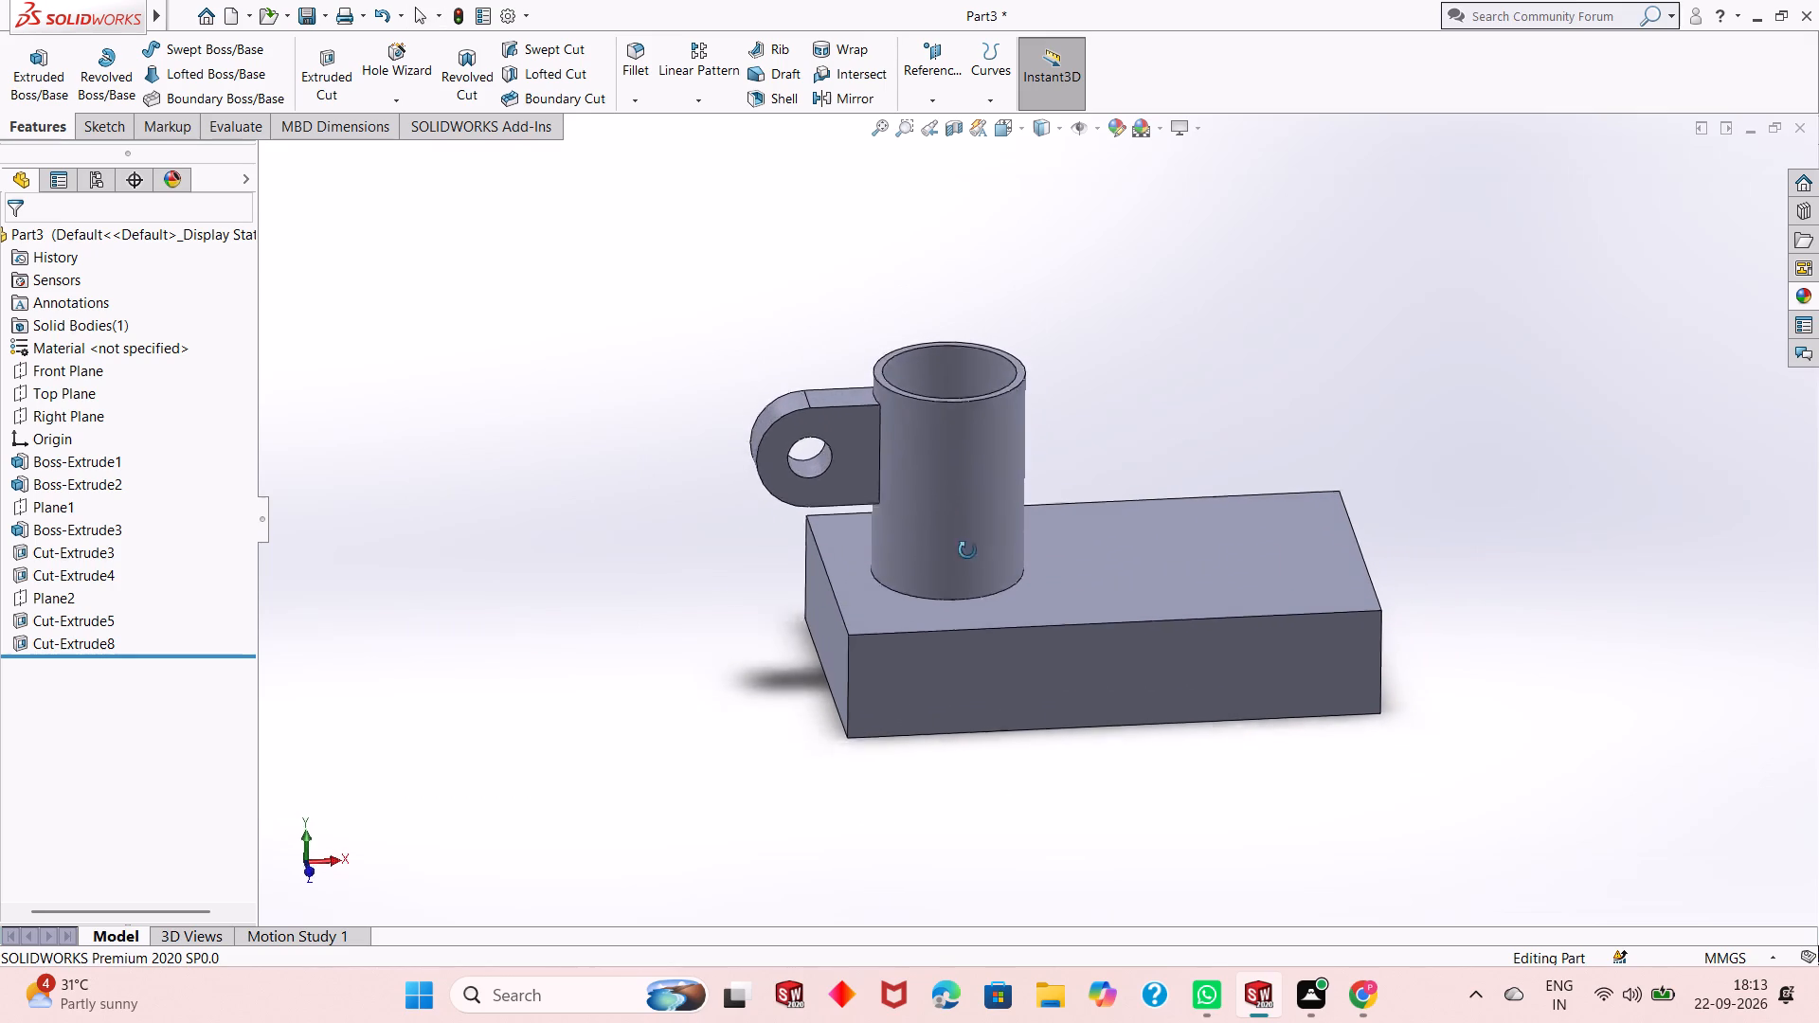
pyautogui.moveTo(967, 550); pyautogui.dragTo(981, 647, button='middle')
pyautogui.moveTo(982, 476); pyautogui.dragTo(983, 588, button='middle')
pyautogui.scroll(2, 946, 578)
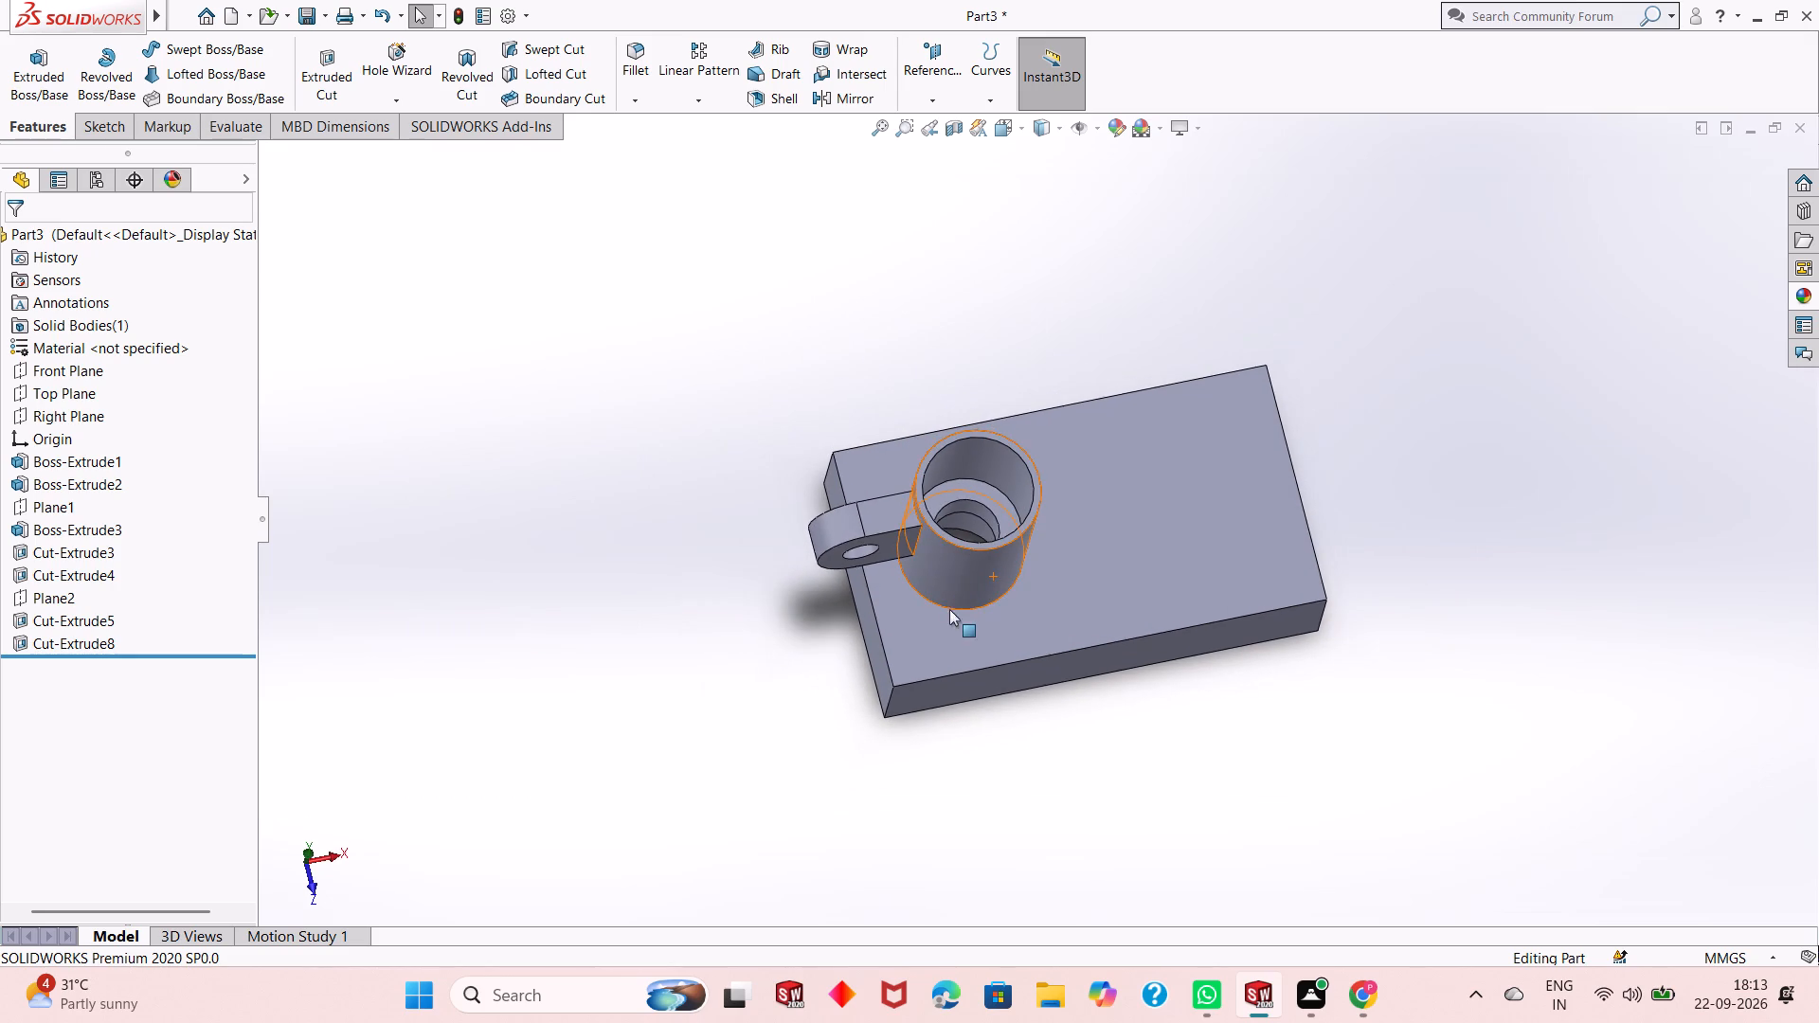
pyautogui.moveTo(951, 612); pyautogui.dragTo(946, 683, button='middle')
pyautogui.click(1211, 476)
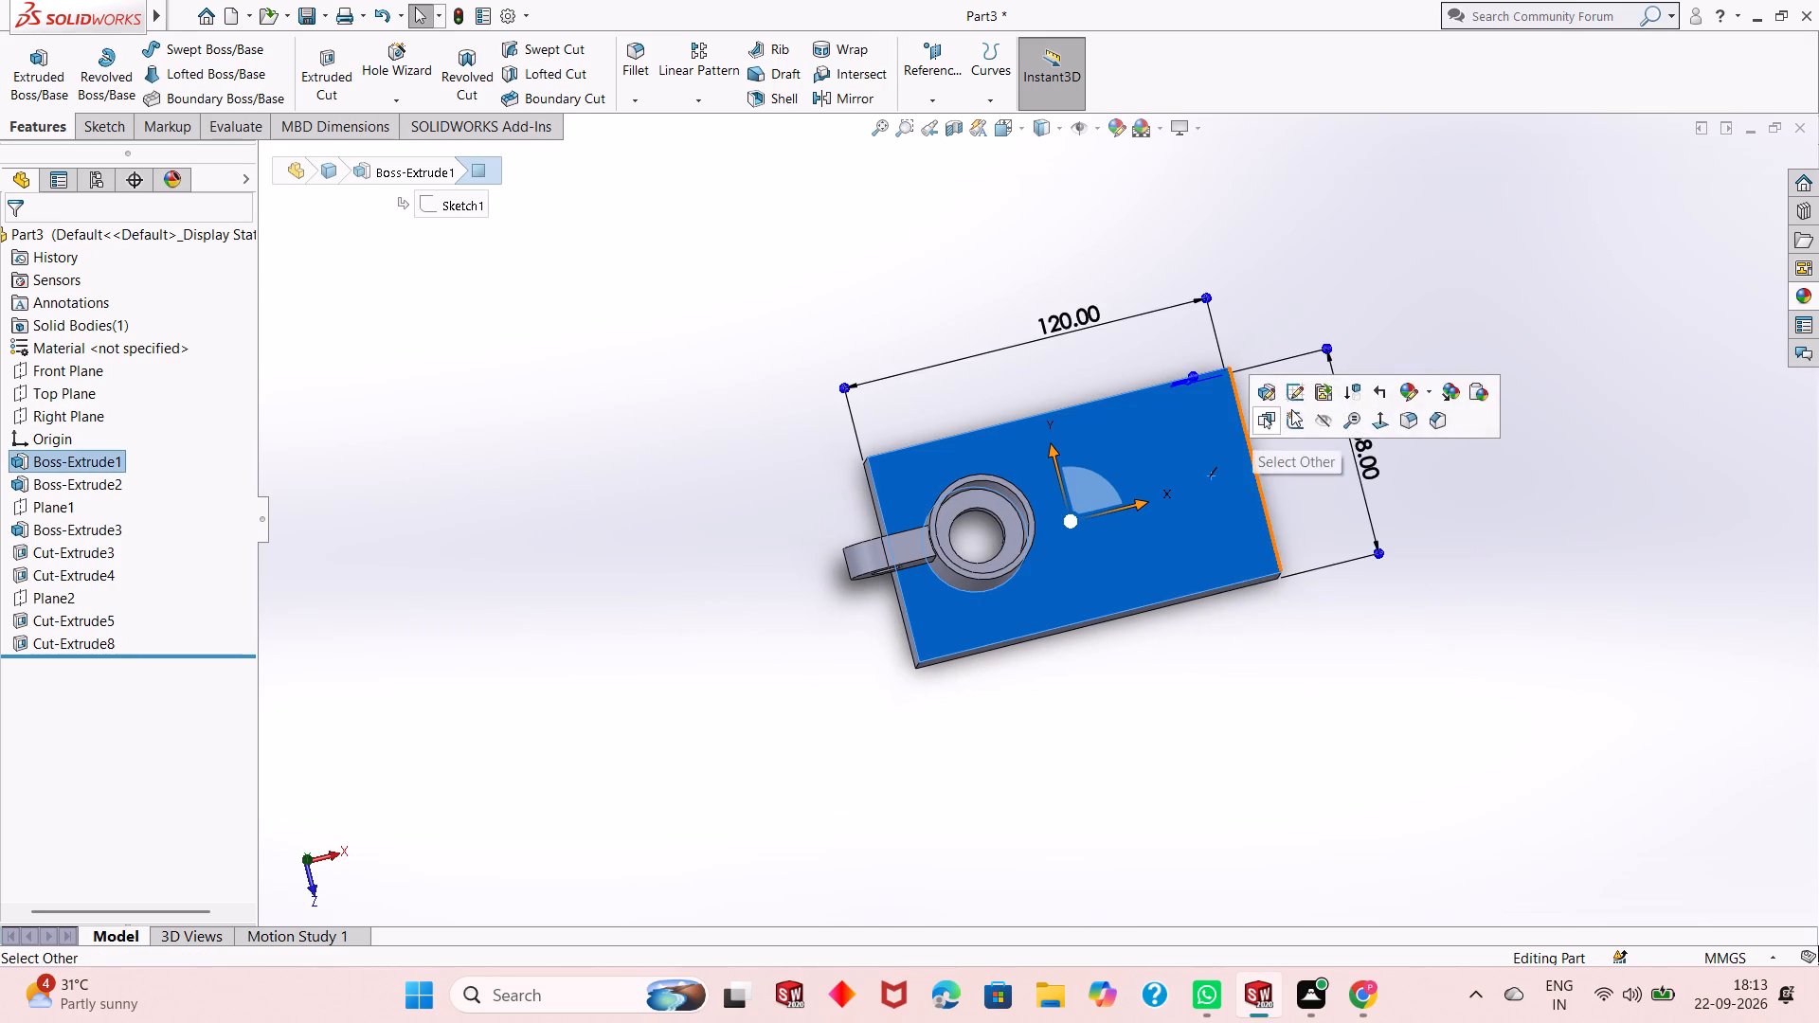
pyautogui.click(1292, 416)
pyautogui.hotkey('ctrl', '8')
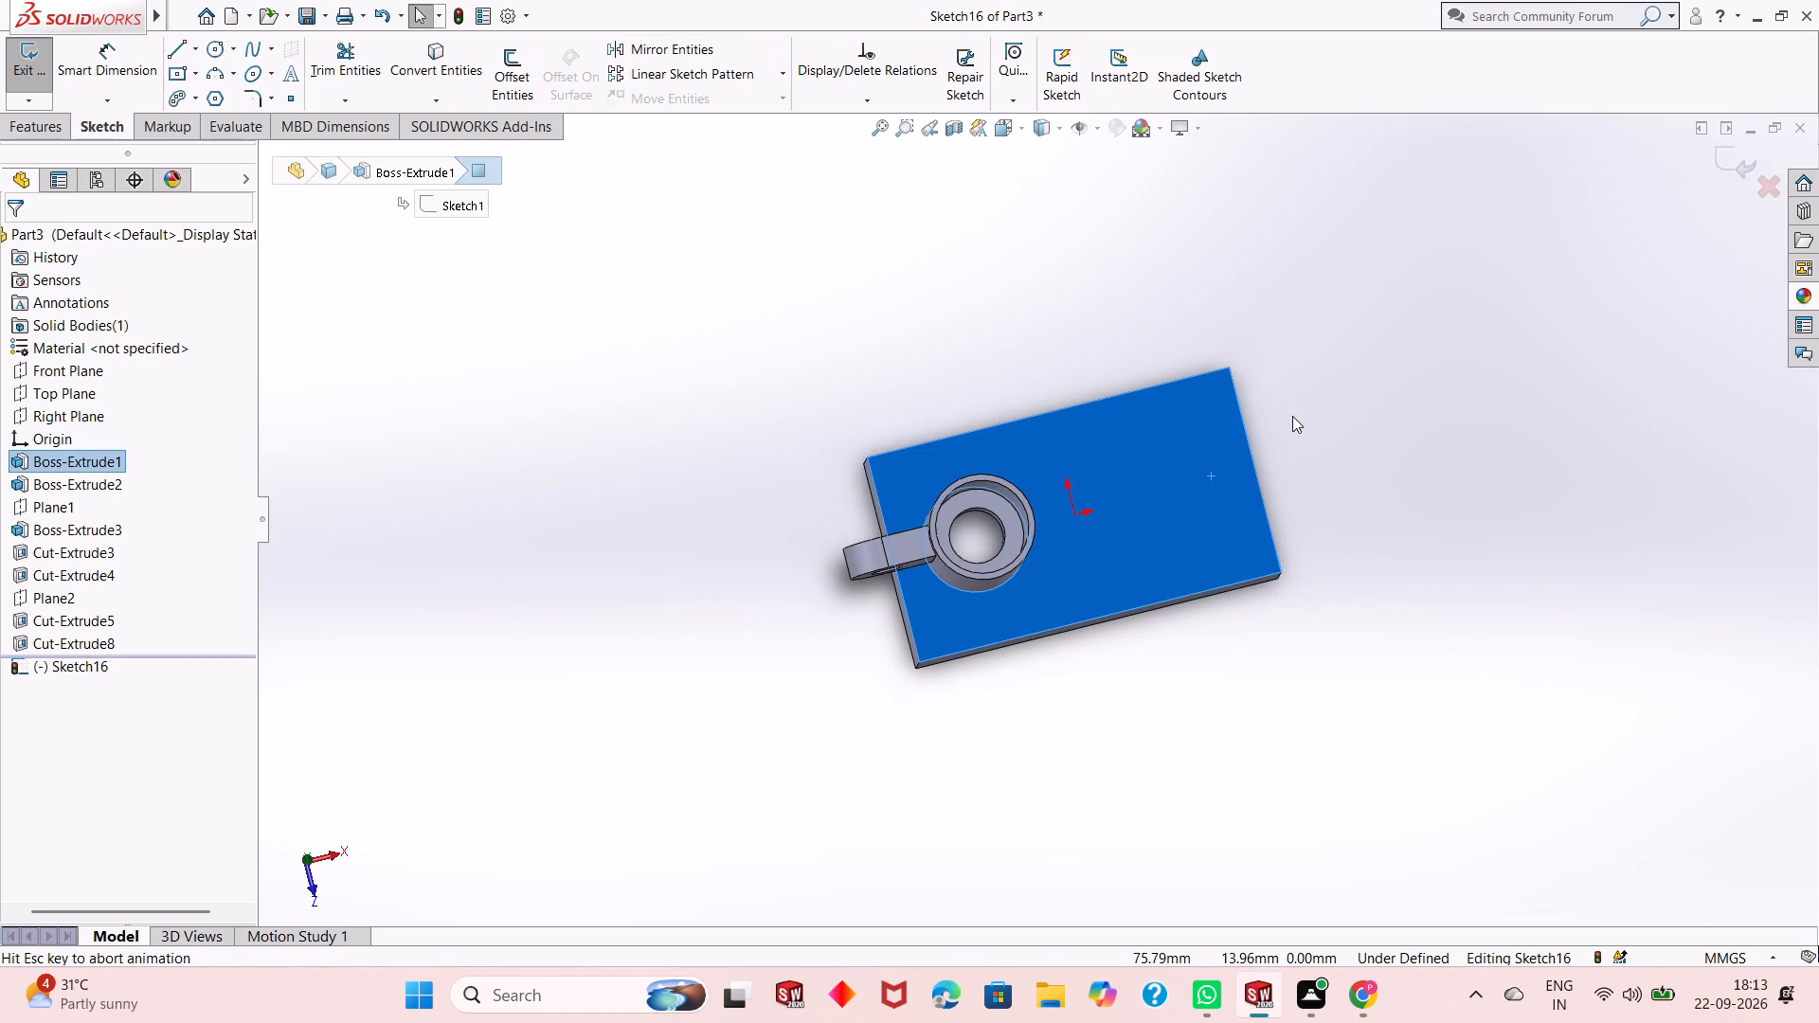
pyautogui.press('Escape')
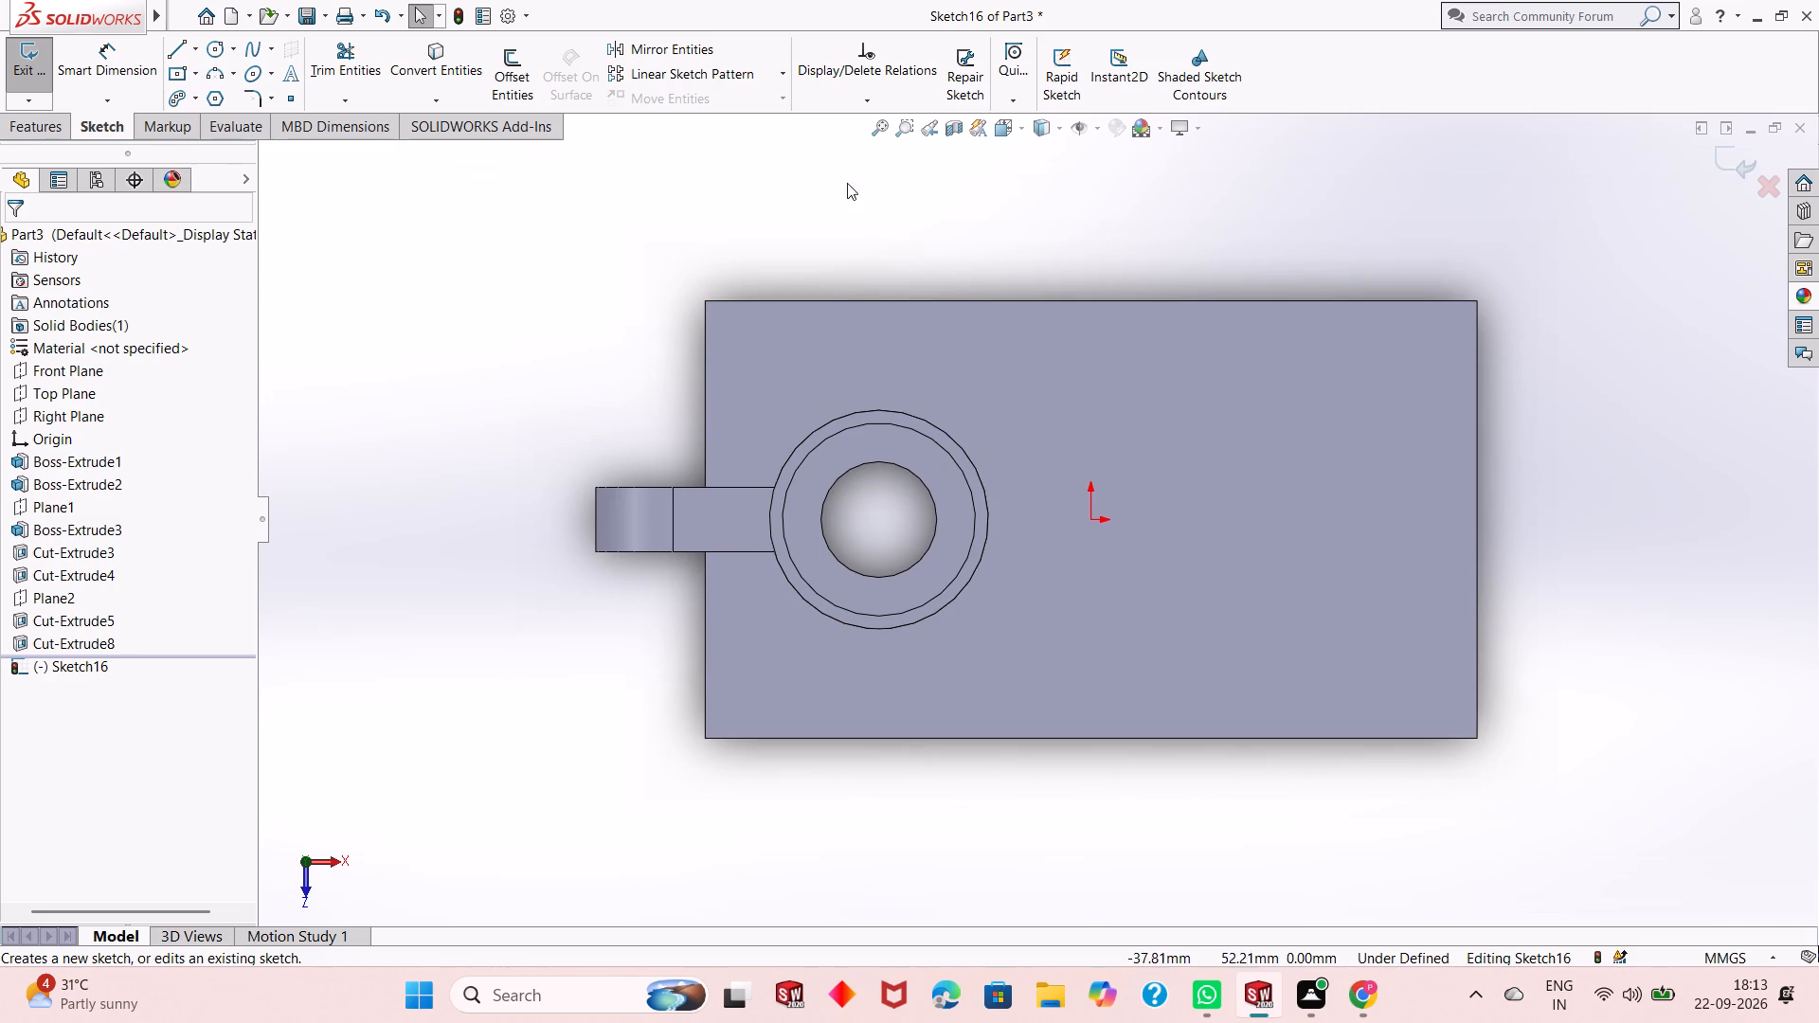
pyautogui.click(216, 47)
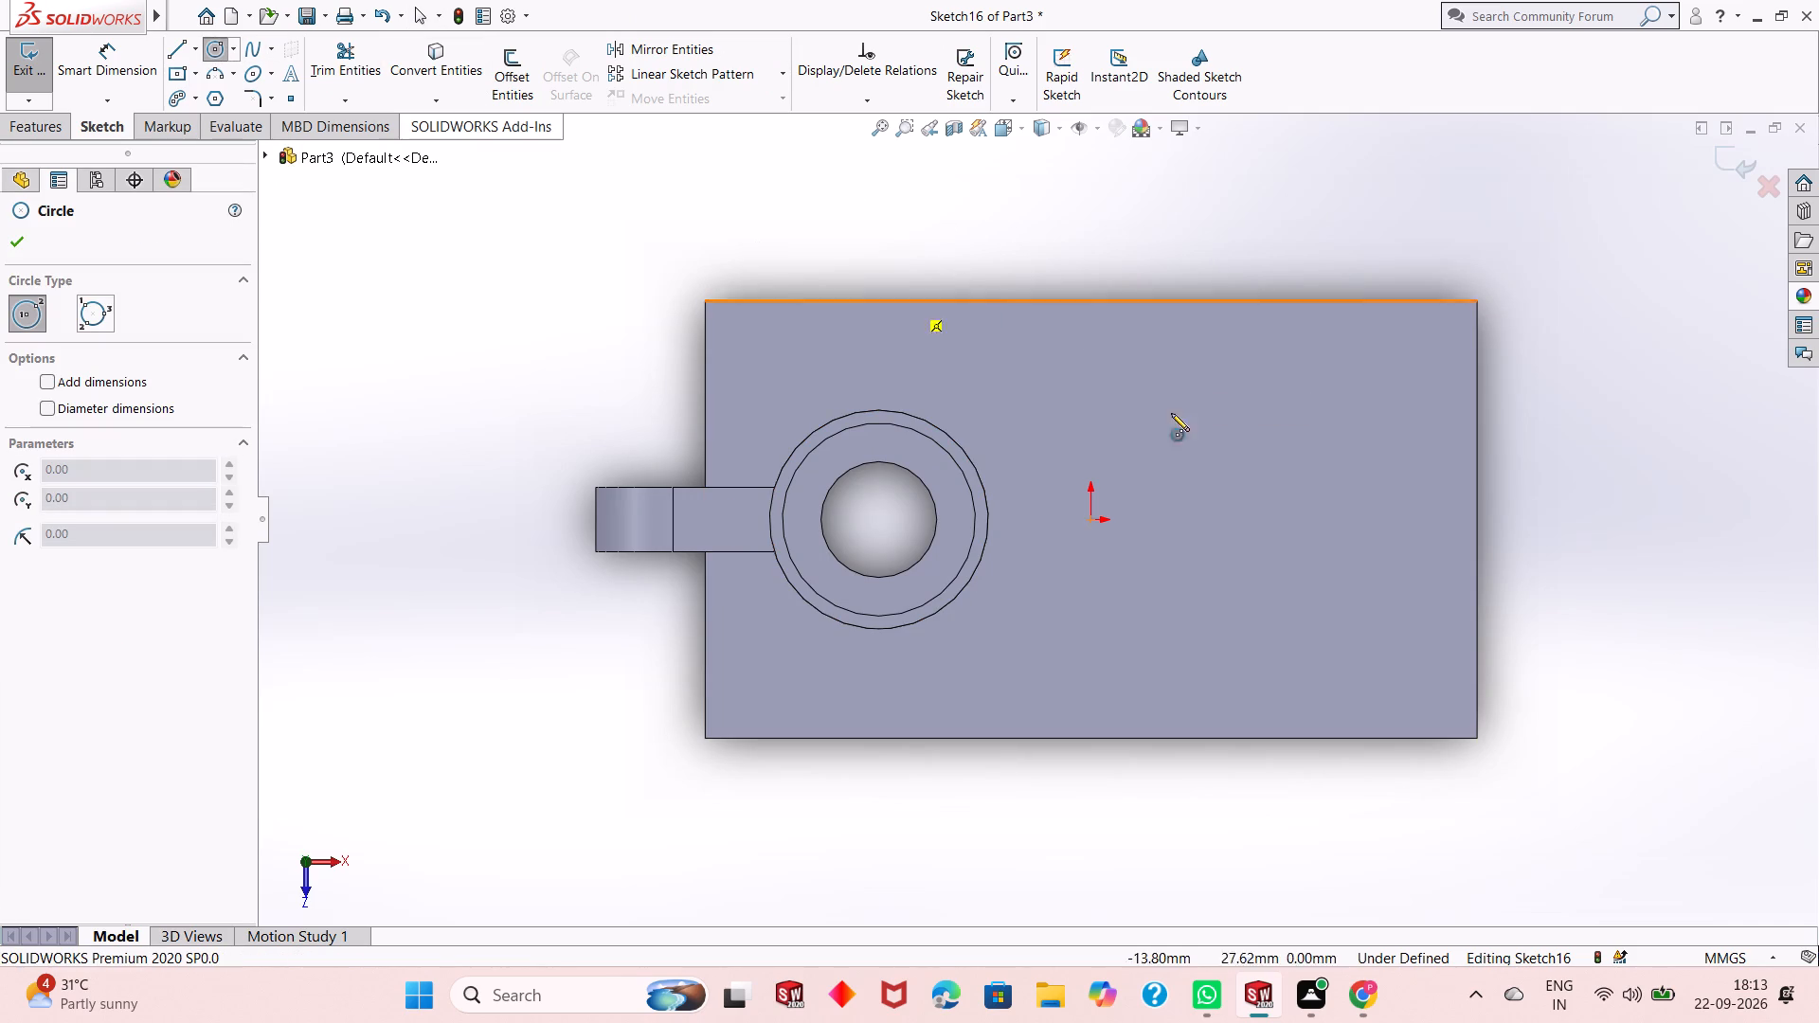
pyautogui.click(1309, 377)
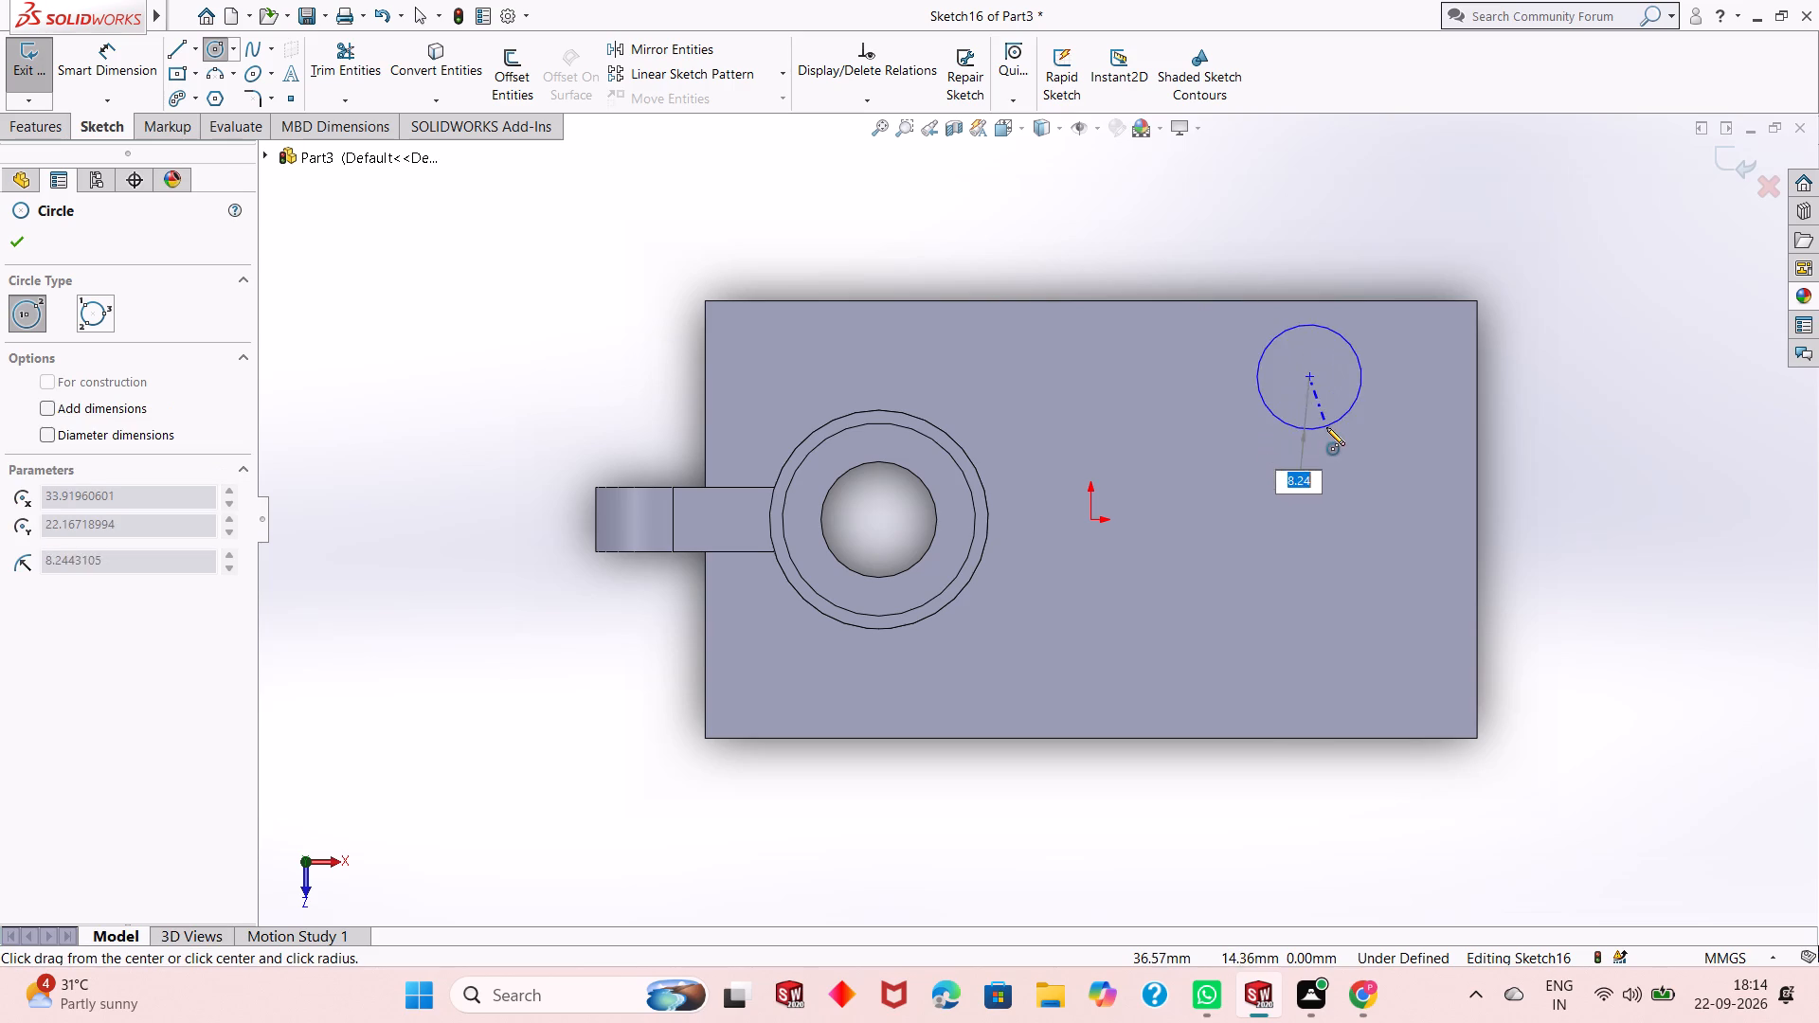
pyautogui.click(1326, 427)
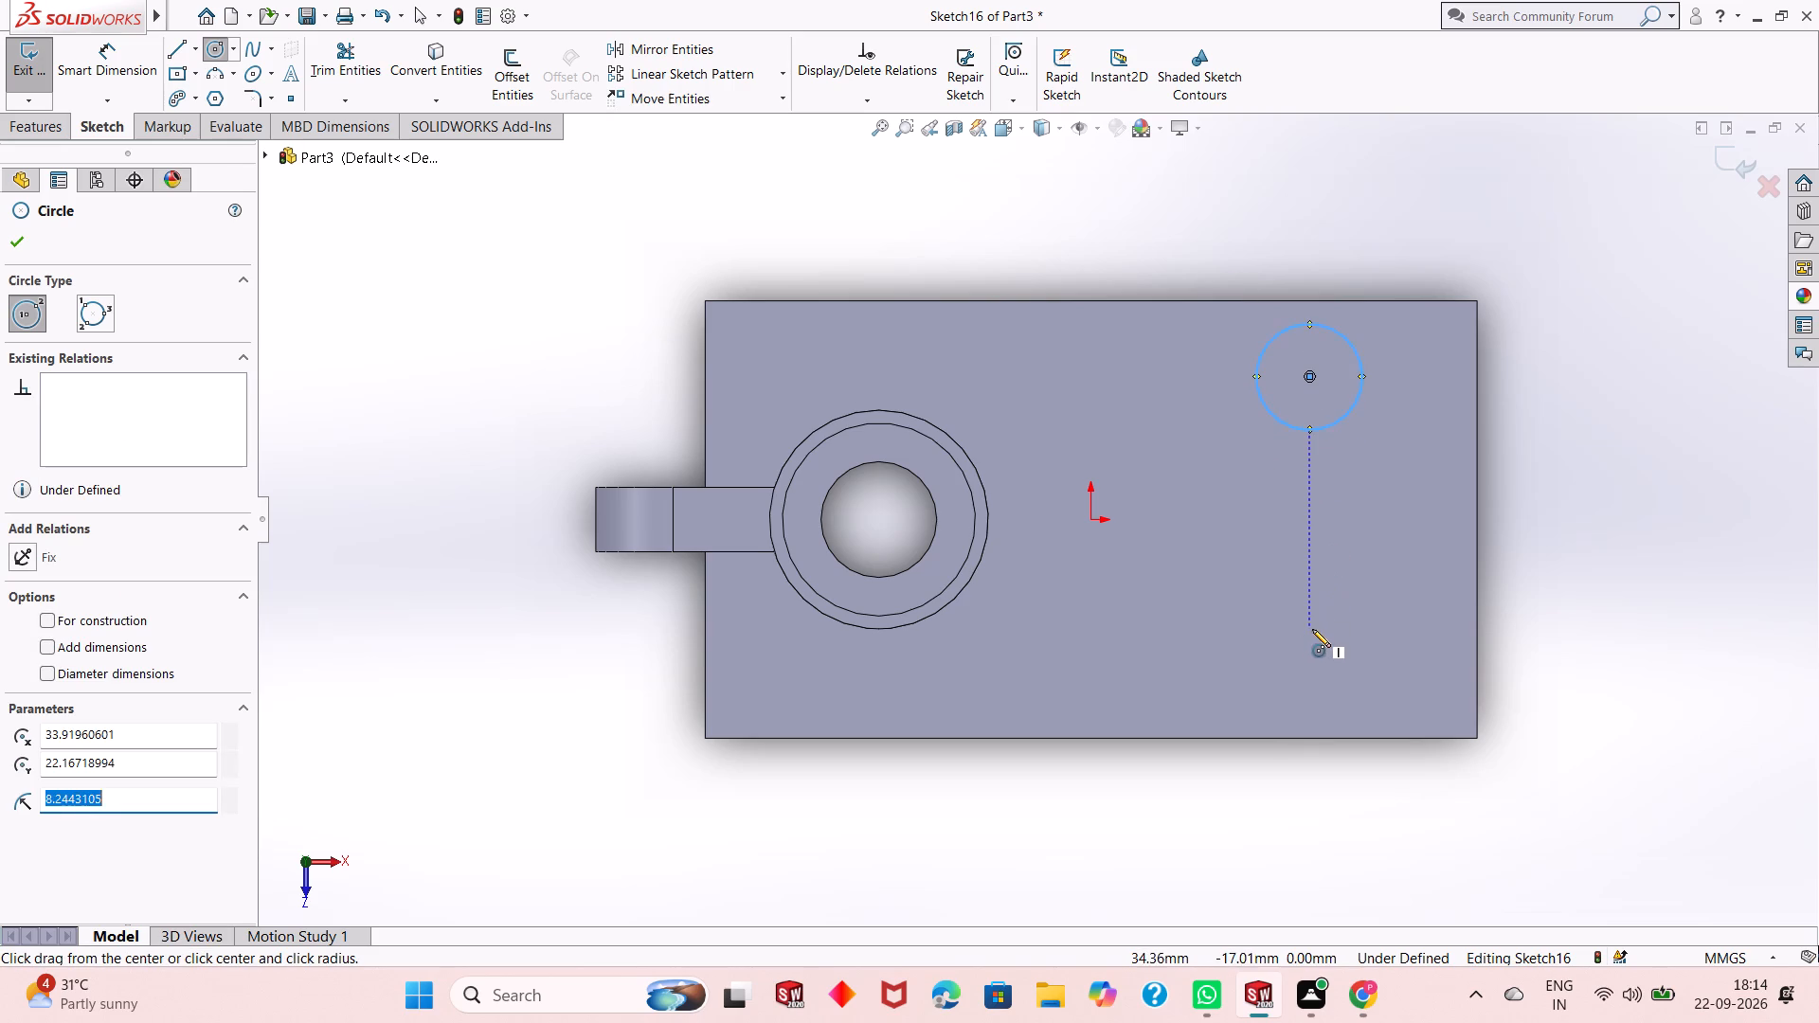
pyautogui.click(1312, 629)
pyautogui.click(1327, 576)
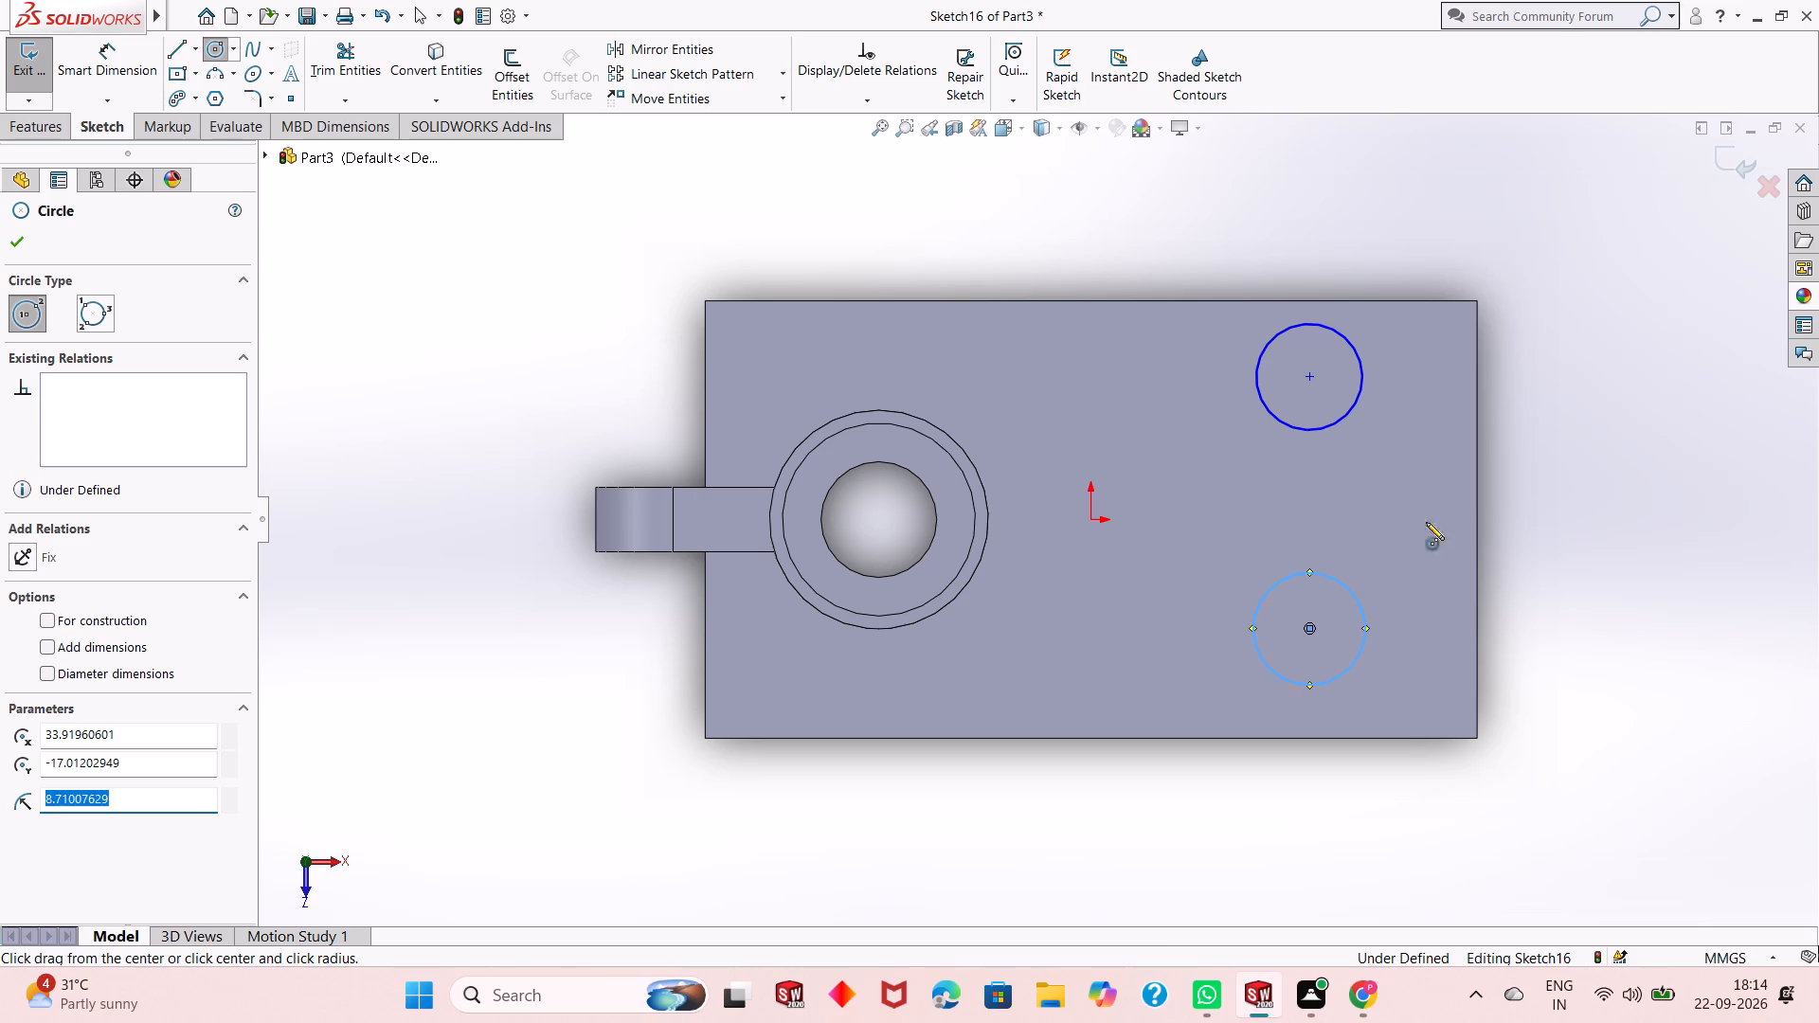
pyautogui.rightClick(1533, 477)
pyautogui.click(1540, 492)
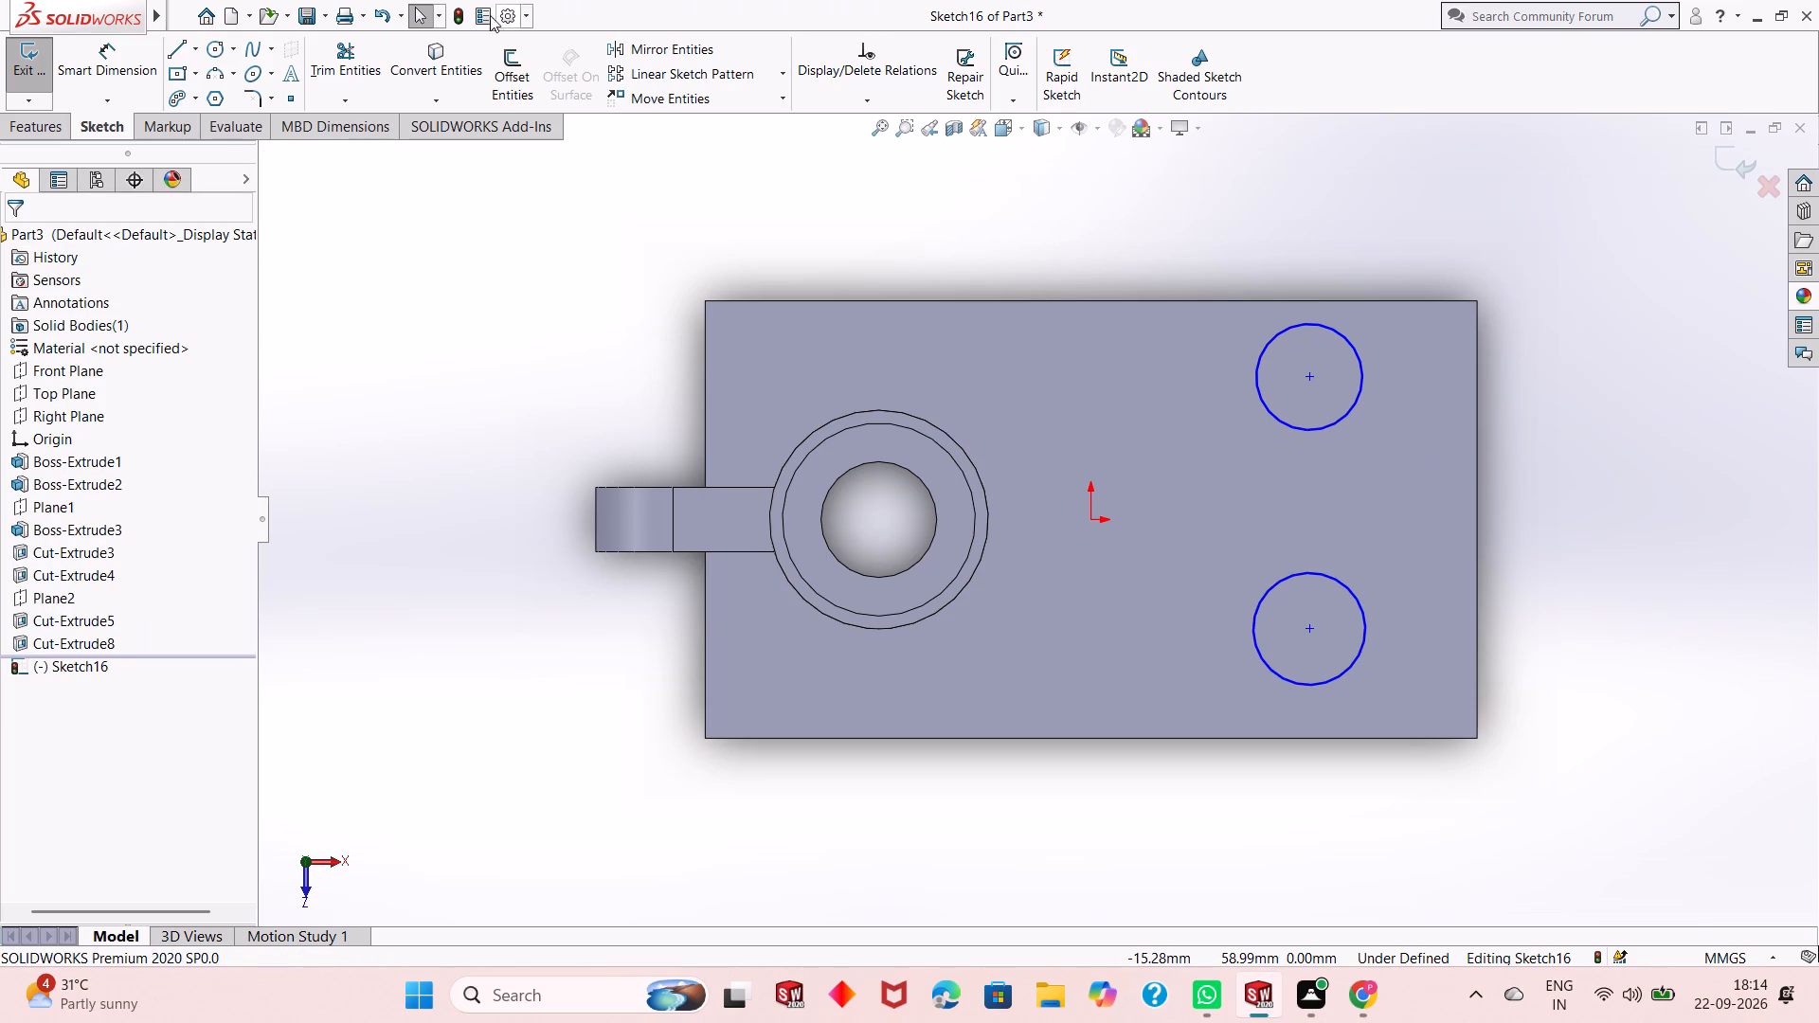
# Dimension both circles on the block's top face to a diameter of 20 mm each.
pyautogui.click(126, 50)
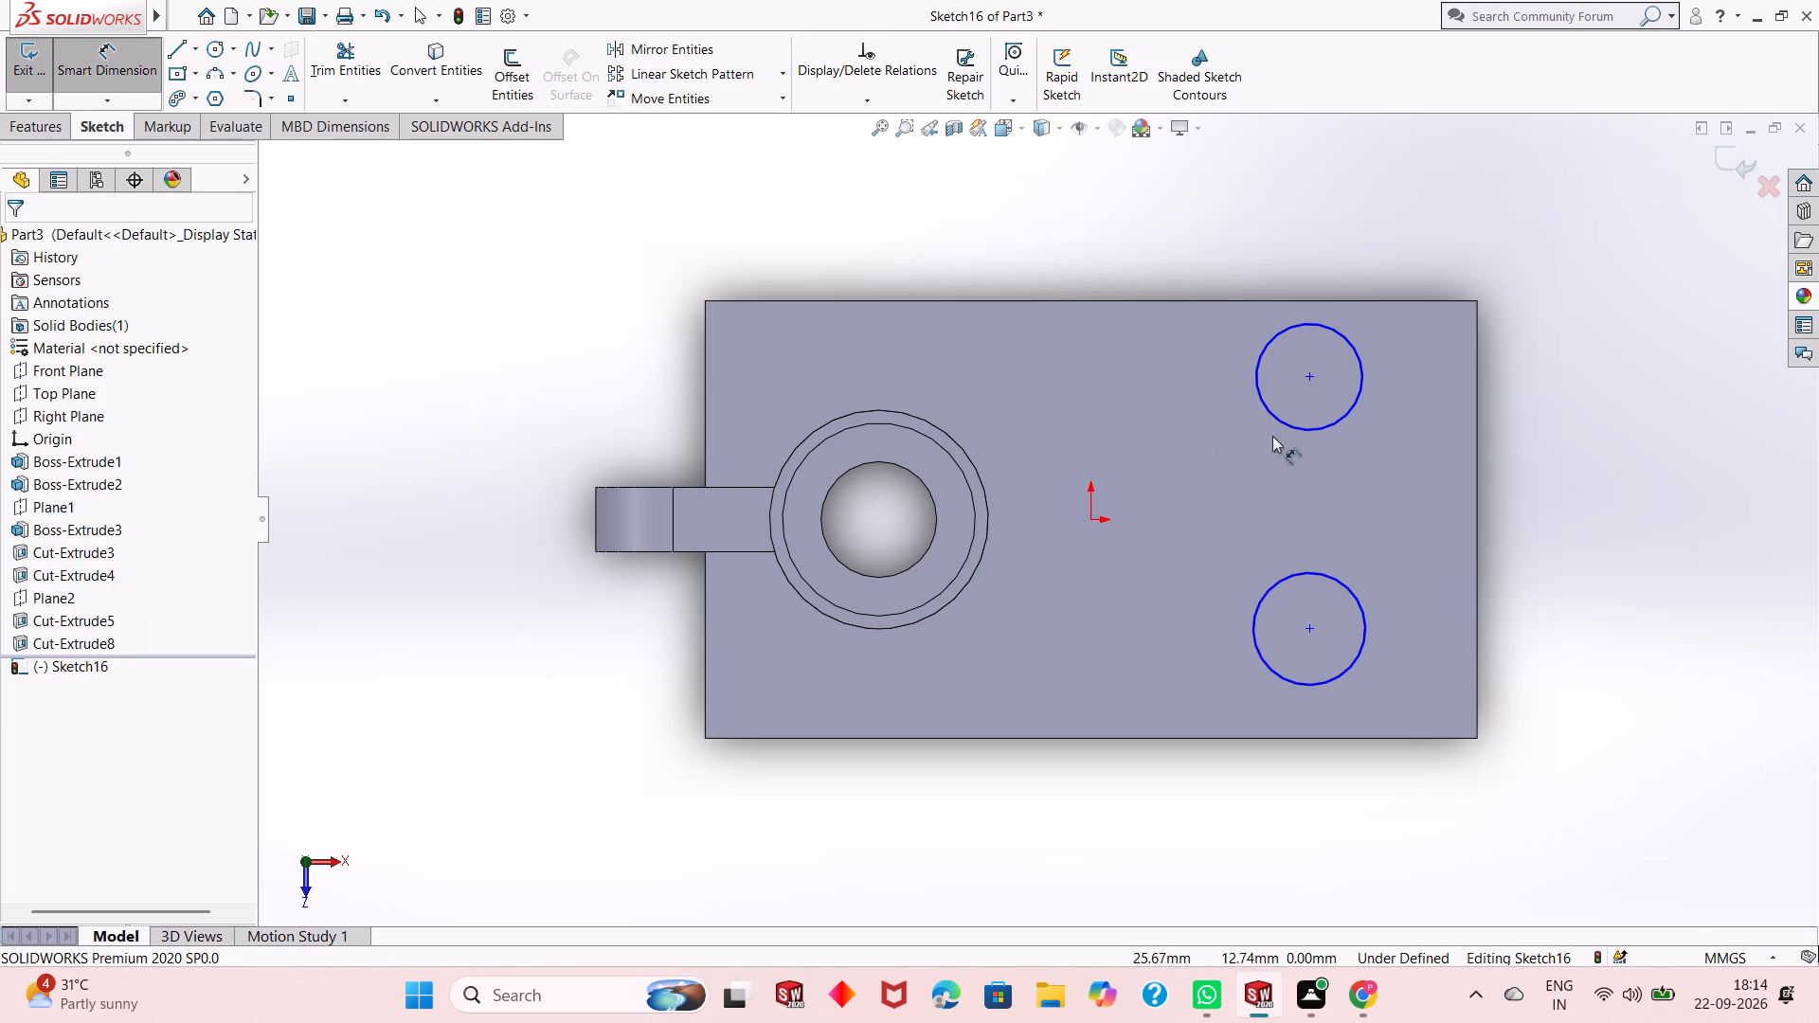
pyautogui.click(1299, 425)
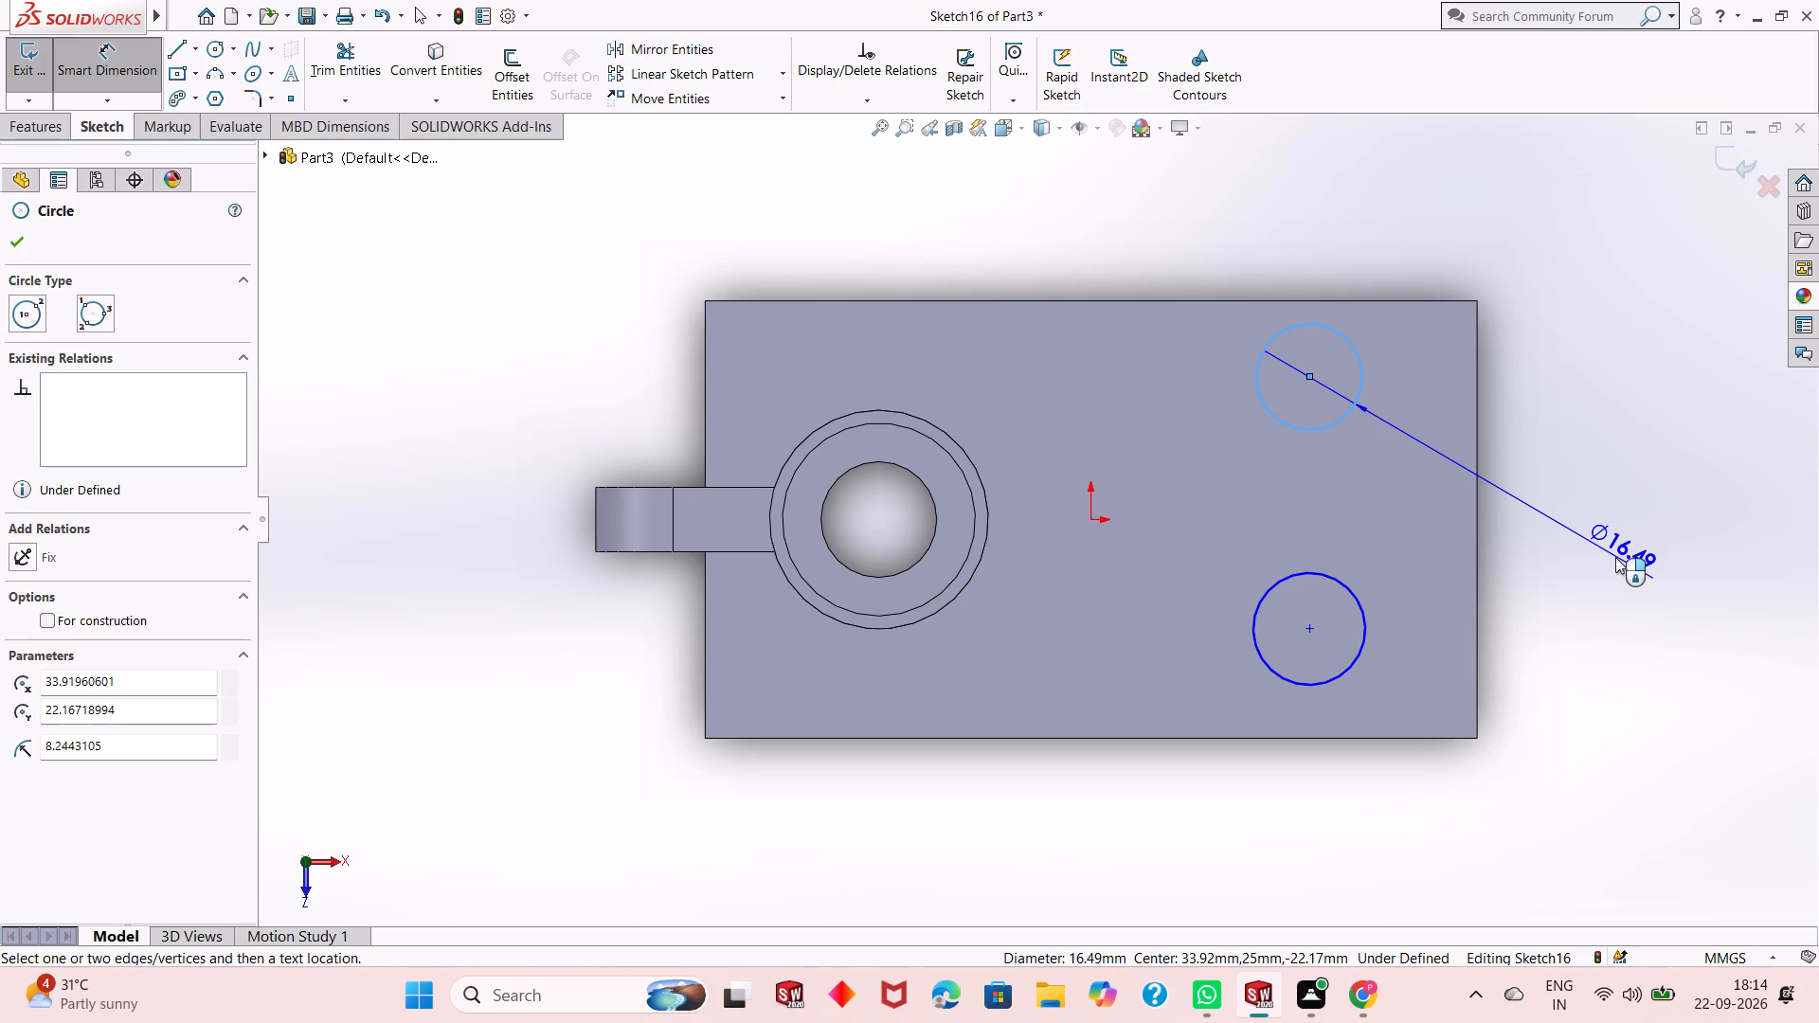
pyautogui.click(1615, 557)
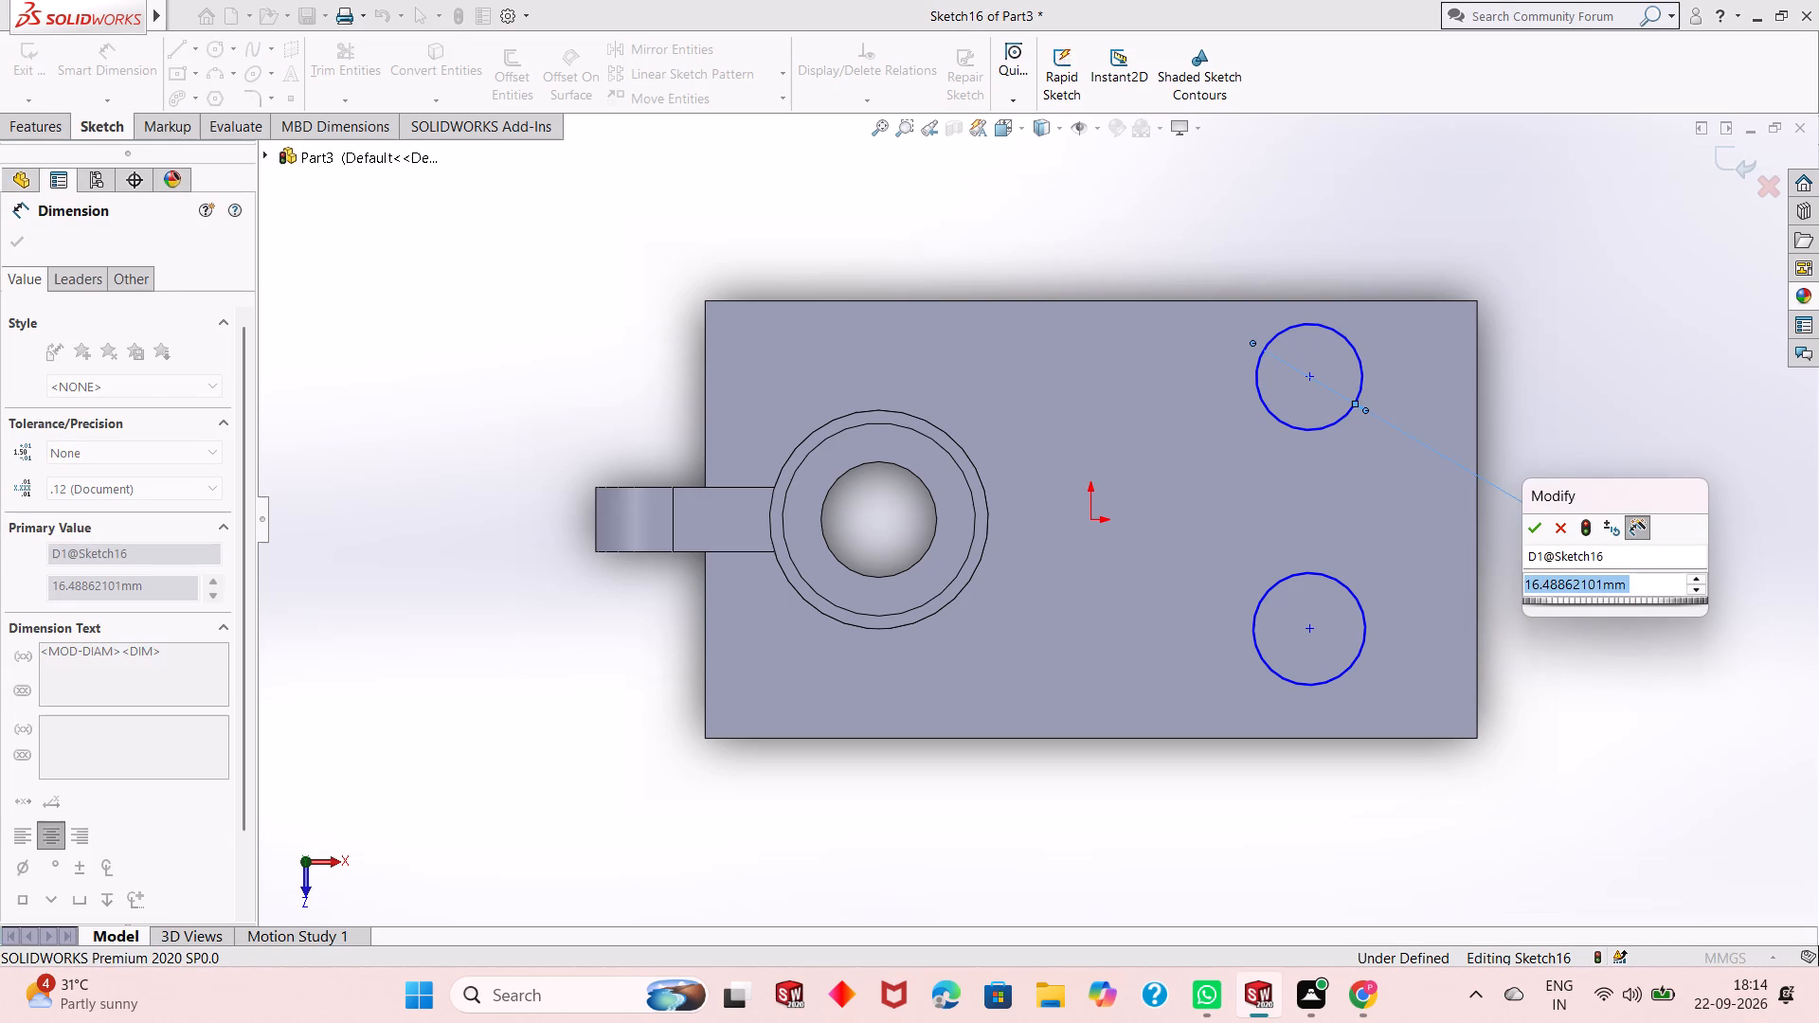
pyautogui.write('20')
pyautogui.press('Return')
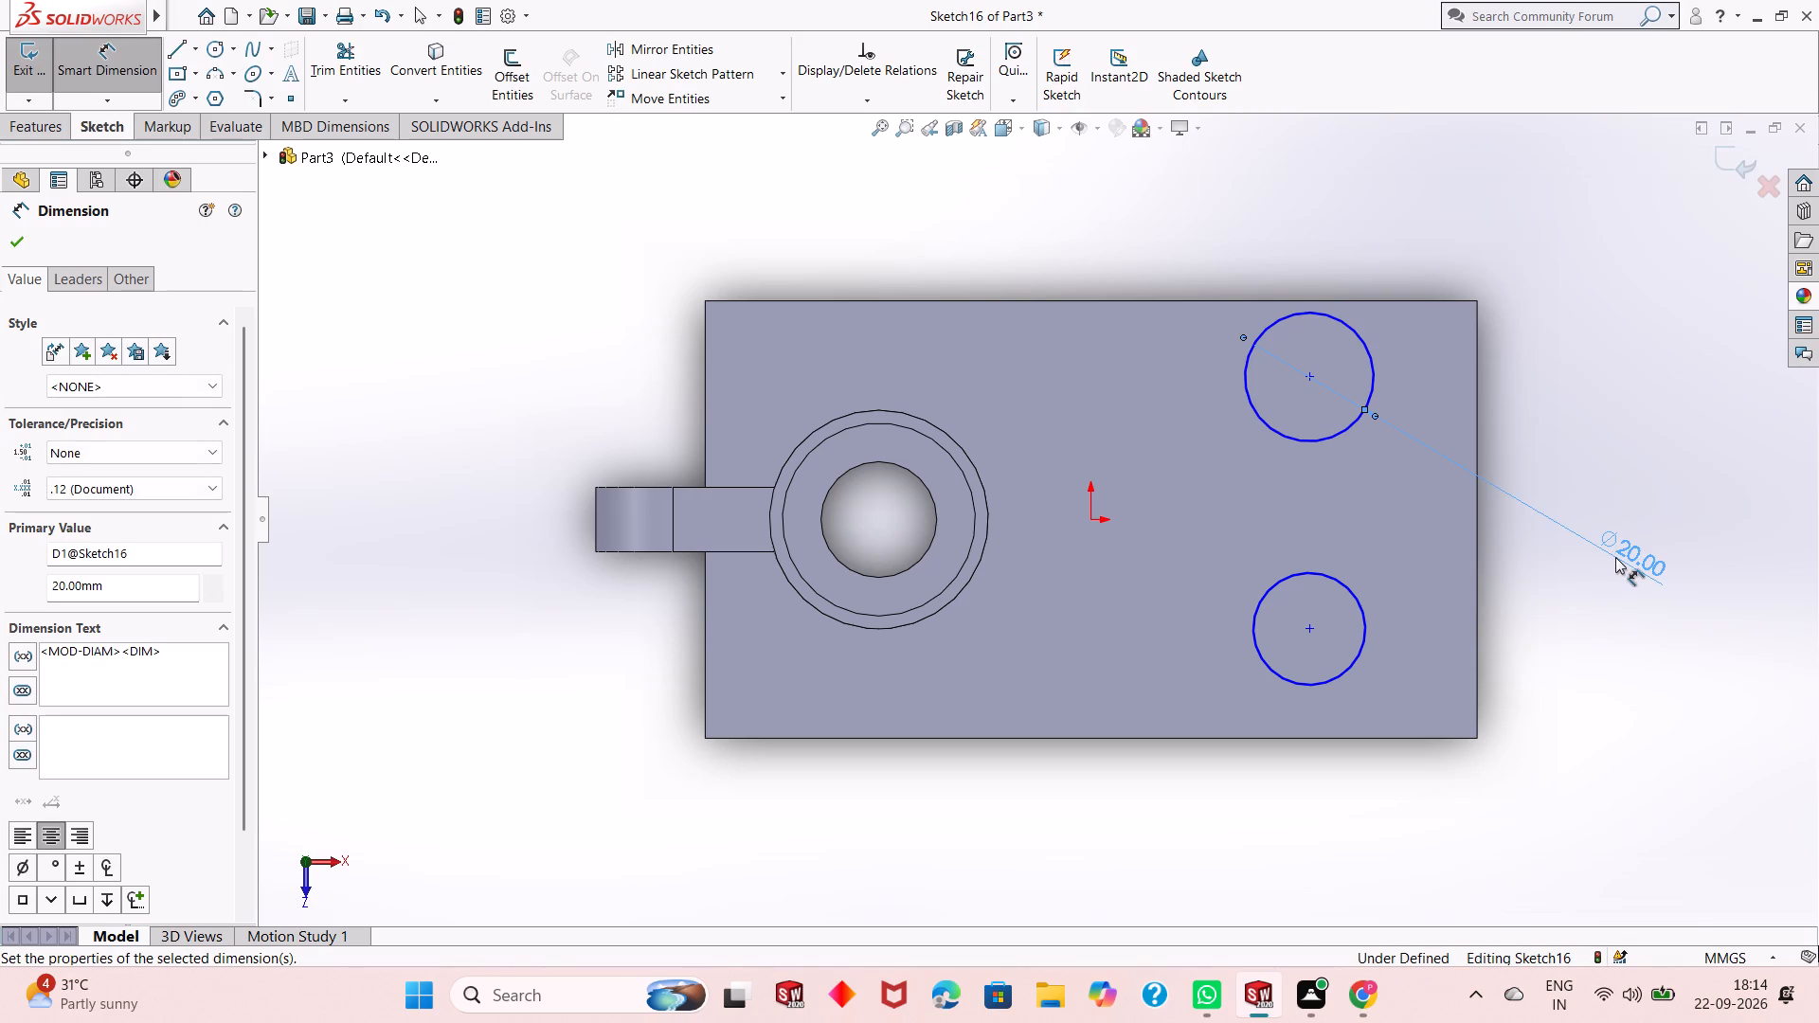
pyautogui.click(1360, 647)
pyautogui.click(1592, 799)
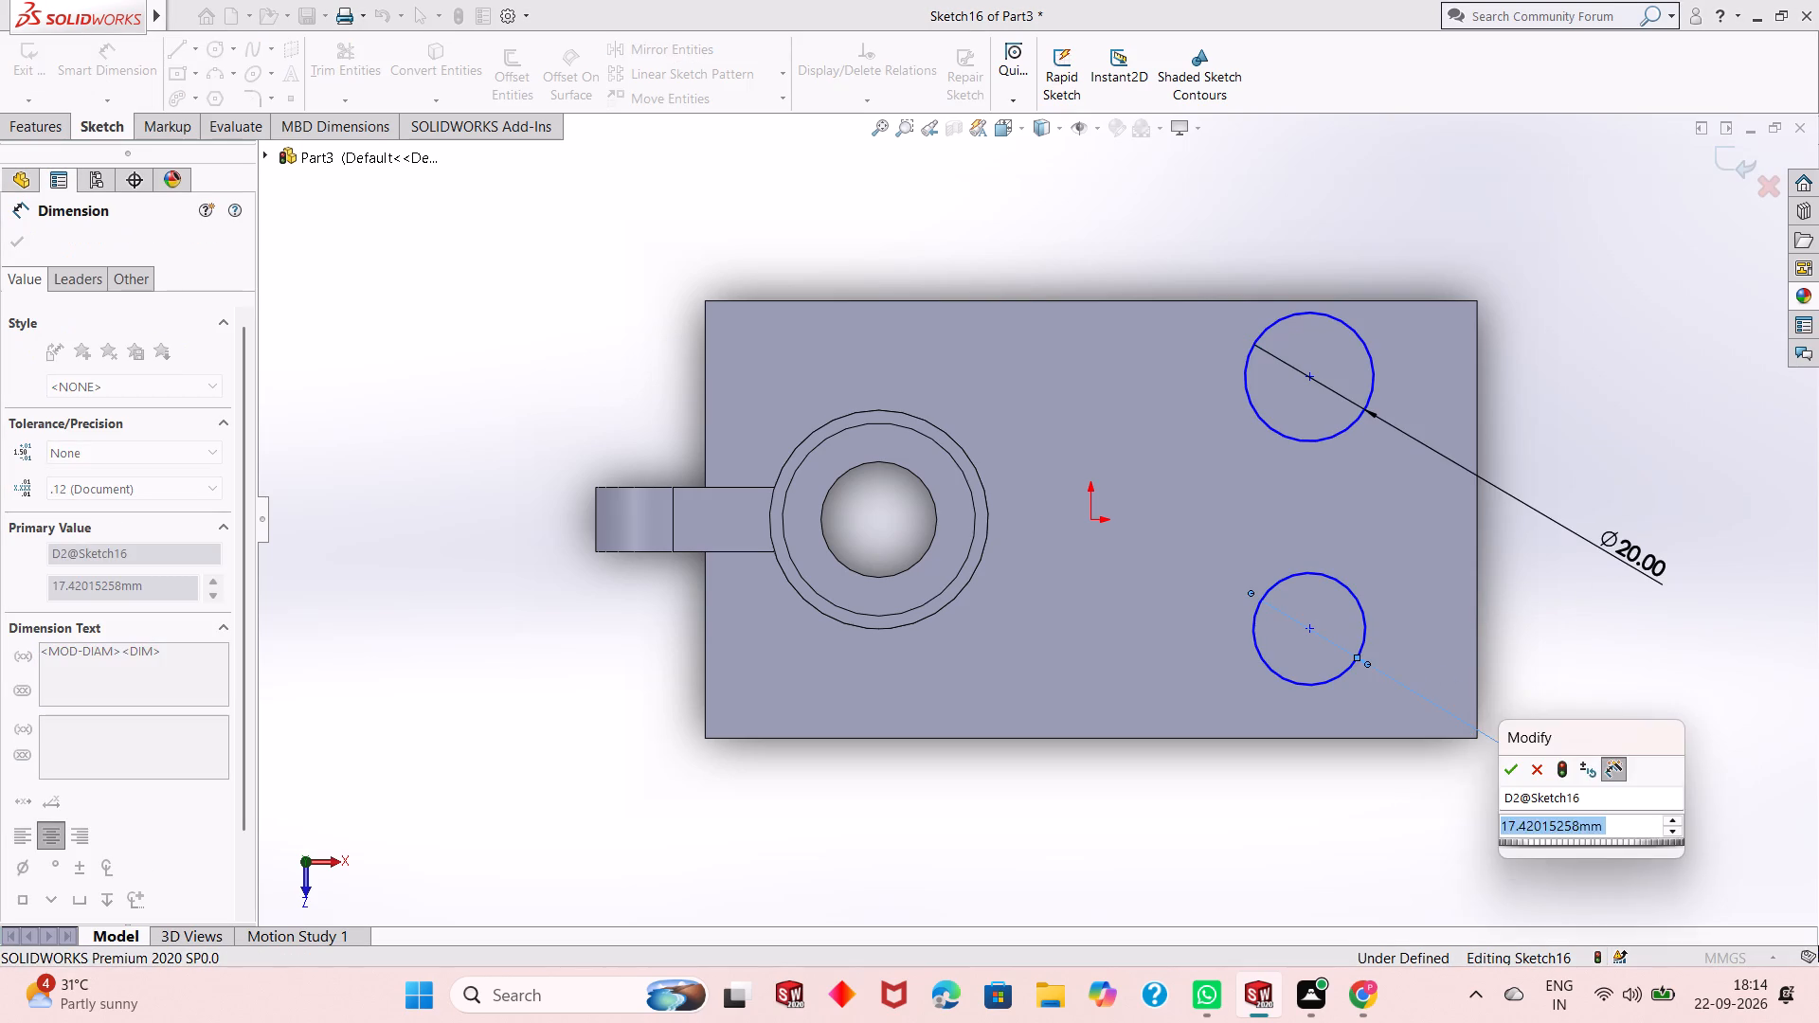
pyautogui.write('20')
pyautogui.press('Return')
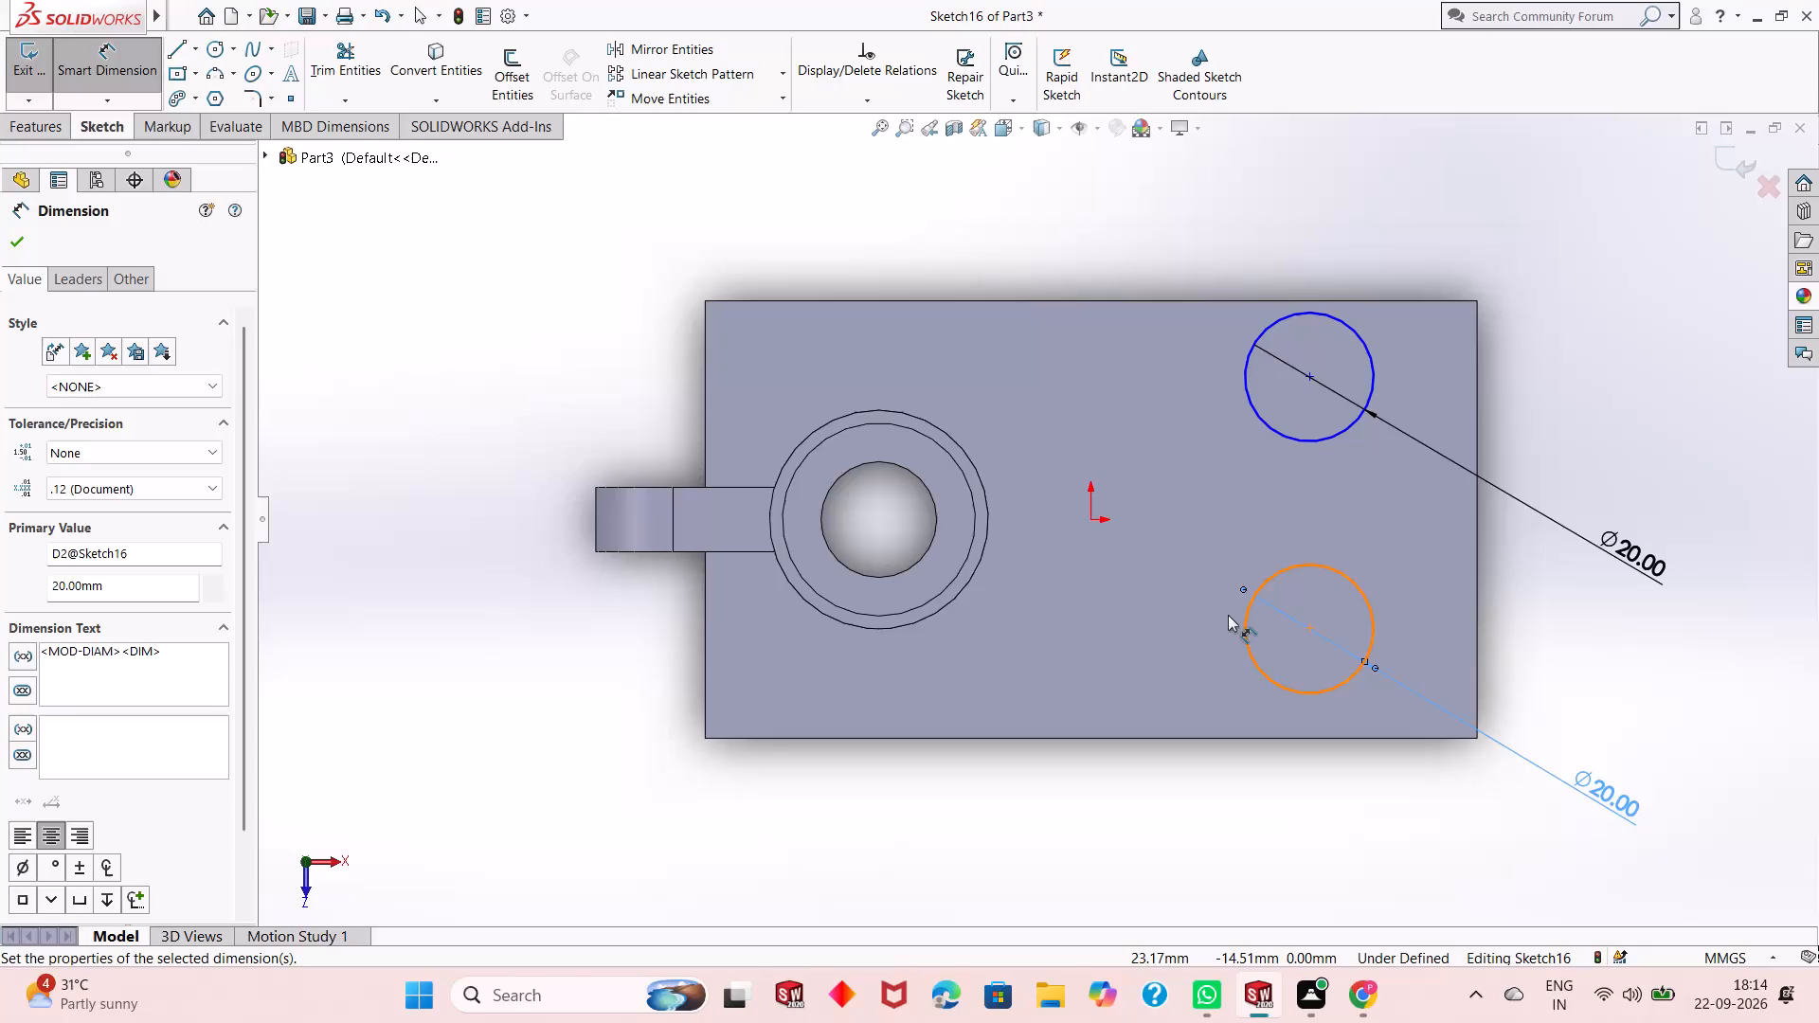
# Set the centre-to-centre distance between the two 20 mm circles to 34 mm.
pyautogui.click(1311, 382)
pyautogui.click(1307, 630)
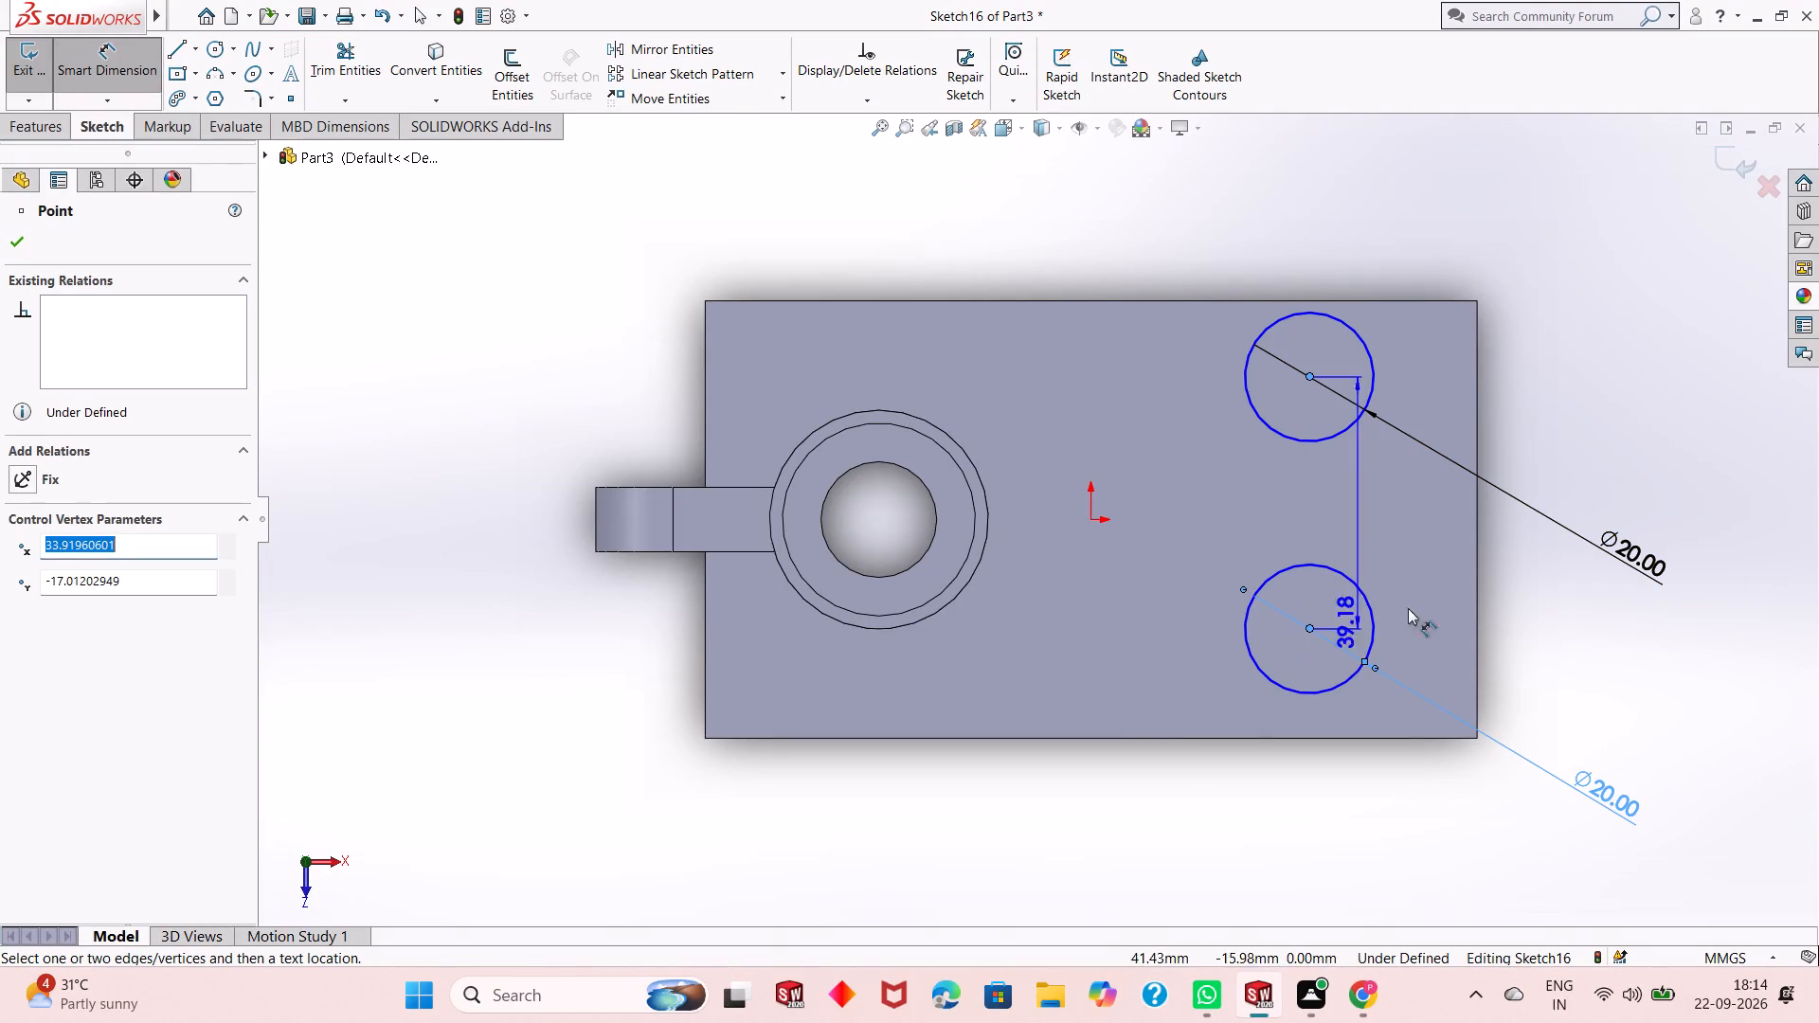
pyautogui.click(1522, 594)
pyautogui.write('34')
pyautogui.press('Return')
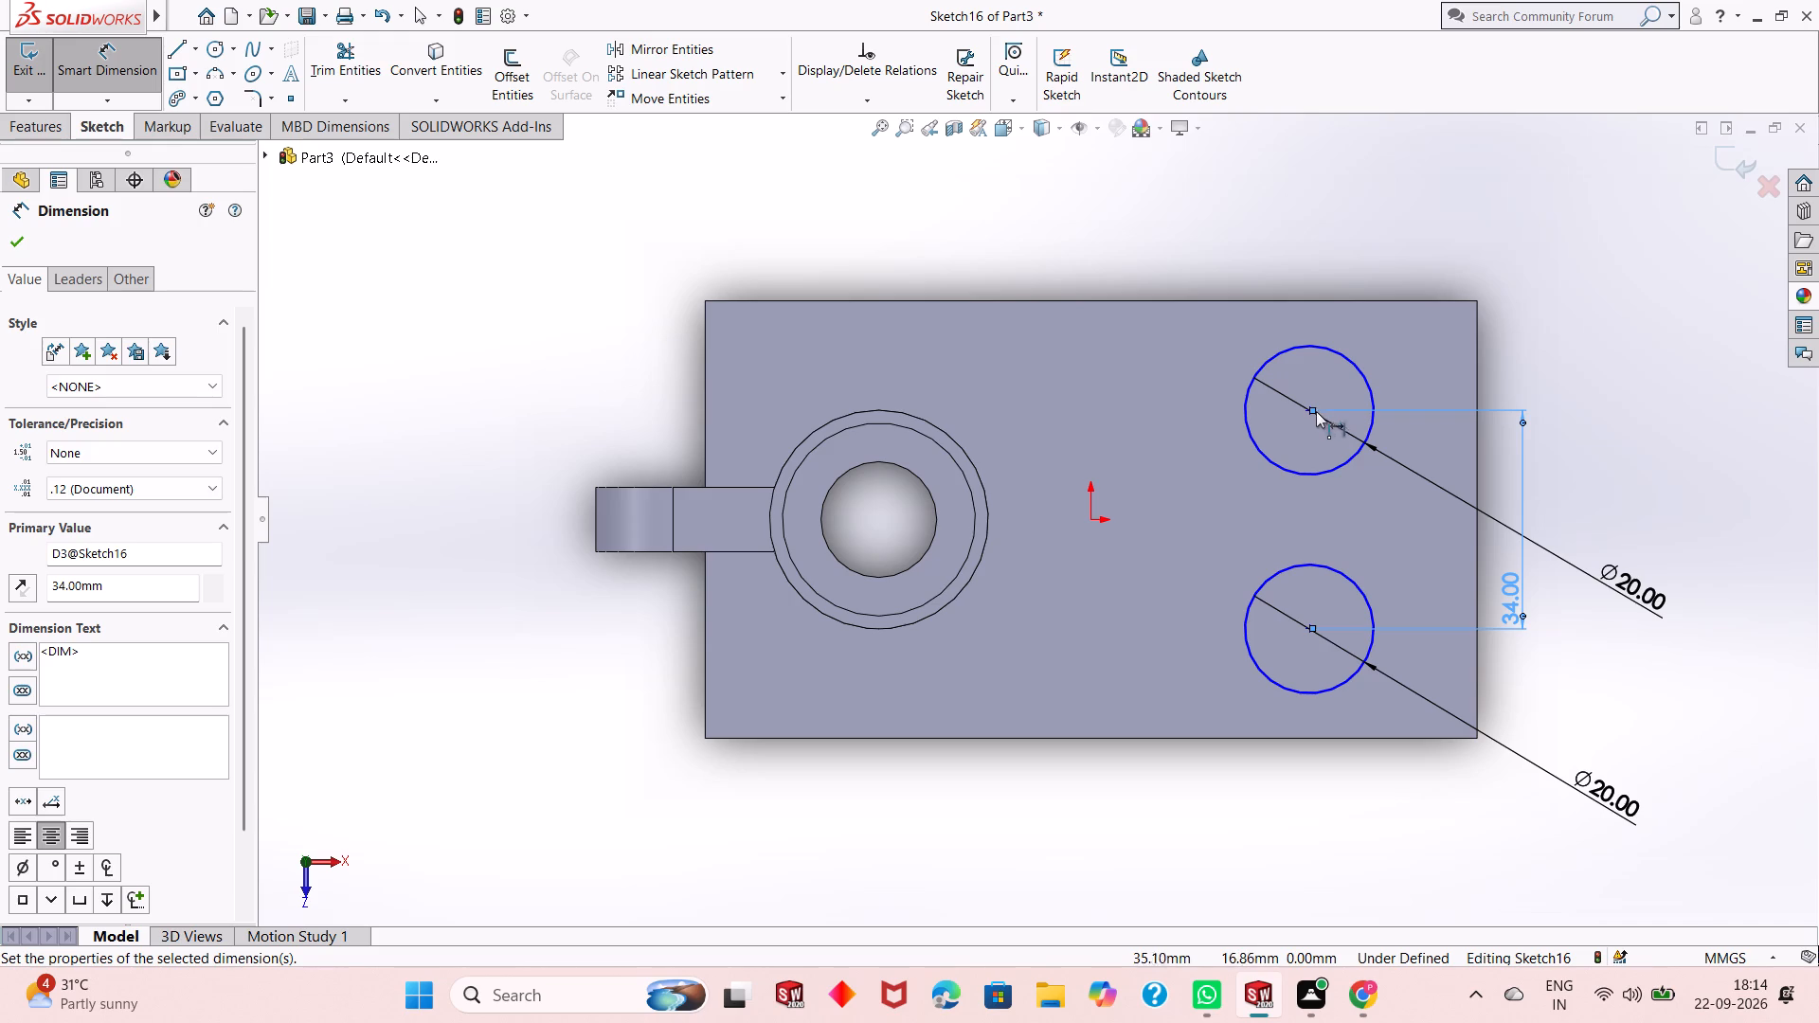
# Dimension each circle's centre 17 mm from its nearest long edge of the block.
pyautogui.click(1306, 412)
pyautogui.click(1323, 304)
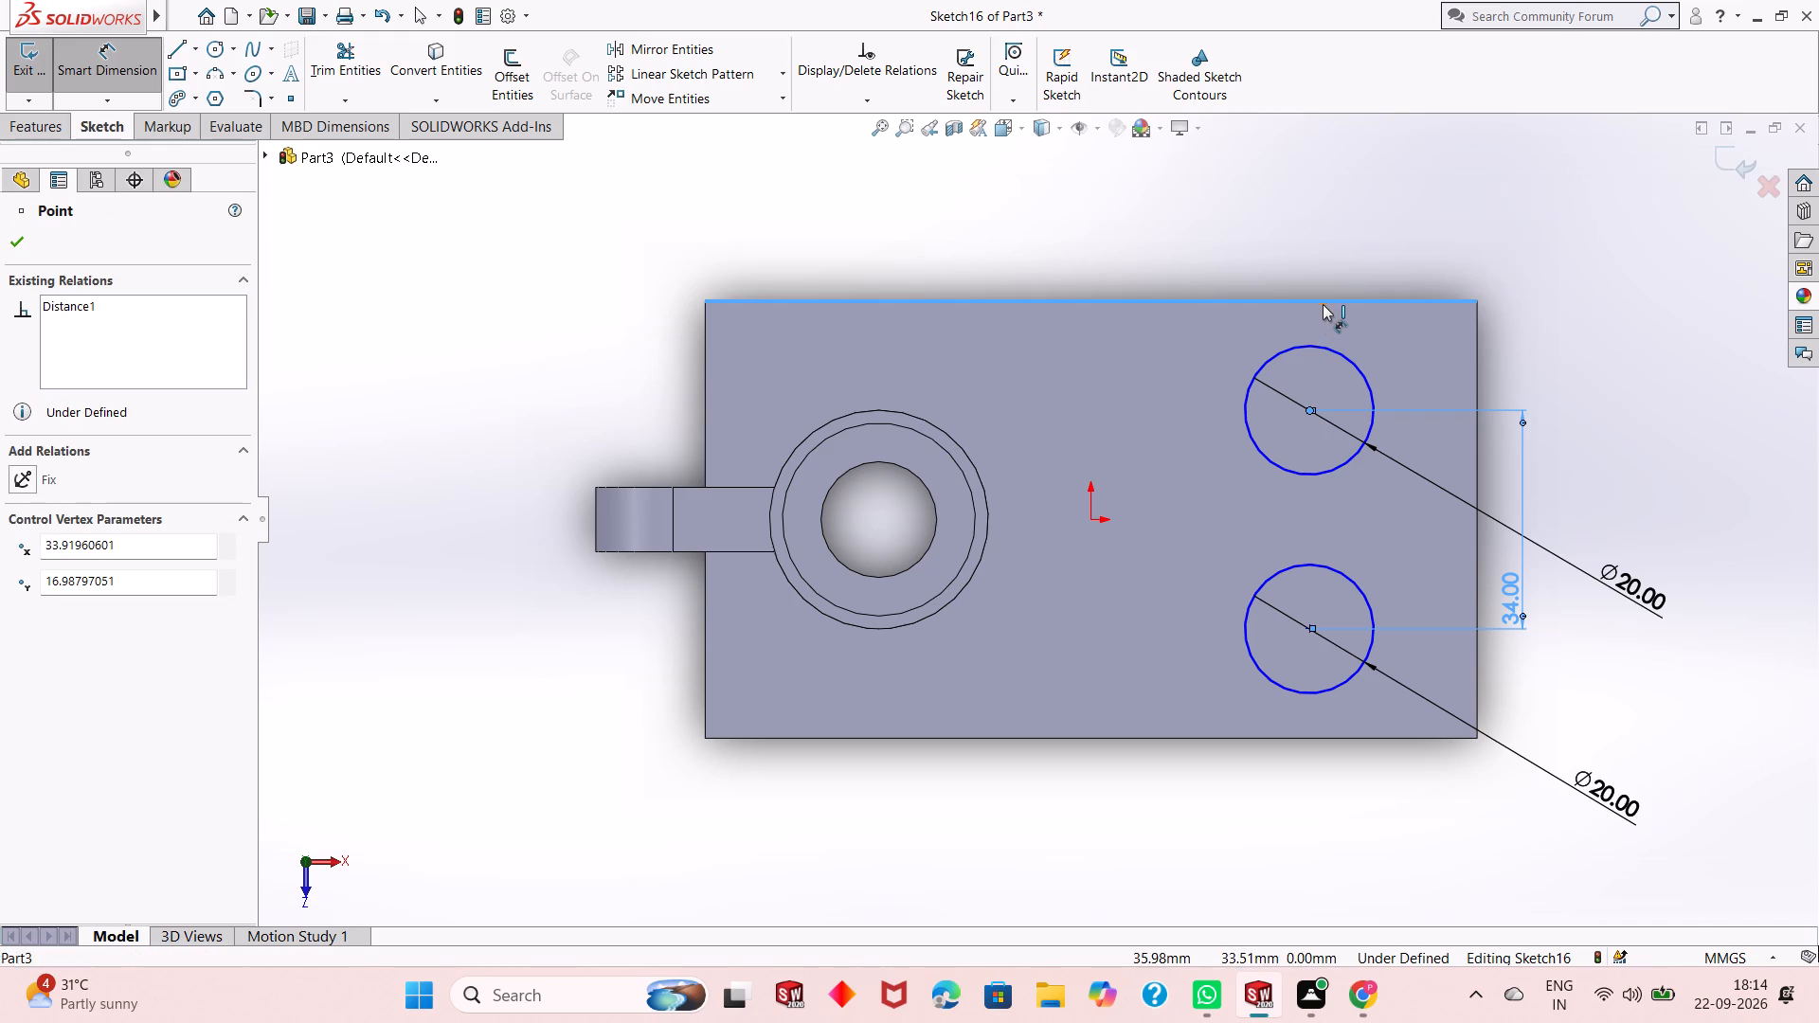
pyautogui.click(1560, 313)
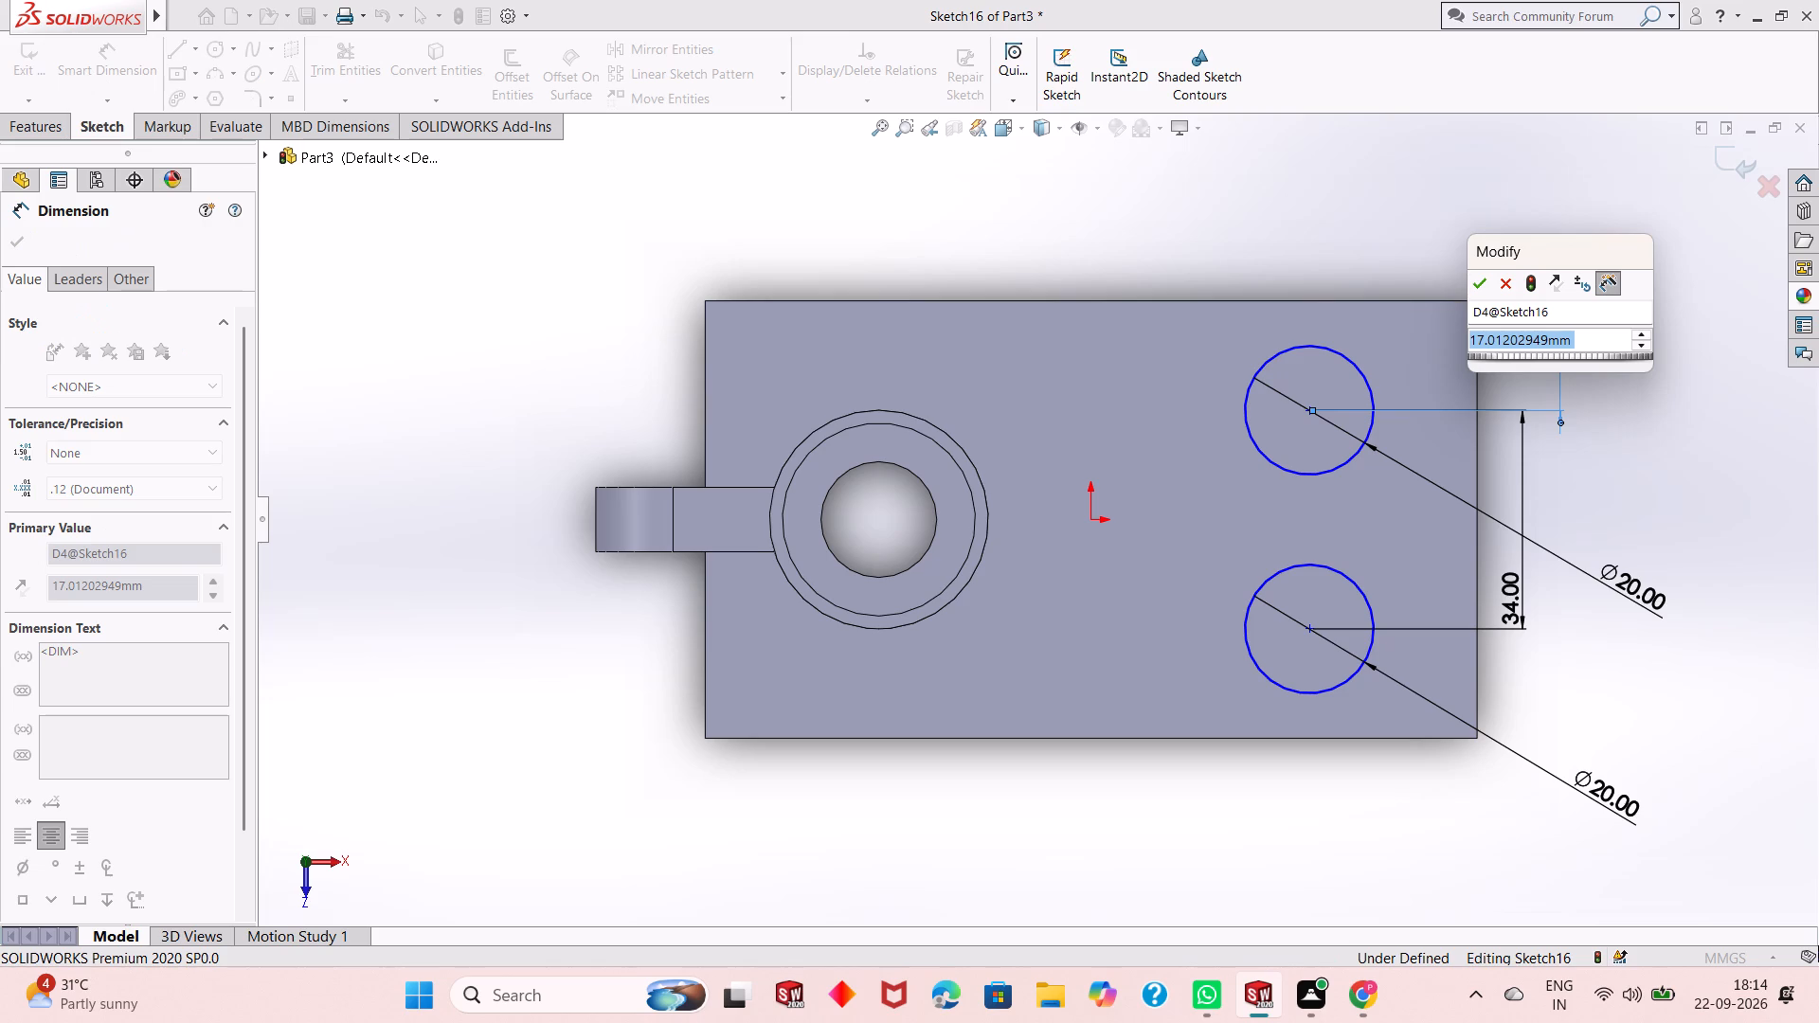
pyautogui.write('17')
pyautogui.press('Return')
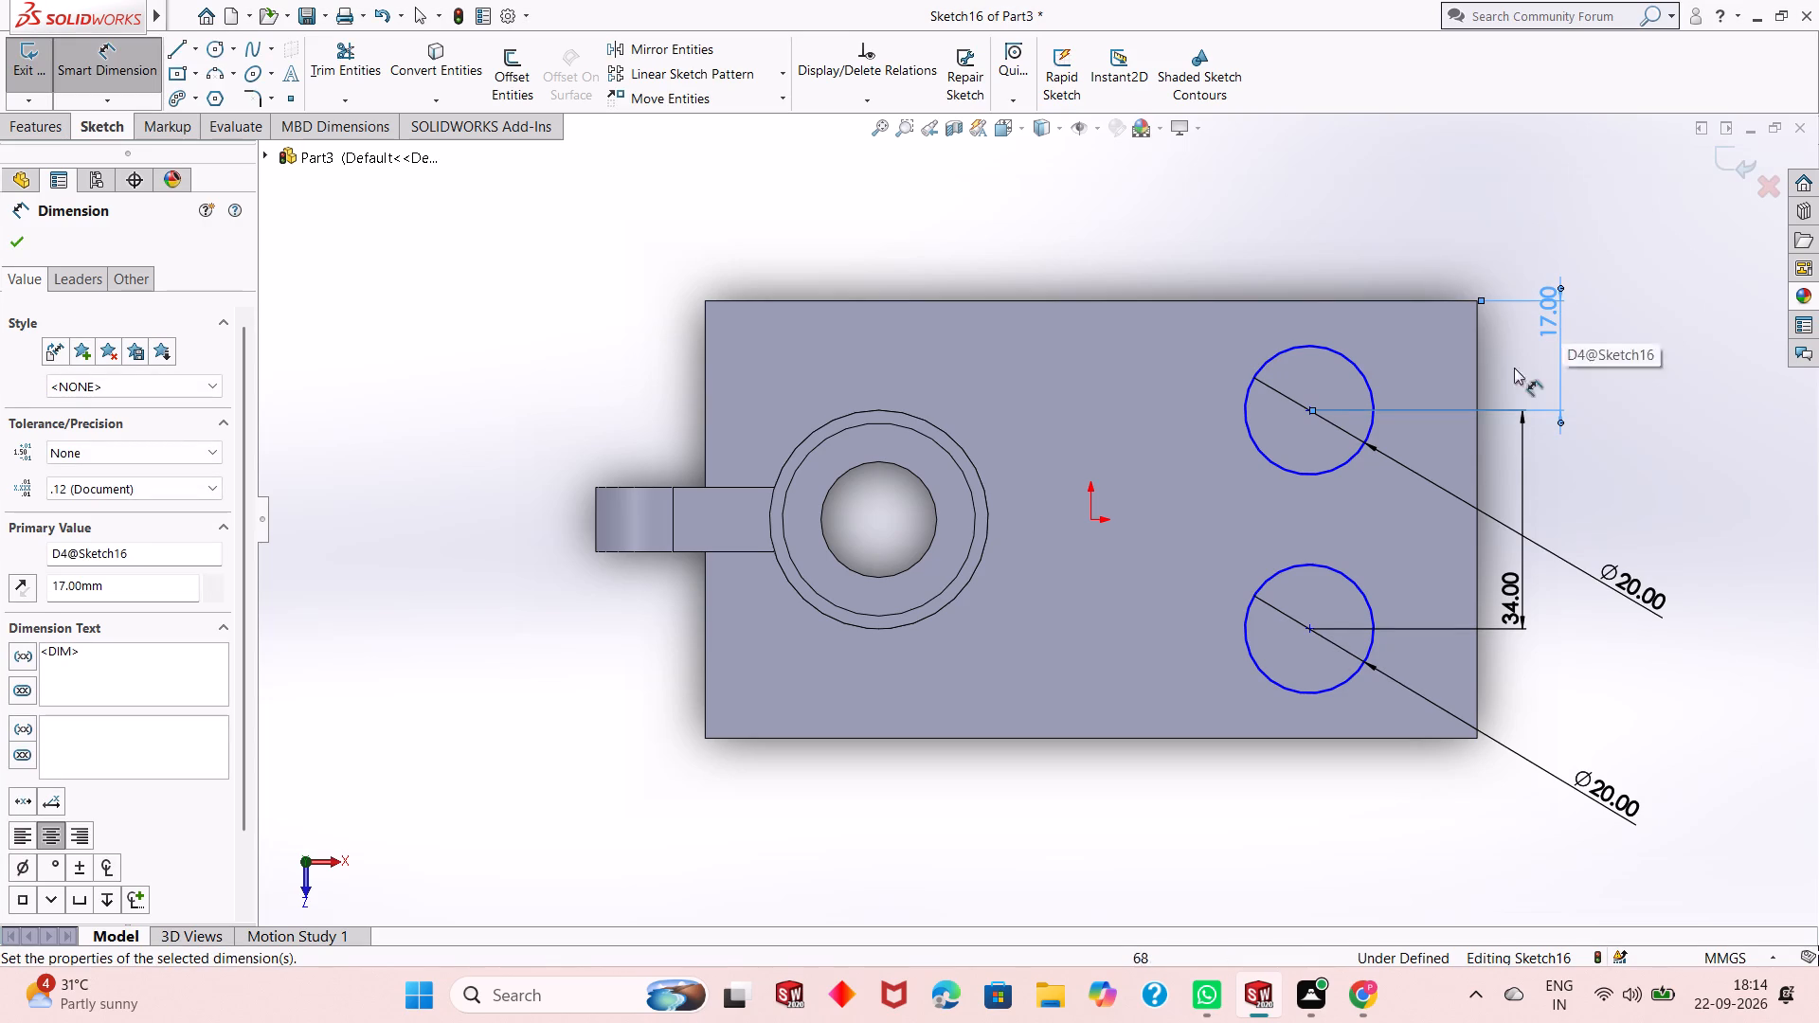
pyautogui.click(1306, 628)
pyautogui.click(1324, 737)
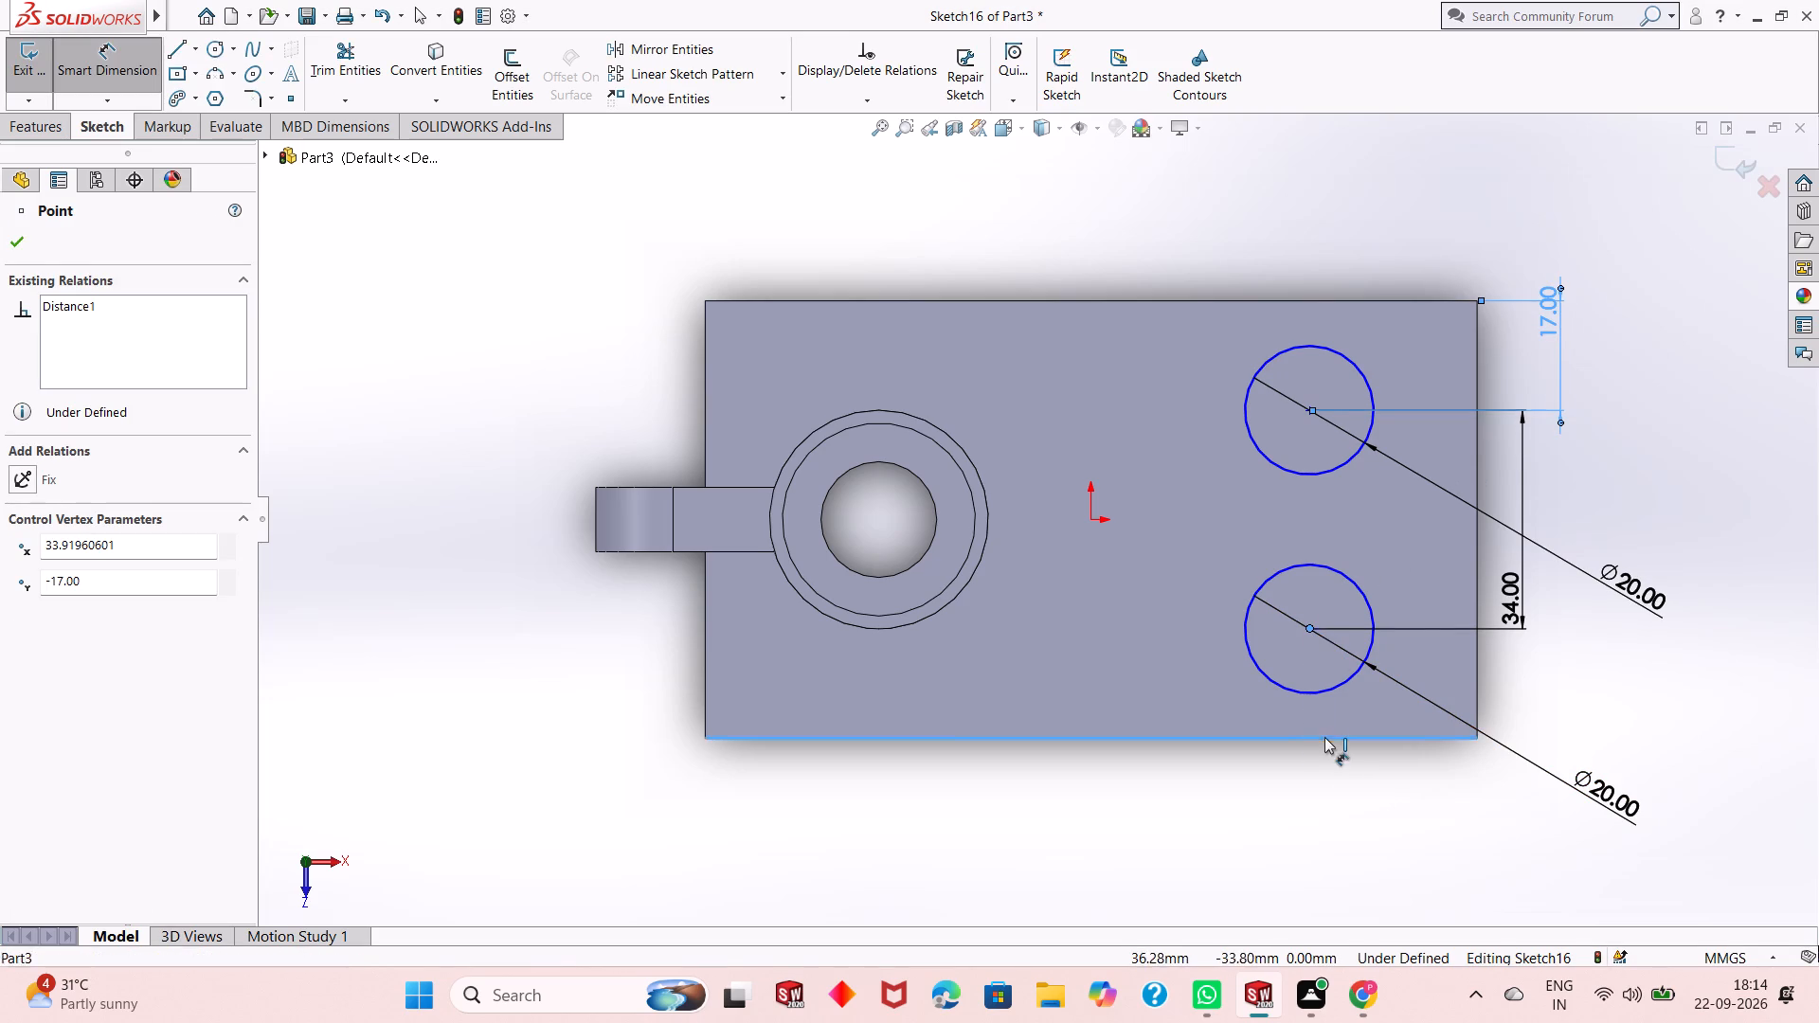
pyautogui.click(1670, 674)
pyautogui.press('Escape')
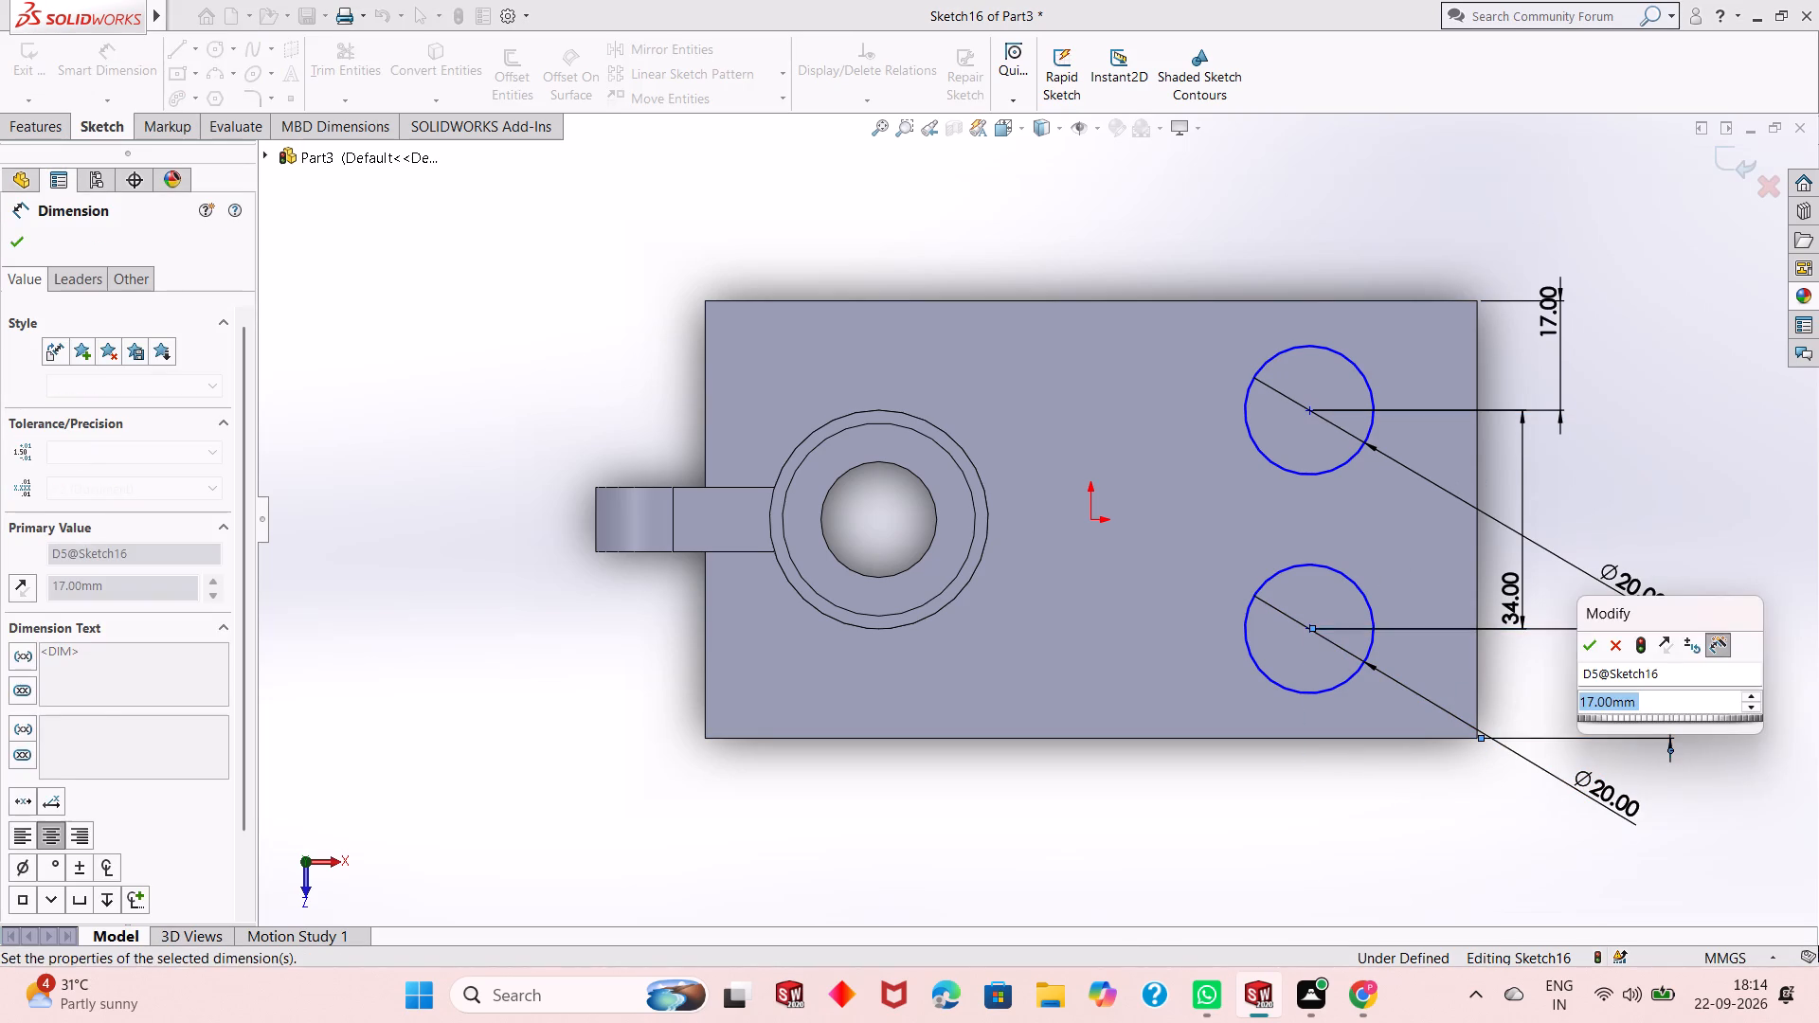
pyautogui.press('Escape')
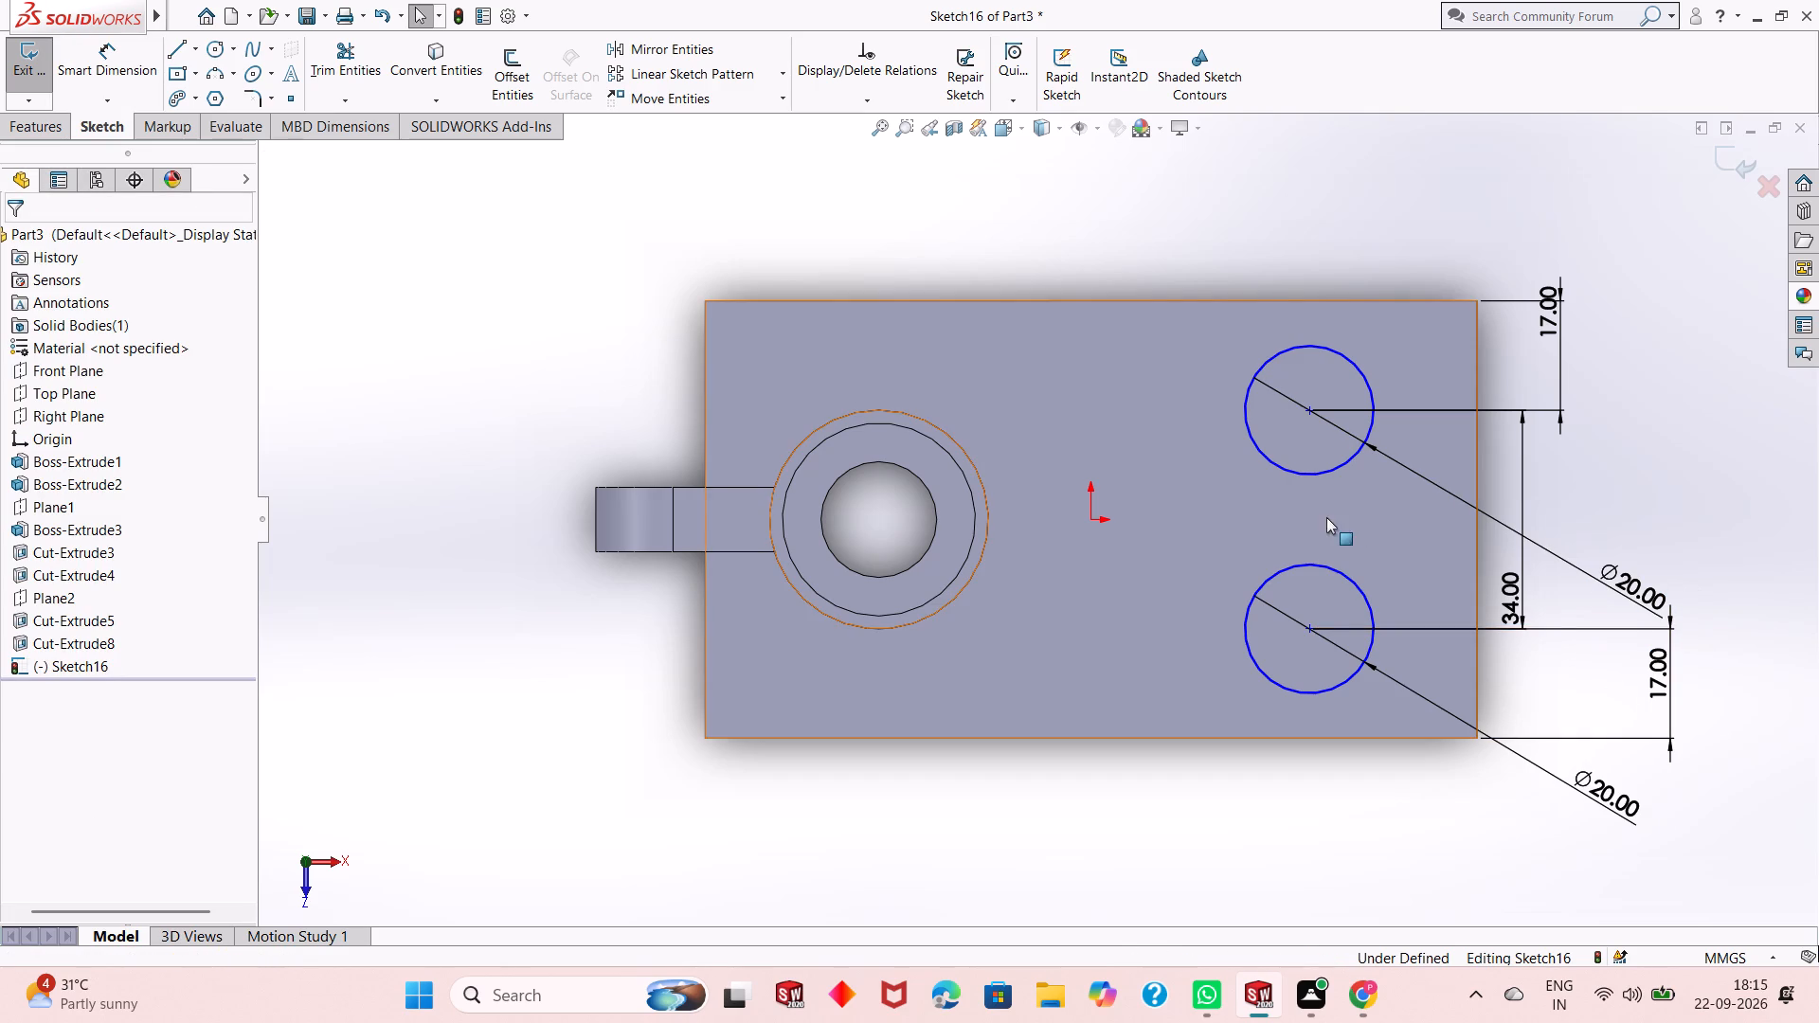
# Dimension the rear circle's centre 18 mm from the block's short end edge away from the boss.
pyautogui.click(103, 71)
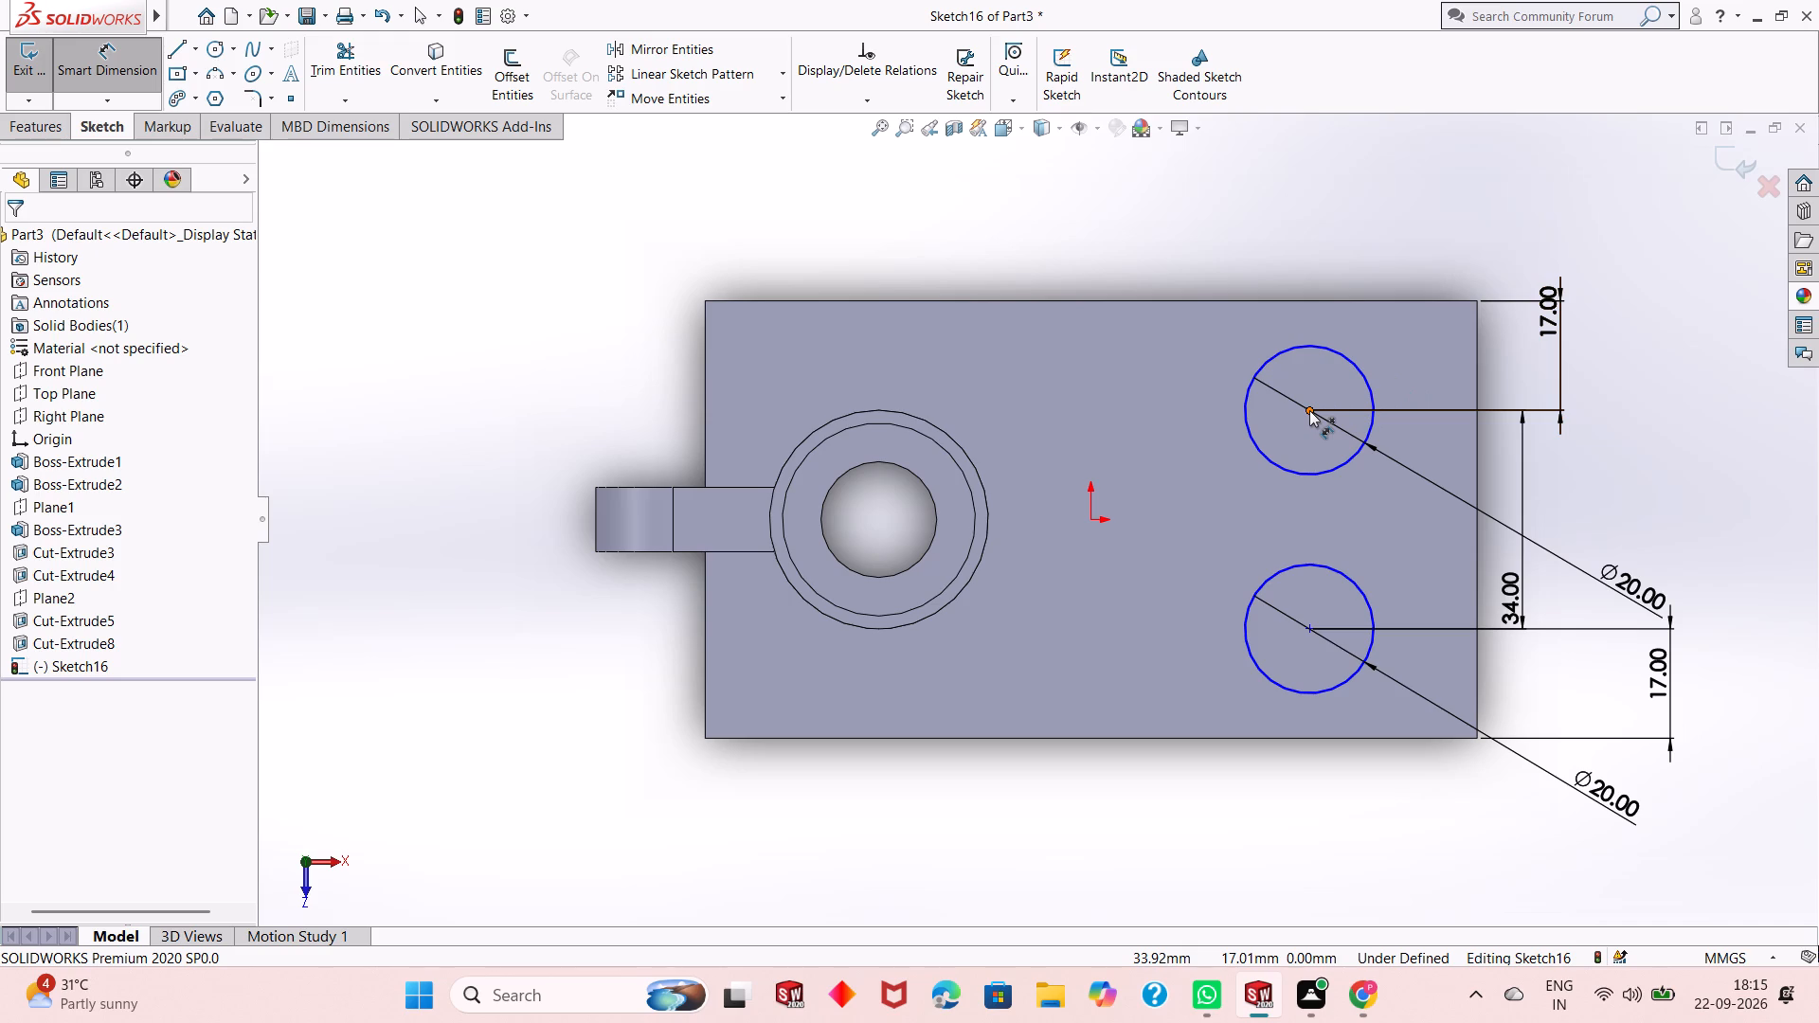
pyautogui.click(1309, 410)
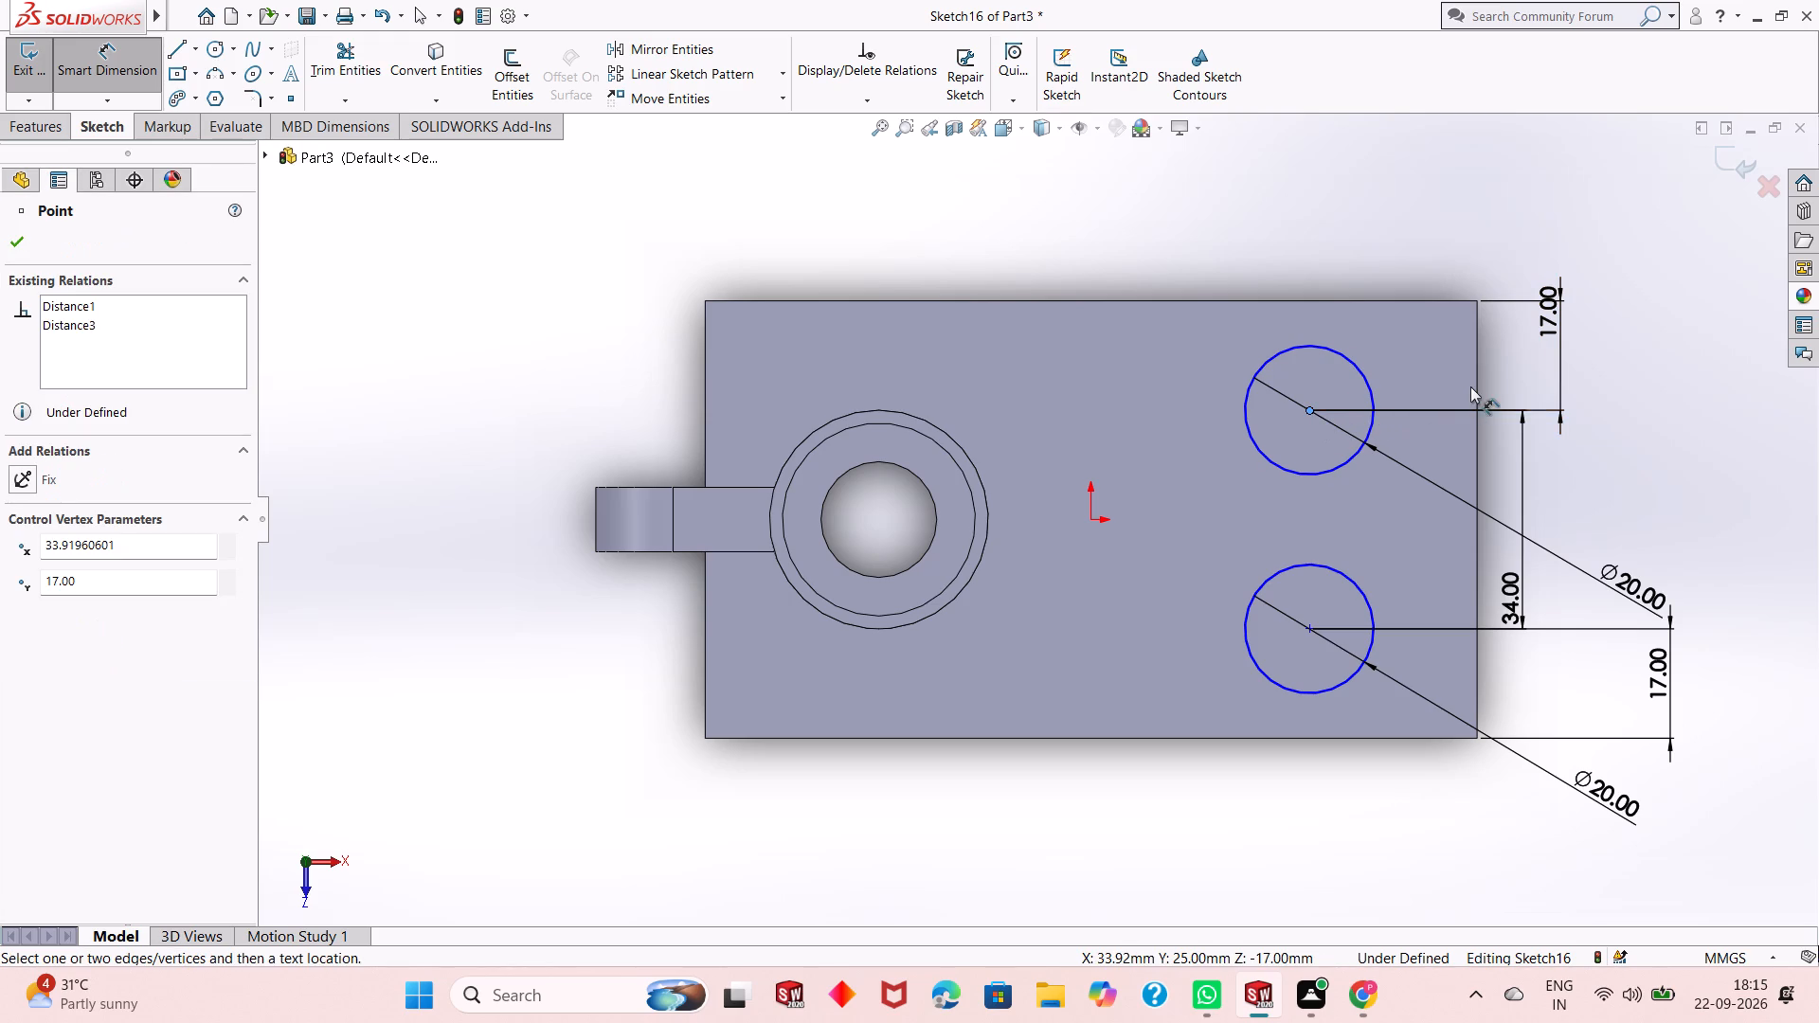
pyautogui.click(1474, 384)
pyautogui.click(1423, 254)
pyautogui.write('18')
pyautogui.press('Return')
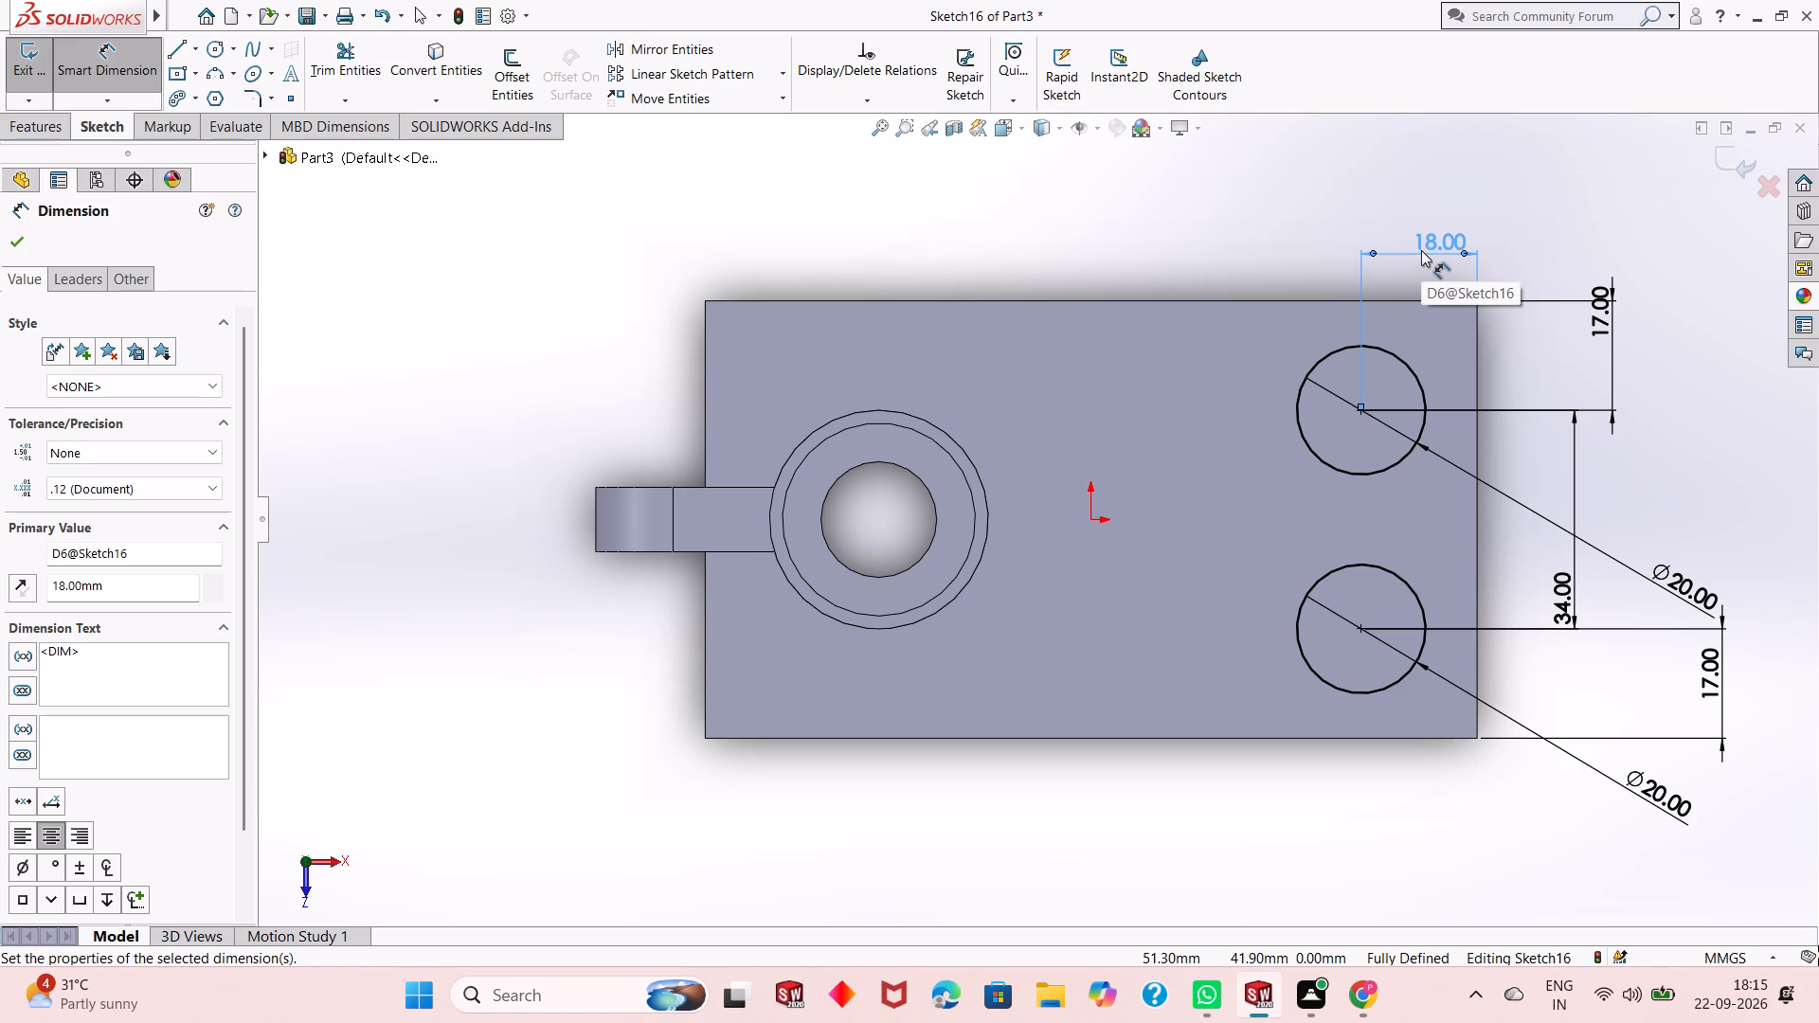
pyautogui.rightClick(1483, 206)
pyautogui.click(1543, 263)
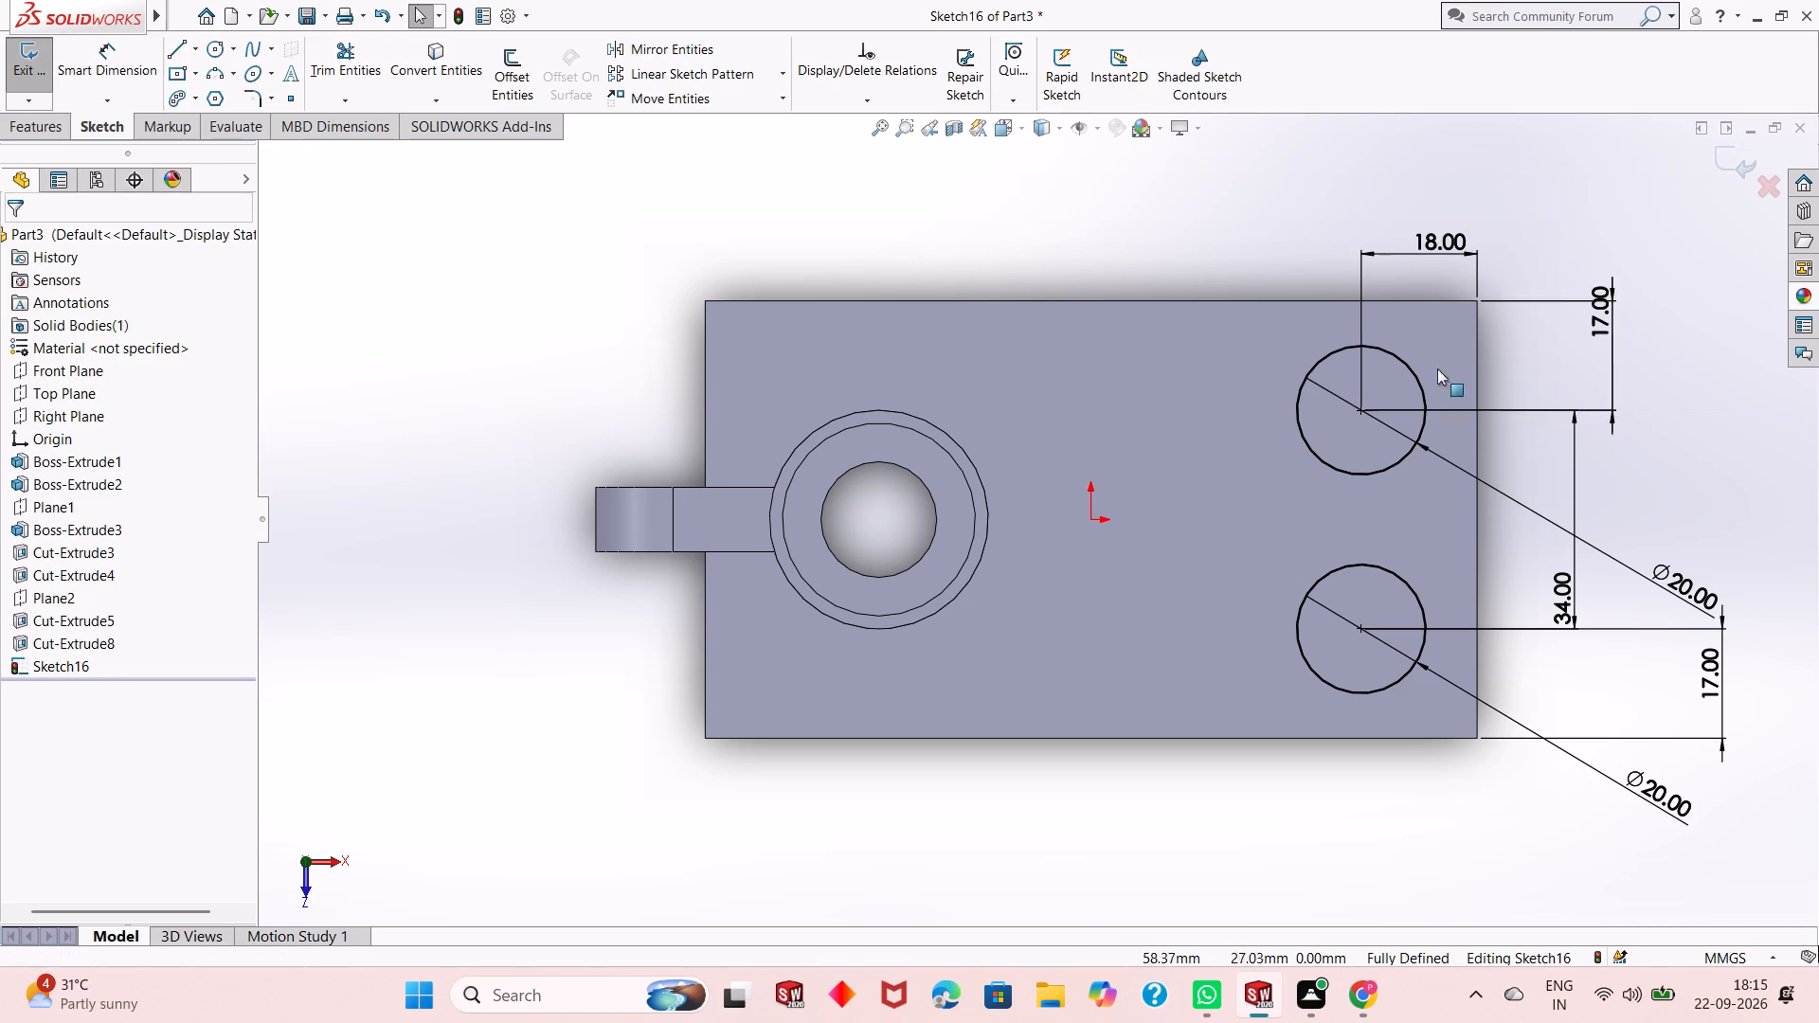
# Draw an 18 mm, 20 mm and 18 mm line chain joining the rear circle's tangent points to the block's end edge.
pyautogui.click(174, 50)
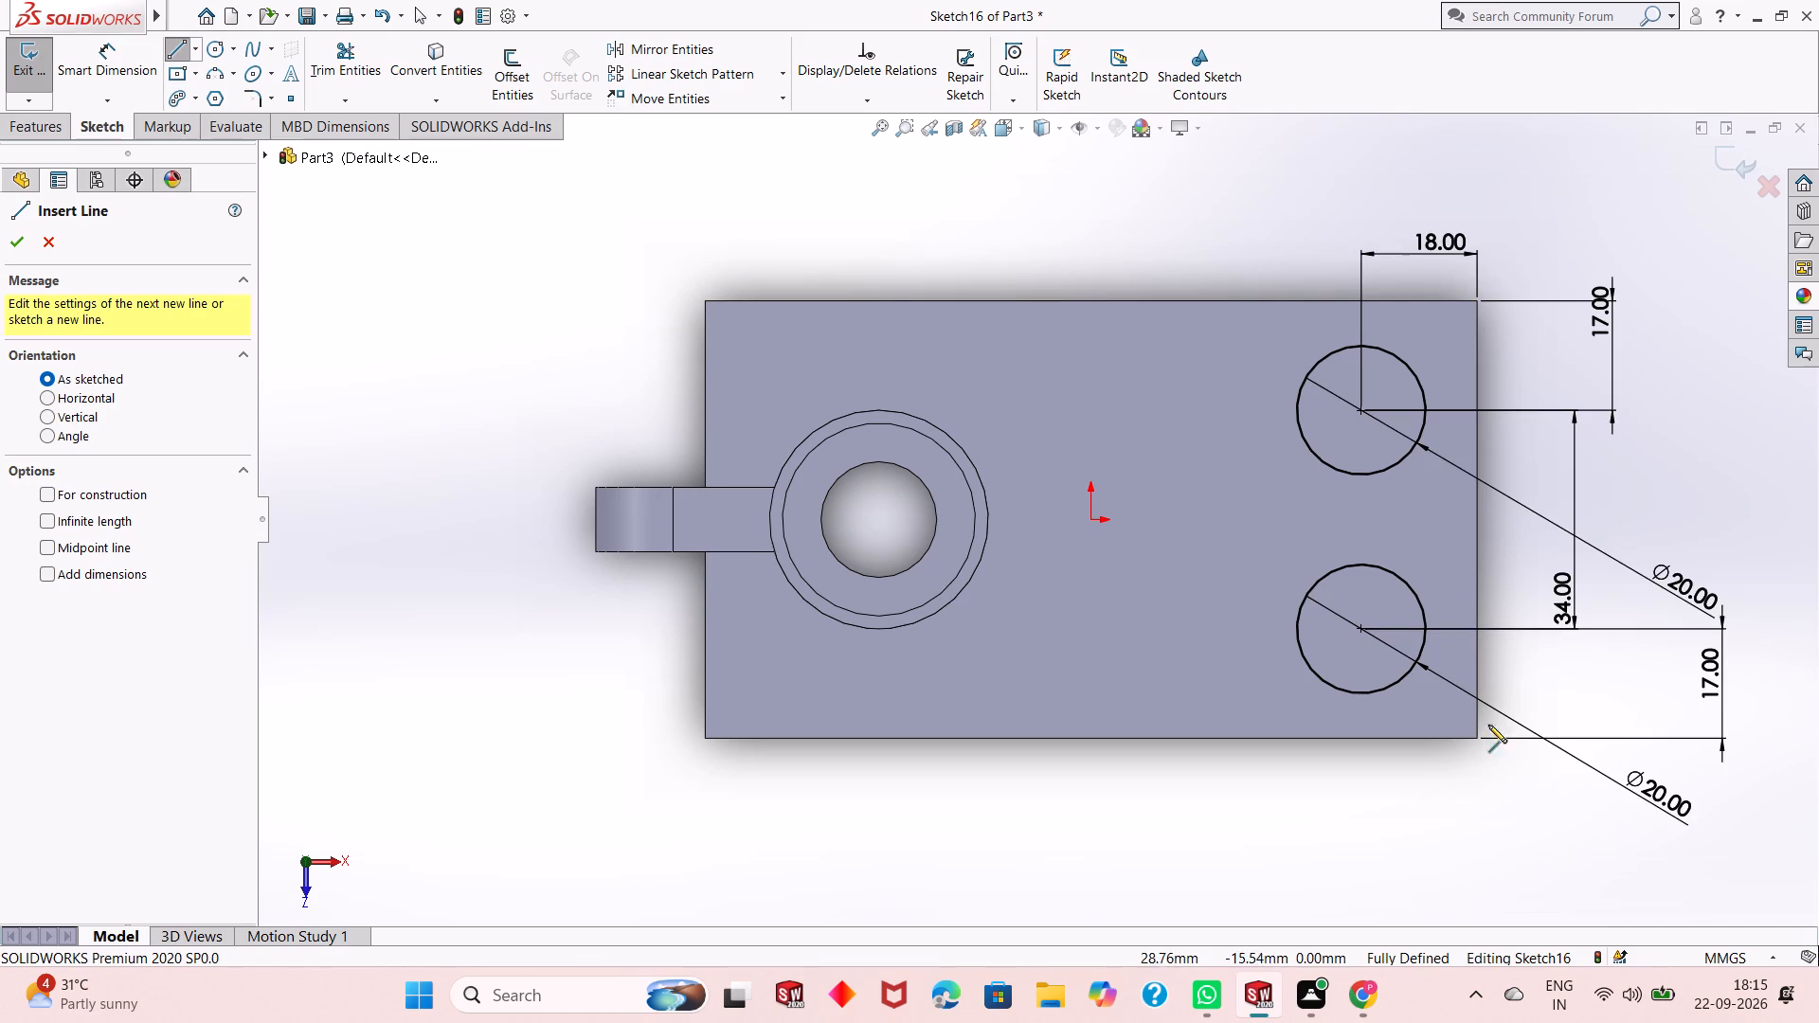
pyautogui.click(1361, 345)
pyautogui.click(1478, 347)
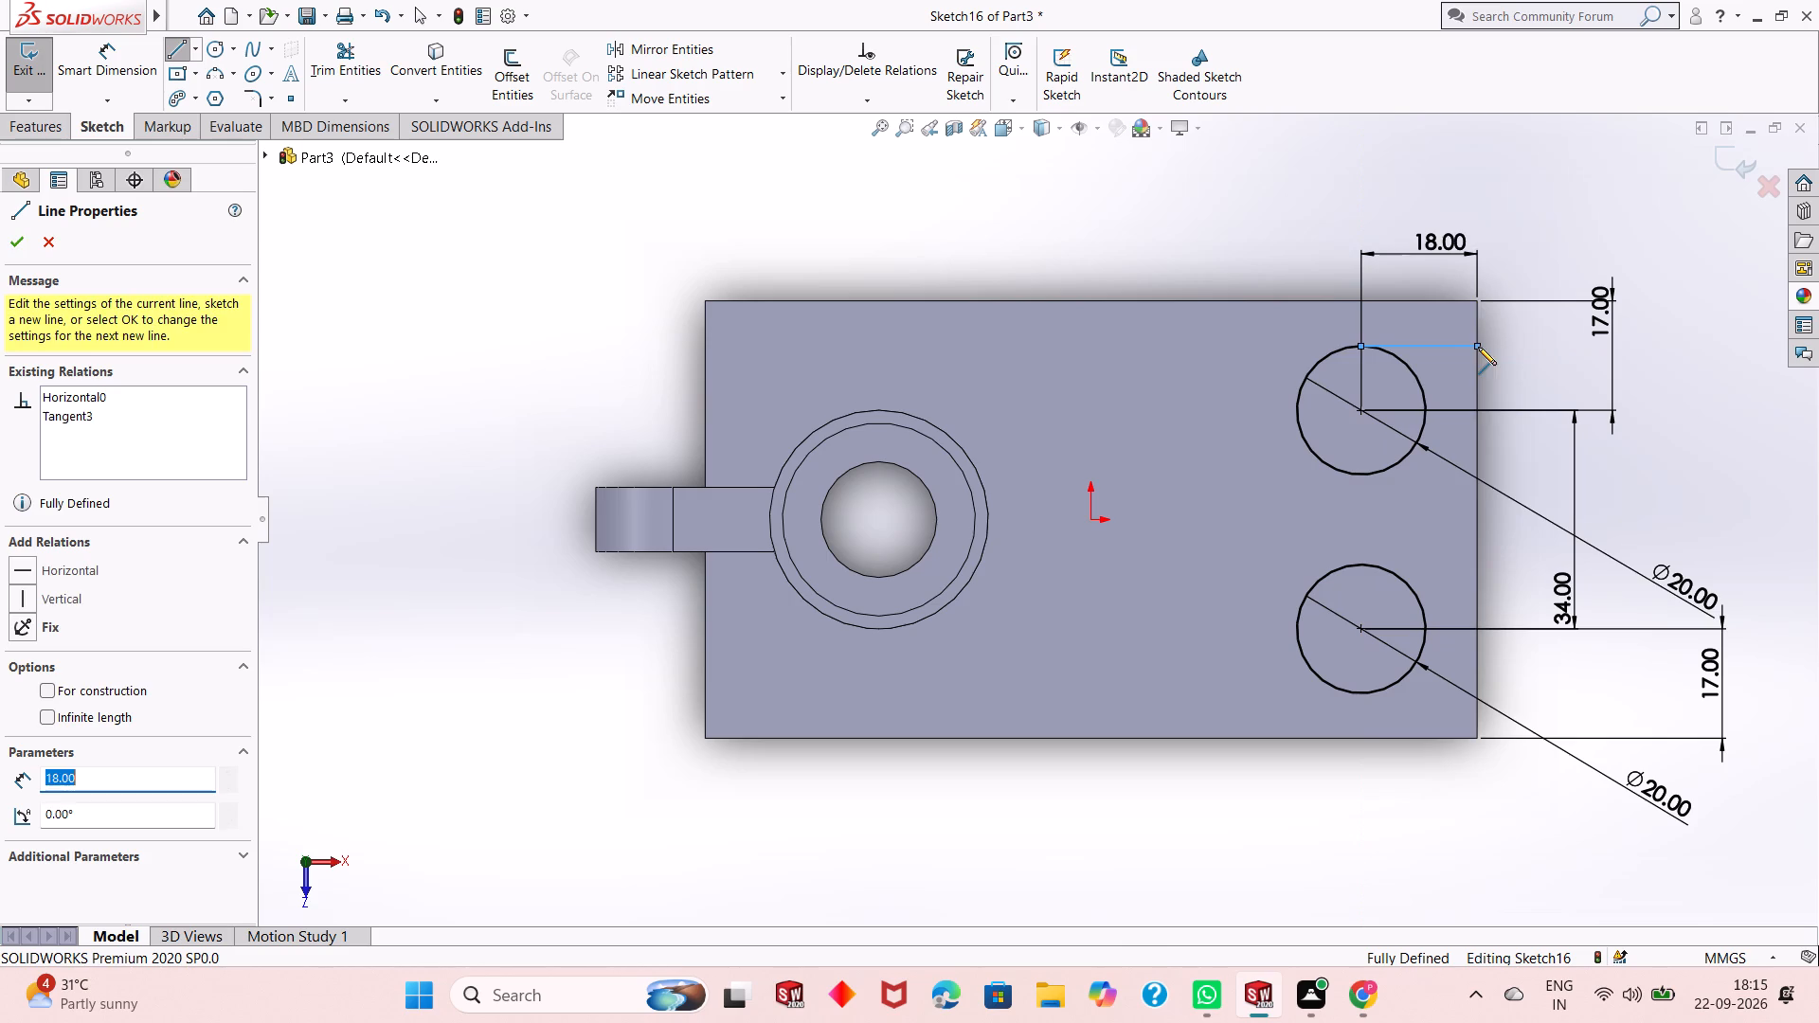
pyautogui.click(1474, 475)
pyautogui.click(1365, 479)
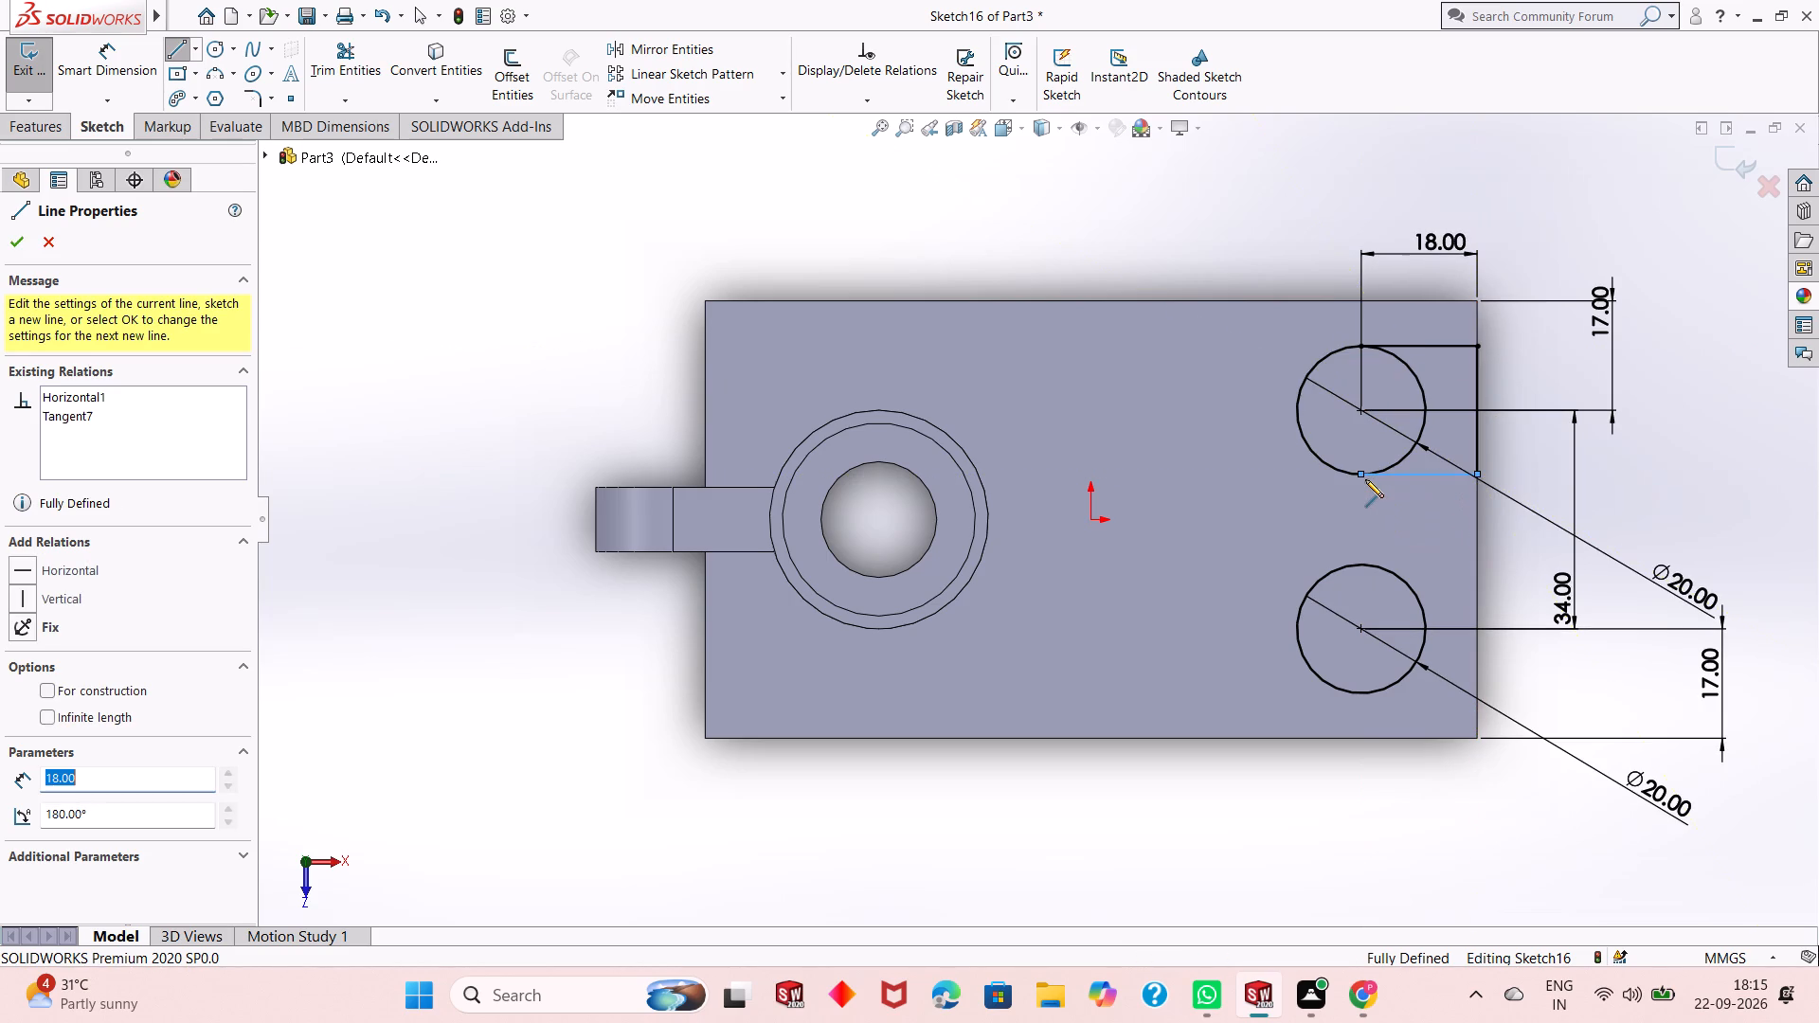
pyautogui.rightClick(1365, 479)
pyautogui.click(1392, 496)
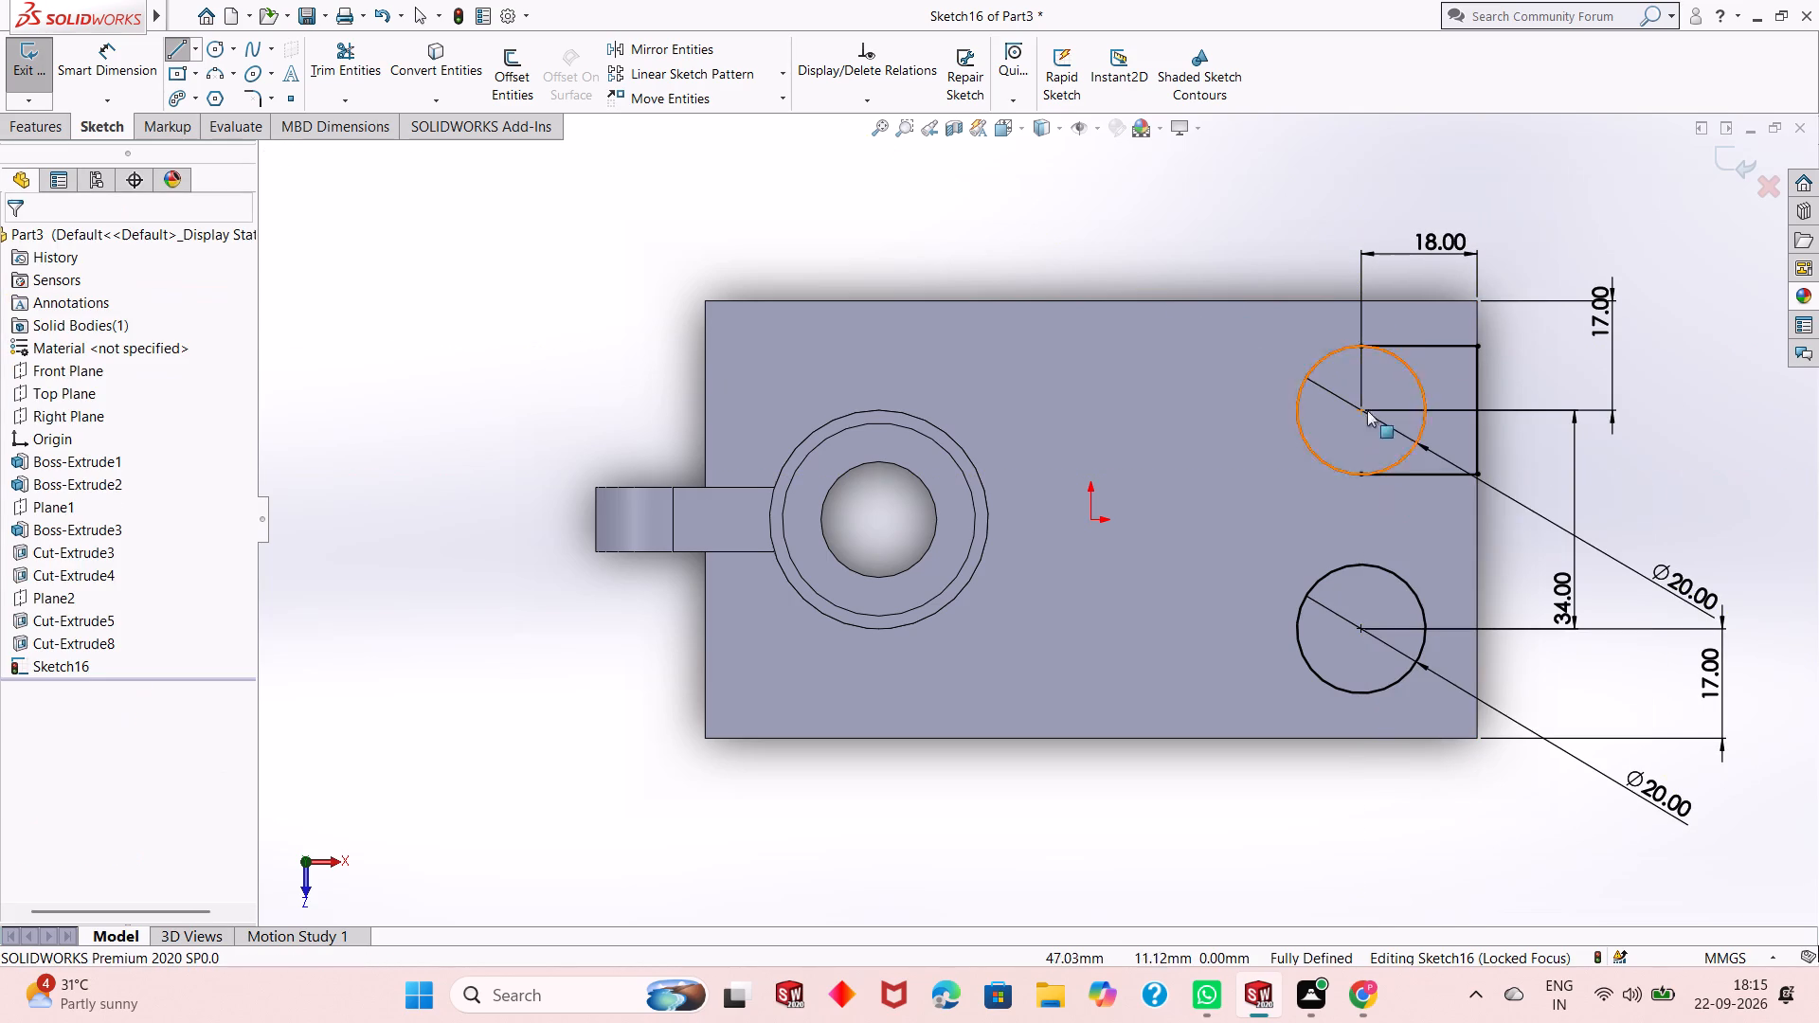
# Draw a matching 18 mm, 20 mm and 18 mm line chain joining the front circle's tangent points to the block's end edge.
pyautogui.click(182, 53)
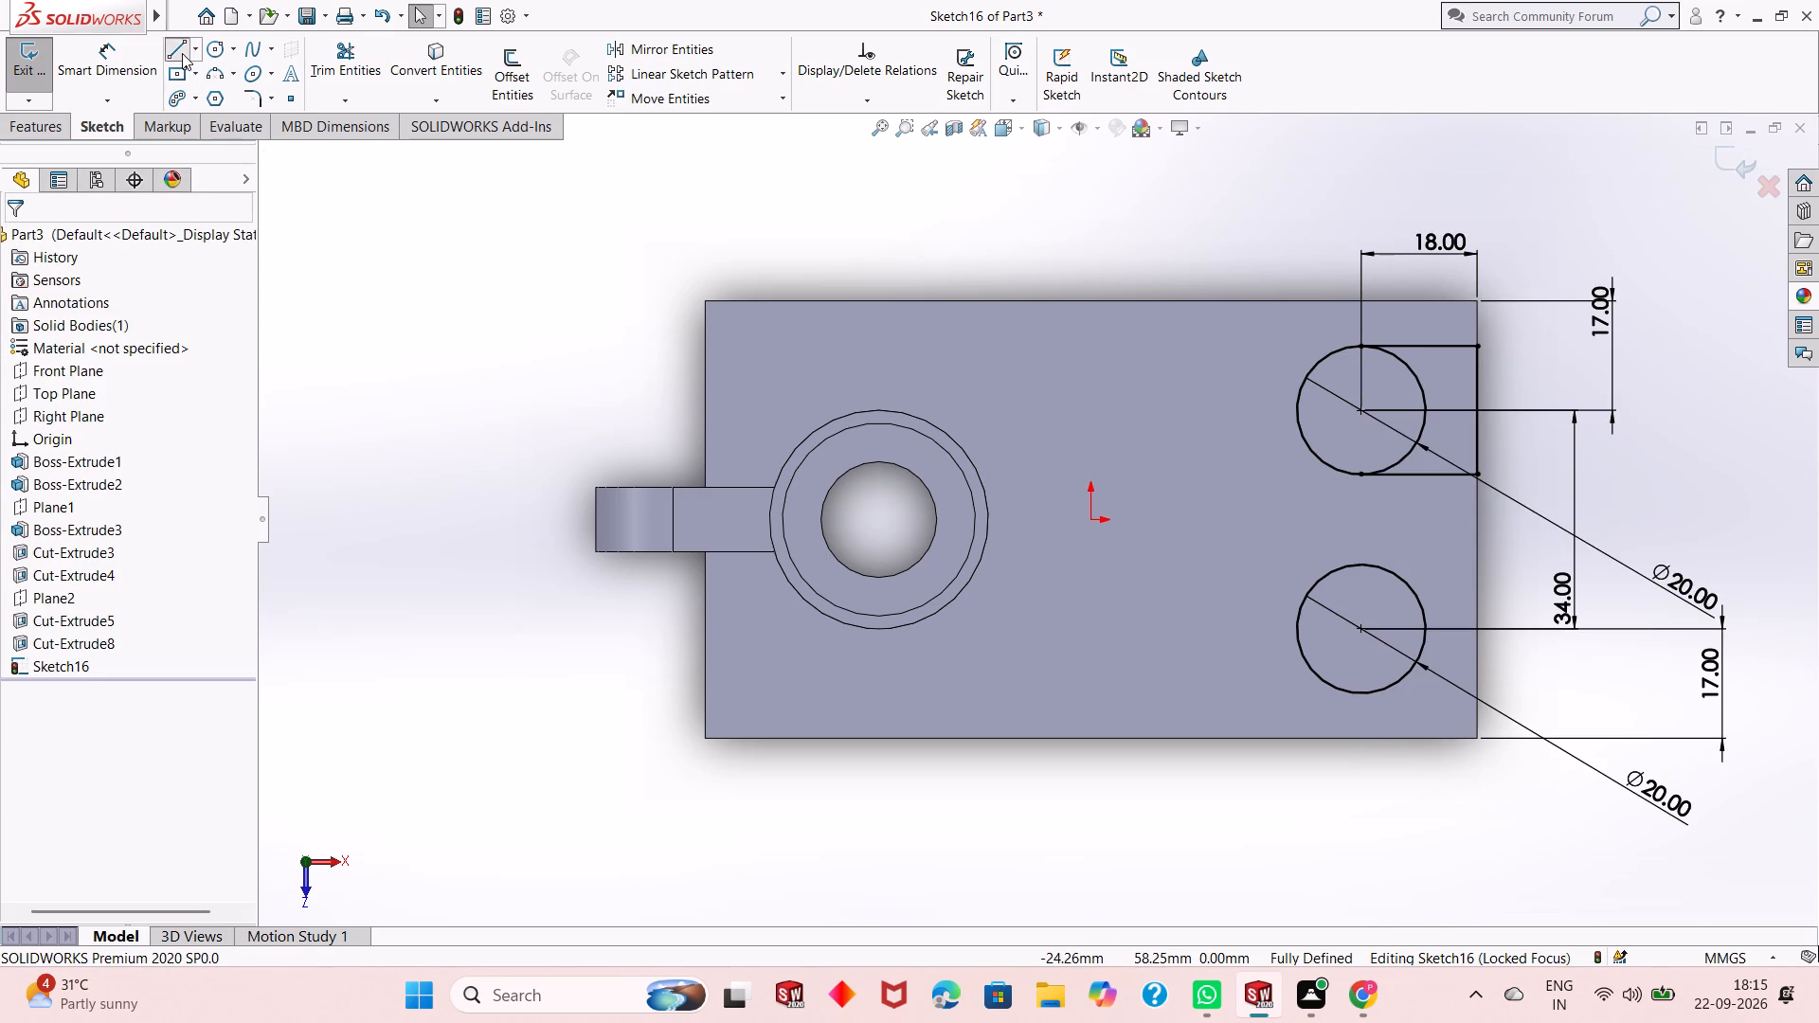
pyautogui.scroll(-1, 1519, 777)
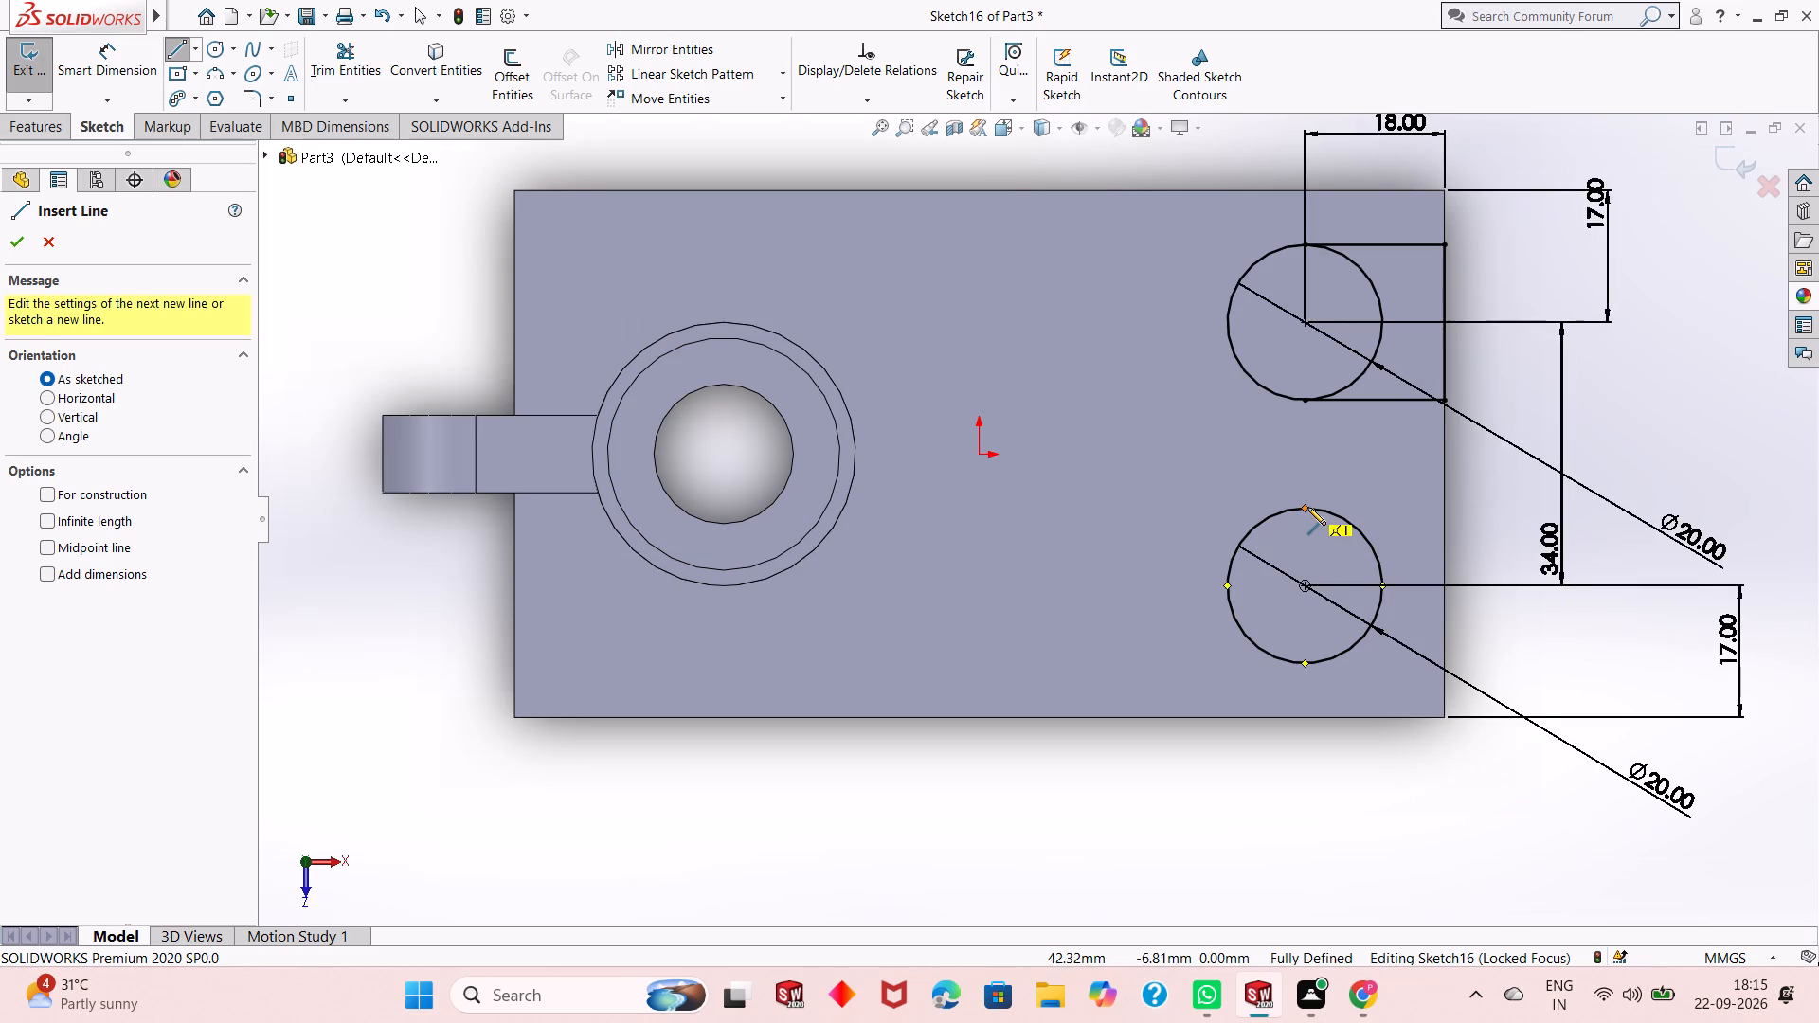
pyautogui.click(1307, 507)
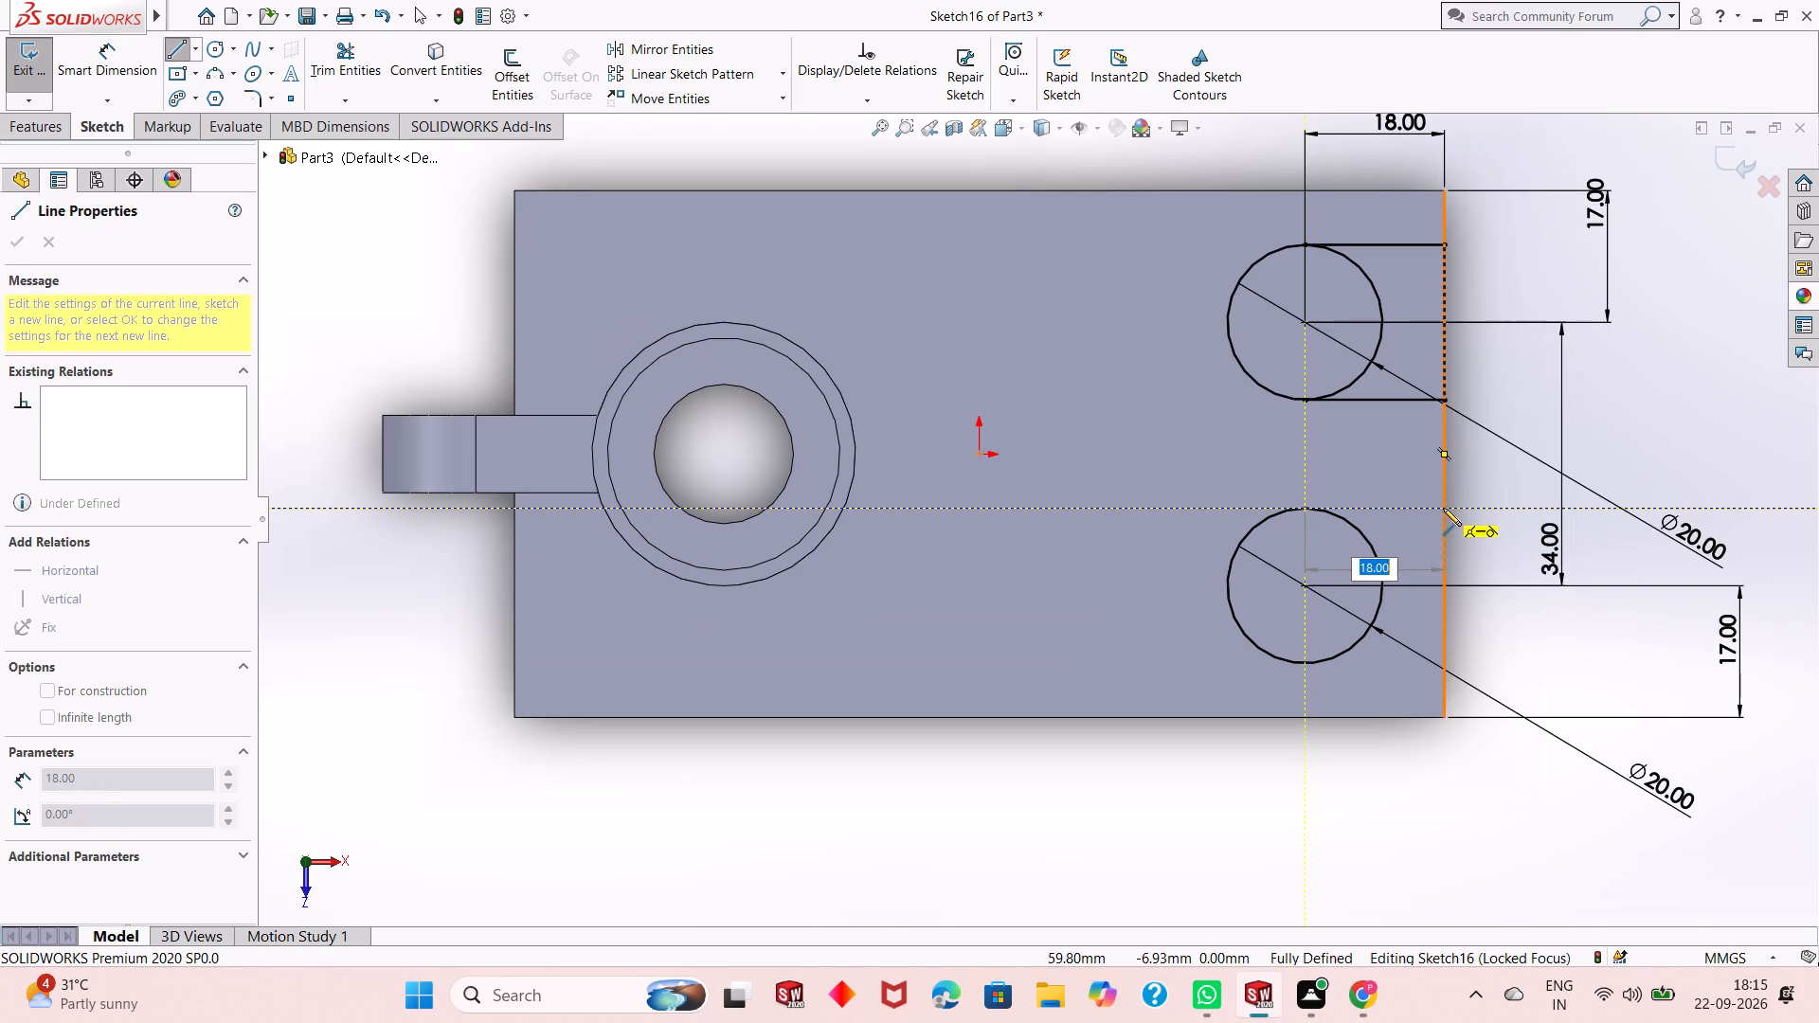
pyautogui.click(1443, 508)
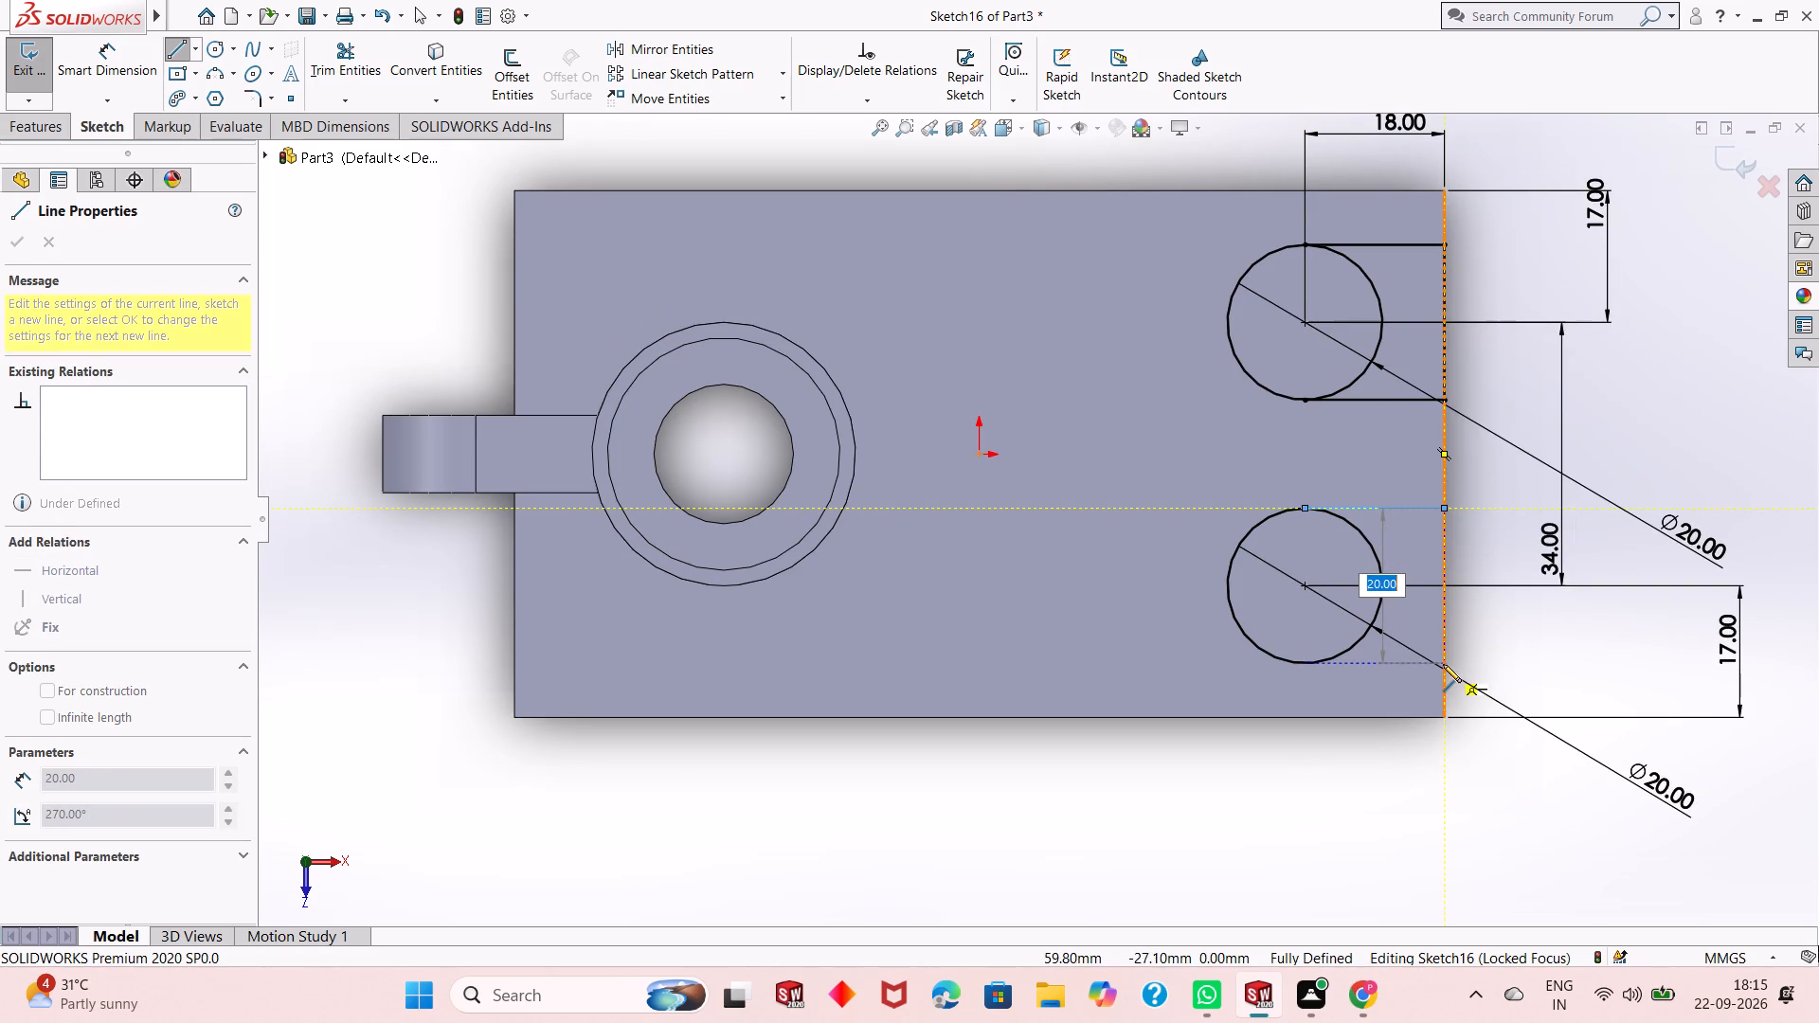
pyautogui.click(1443, 664)
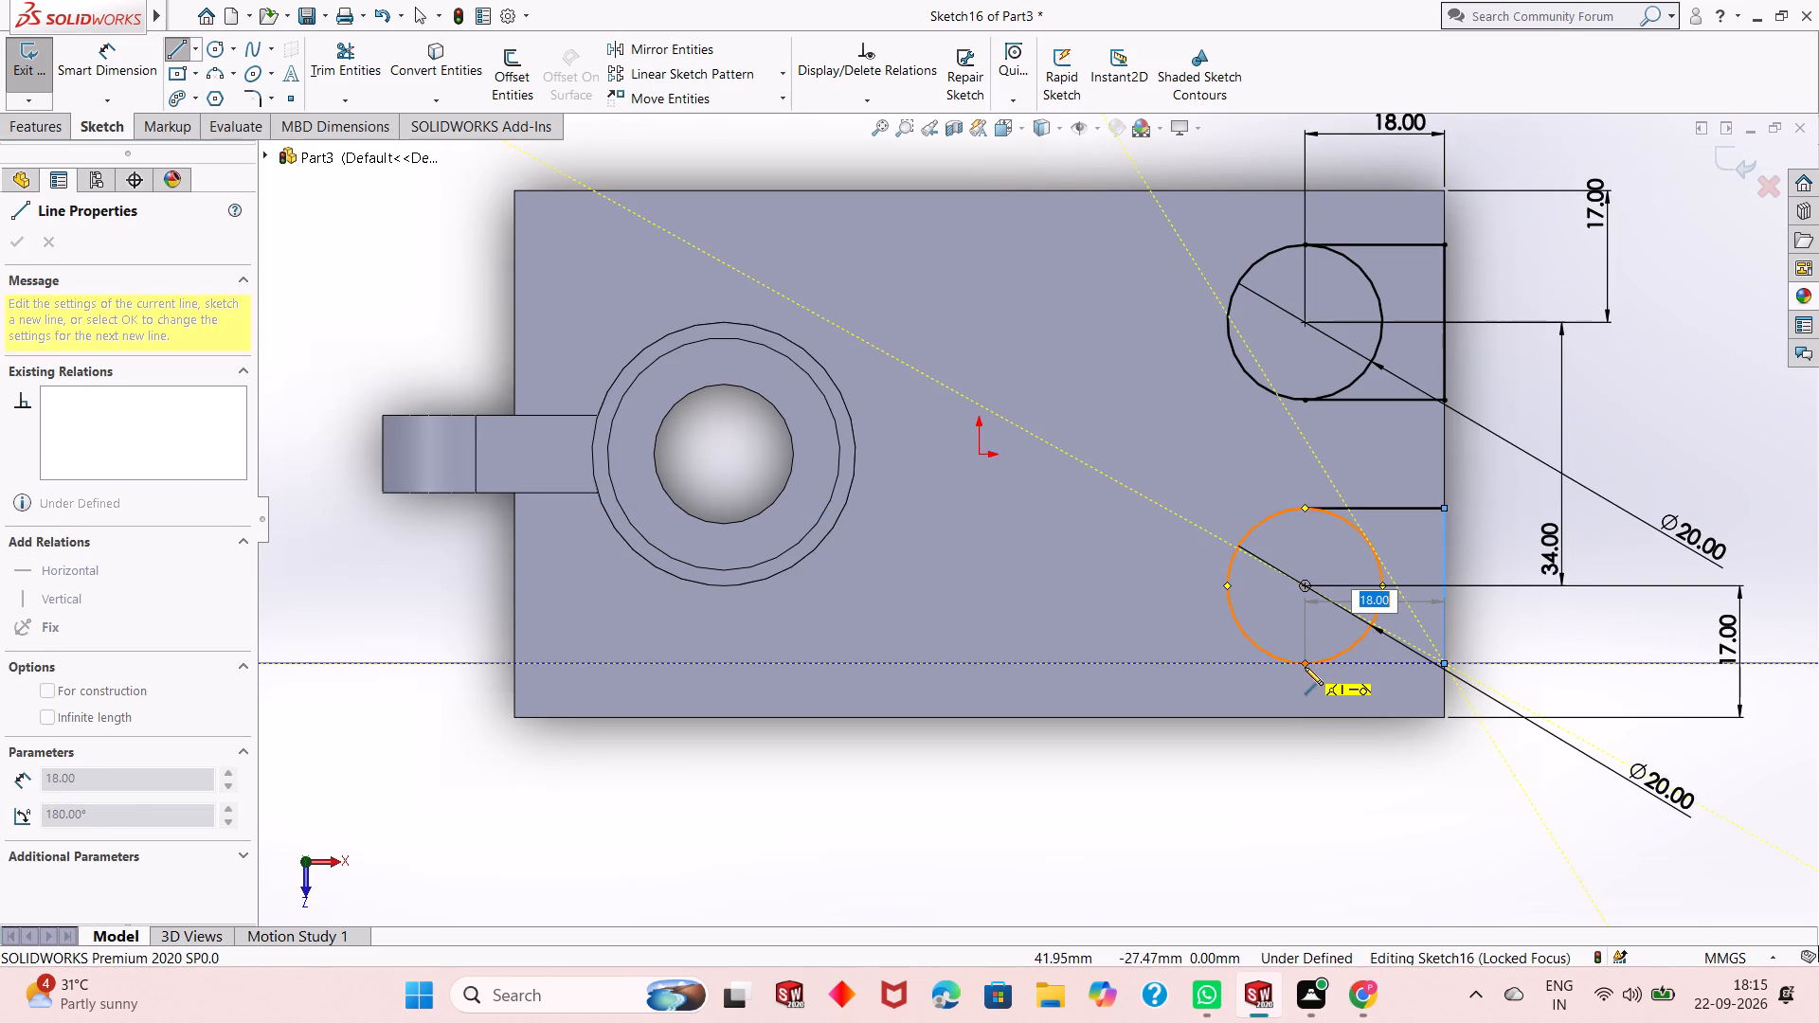
pyautogui.click(1309, 665)
pyautogui.rightClick(1309, 665)
pyautogui.click(1358, 671)
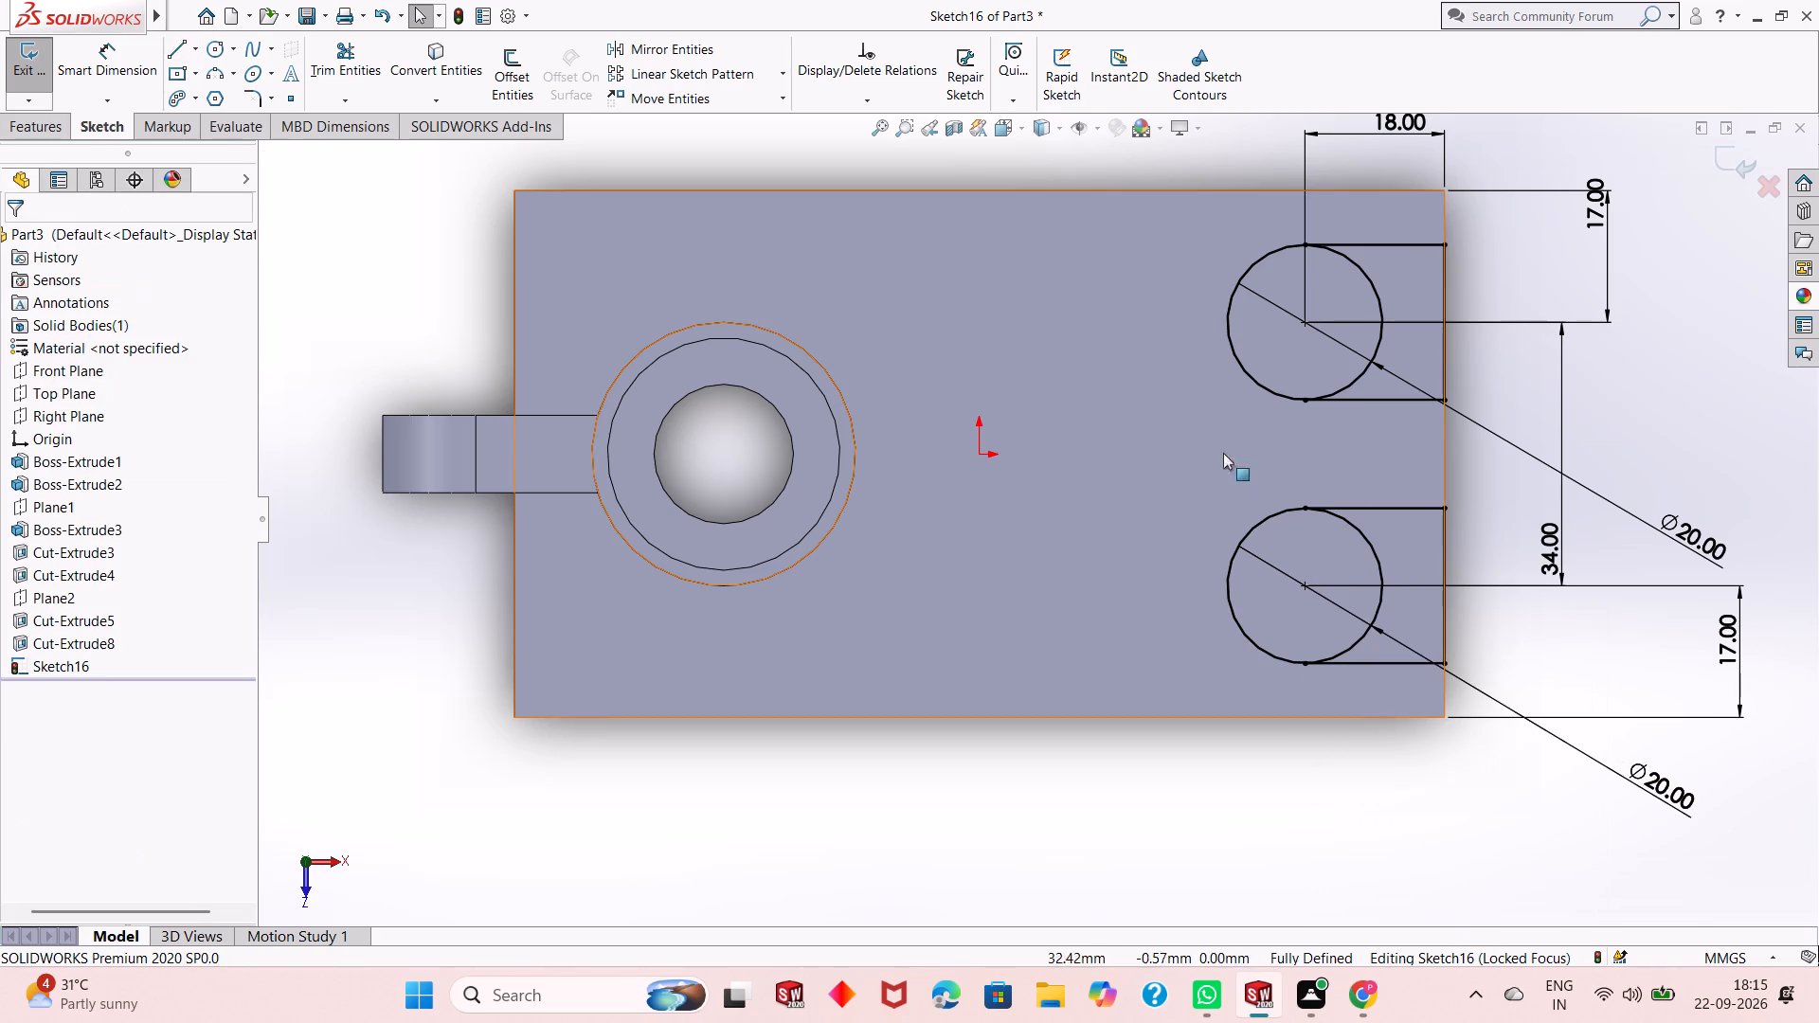
# Trim the inner arc of both circles, leaving two U-shaped slot profiles that run to the block's end edge.
pyautogui.click(341, 59)
pyautogui.click(1378, 302)
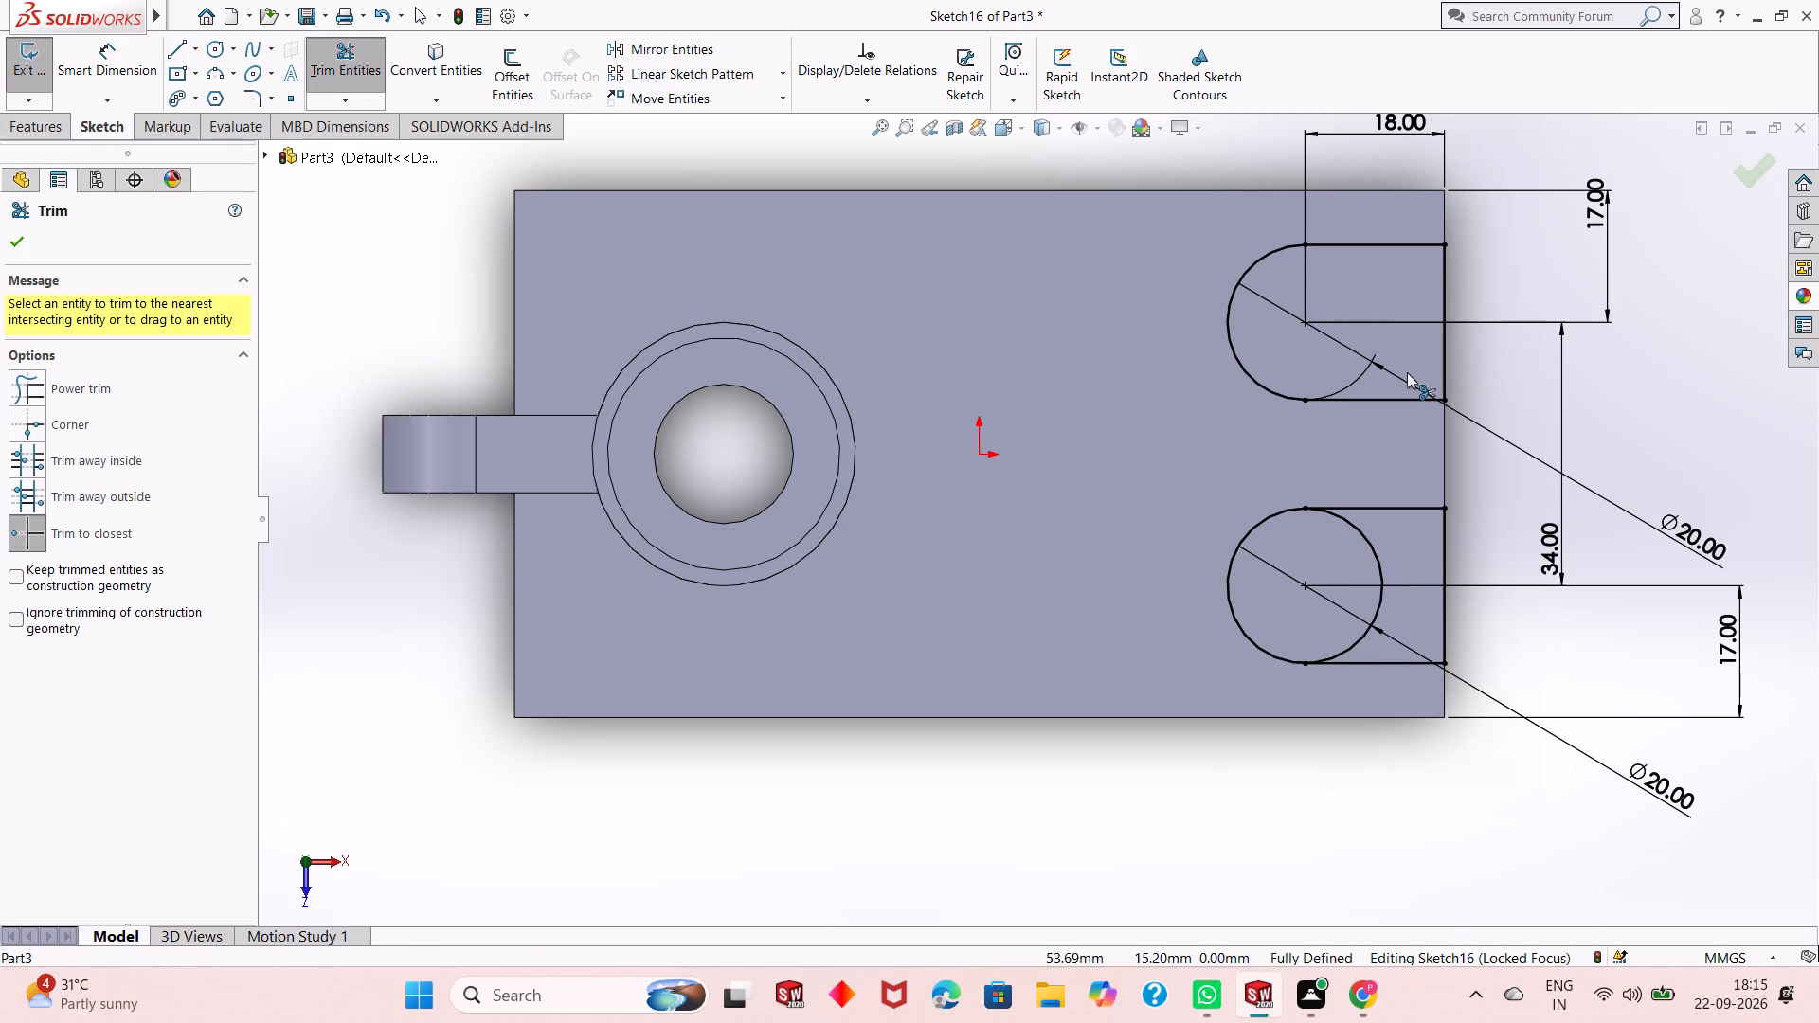
pyautogui.click(1377, 550)
pyautogui.rightClick(1499, 463)
pyautogui.click(1515, 526)
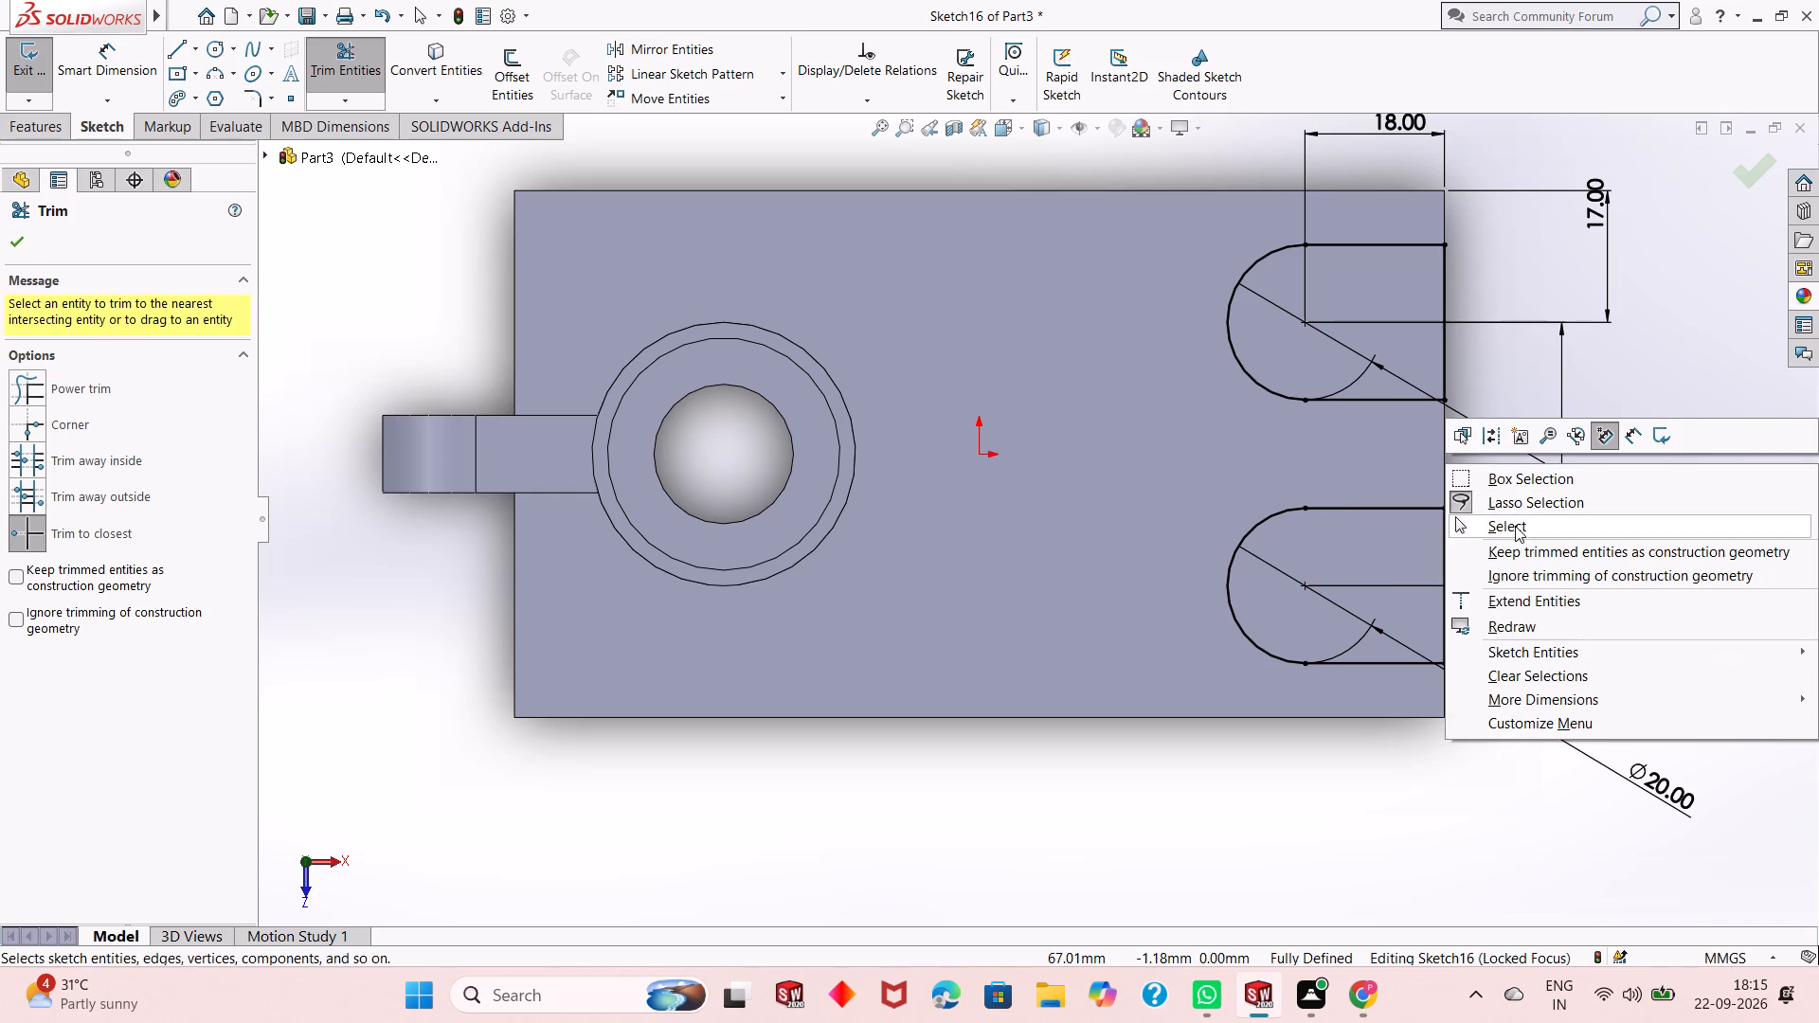
pyautogui.scroll(1, 1342, 511)
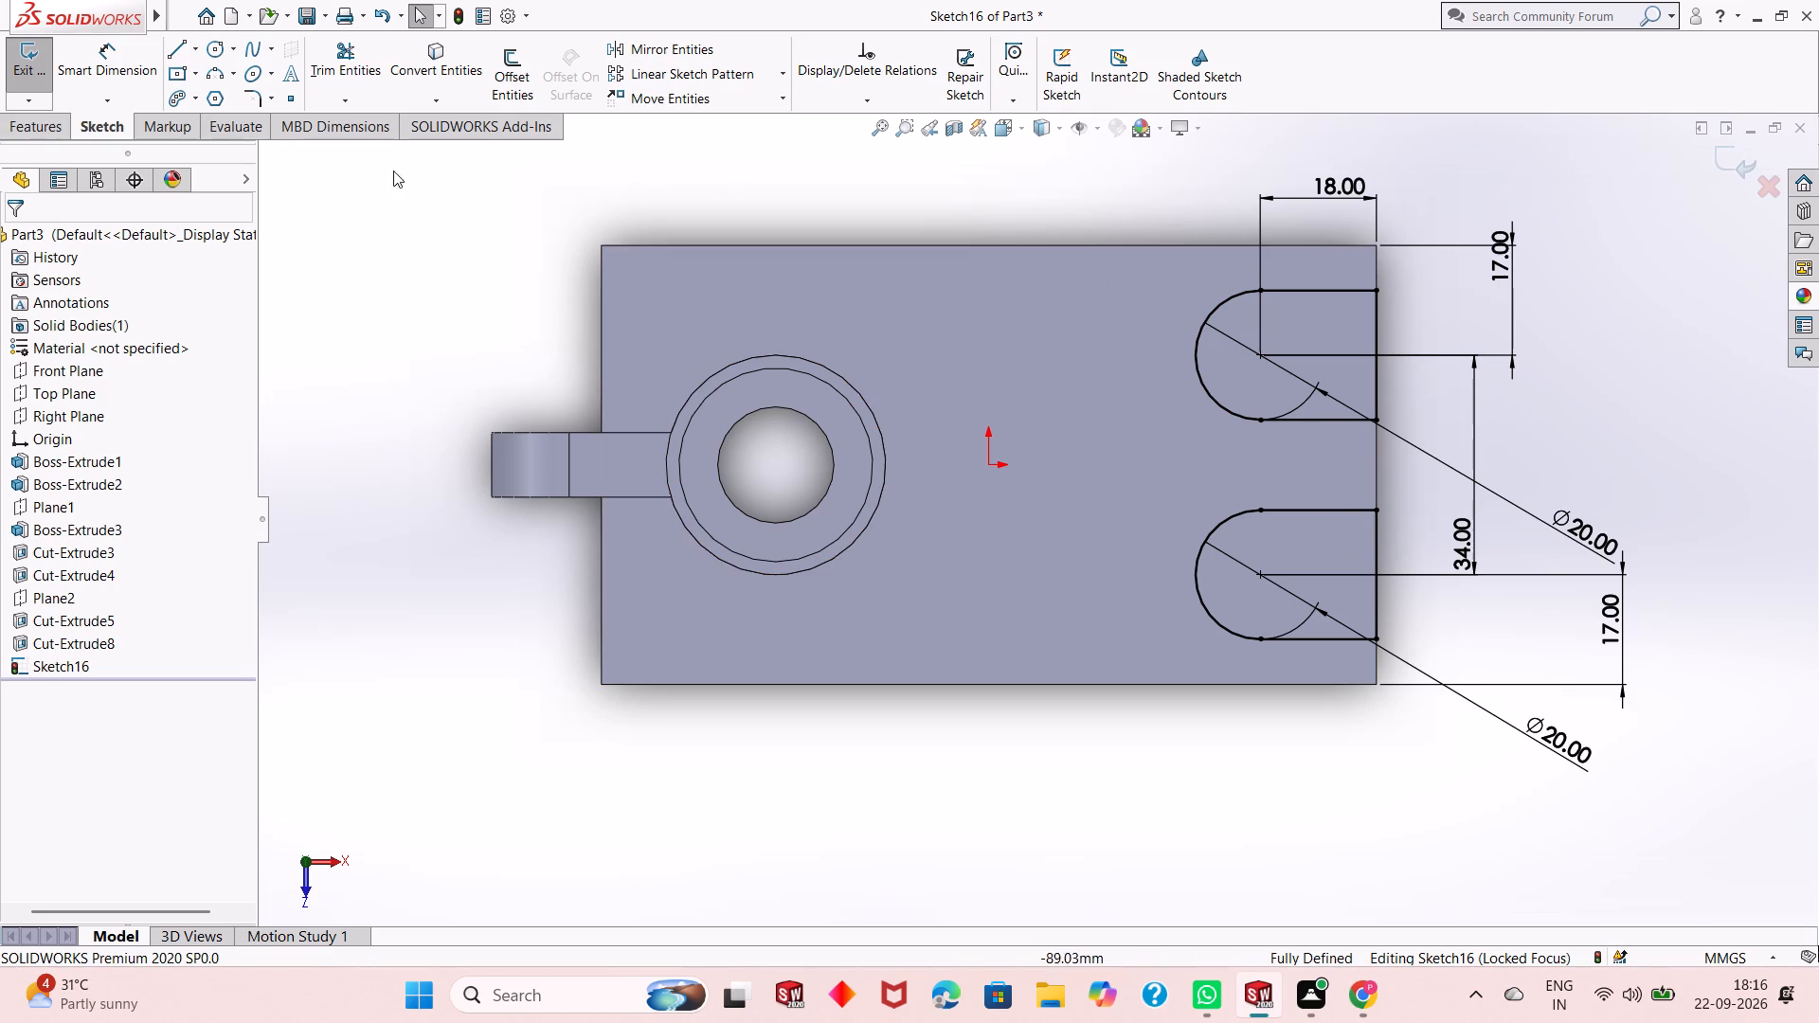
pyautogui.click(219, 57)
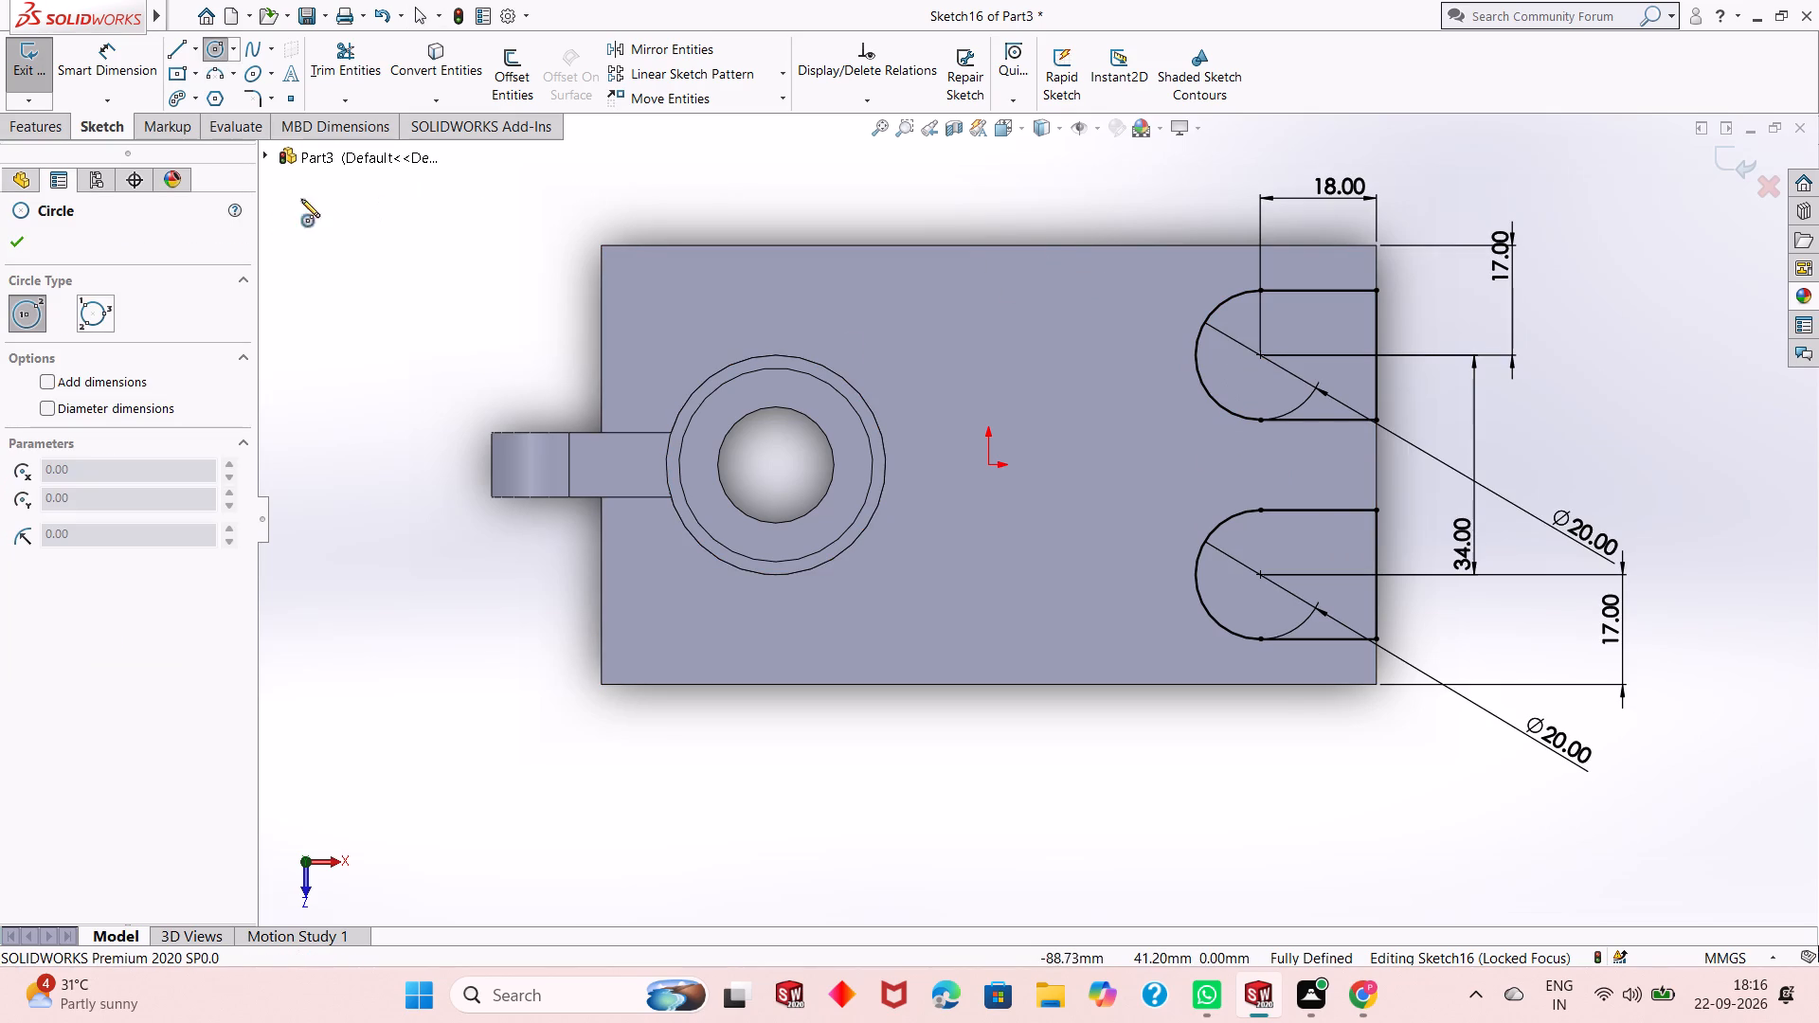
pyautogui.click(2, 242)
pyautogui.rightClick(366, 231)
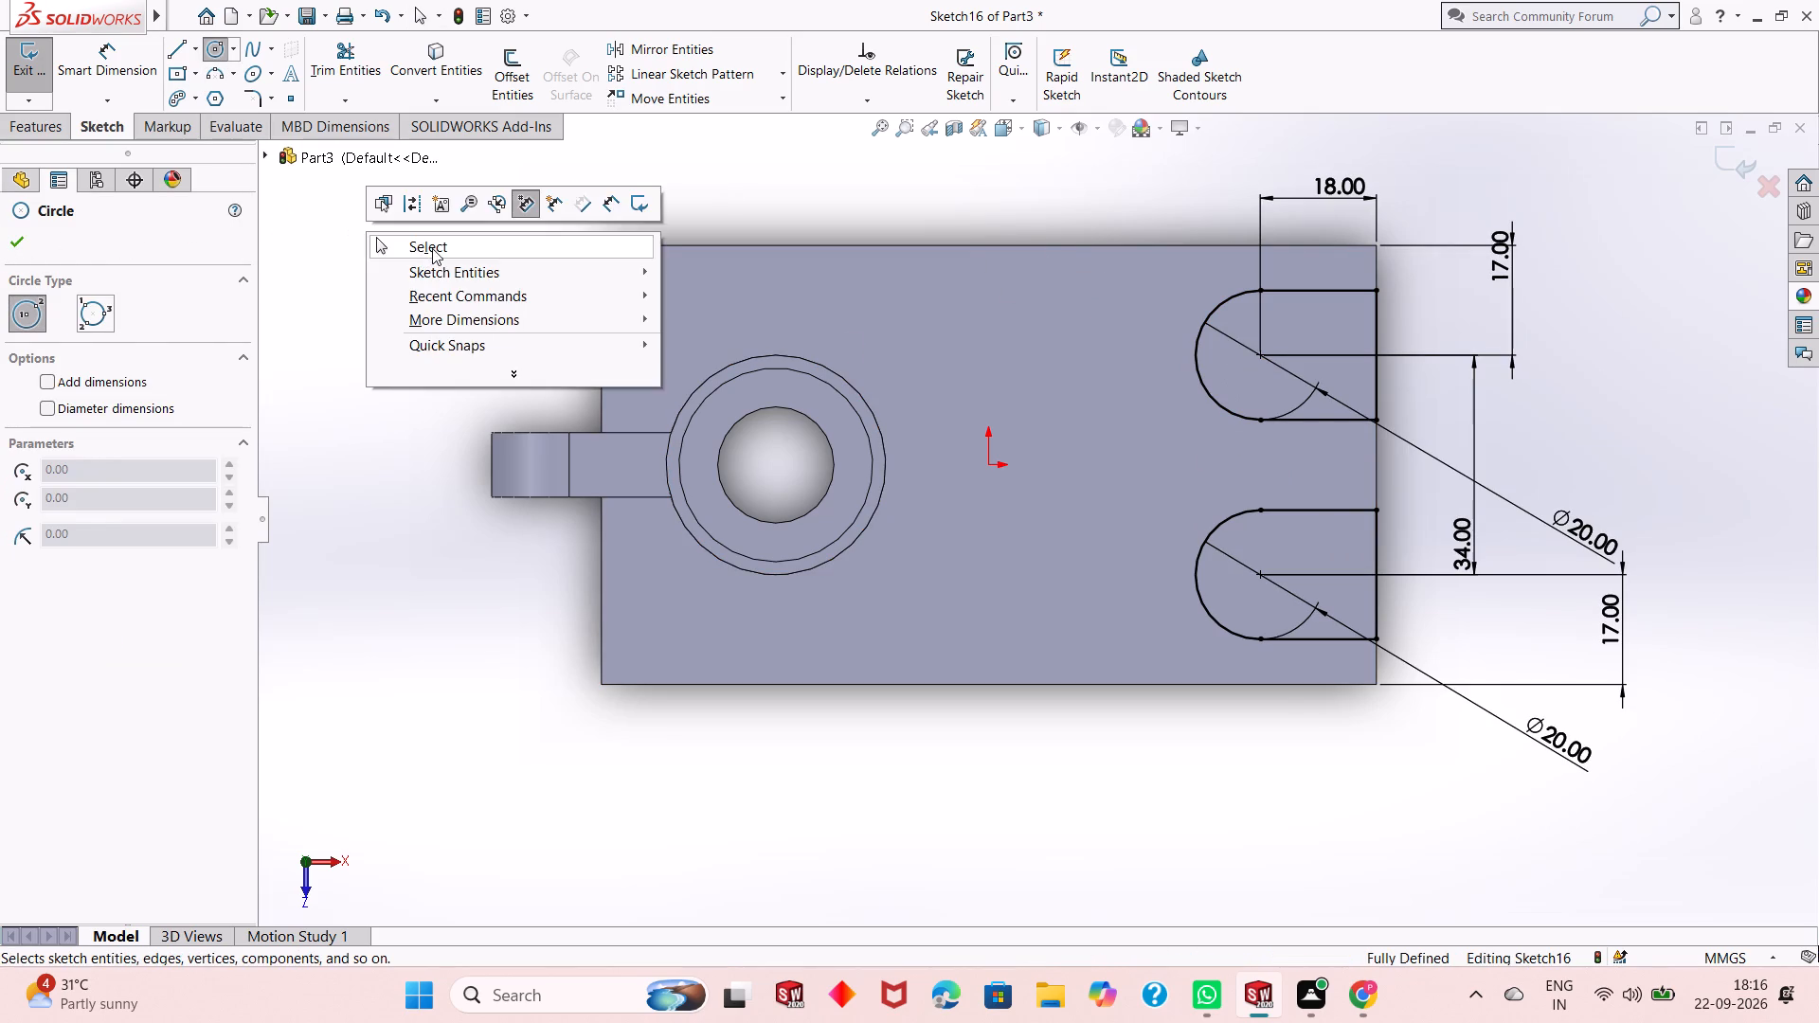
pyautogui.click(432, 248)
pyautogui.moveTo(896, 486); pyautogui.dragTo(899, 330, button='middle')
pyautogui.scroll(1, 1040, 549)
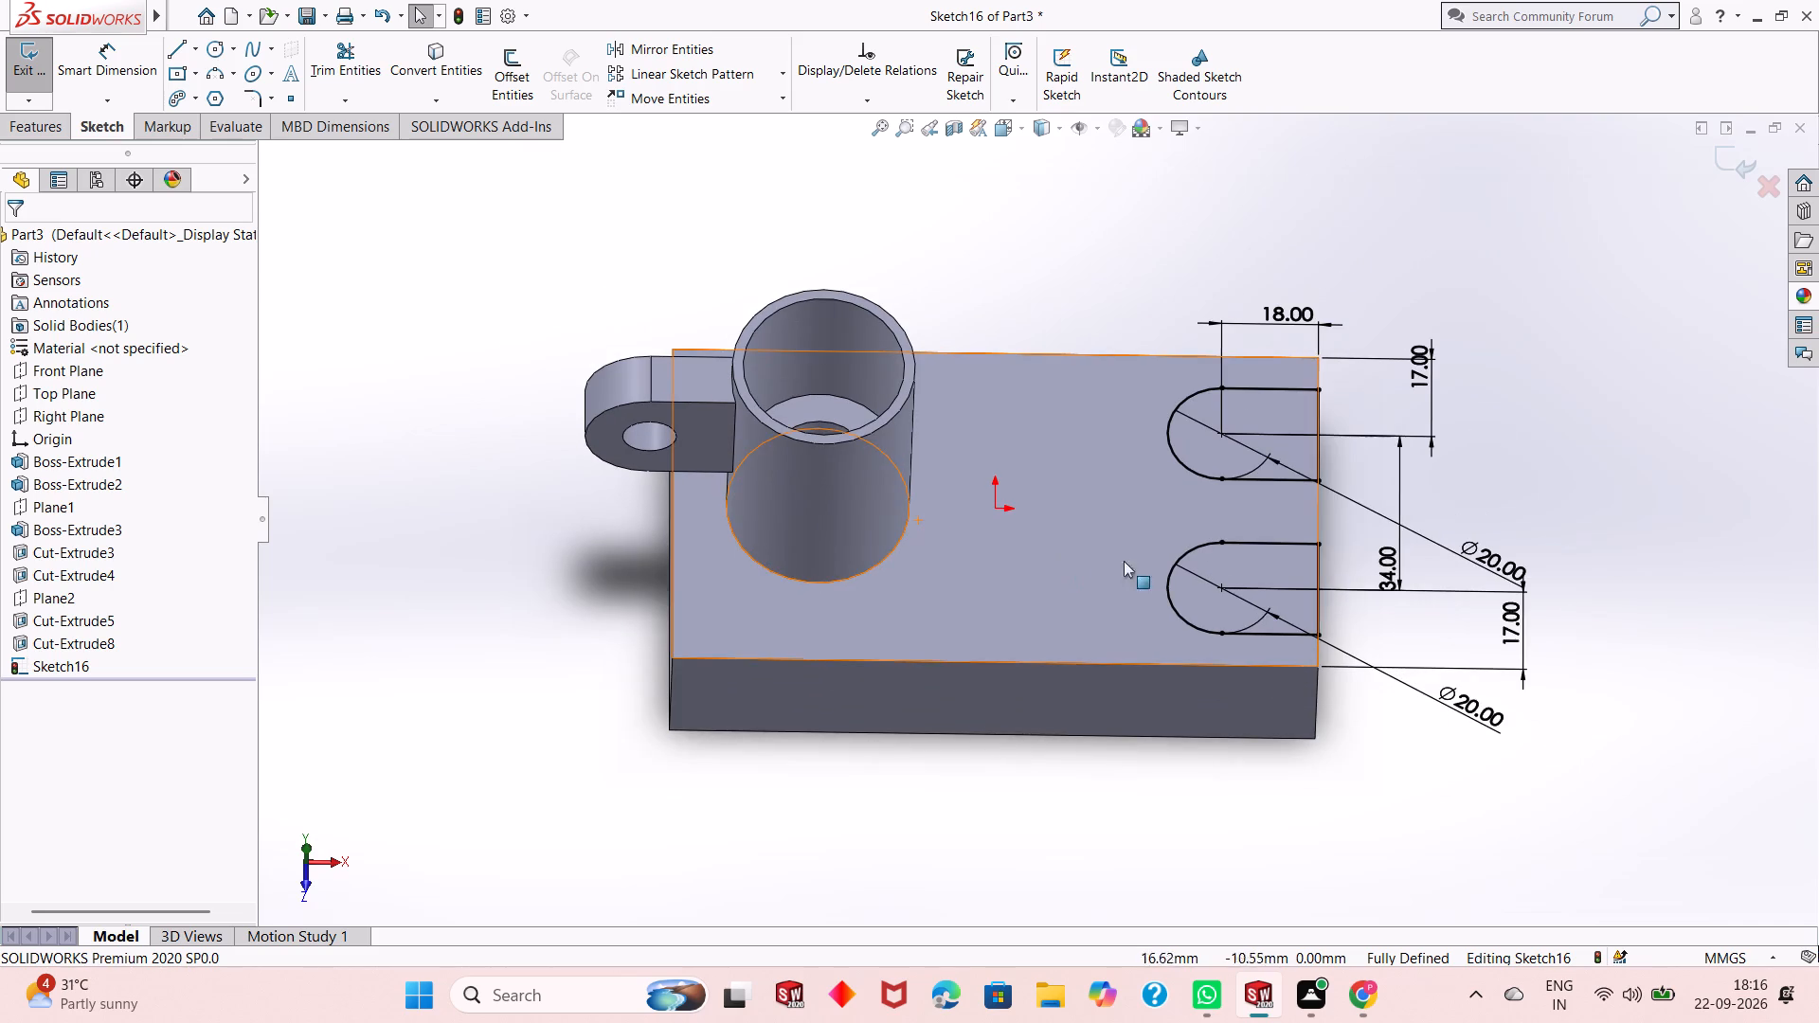
# Cut-extrude the two U-shaped slot profiles to a blind depth of 20 mm into the block.
pyautogui.scroll(-1, 1382, 564)
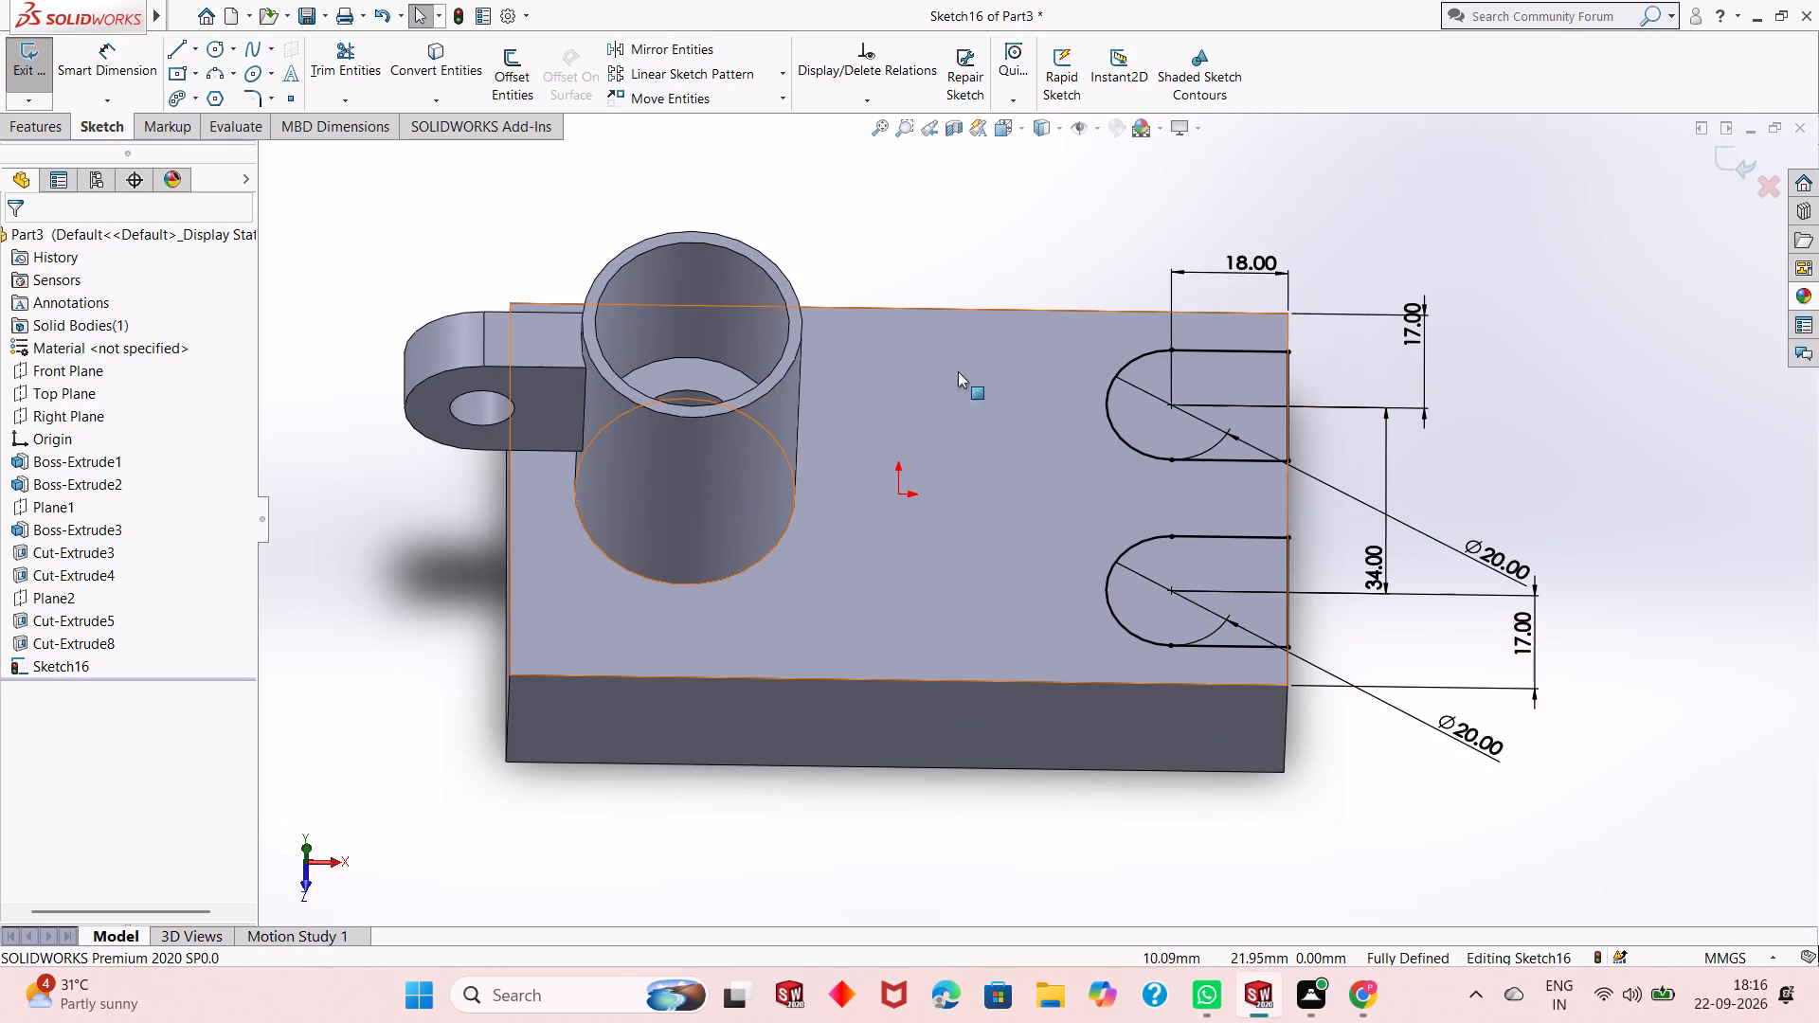
pyautogui.click(49, 128)
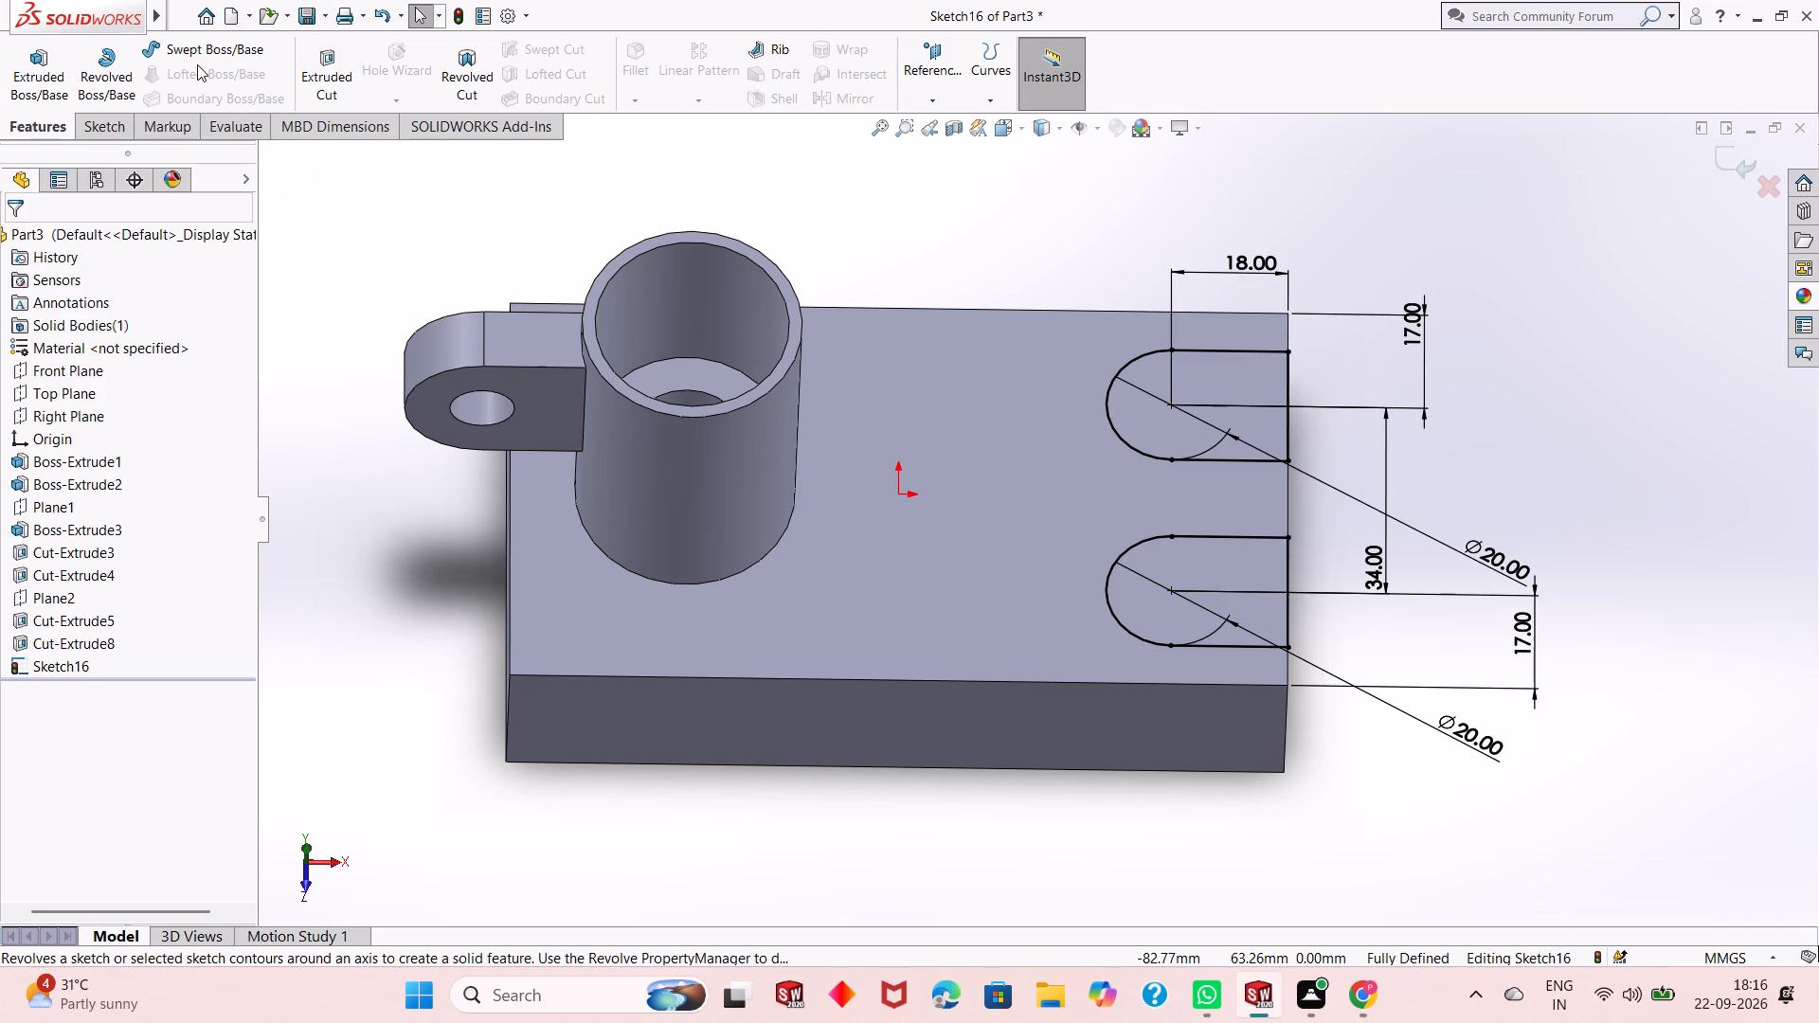
pyautogui.click(337, 78)
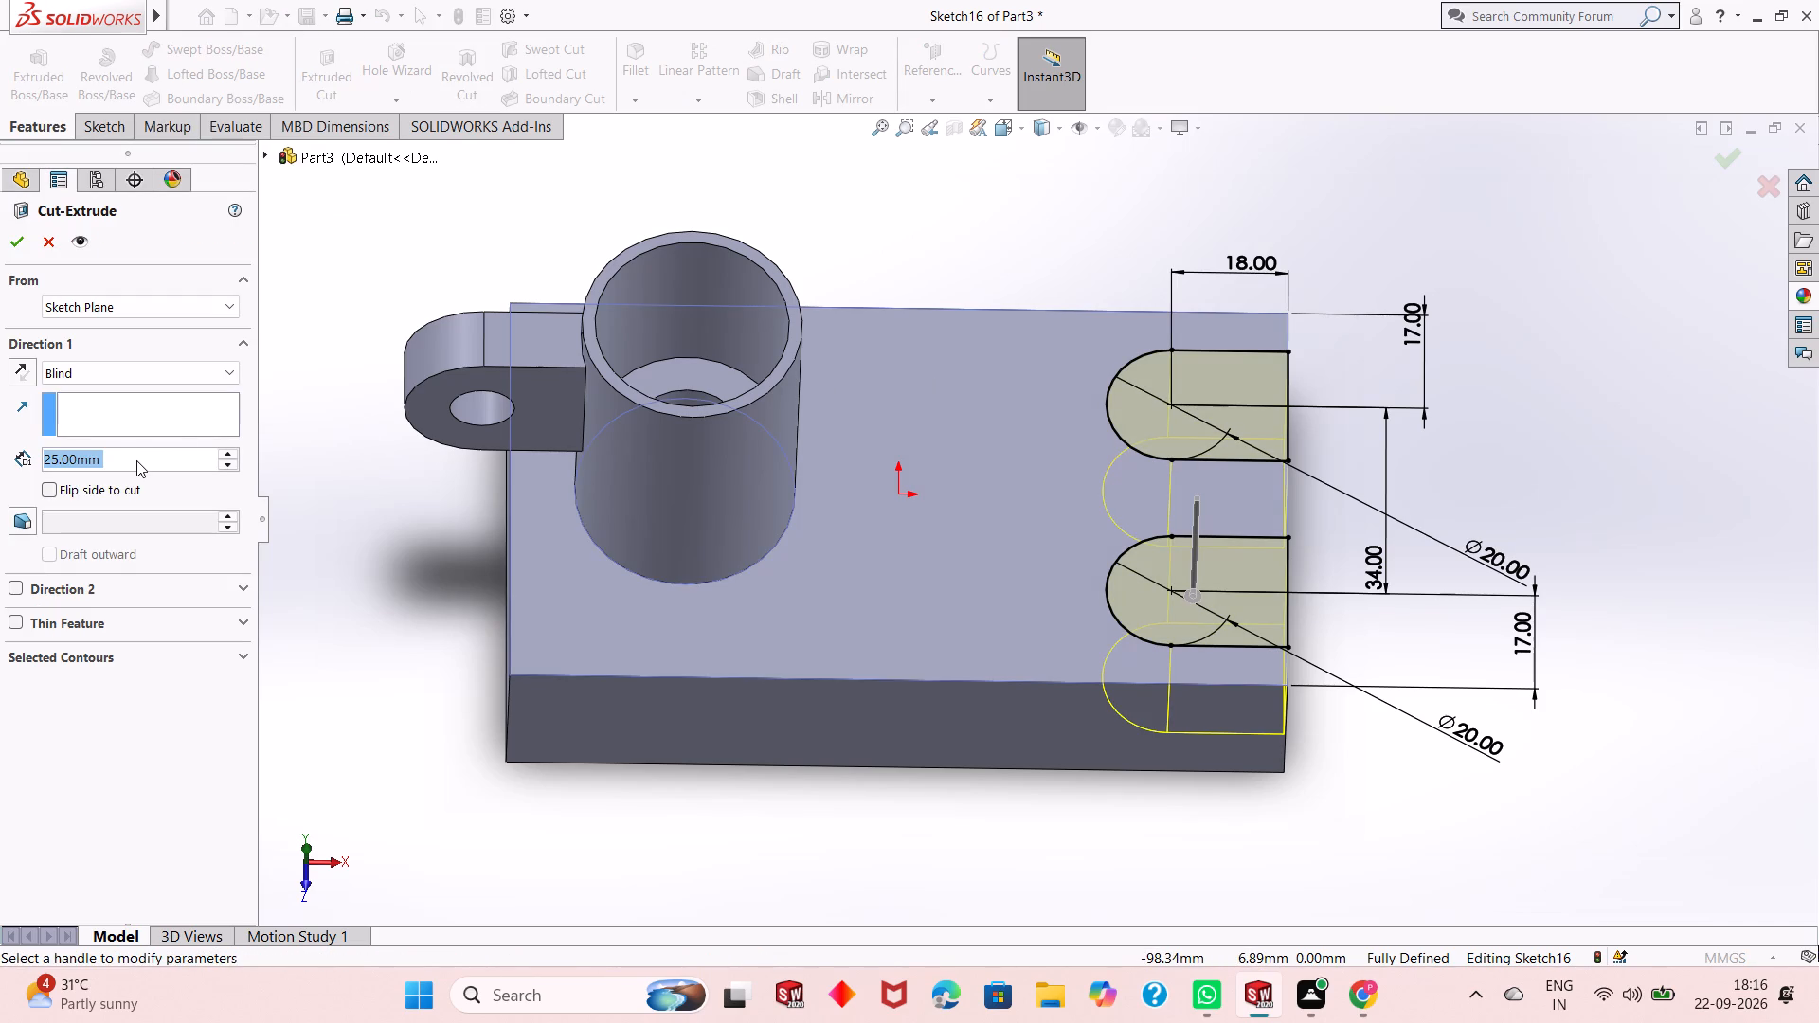
pyautogui.write('20')
pyautogui.press('Return')
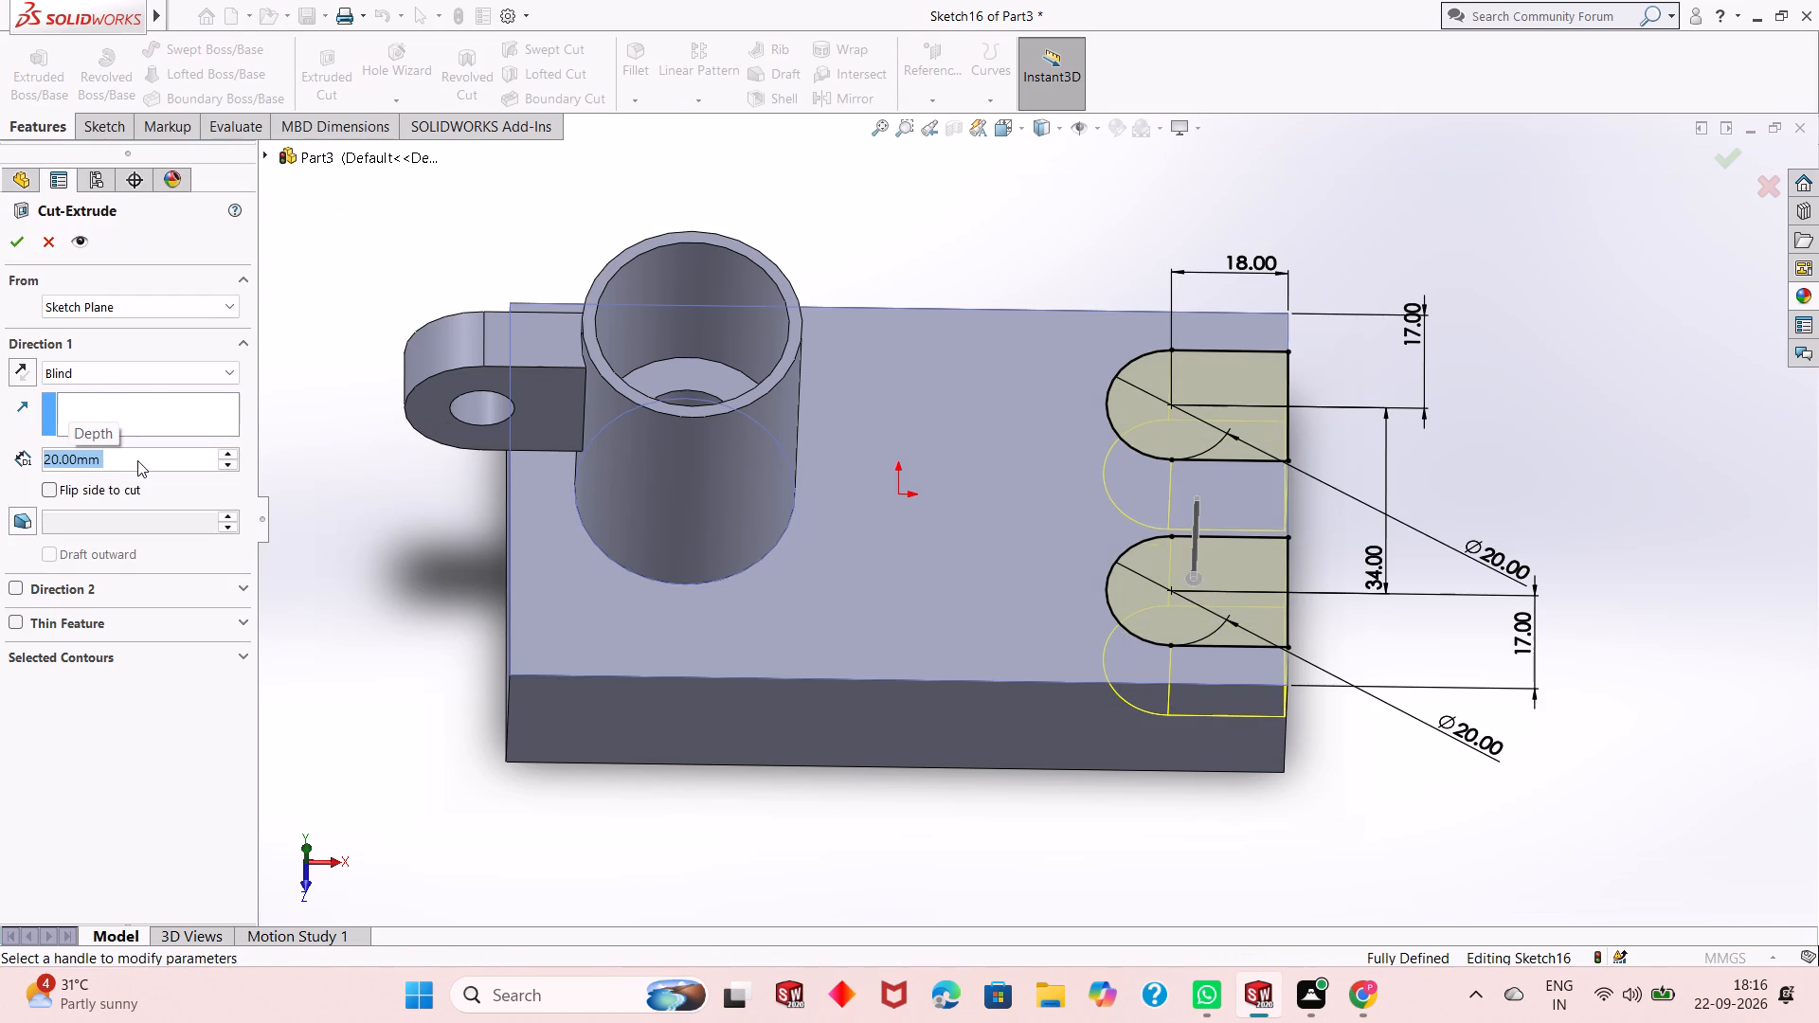
pyautogui.moveTo(980, 537); pyautogui.dragTo(980, 410, button='middle')
pyautogui.scroll(2, 1041, 576)
pyautogui.moveTo(1131, 684); pyautogui.dragTo(1059, 576, button='middle')
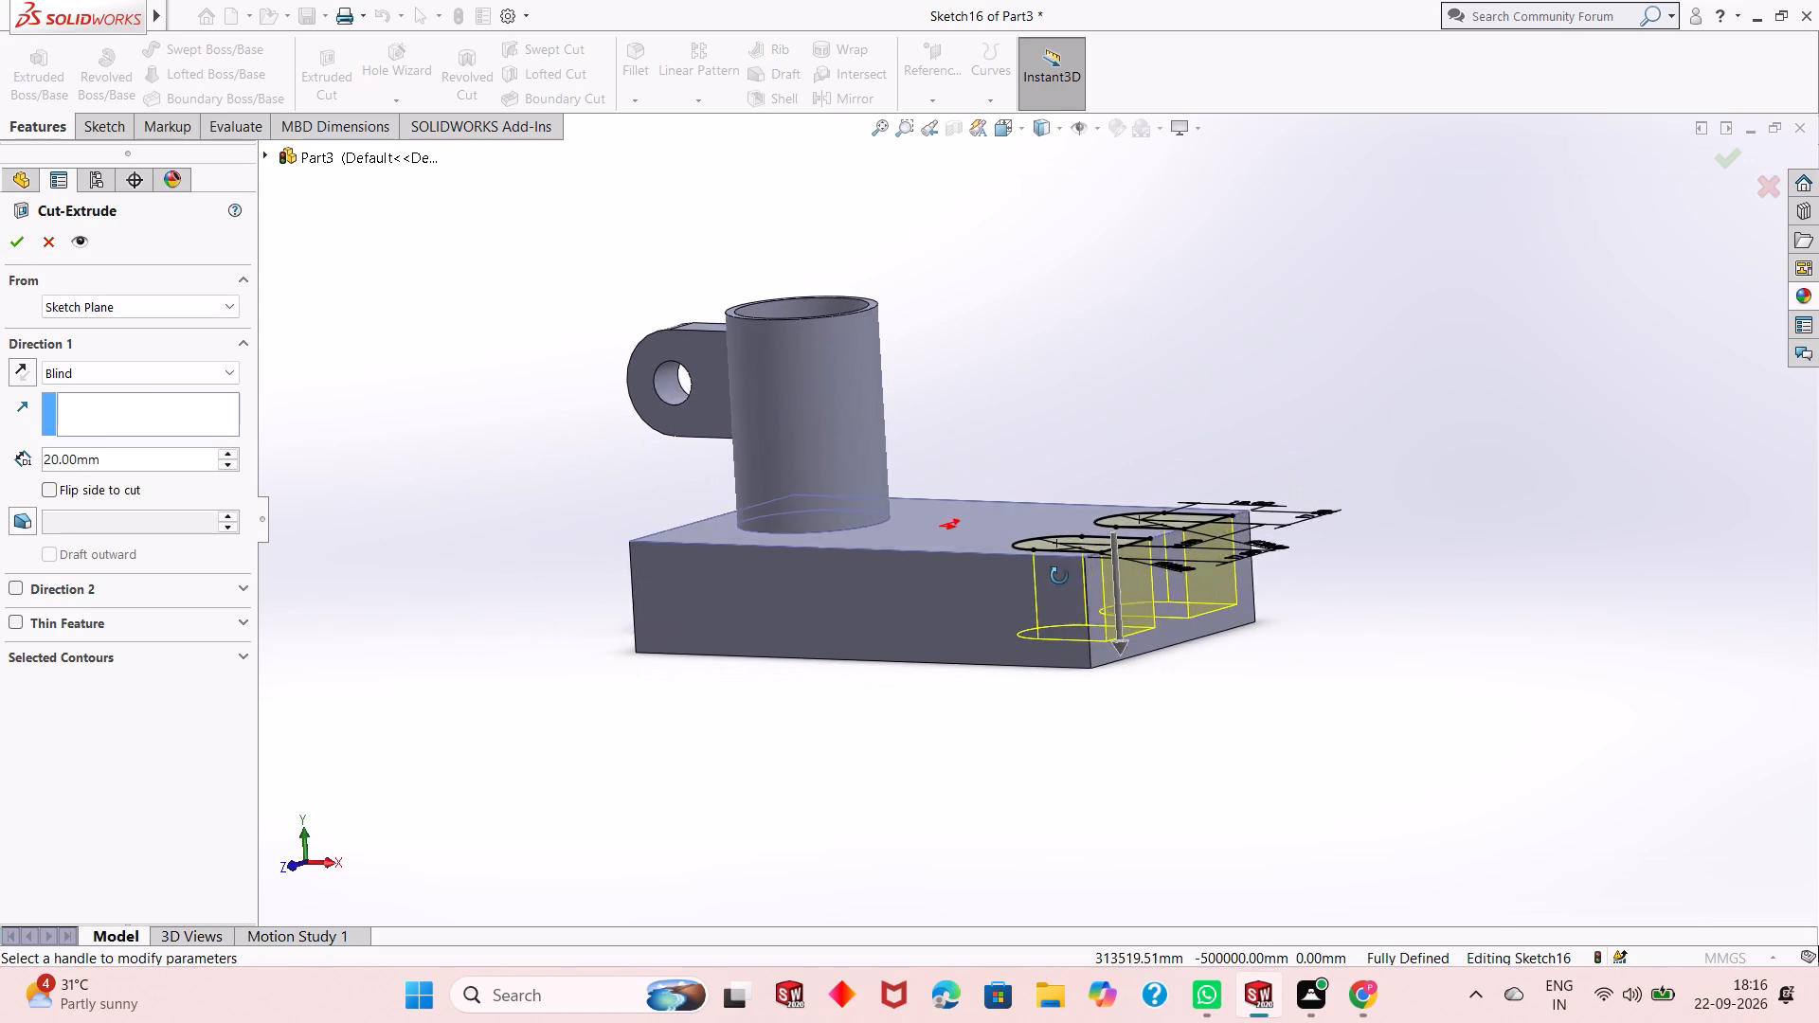
pyautogui.moveTo(1059, 576); pyautogui.dragTo(1104, 652, button='middle')
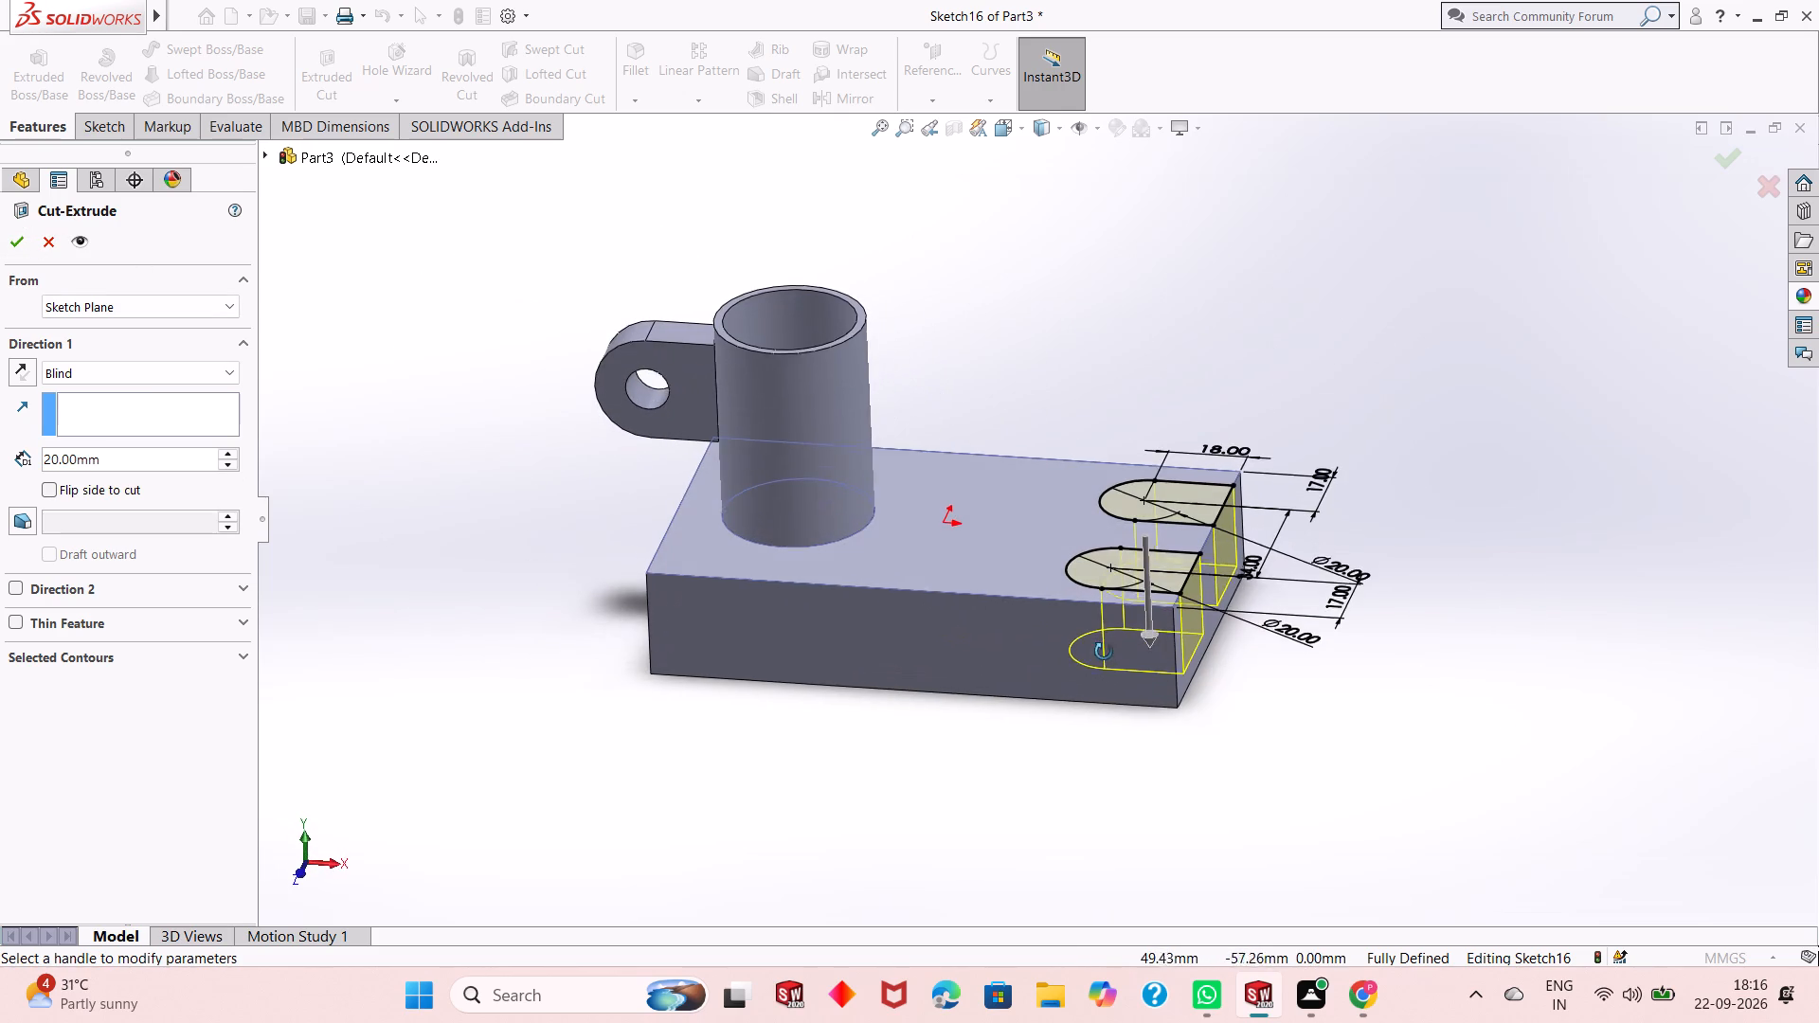
pyautogui.moveTo(1104, 652); pyautogui.dragTo(1105, 654, button='middle')
pyautogui.scroll(-1, 956, 487)
pyautogui.scroll(1, 956, 487)
pyautogui.scroll(-2, 1182, 508)
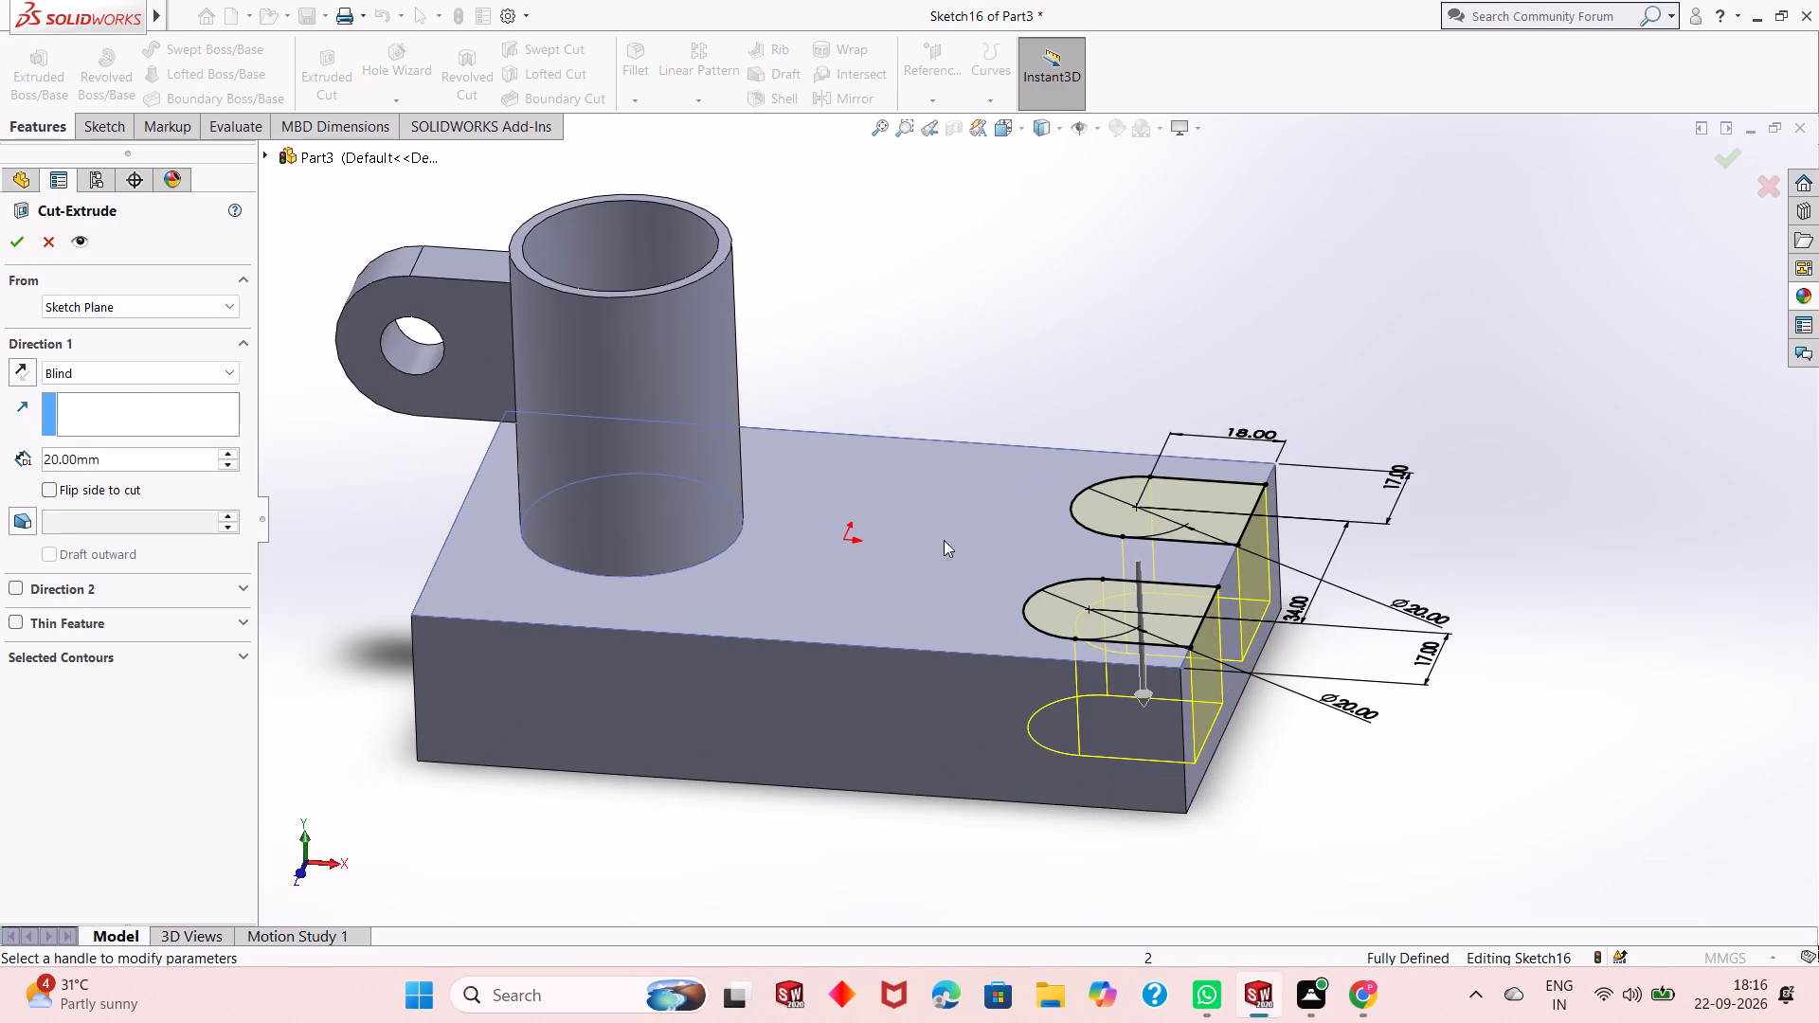
pyautogui.click(18, 249)
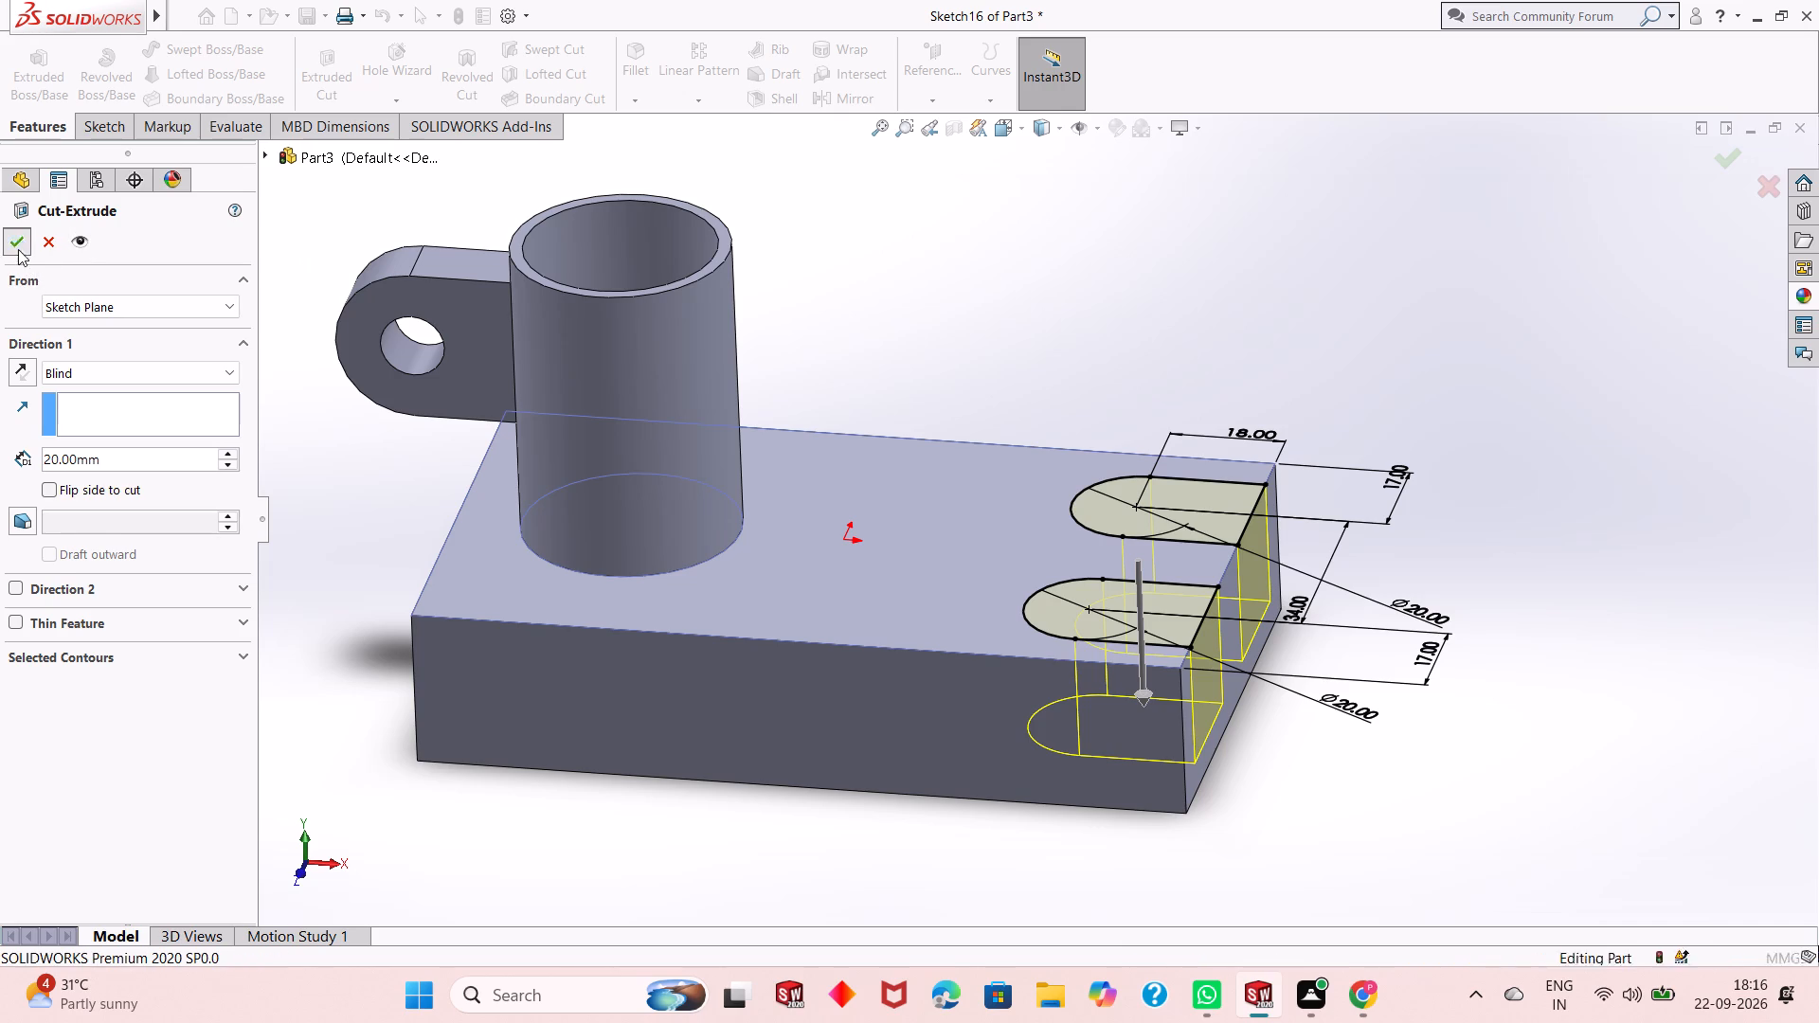
pyautogui.click(1080, 340)
# Sketch circles on the slot floor at the rear and front slot arc centres, about 13.7 mm and 12 mm in diameter.
pyautogui.moveTo(1281, 650); pyautogui.dragTo(1230, 574, button='middle')
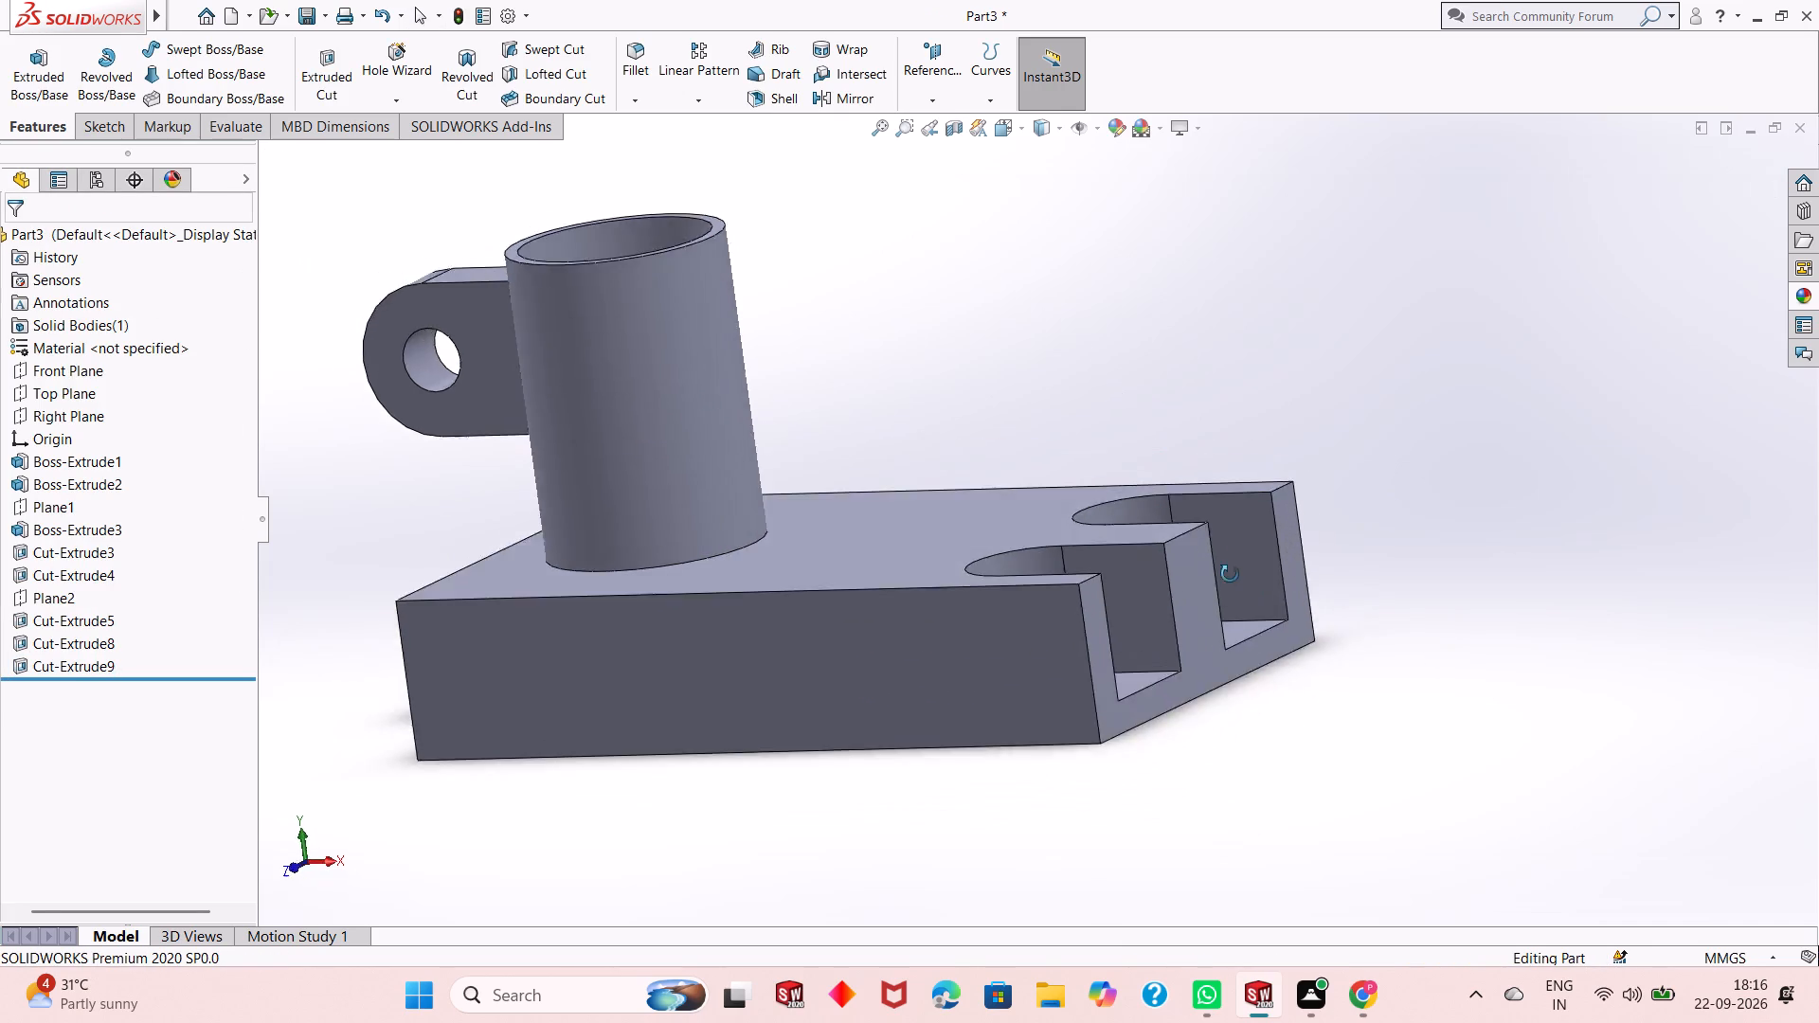
pyautogui.moveTo(1230, 574); pyautogui.dragTo(1267, 860, button='middle')
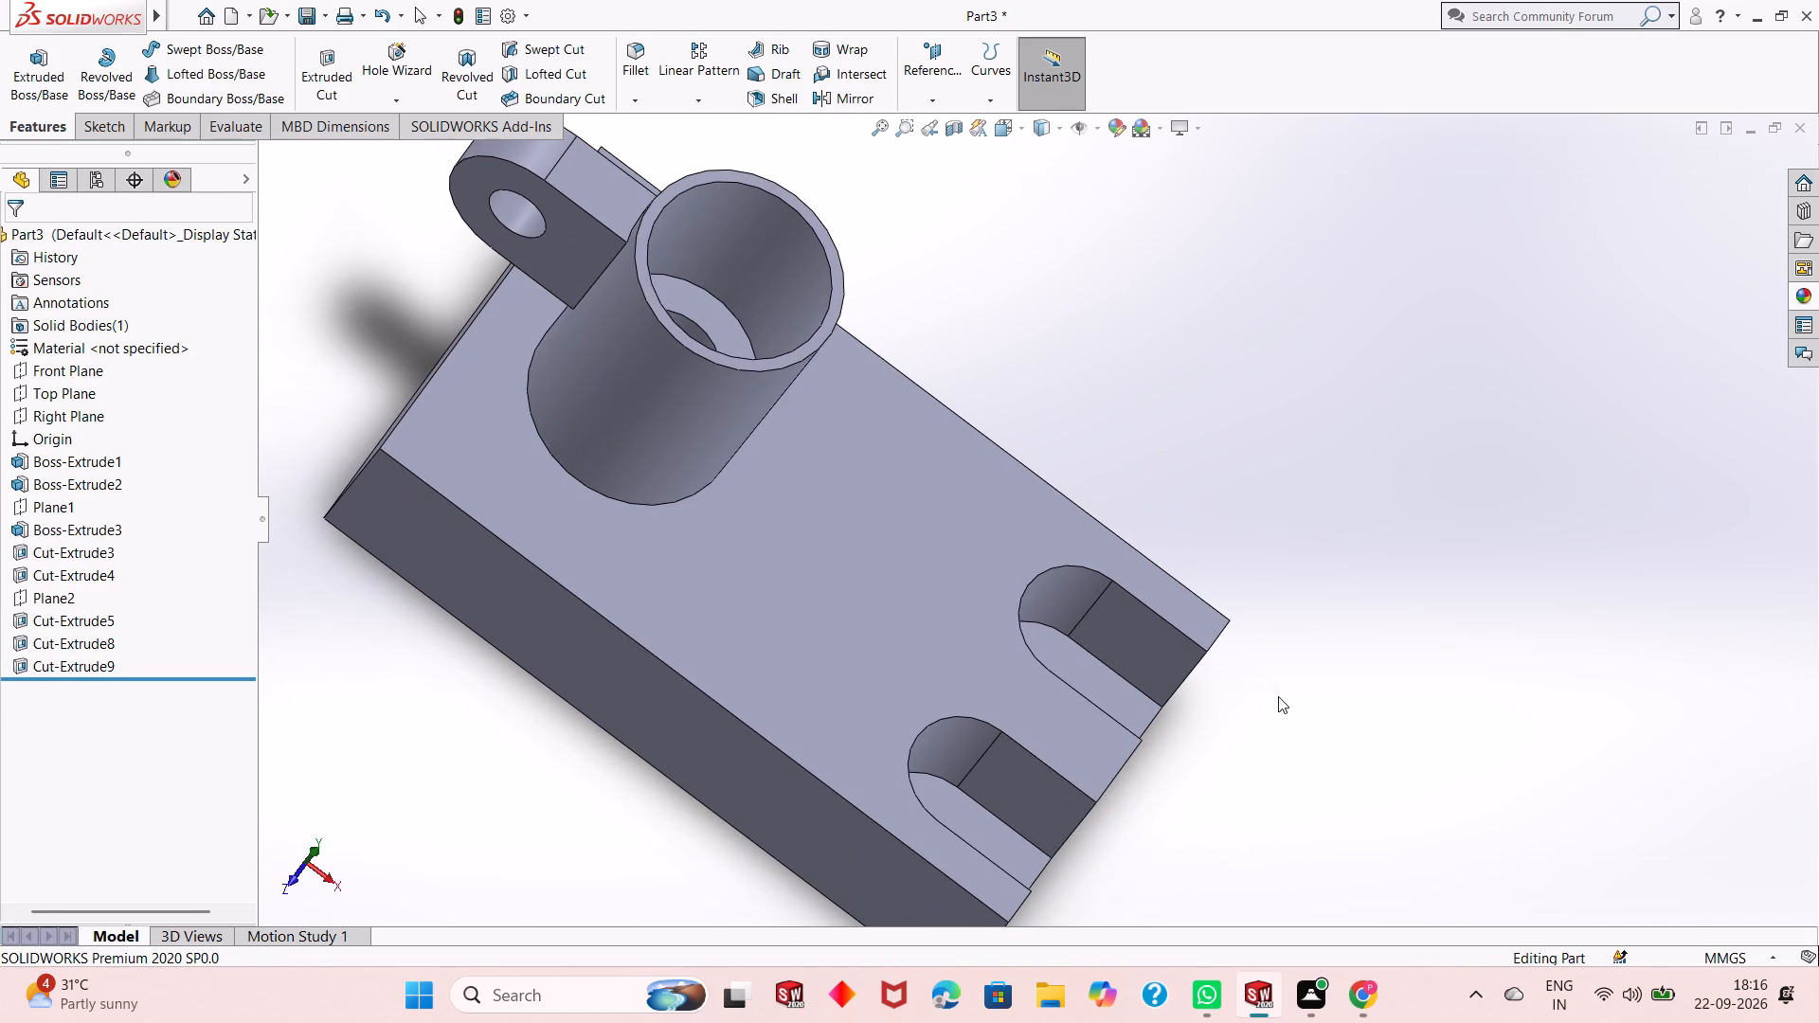
pyautogui.click(1099, 673)
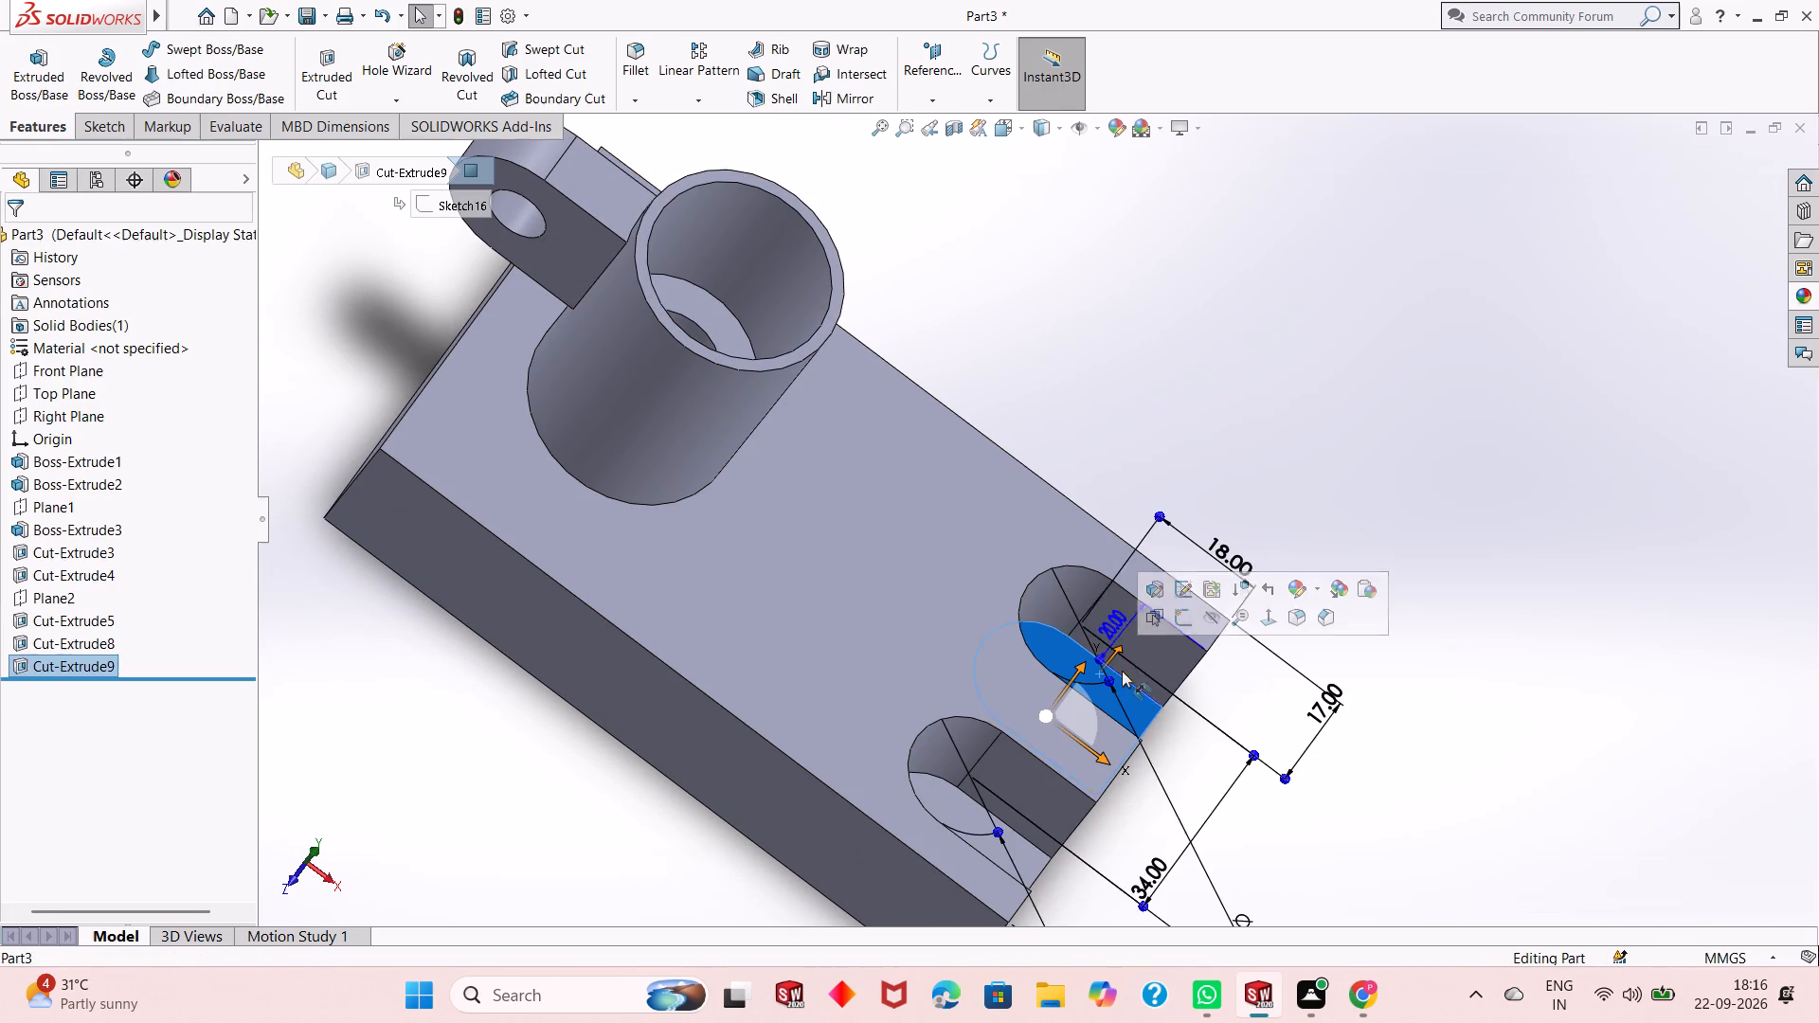
pyautogui.click(1188, 622)
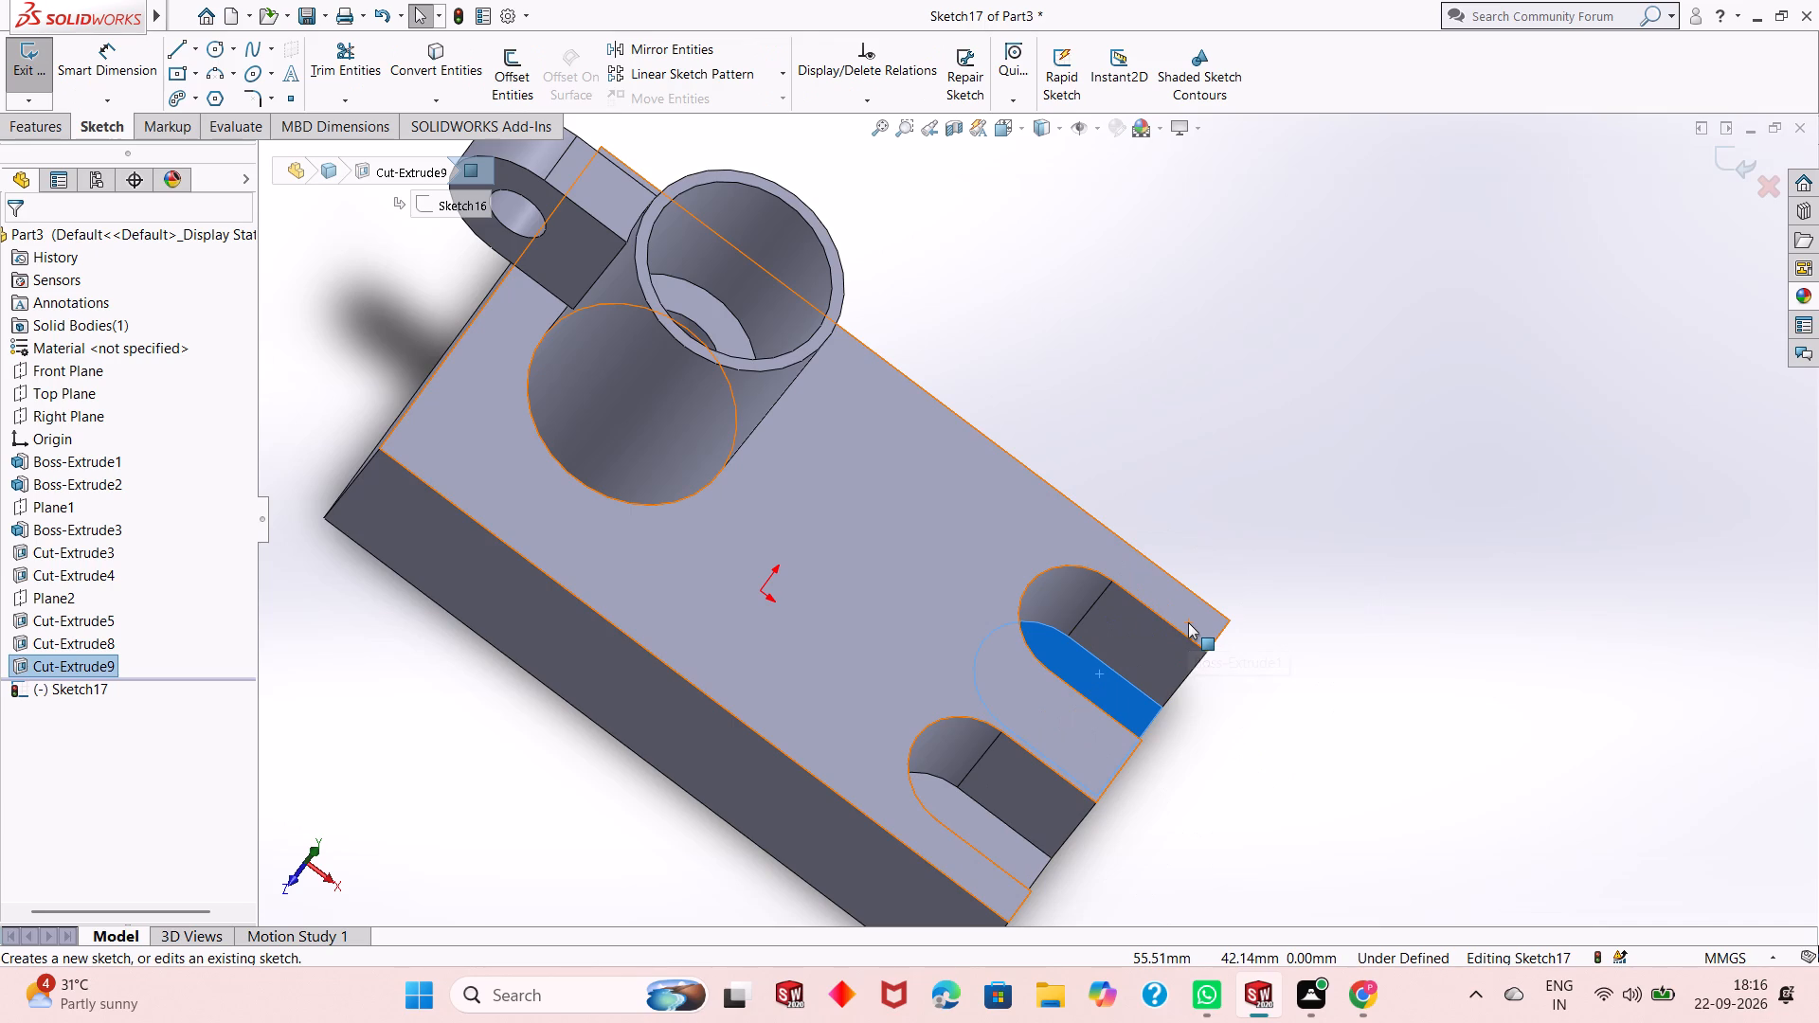
pyautogui.hotkey('ctrl', '8')
pyautogui.press('Escape')
pyautogui.scroll(-2, 1509, 388)
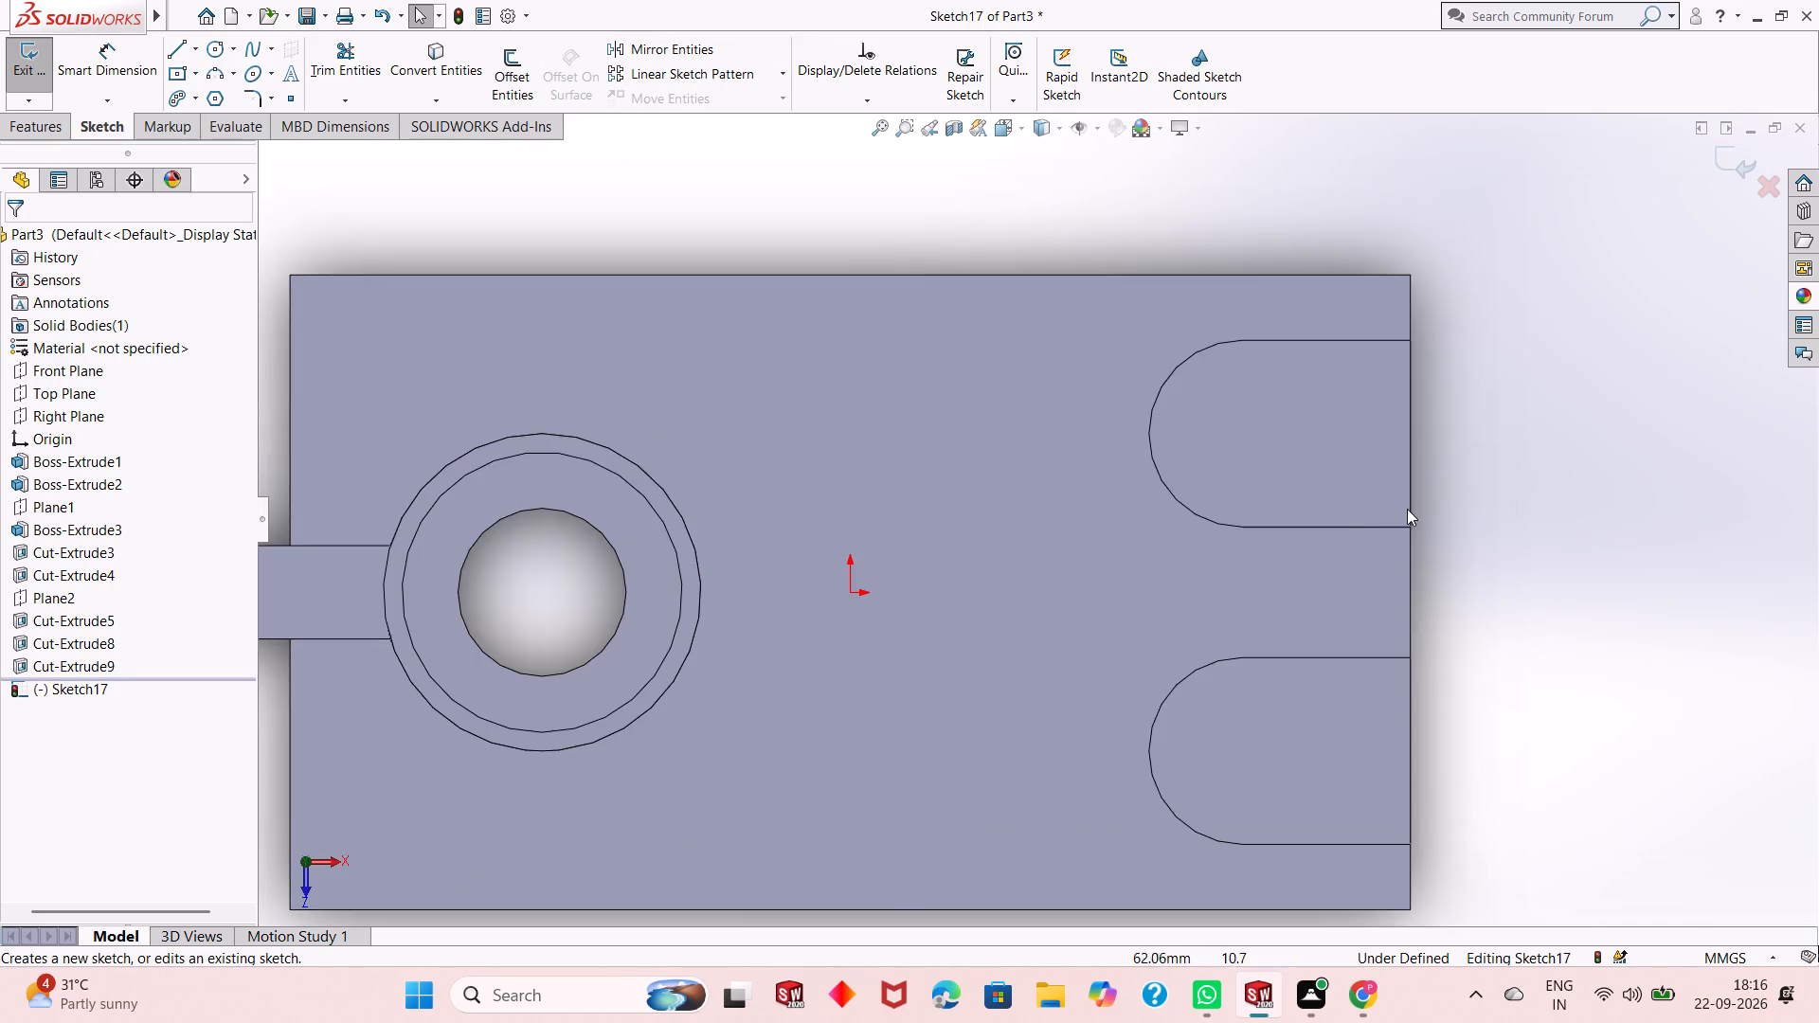
pyautogui.scroll(2, 1360, 531)
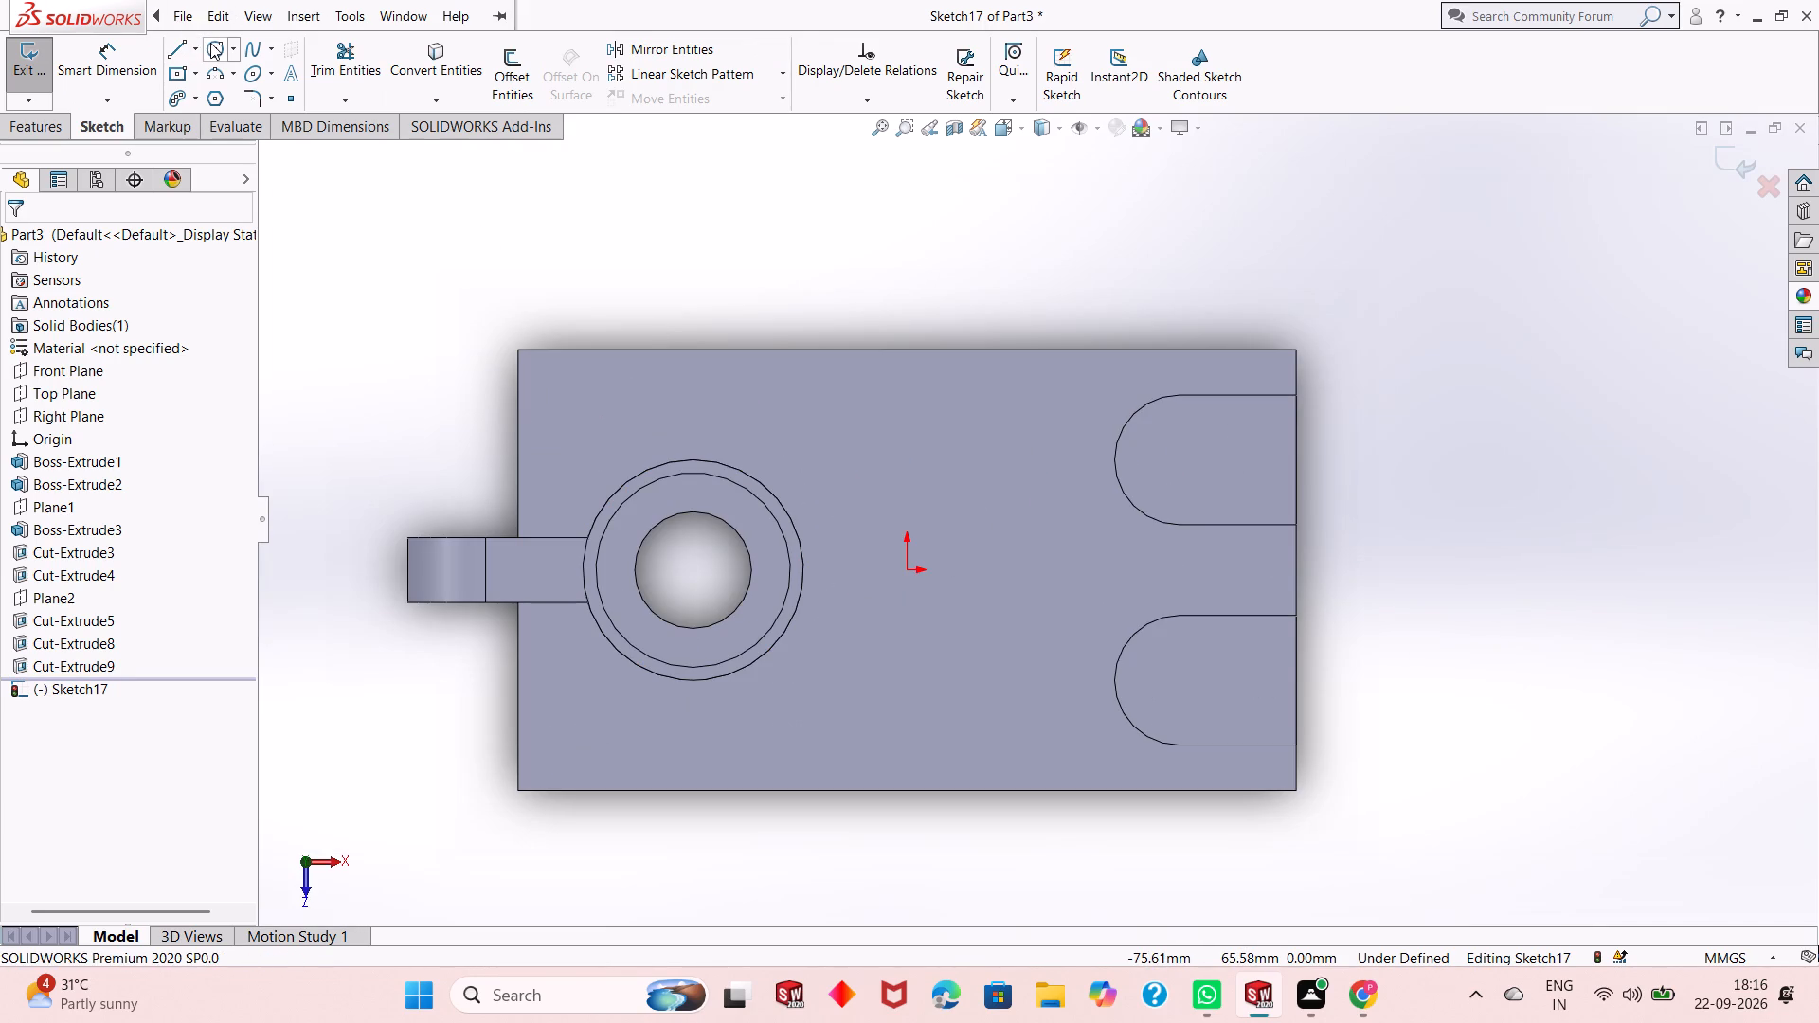
pyautogui.click(212, 43)
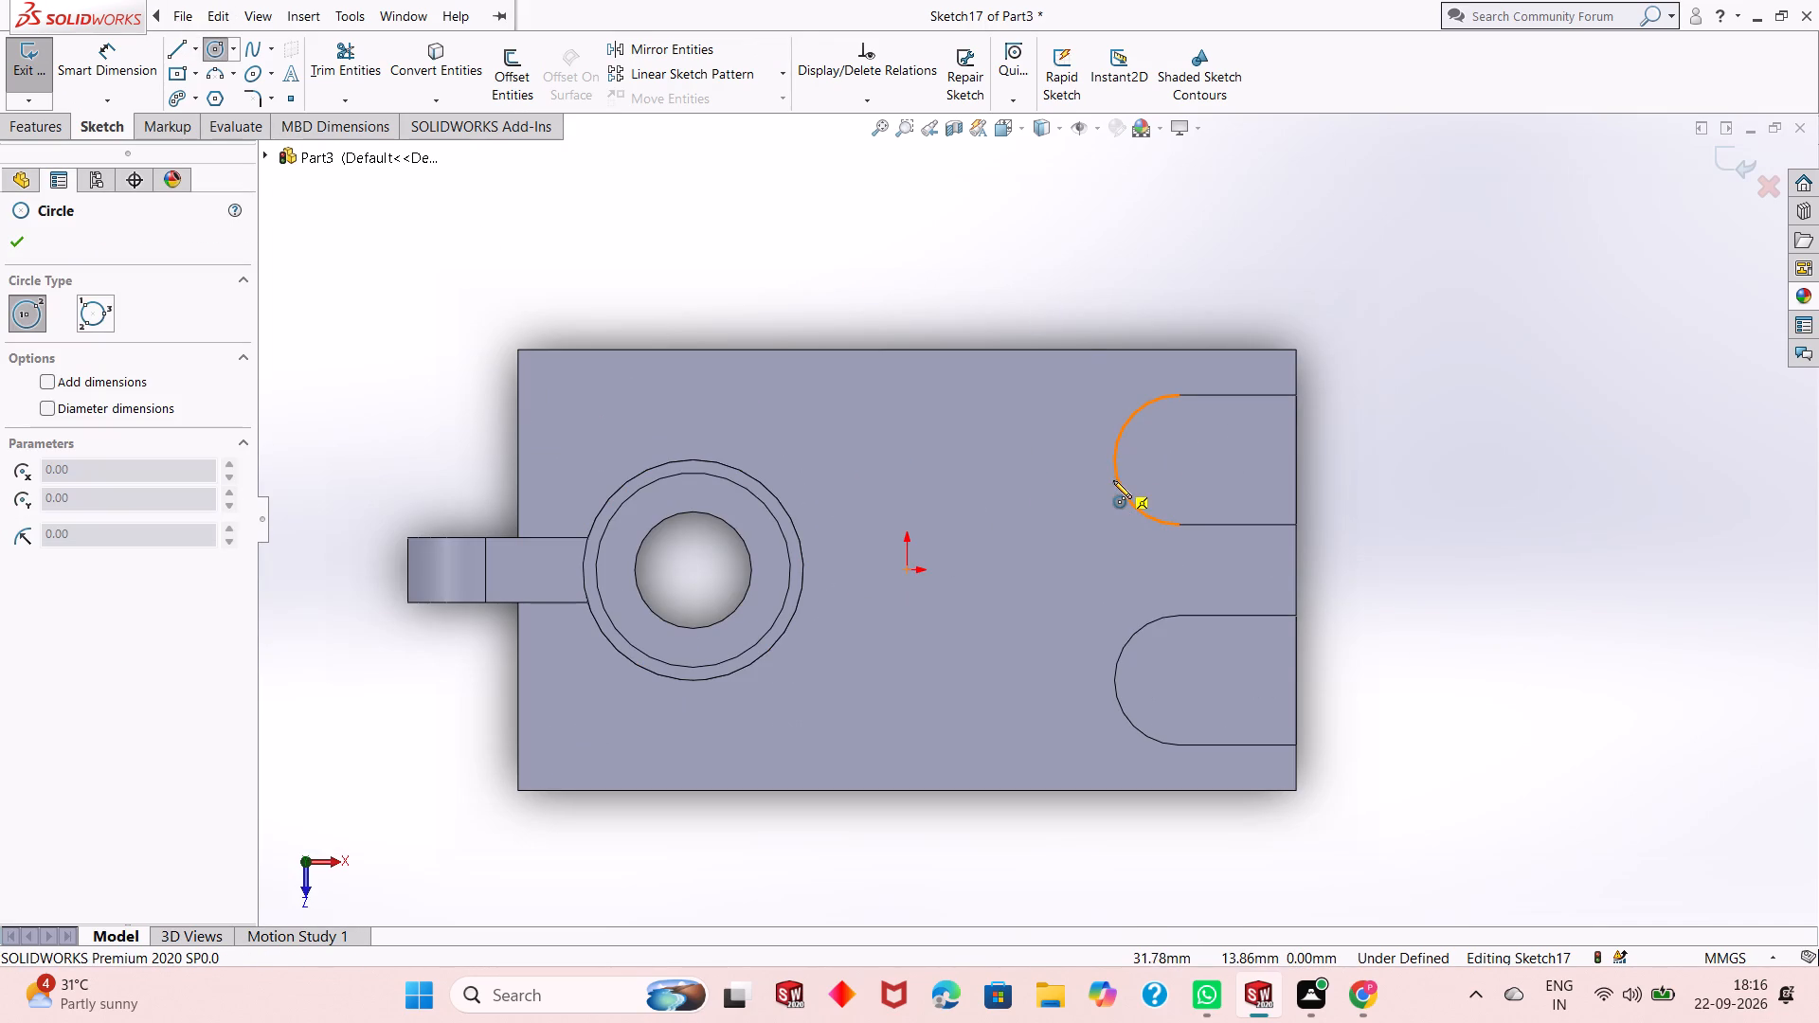
pyautogui.click(1176, 458)
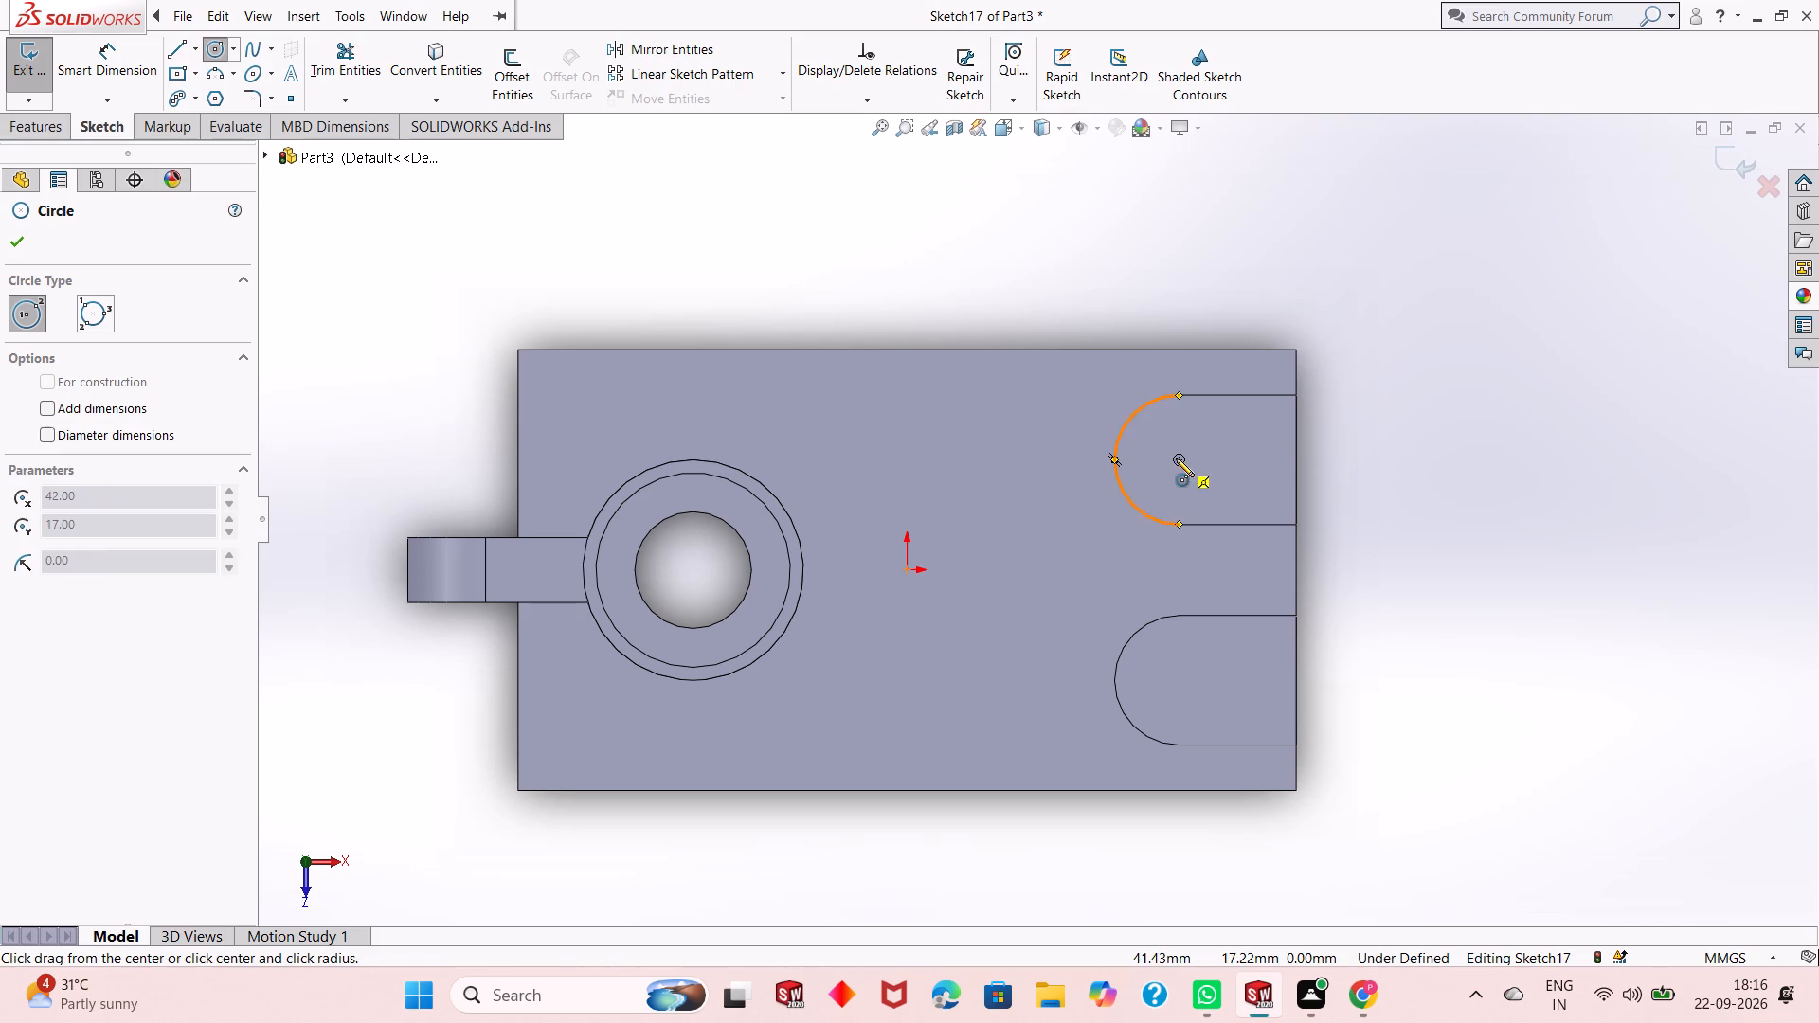
pyautogui.click(1218, 439)
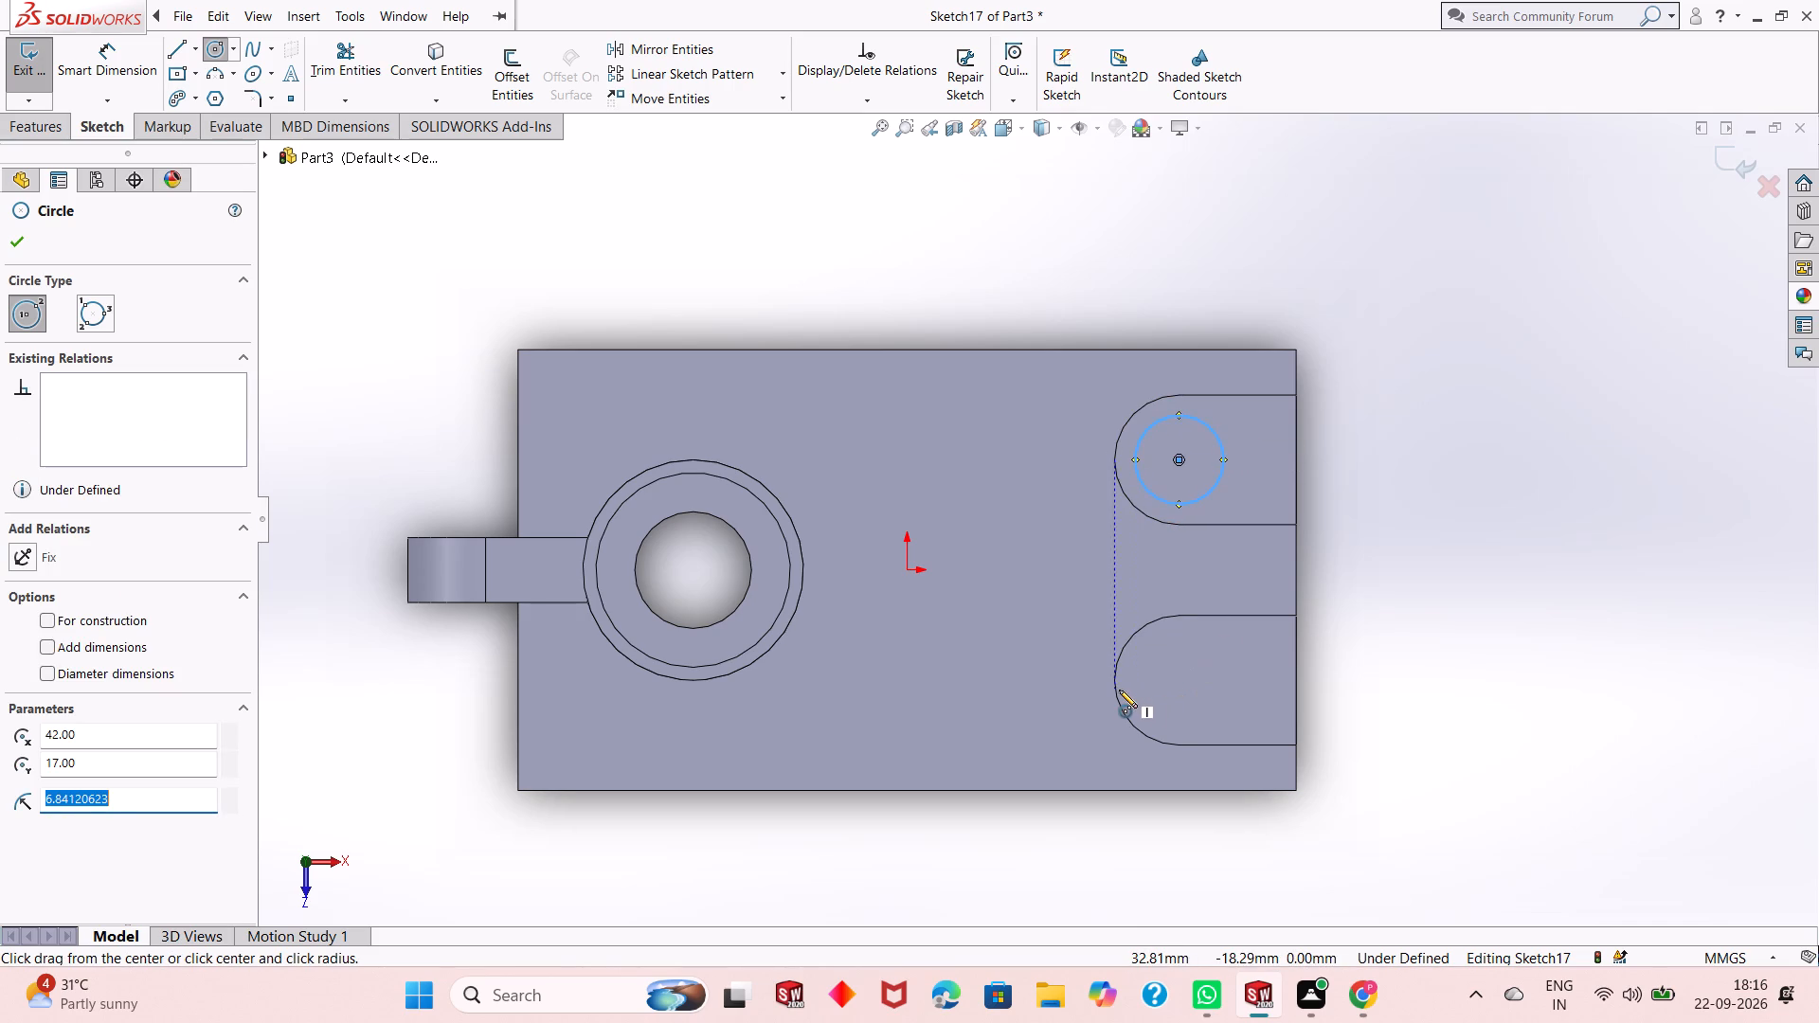
pyautogui.click(1180, 683)
pyautogui.click(1211, 657)
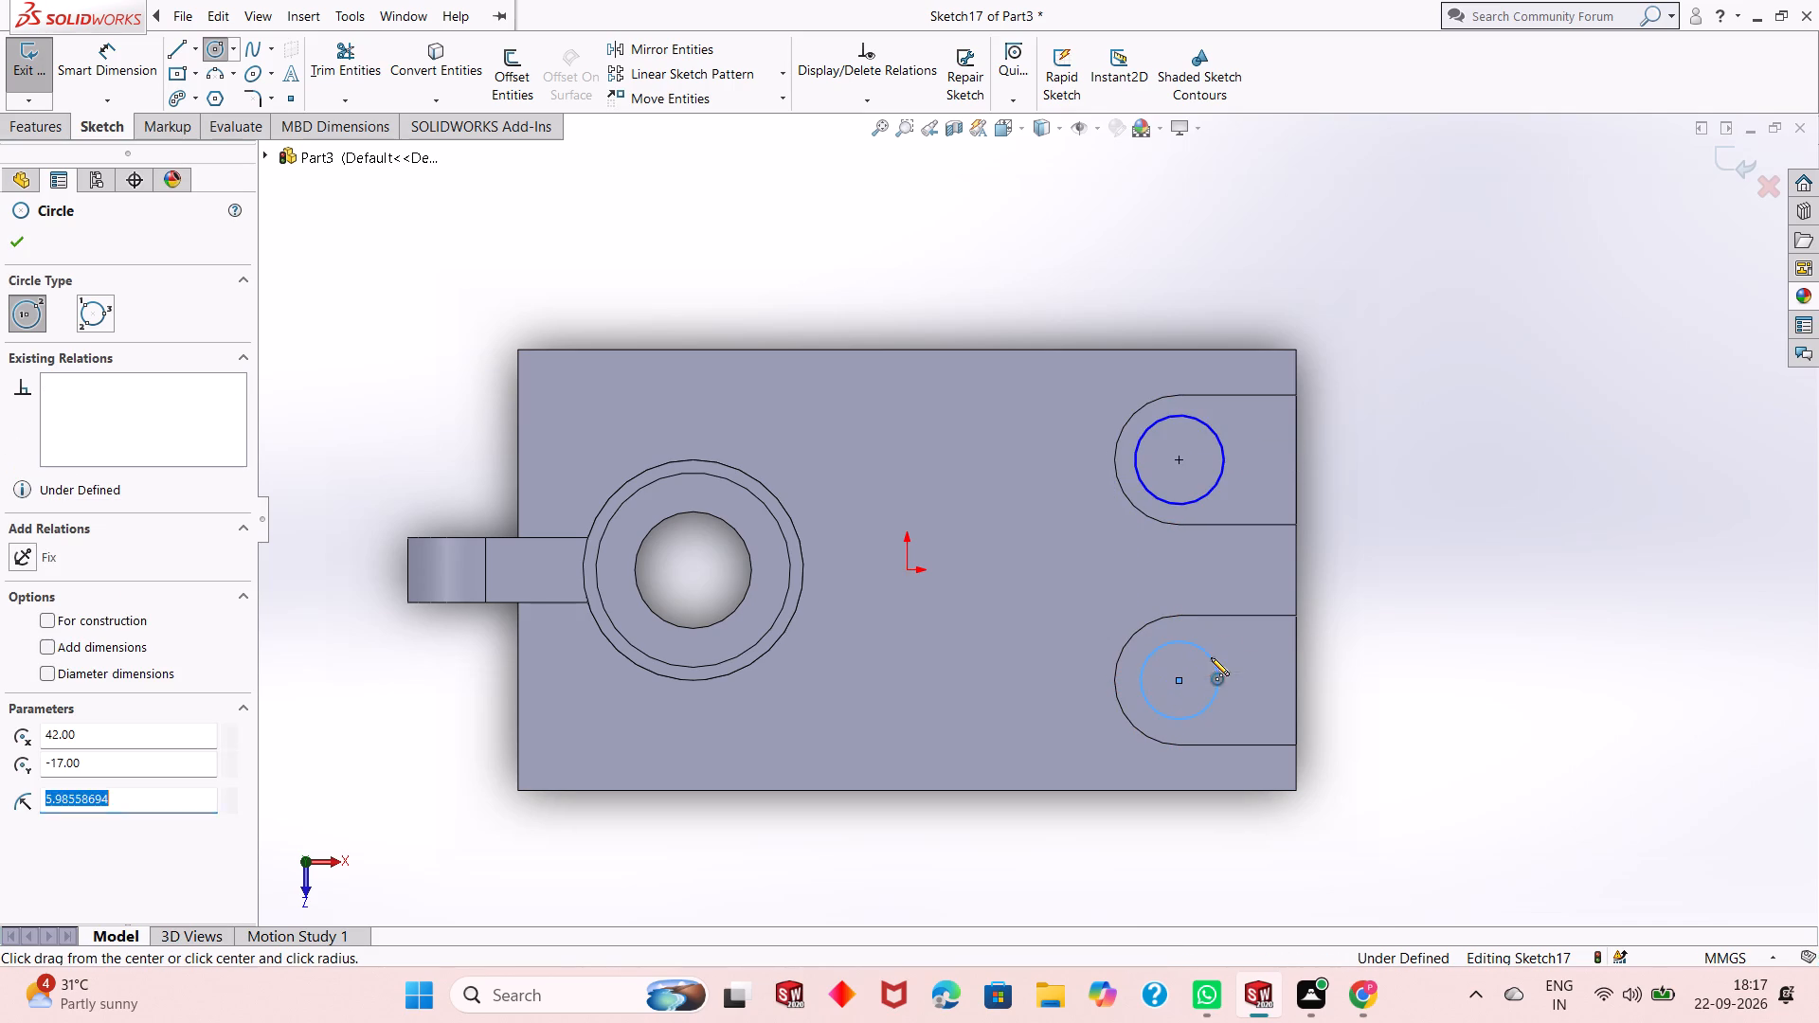
pyautogui.rightClick(1211, 657)
pyautogui.click(1302, 668)
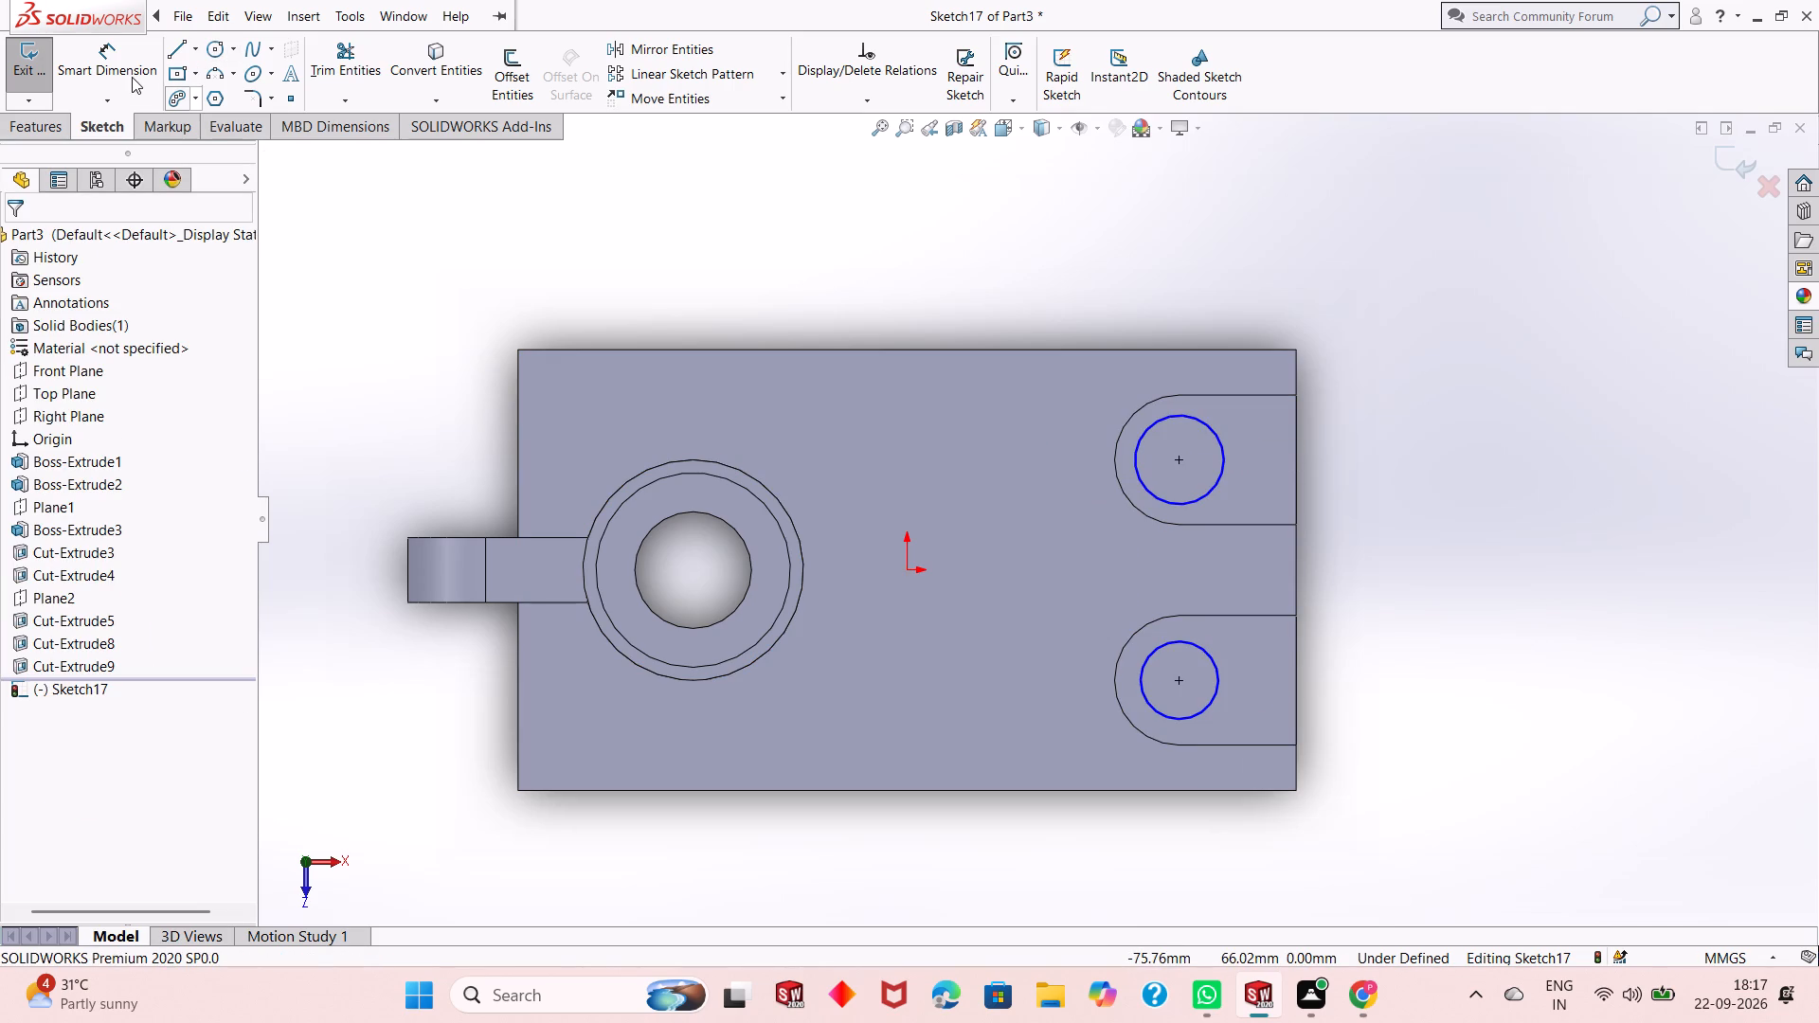
# Dimension both the rear and front circles on the slot floor to 8 mm diameter.
pyautogui.click(132, 77)
pyautogui.click(1157, 496)
pyautogui.click(1411, 619)
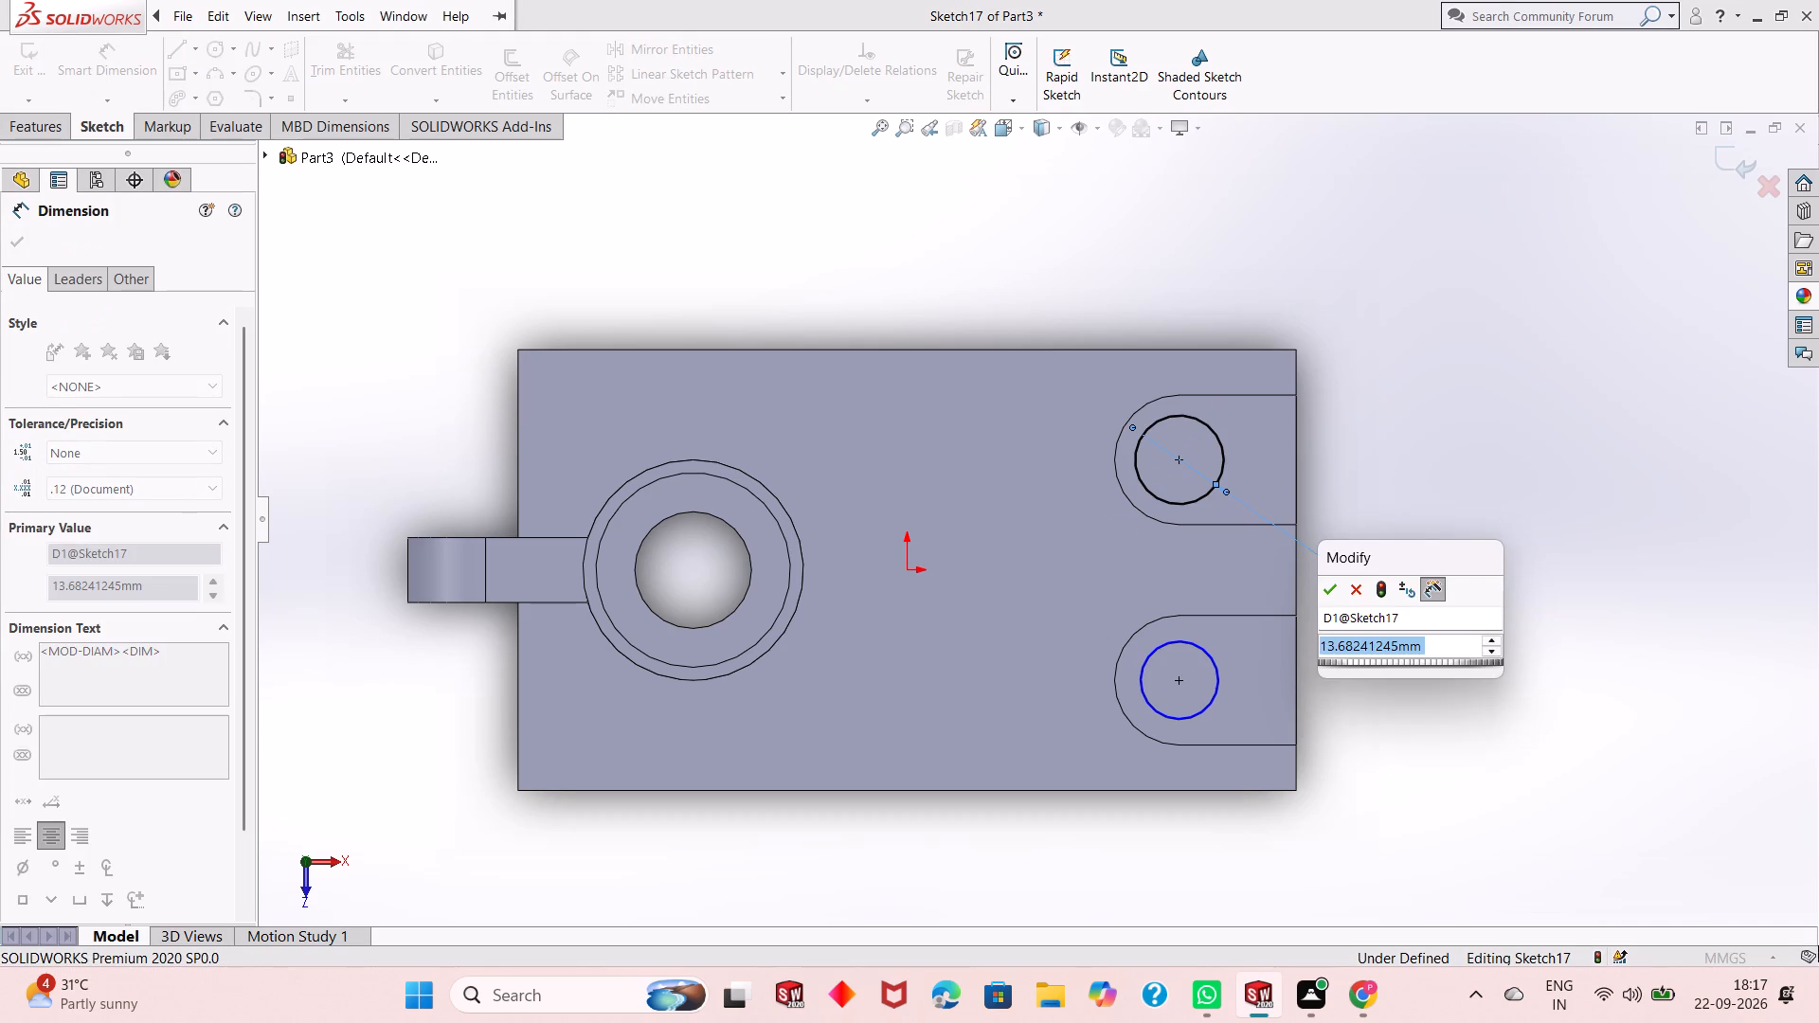
pyautogui.press('8')
pyautogui.press('Return')
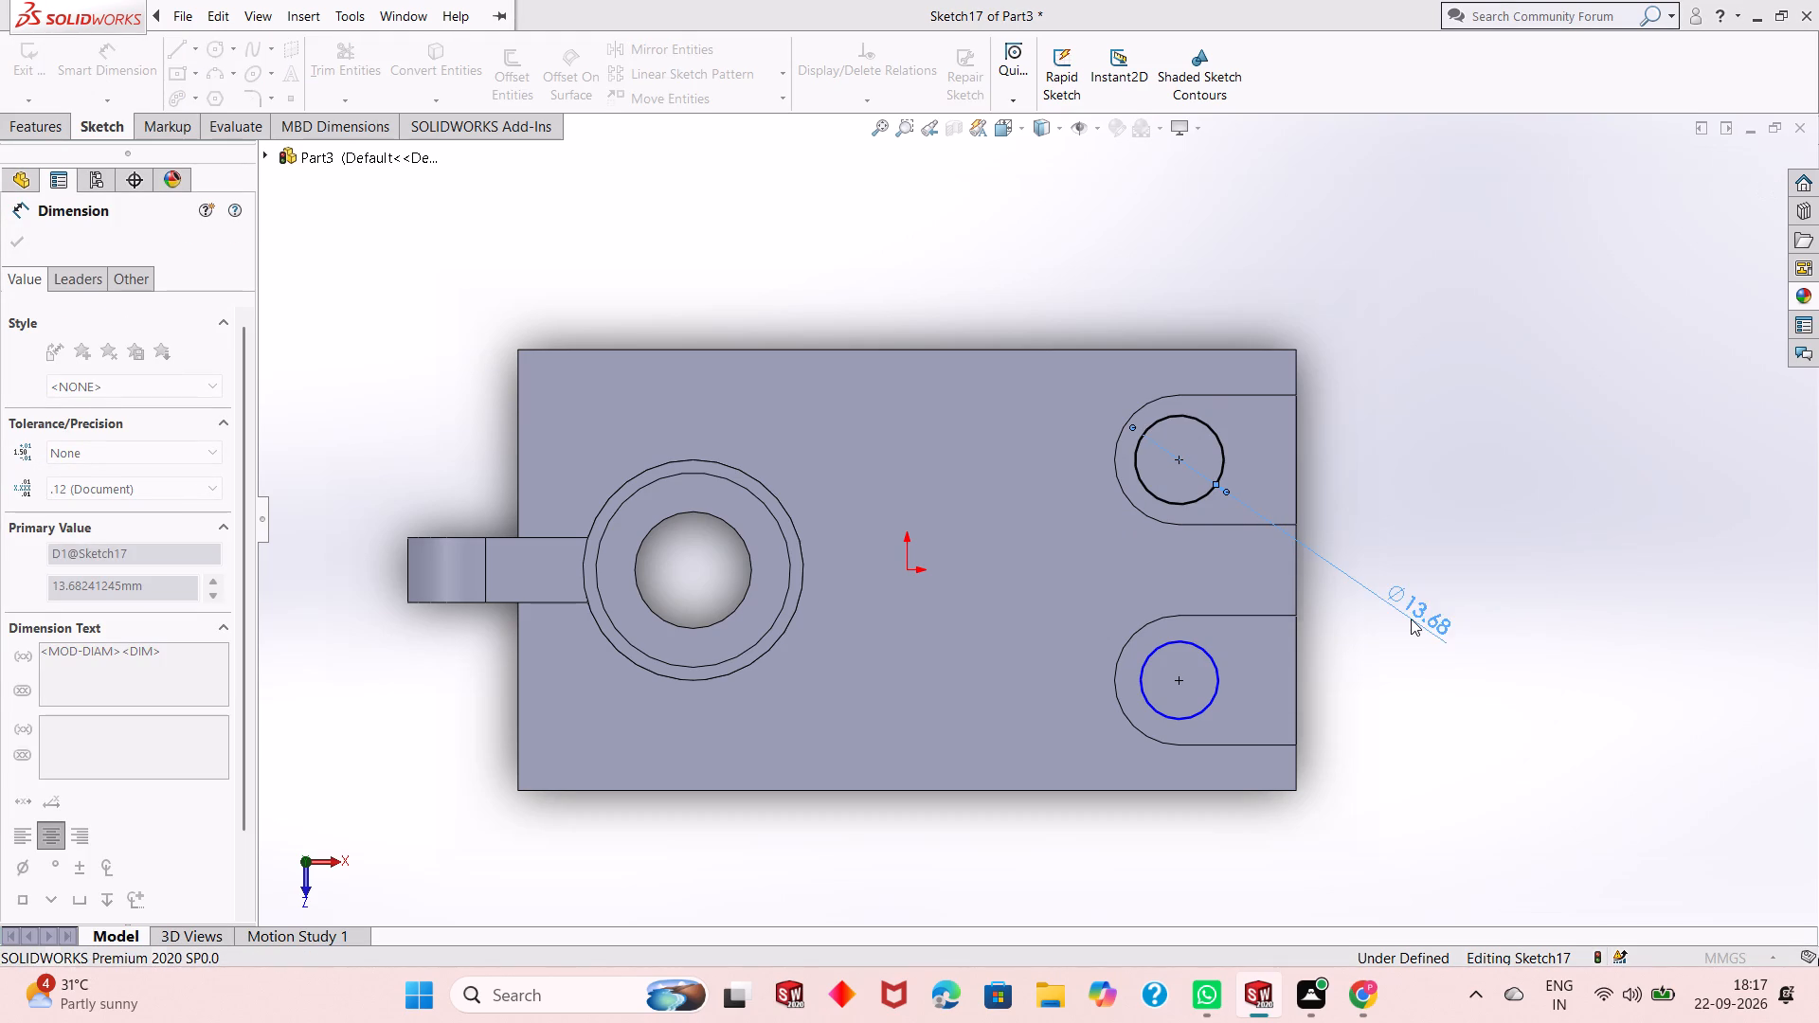
pyautogui.click(1205, 713)
pyautogui.click(1509, 806)
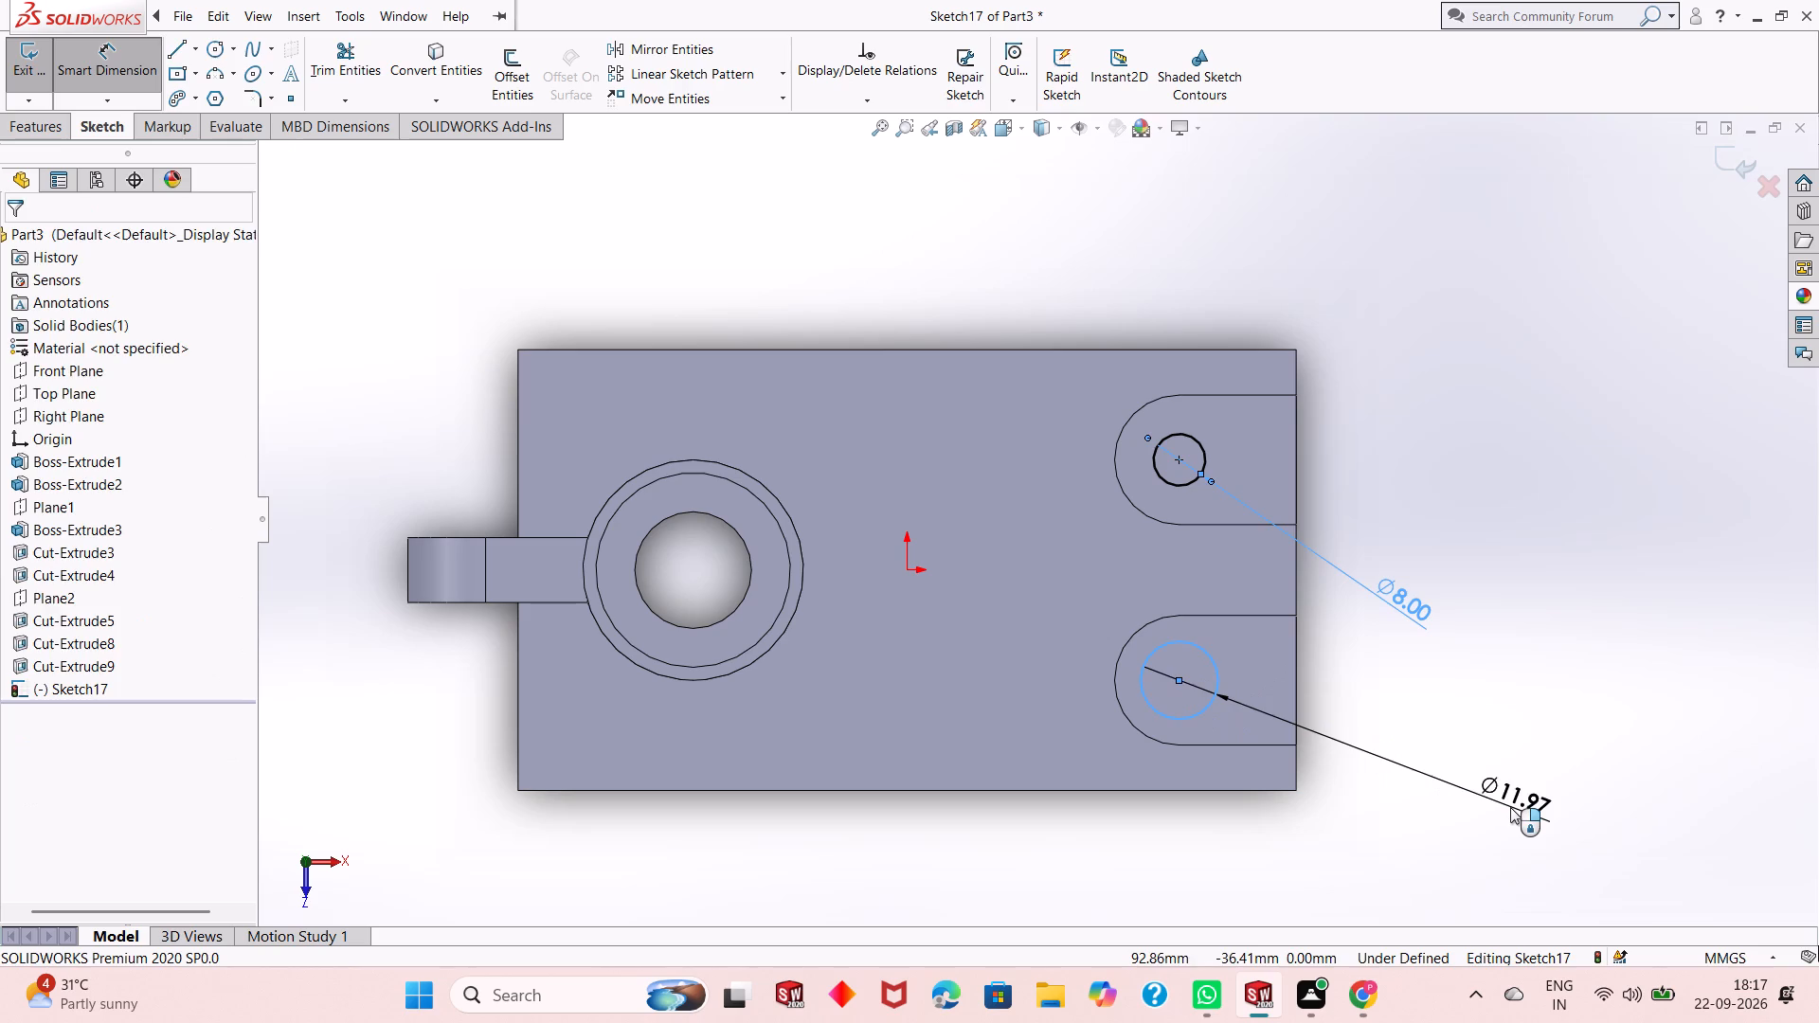
pyautogui.press('8')
pyautogui.press('Return')
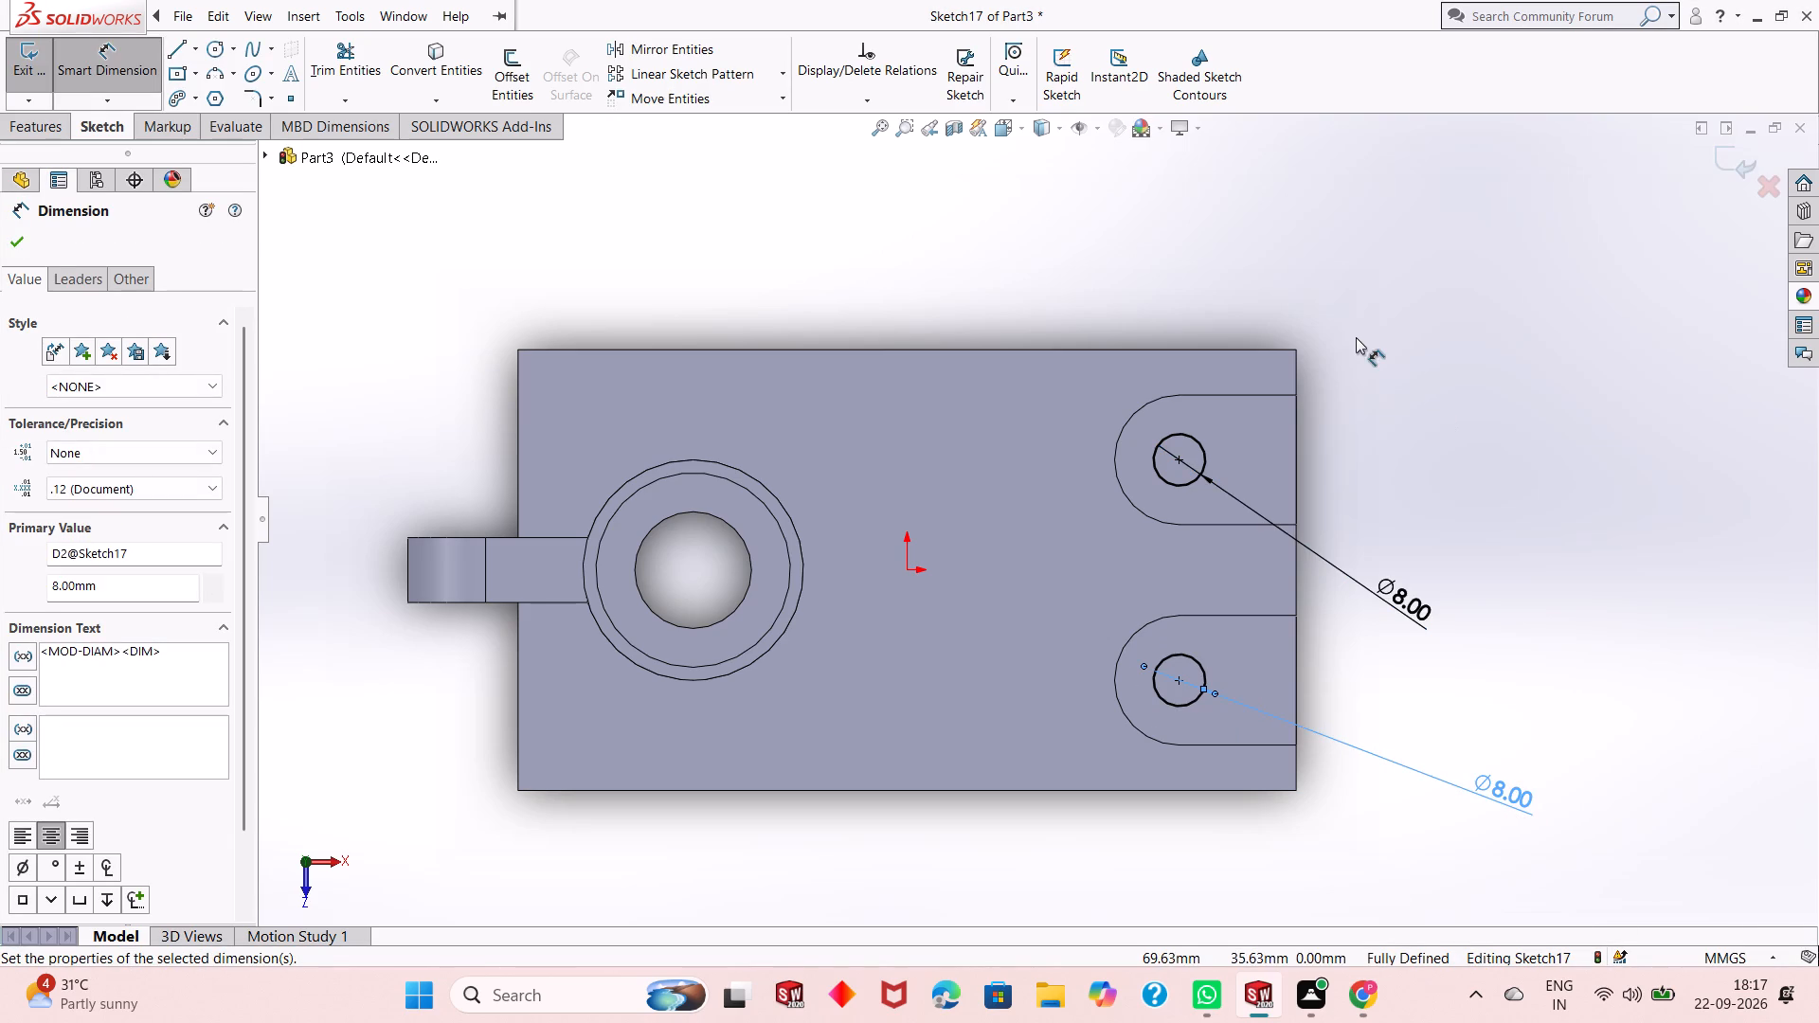
pyautogui.rightClick(1356, 337)
pyautogui.click(1430, 403)
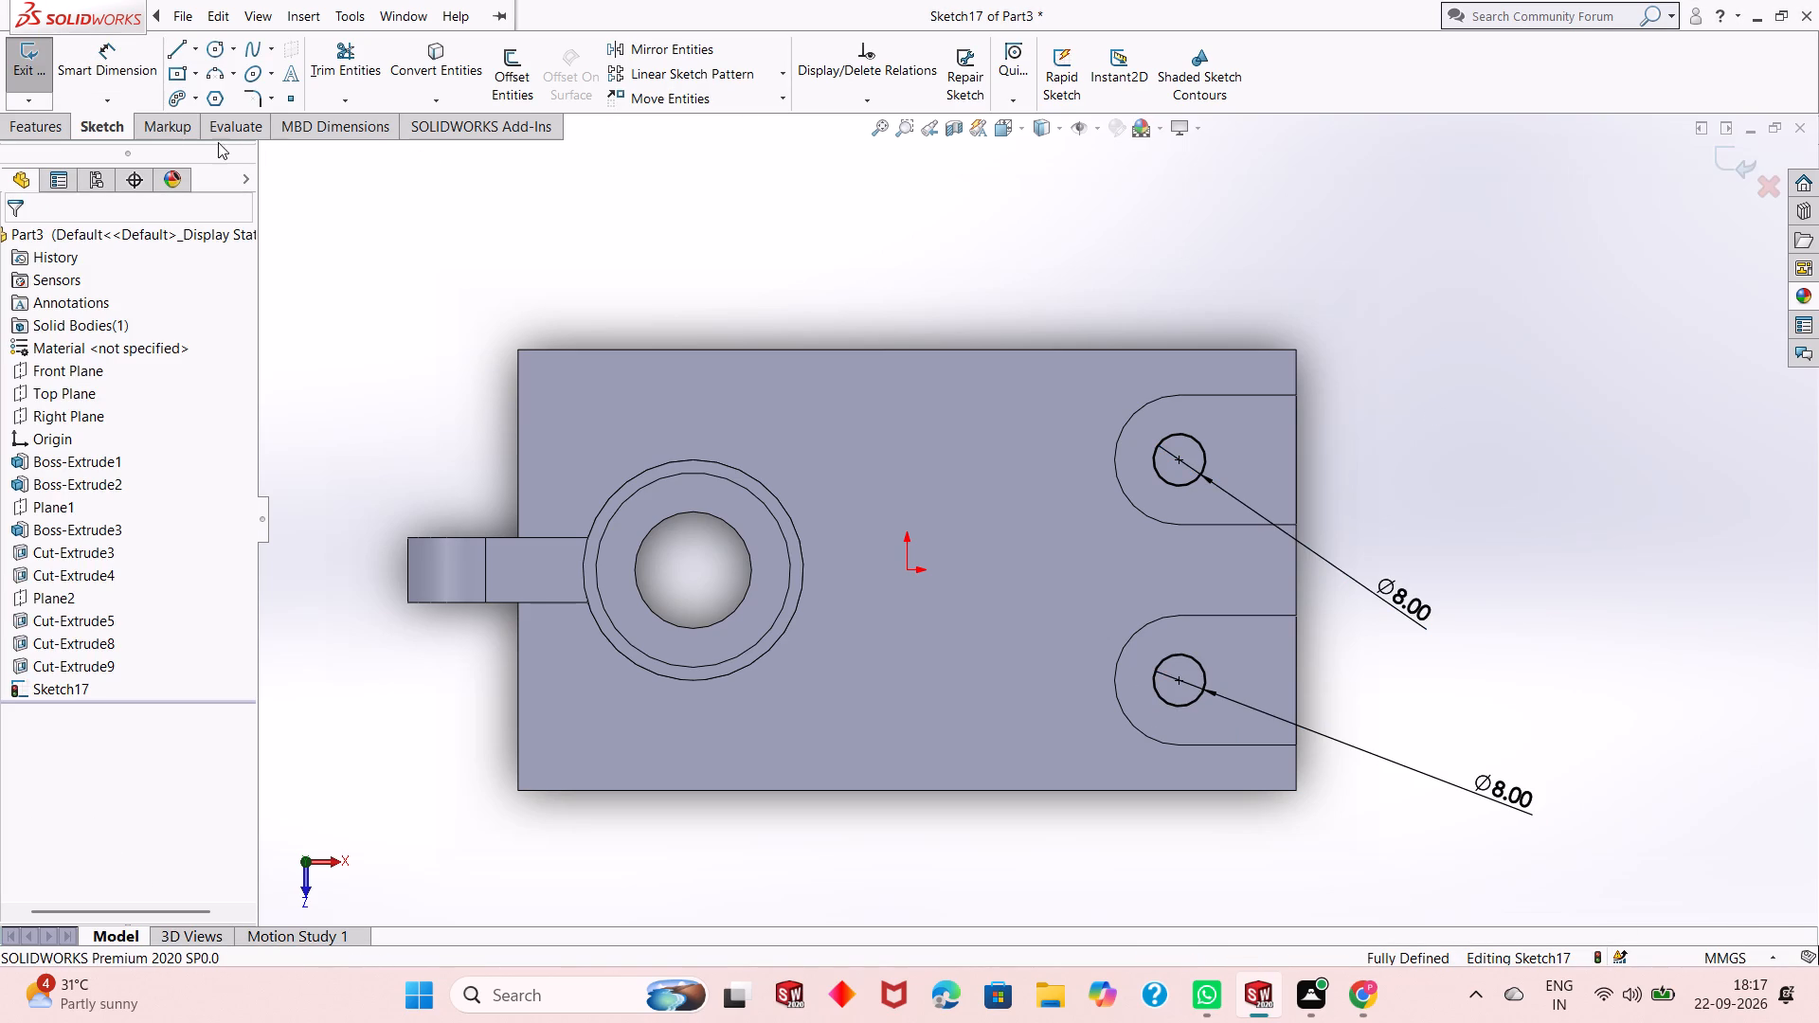
# Cut-extrude the two 8 mm circles through the slot floors with a blind depth of 20 mm.
pyautogui.click(41, 135)
pyautogui.click(333, 69)
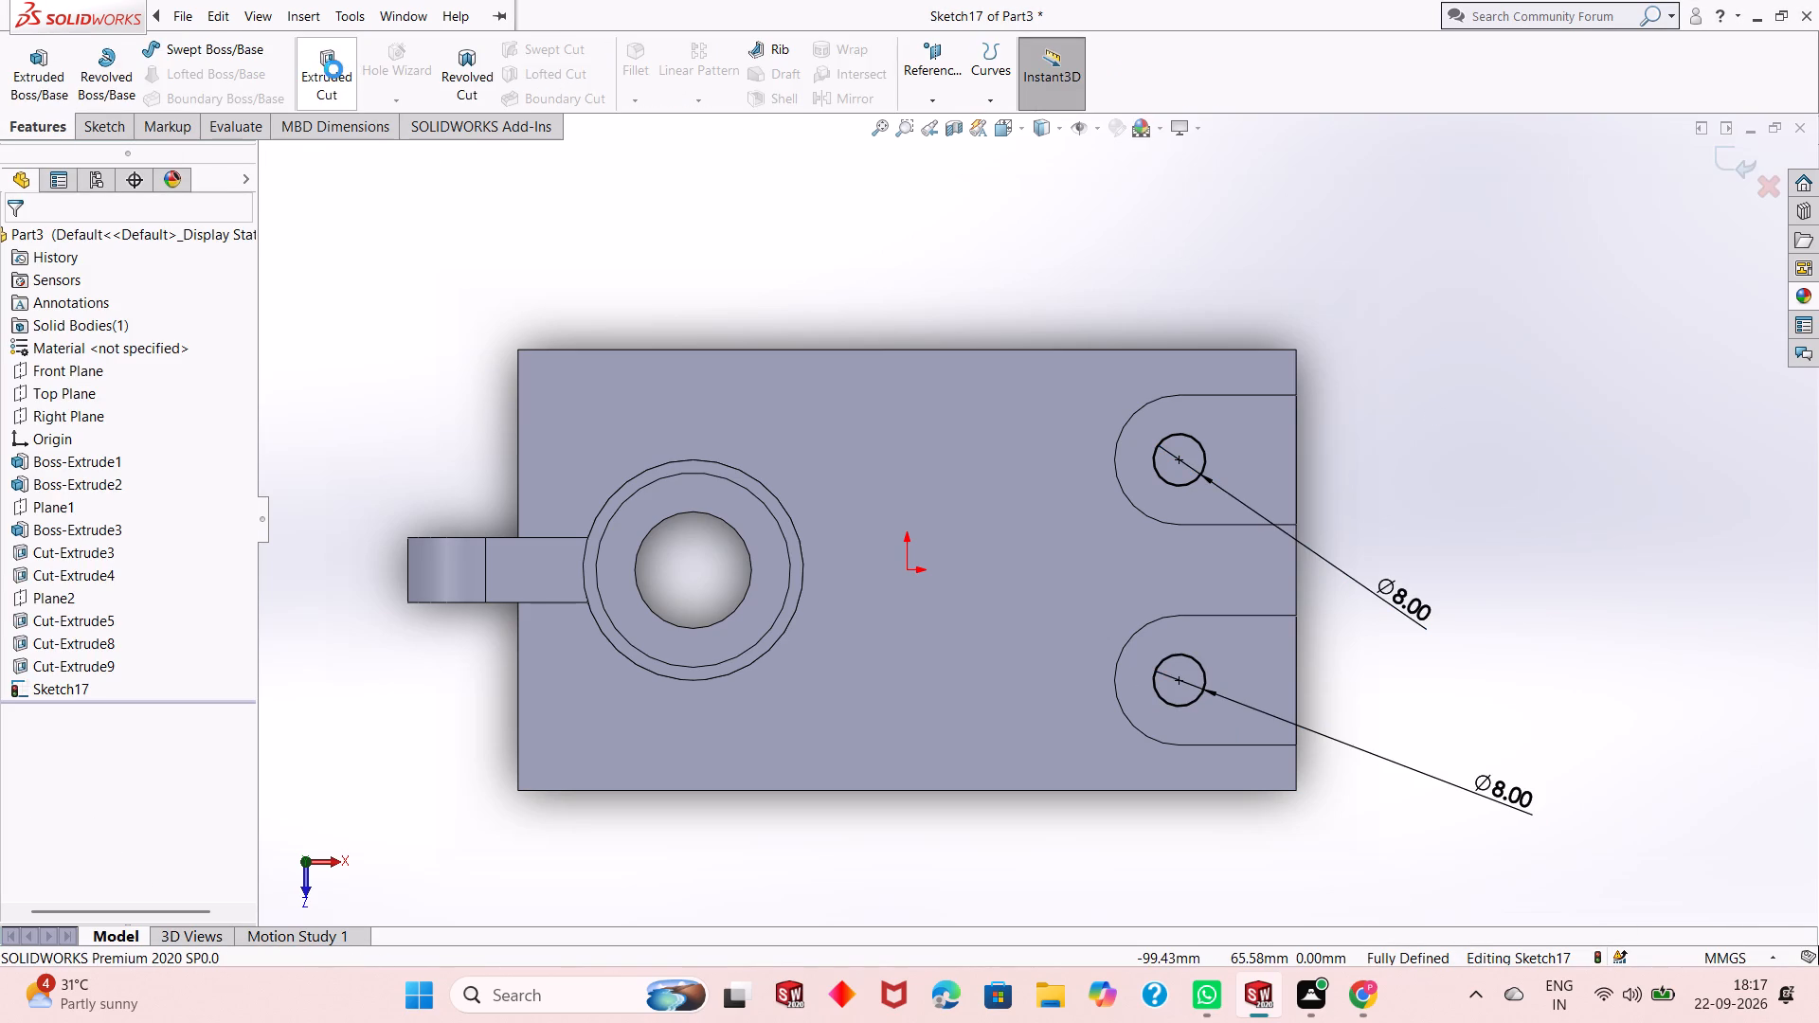
pyautogui.moveTo(1015, 583); pyautogui.dragTo(995, 414, button='middle')
pyautogui.scroll(2, 944, 553)
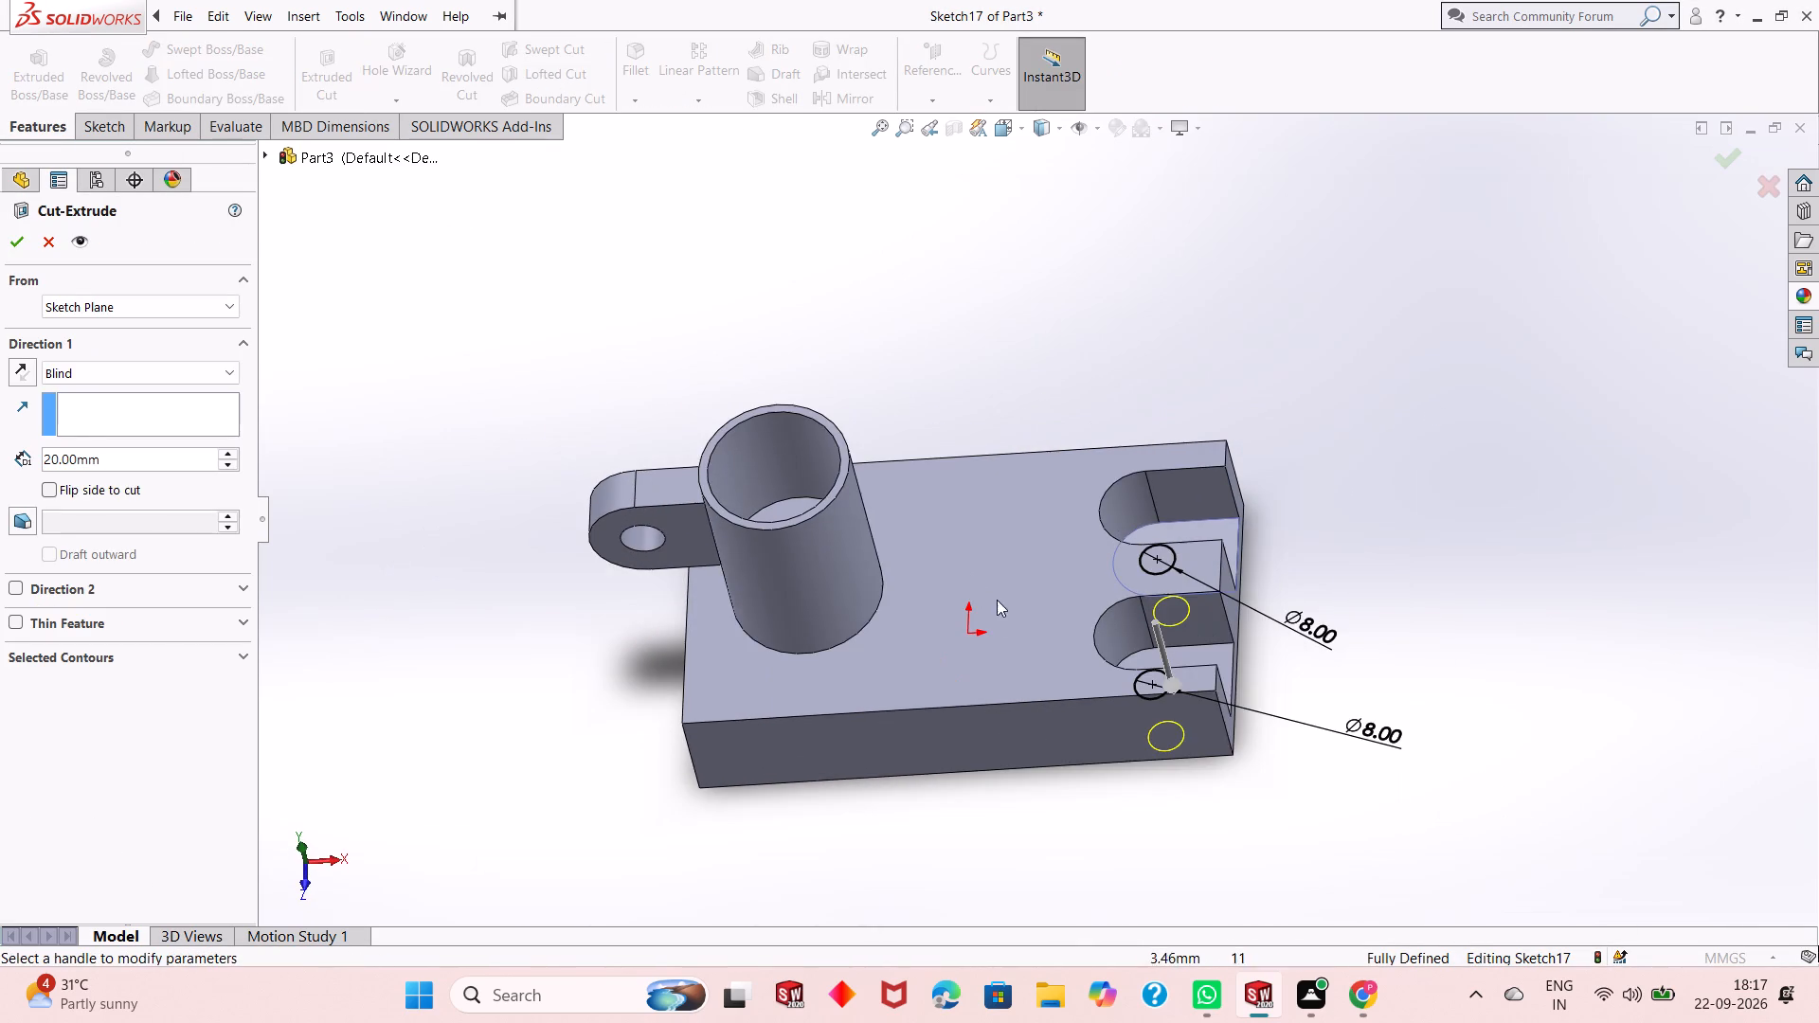
pyautogui.moveTo(979, 645); pyautogui.dragTo(843, 600, button='middle')
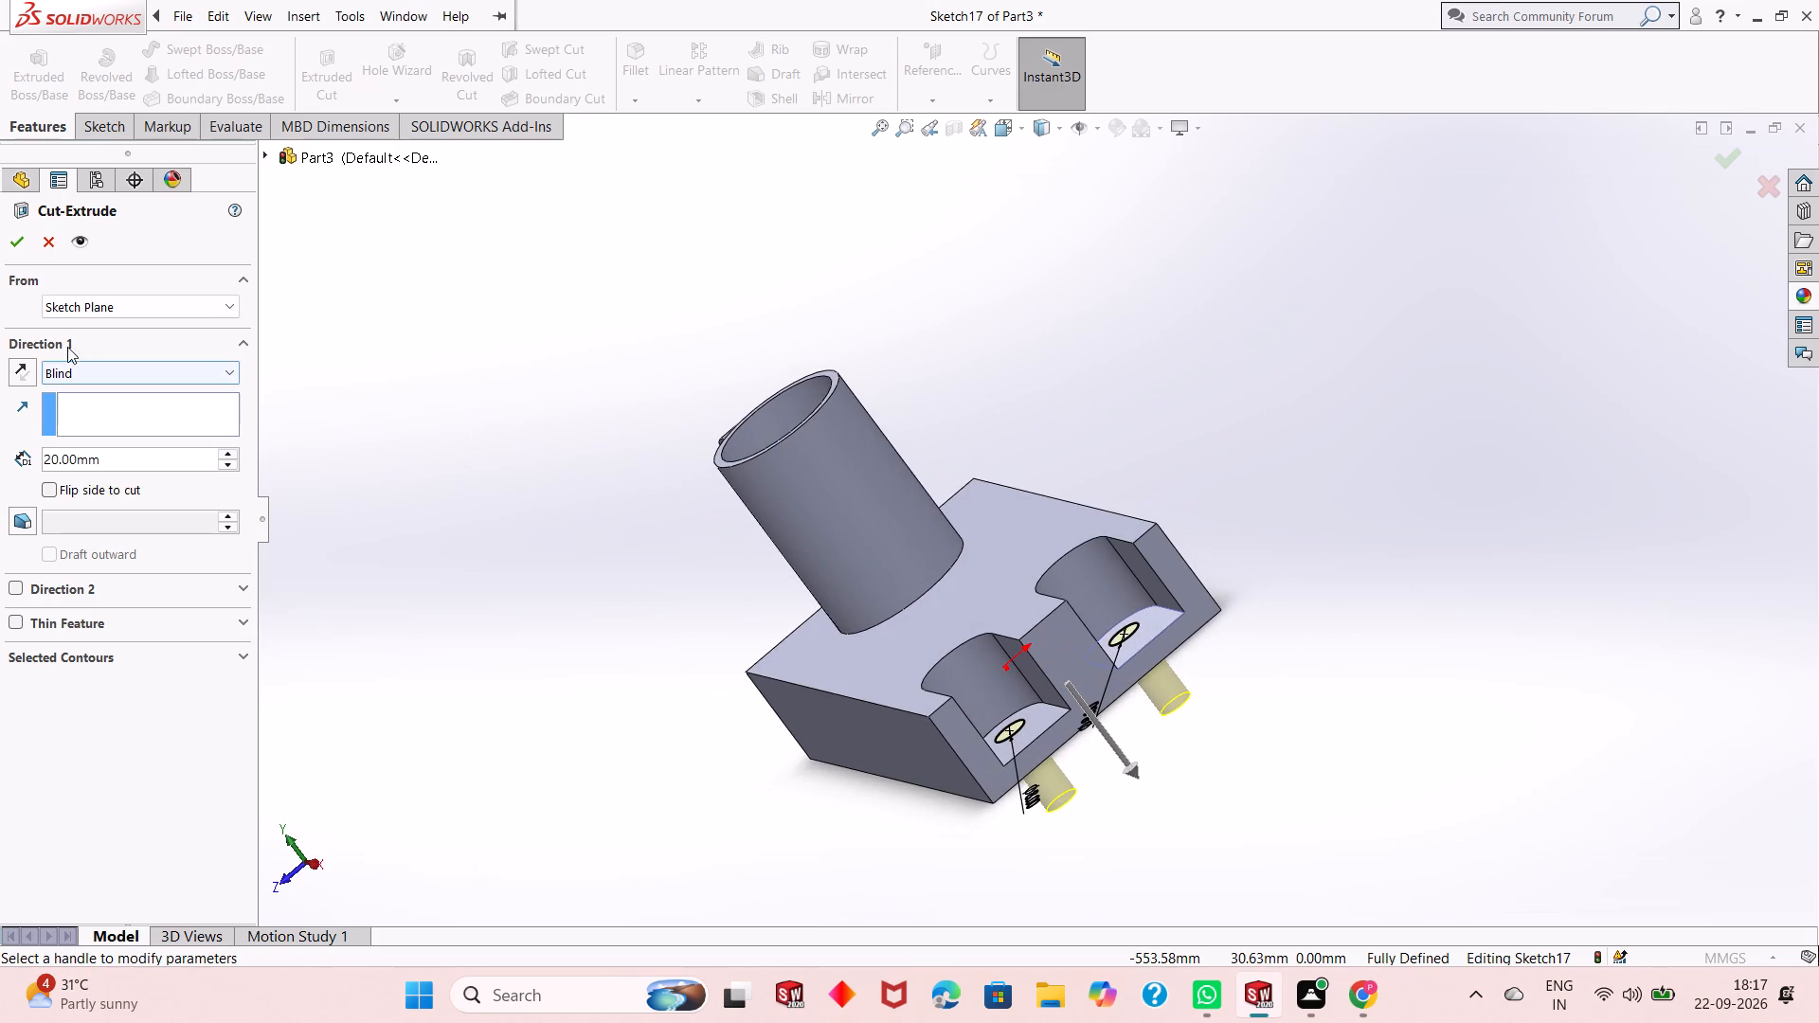
pyautogui.click(15, 241)
pyautogui.click(597, 544)
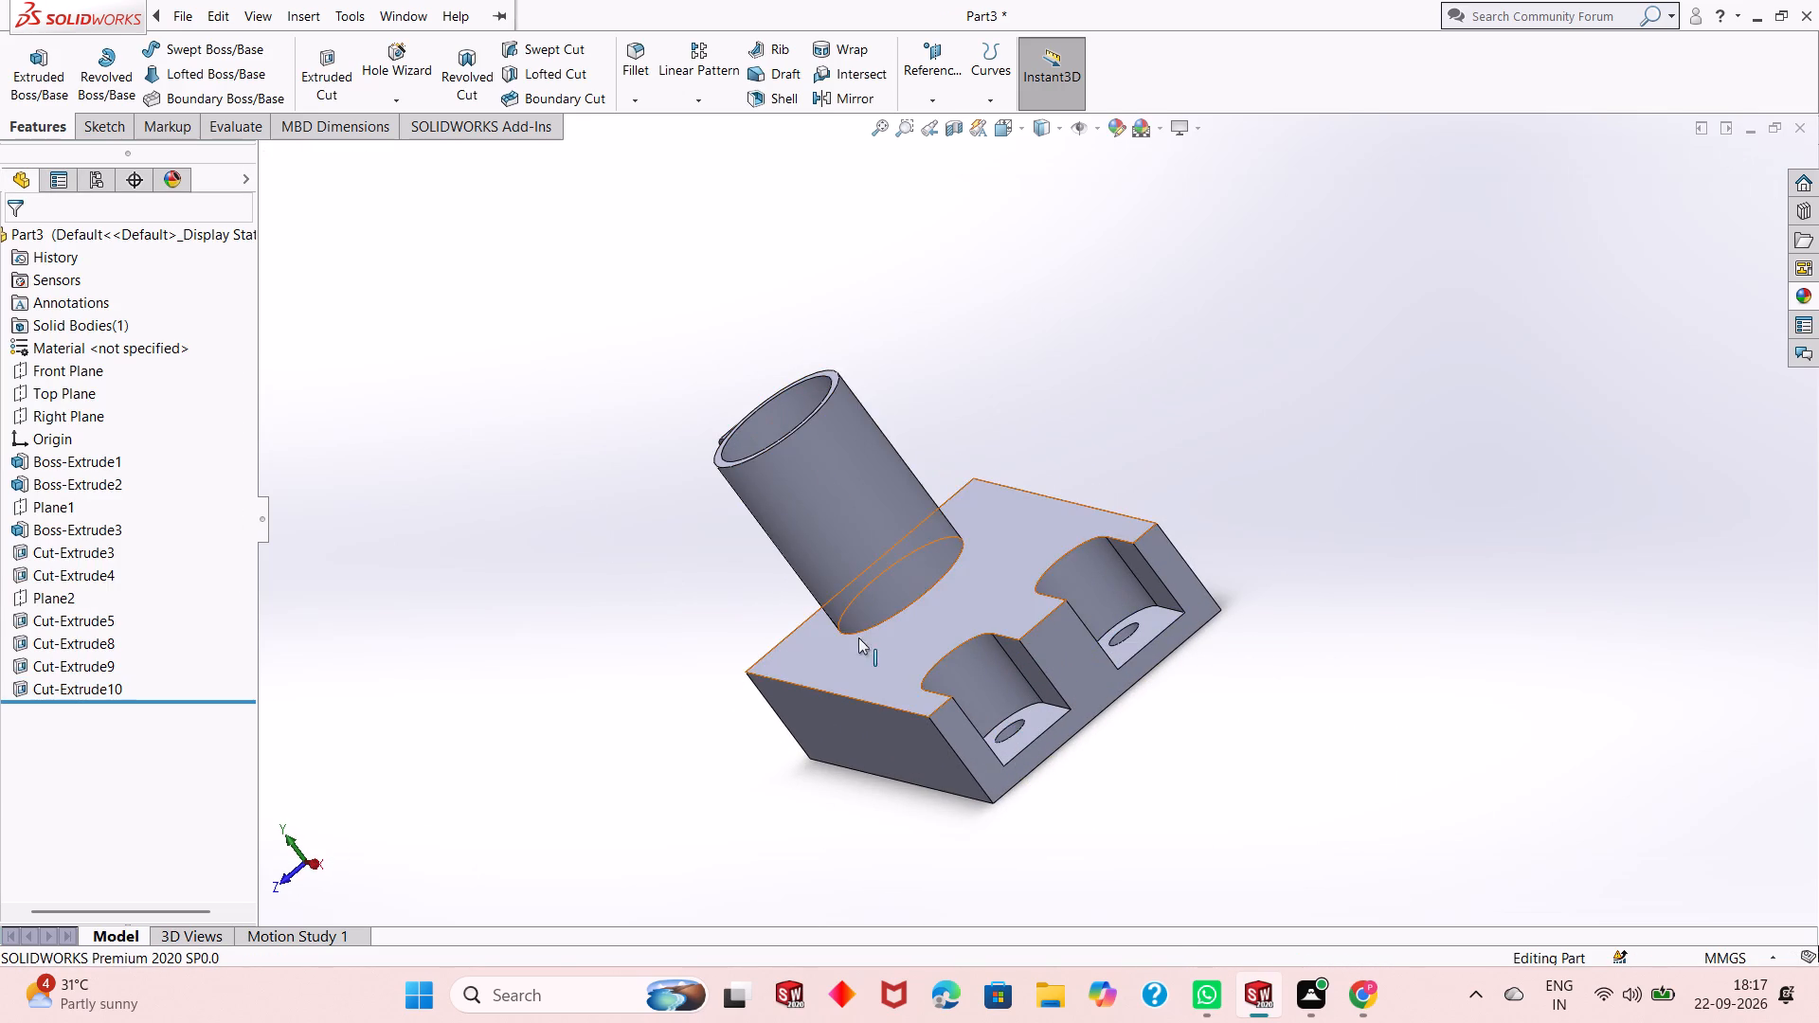
# Examine the part from several angles, checking the boss, the lug, the end slots and their holes.
pyautogui.moveTo(881, 640); pyautogui.dragTo(923, 684, button='middle')
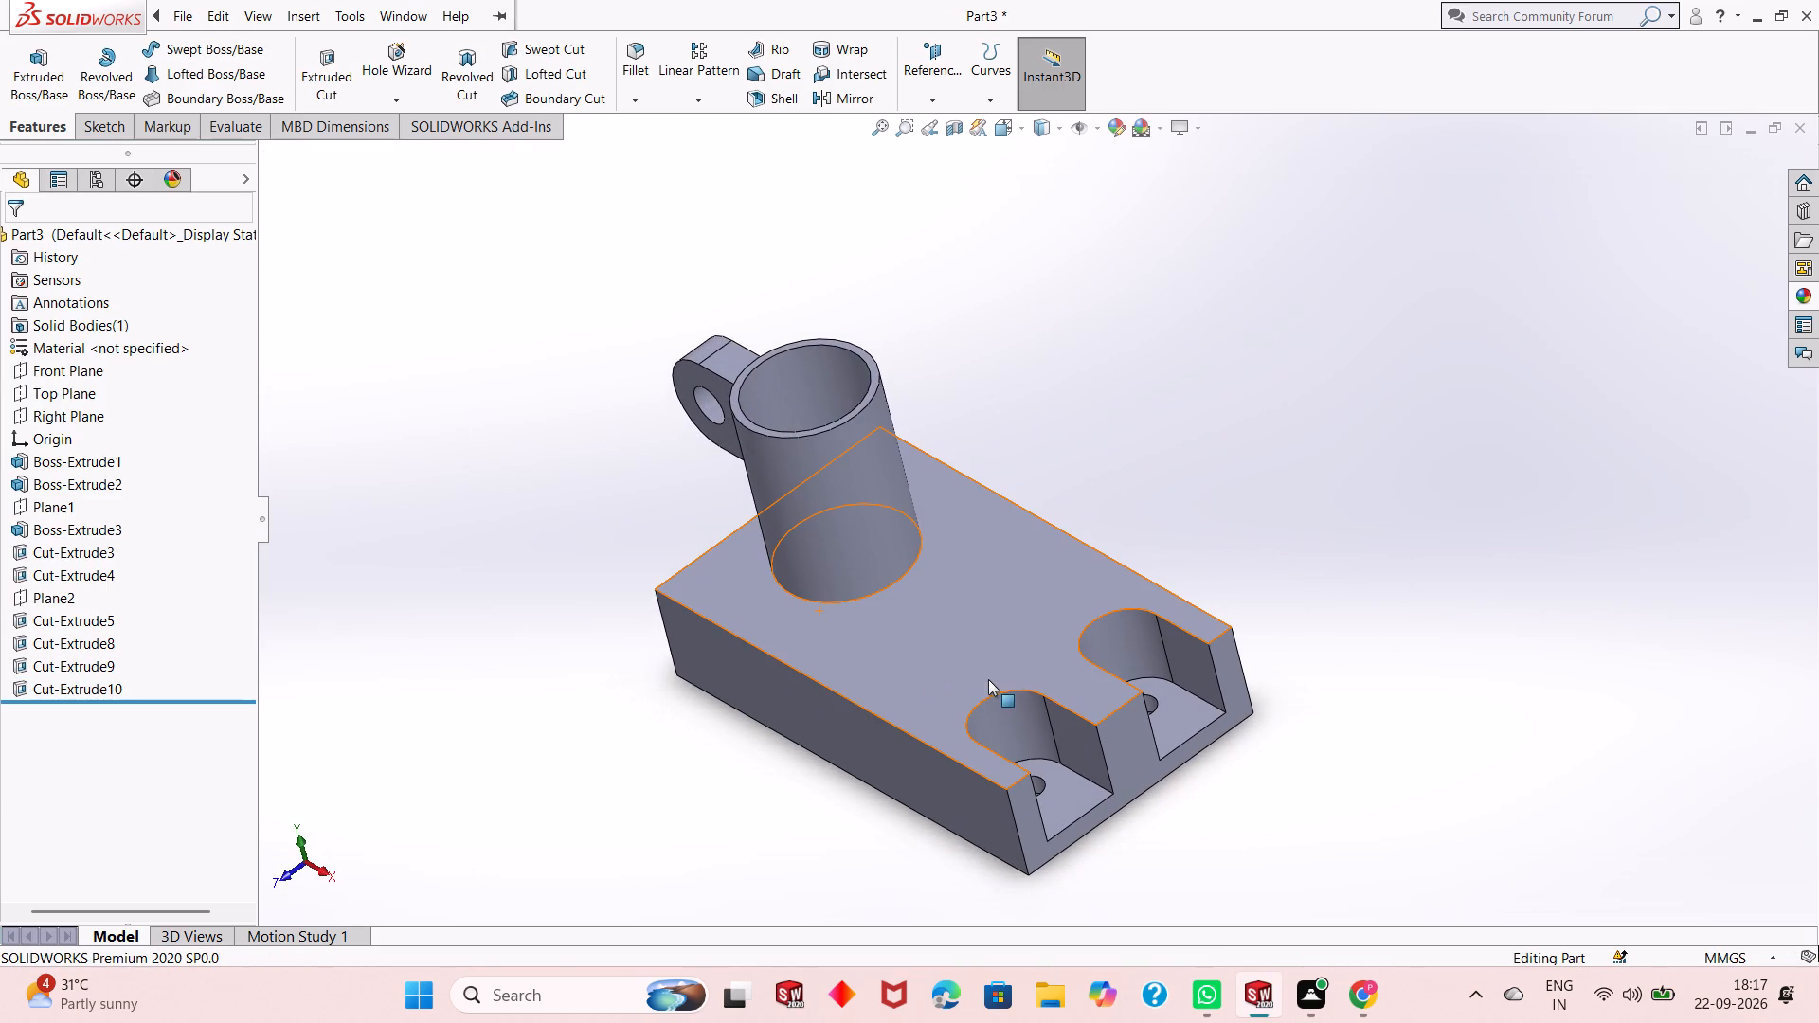
pyautogui.moveTo(989, 679); pyautogui.dragTo(970, 796, button='middle')
pyautogui.moveTo(1042, 738); pyautogui.dragTo(1063, 606, button='middle')
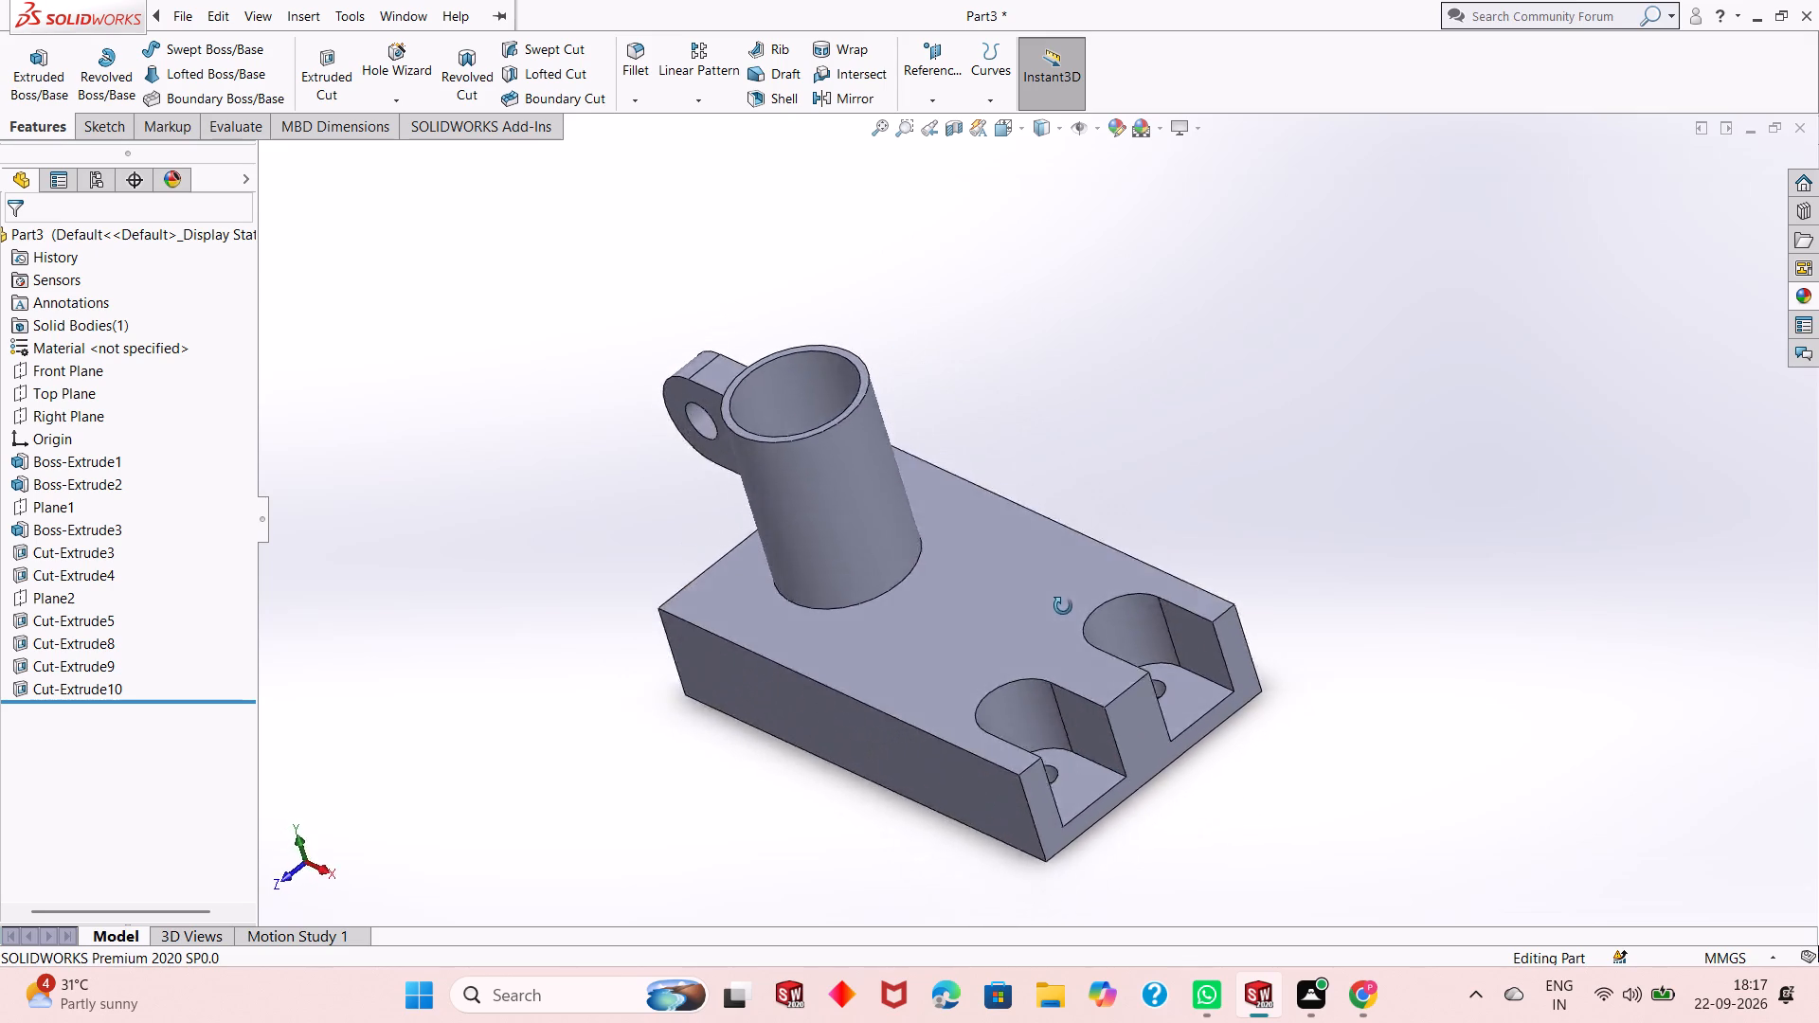
pyautogui.moveTo(1063, 606); pyautogui.dragTo(1156, 779, button='middle')
pyautogui.moveTo(985, 532); pyautogui.dragTo(947, 593, button='middle')
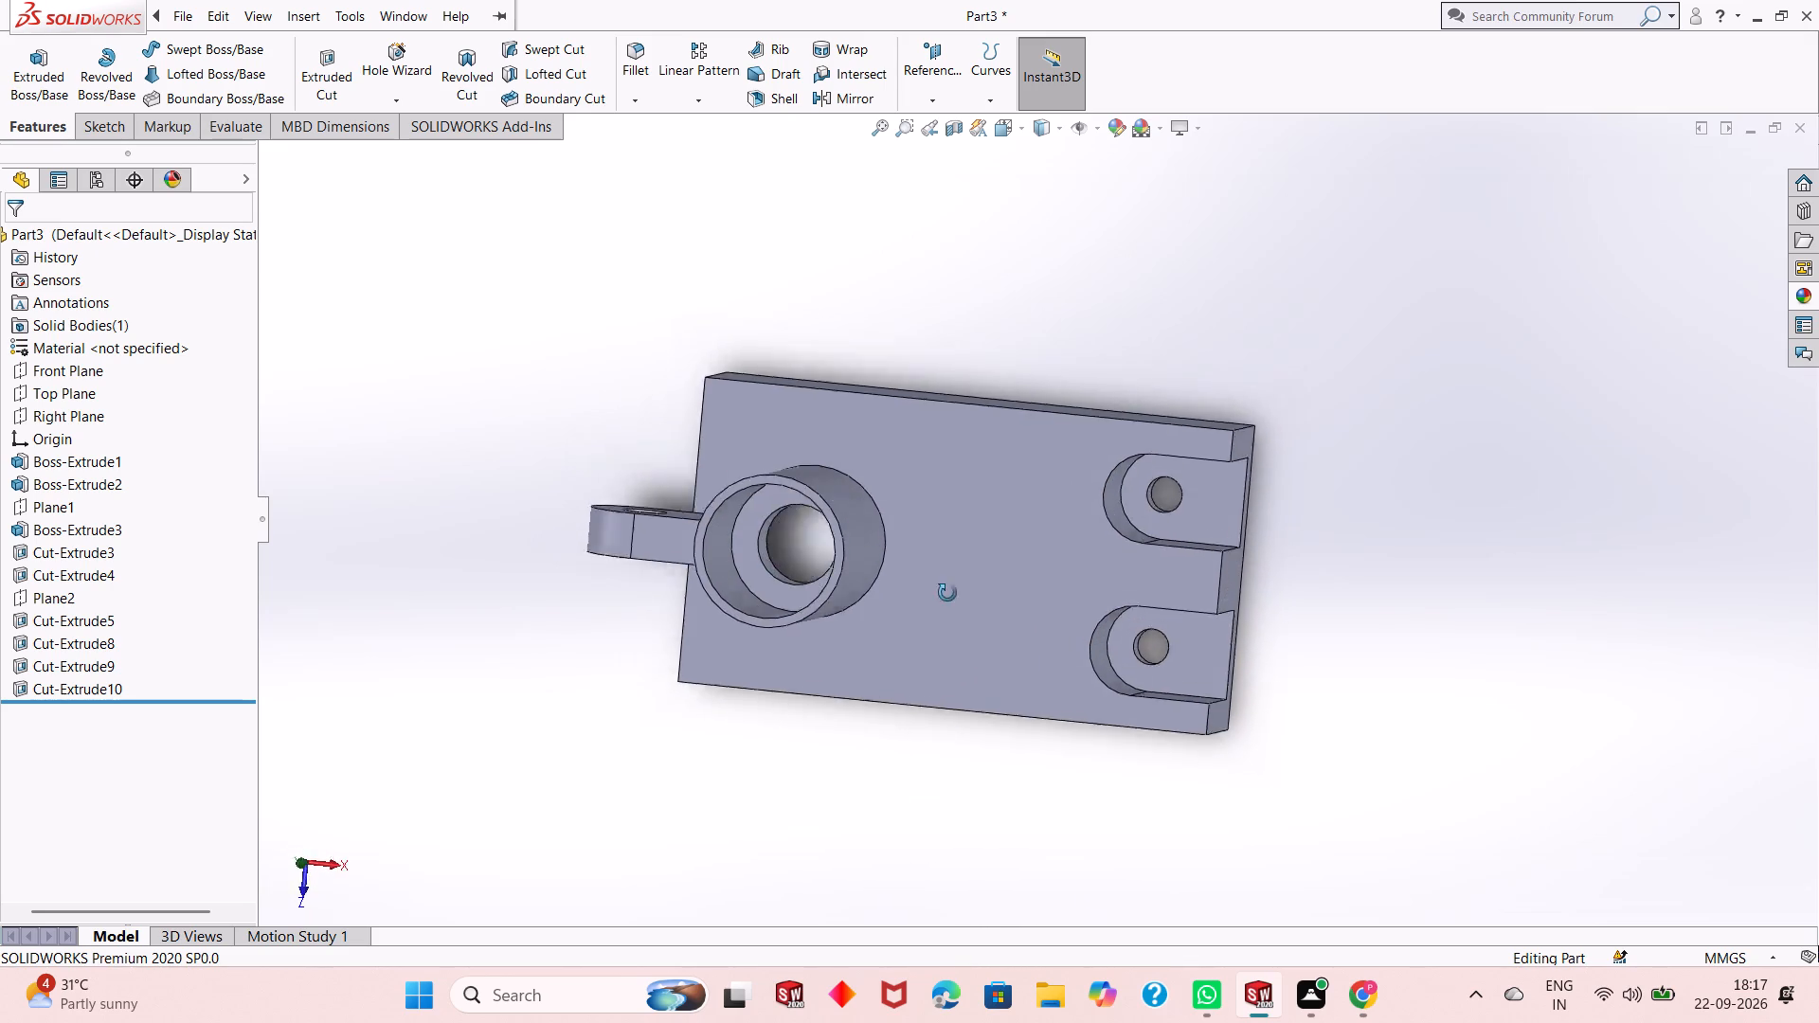
pyautogui.moveTo(947, 593); pyautogui.dragTo(966, 461, button='middle')
pyautogui.moveTo(949, 599); pyautogui.dragTo(922, 422, button='middle')
pyautogui.scroll(1, 922, 414)
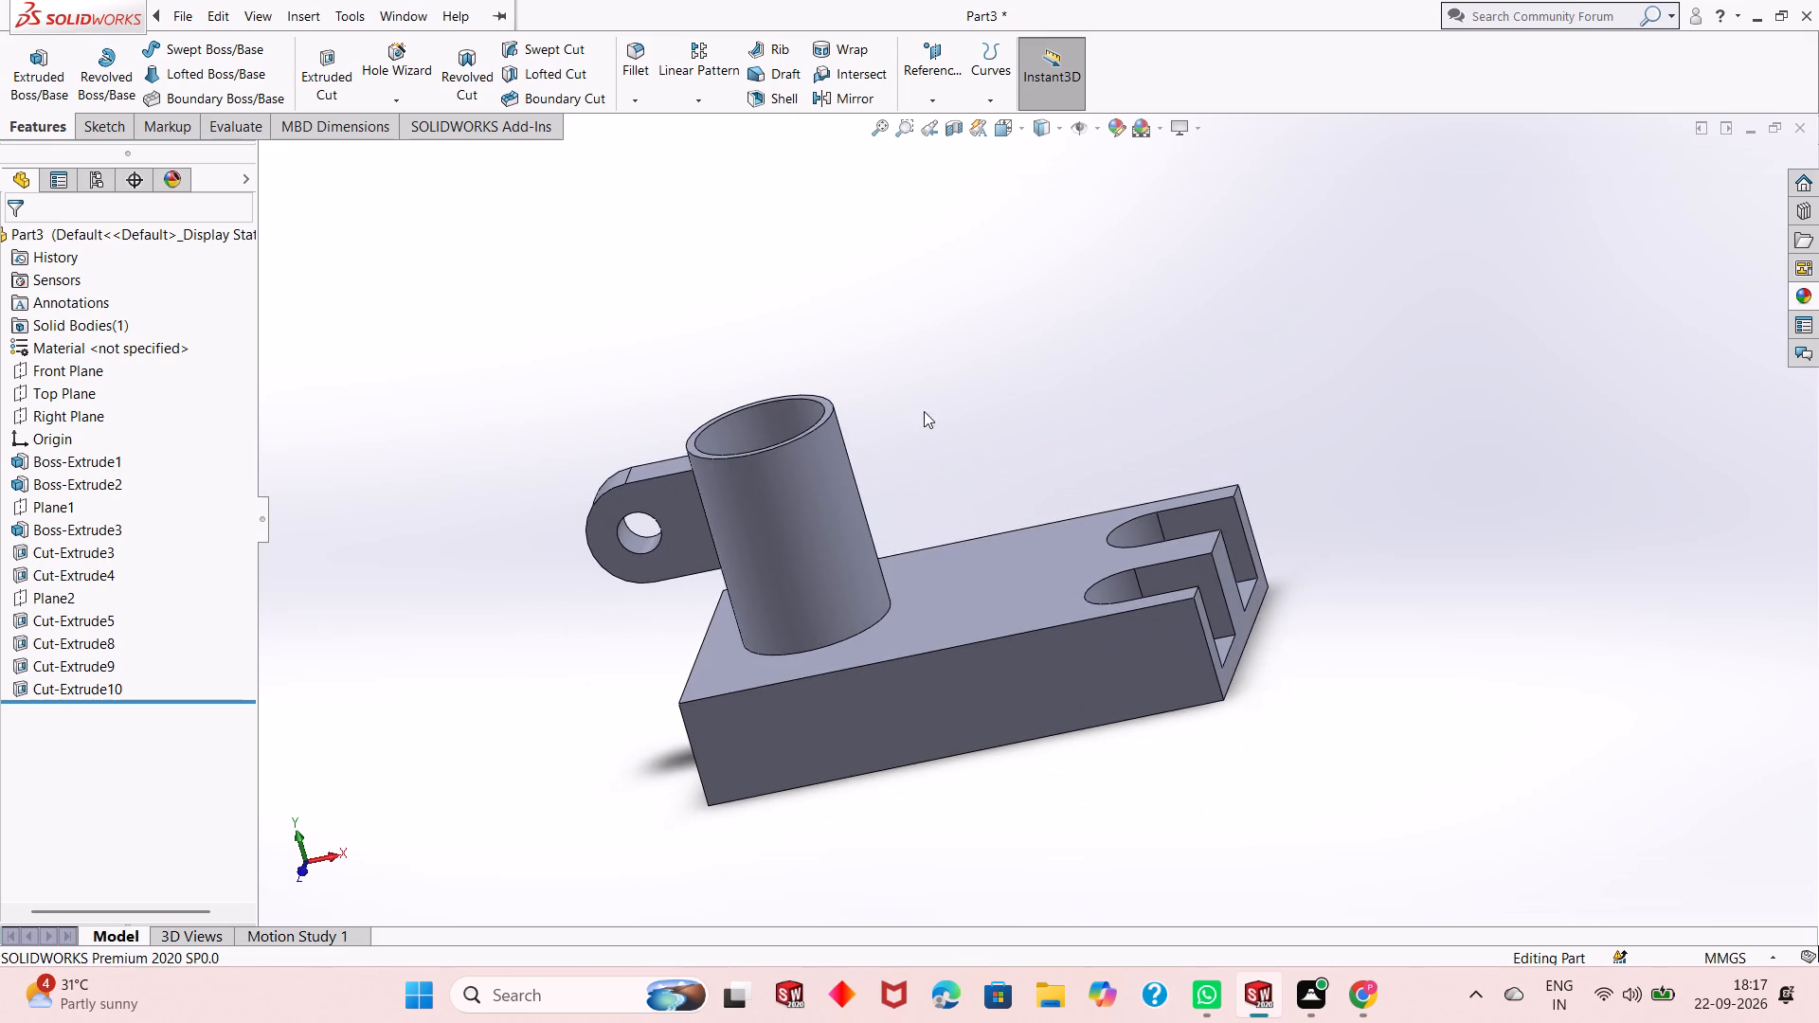
pyautogui.scroll(-4, 900, 543)
pyautogui.moveTo(902, 557); pyautogui.dragTo(982, 457, button='middle')
pyautogui.scroll(2, 982, 457)
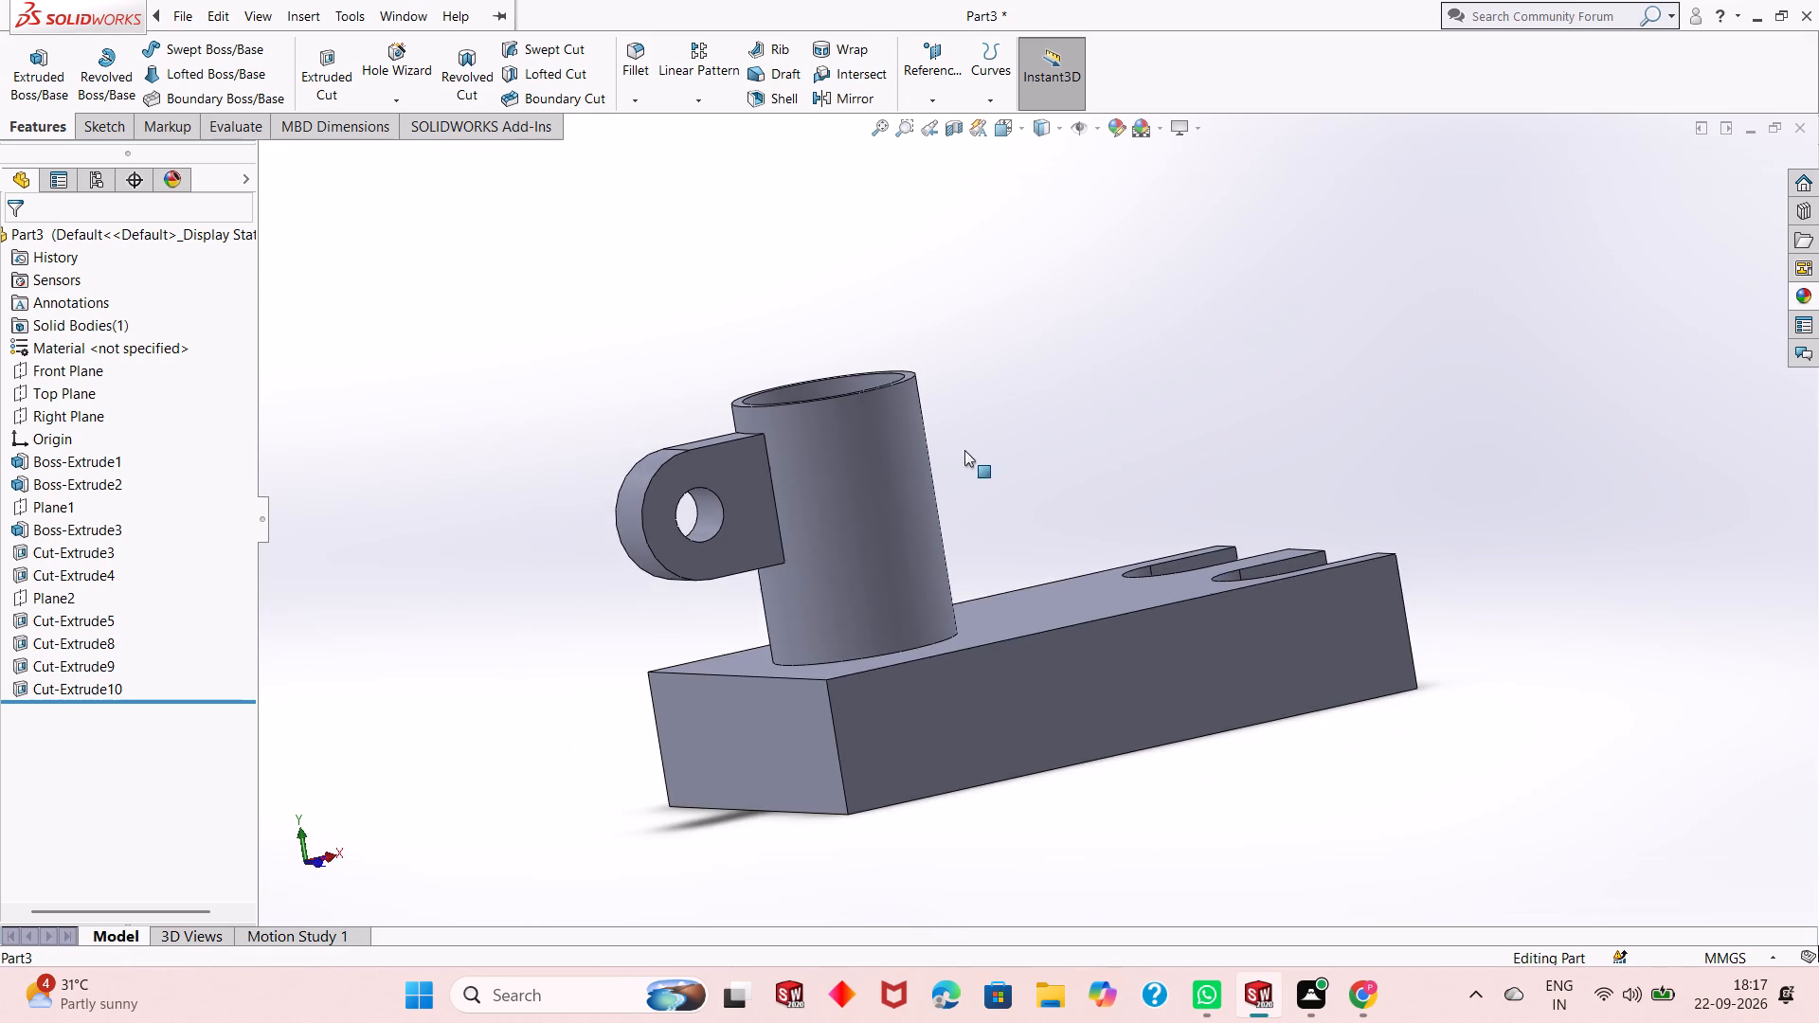
pyautogui.scroll(-2, 612, 487)
pyautogui.moveTo(802, 539); pyautogui.dragTo(730, 567, button='middle')
pyautogui.scroll(2, 731, 568)
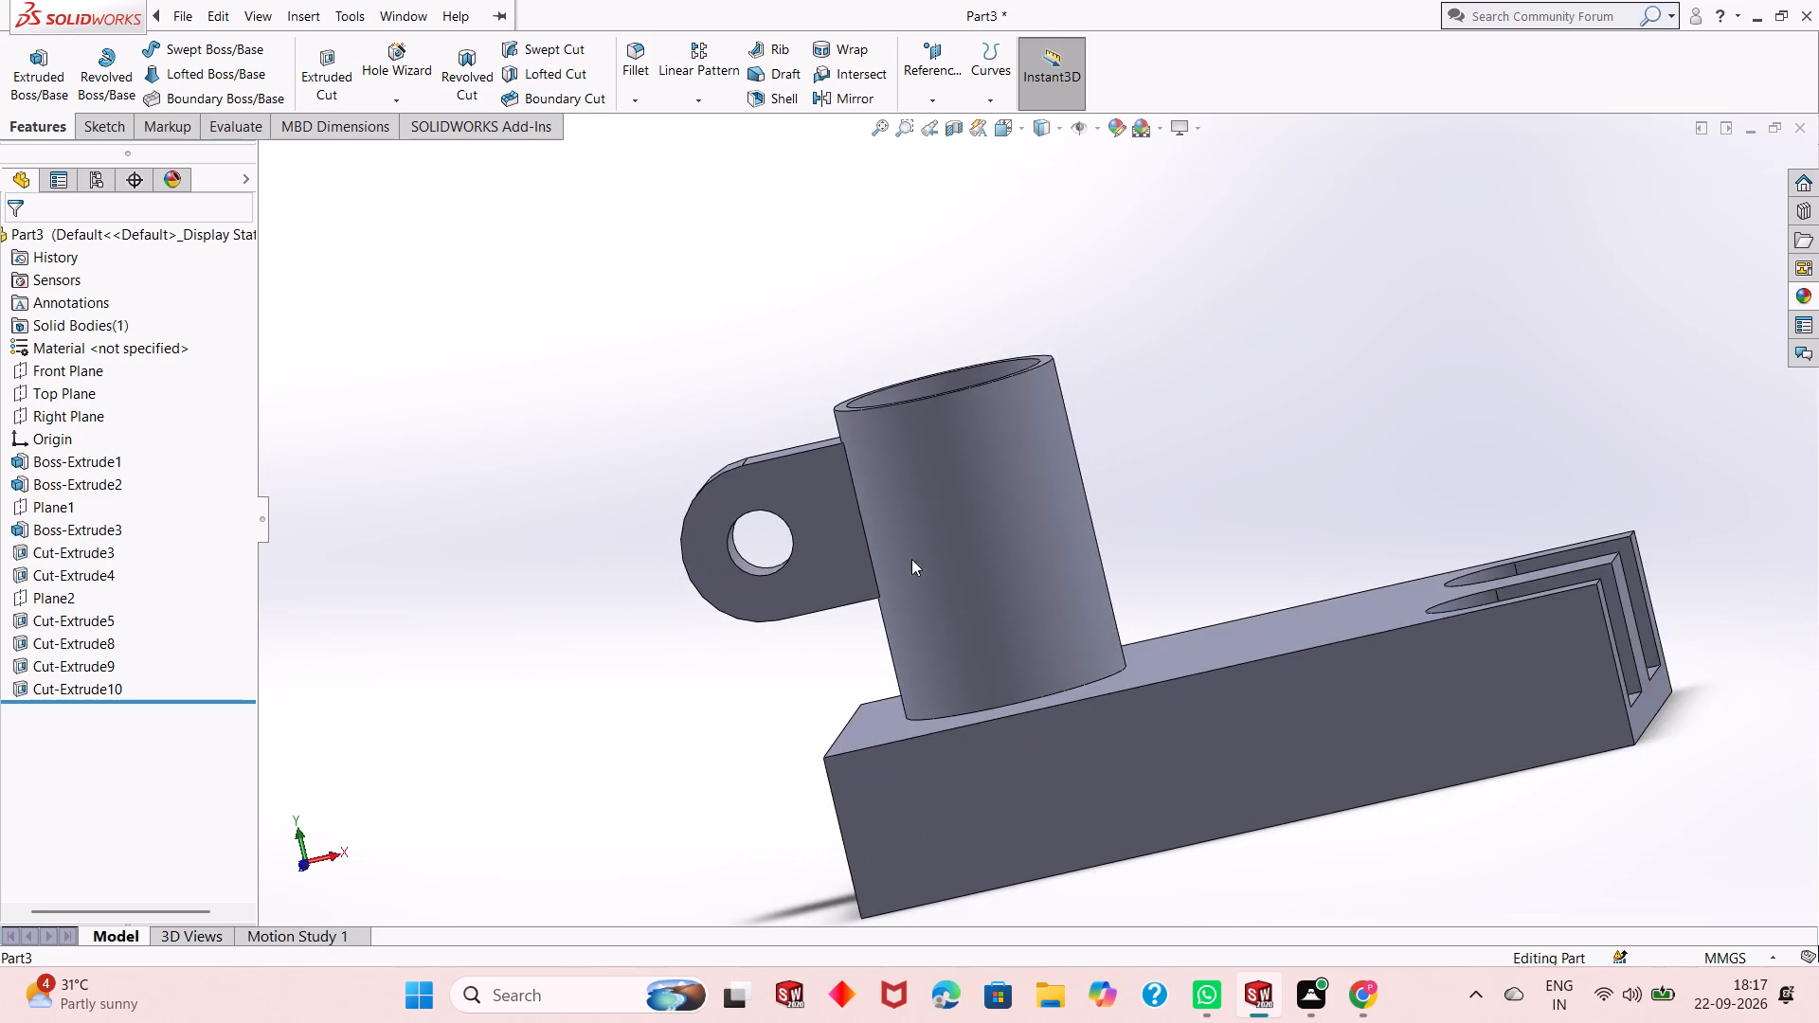
pyautogui.scroll(1, 975, 541)
pyautogui.moveTo(975, 541); pyautogui.dragTo(1078, 486, button='middle')
pyautogui.moveTo(1086, 483); pyautogui.dragTo(1083, 588, button='middle')
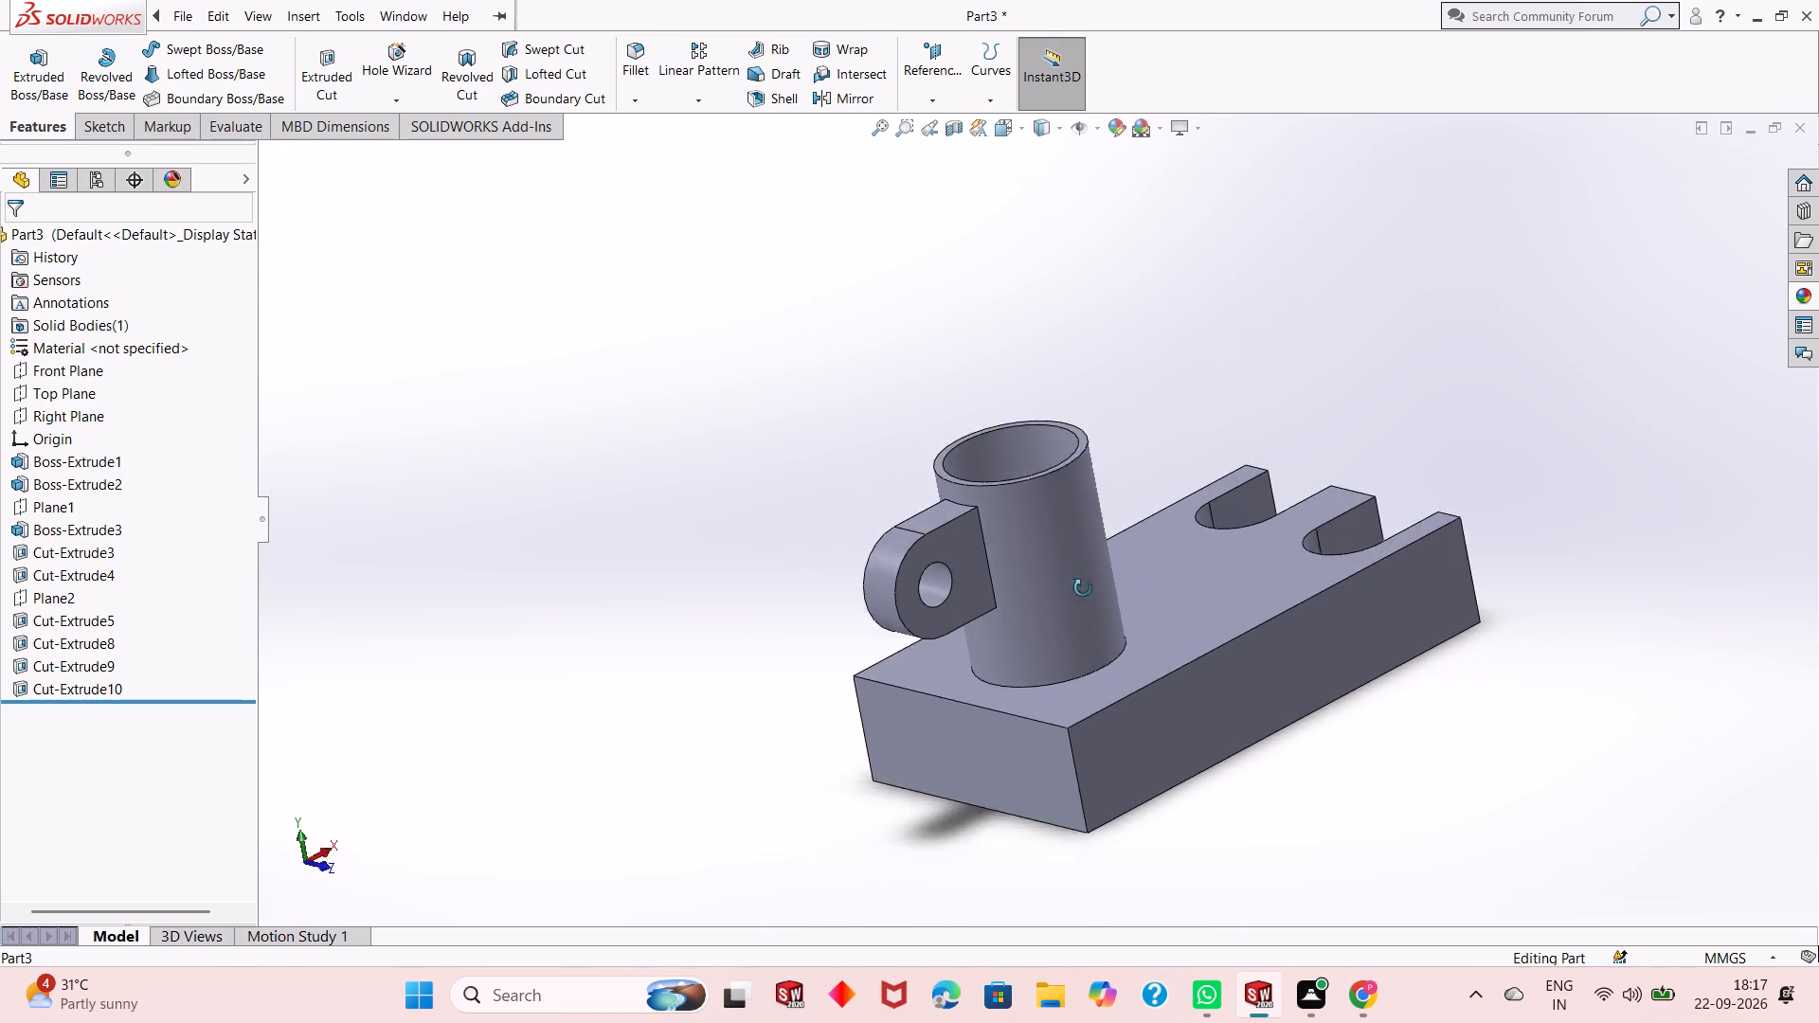
# Examine the part from several angles, checking the bored boss, the lug with its hole, and the two end slots.
pyautogui.moveTo(1083, 588); pyautogui.dragTo(1069, 655, button='middle')
pyautogui.moveTo(1046, 604); pyautogui.dragTo(1040, 517, button='middle')
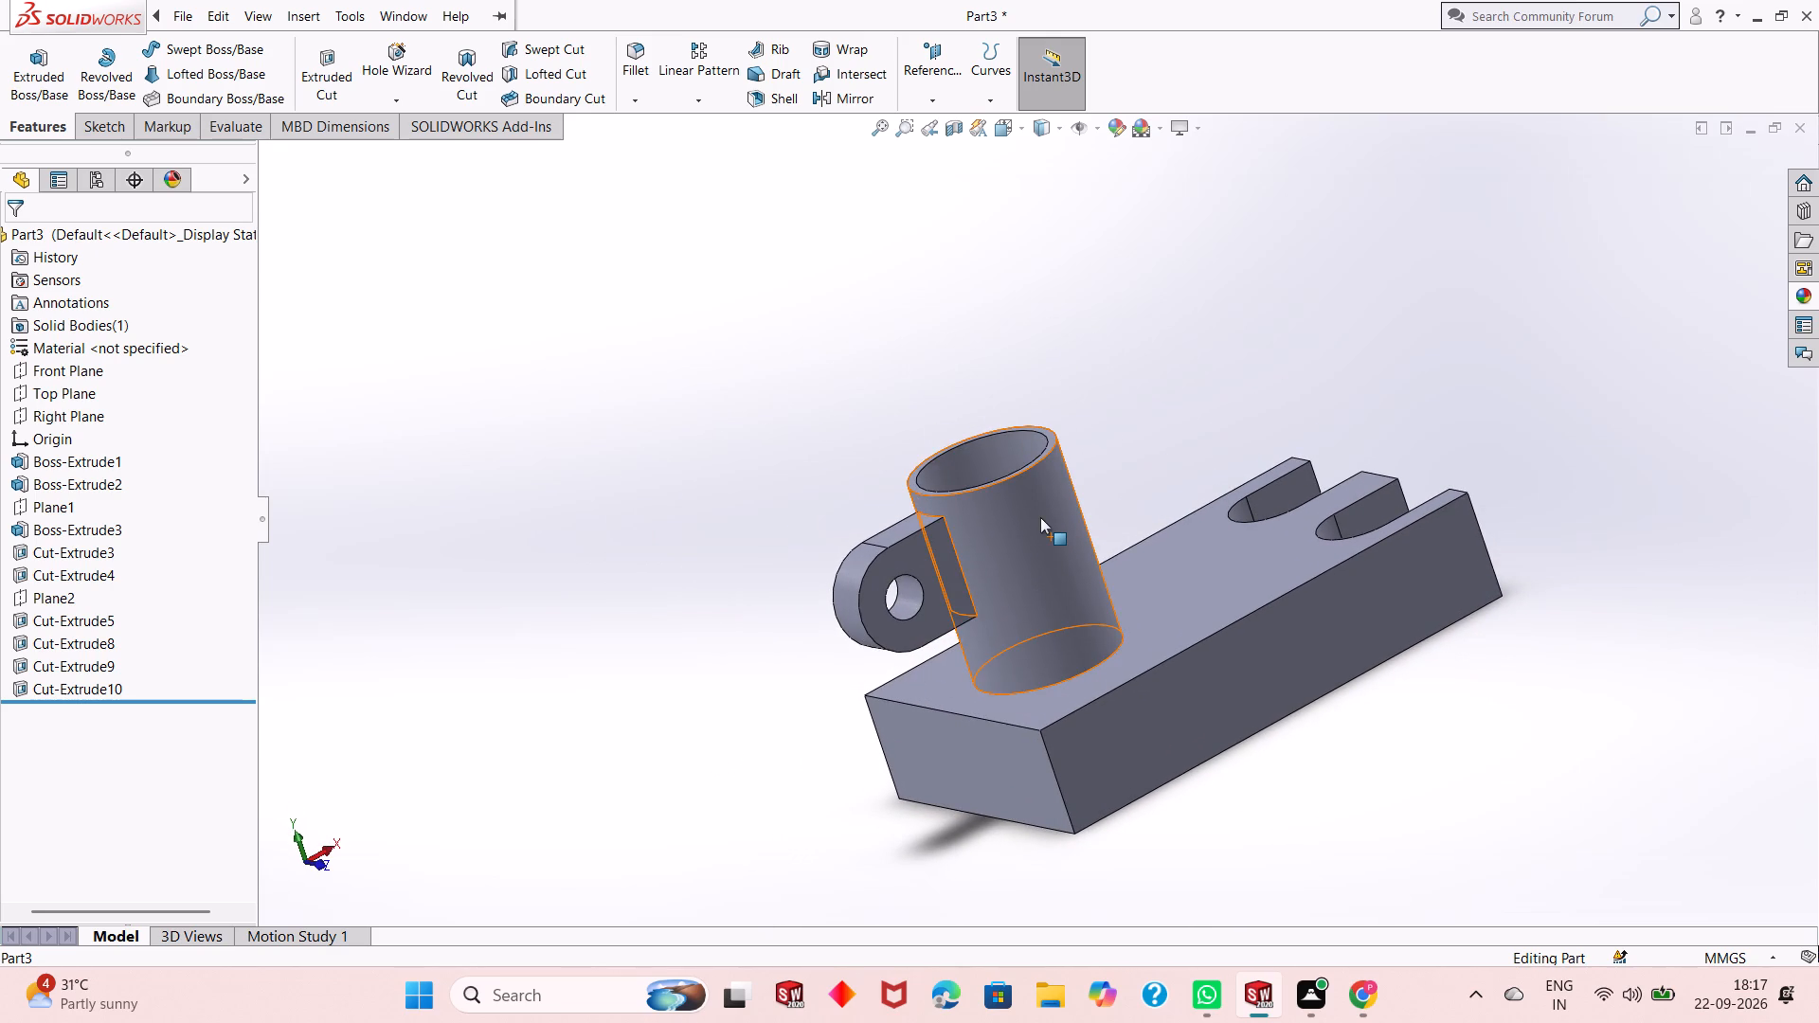
pyautogui.moveTo(1136, 682); pyautogui.dragTo(1162, 633, button='middle')
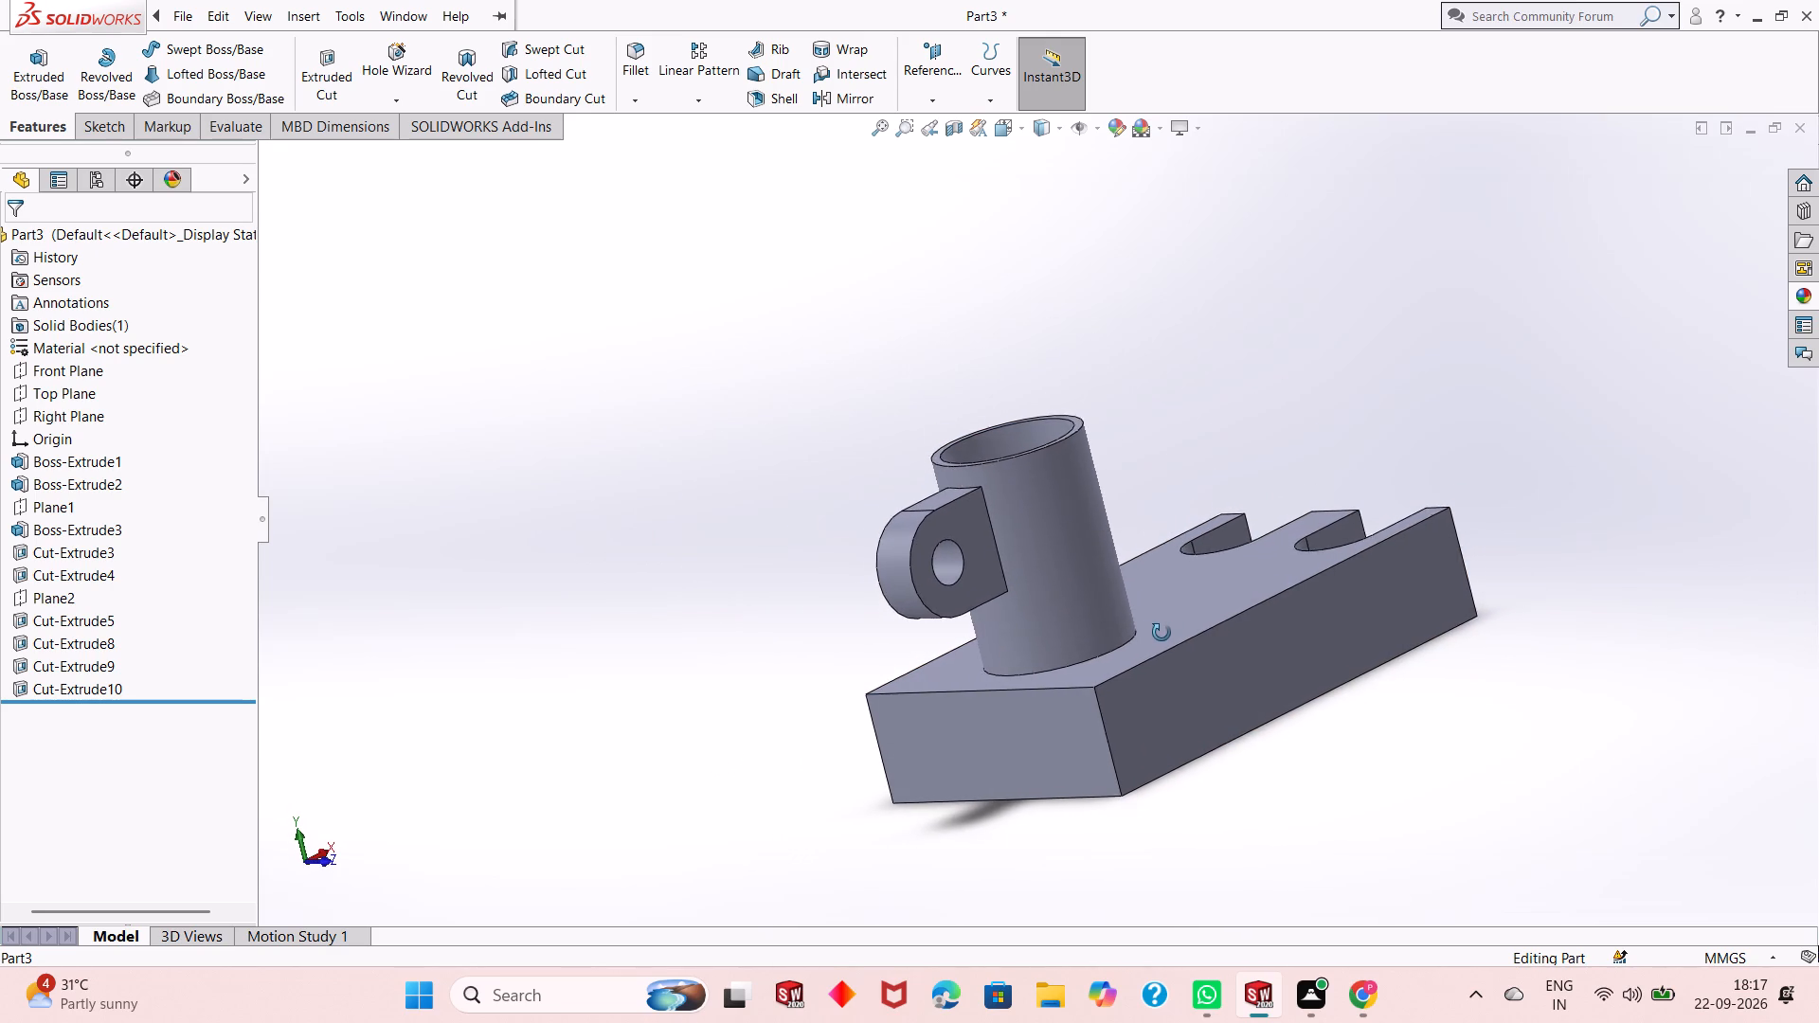
pyautogui.moveTo(1162, 633); pyautogui.dragTo(1107, 627, button='middle')
pyautogui.moveTo(1093, 689); pyautogui.dragTo(1100, 759, button='middle')
pyautogui.scroll(2, 1106, 700)
pyautogui.scroll(-3, 1338, 547)
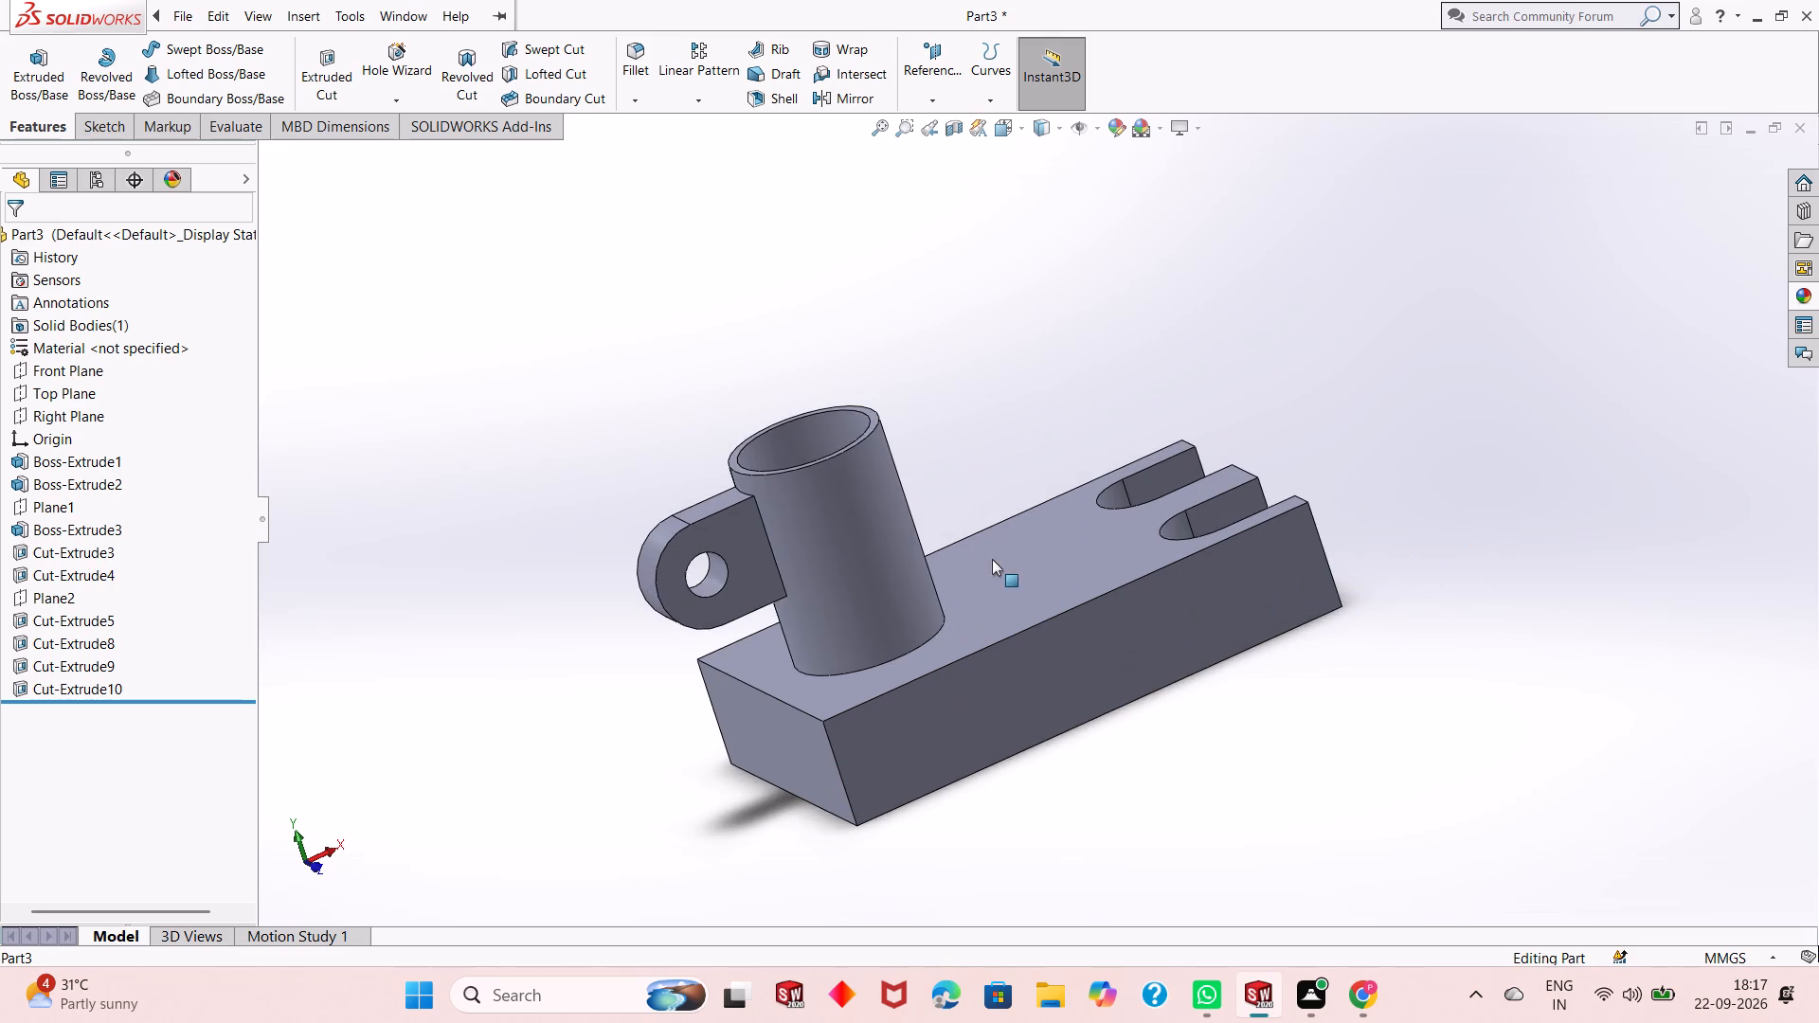
pyautogui.middleClick(992, 559)
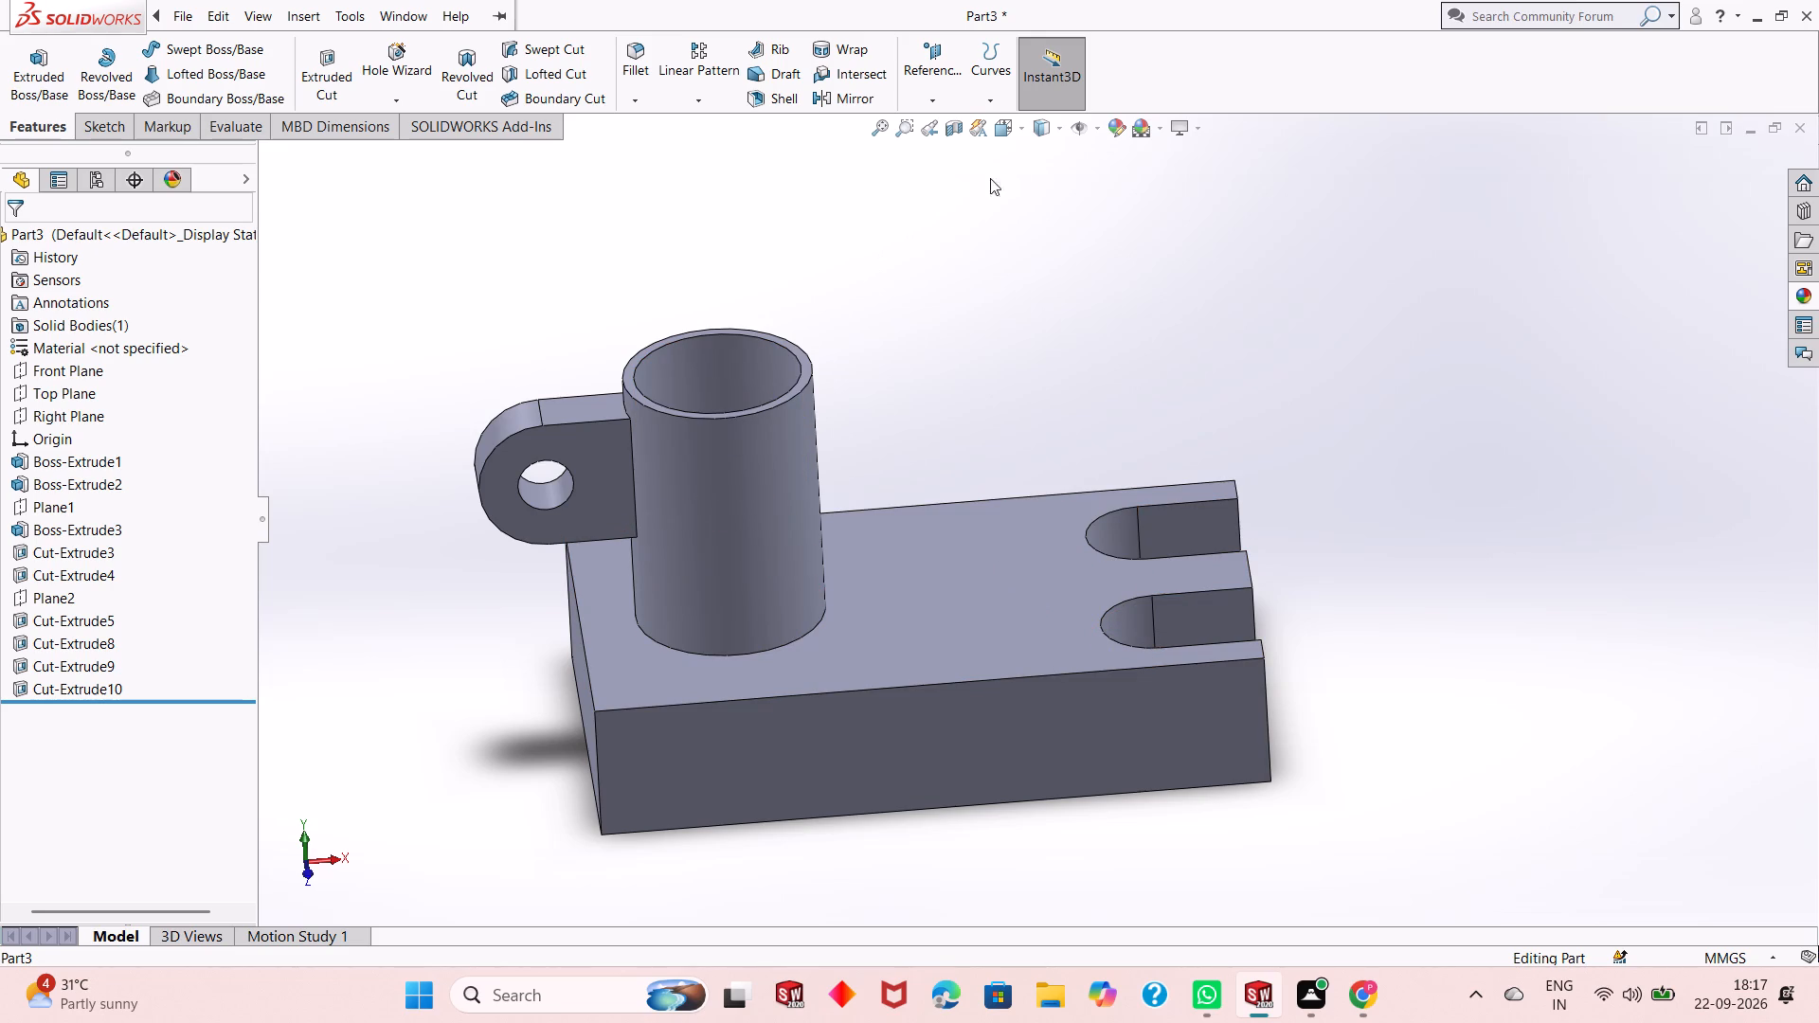
pyautogui.scroll(1, 925, 515)
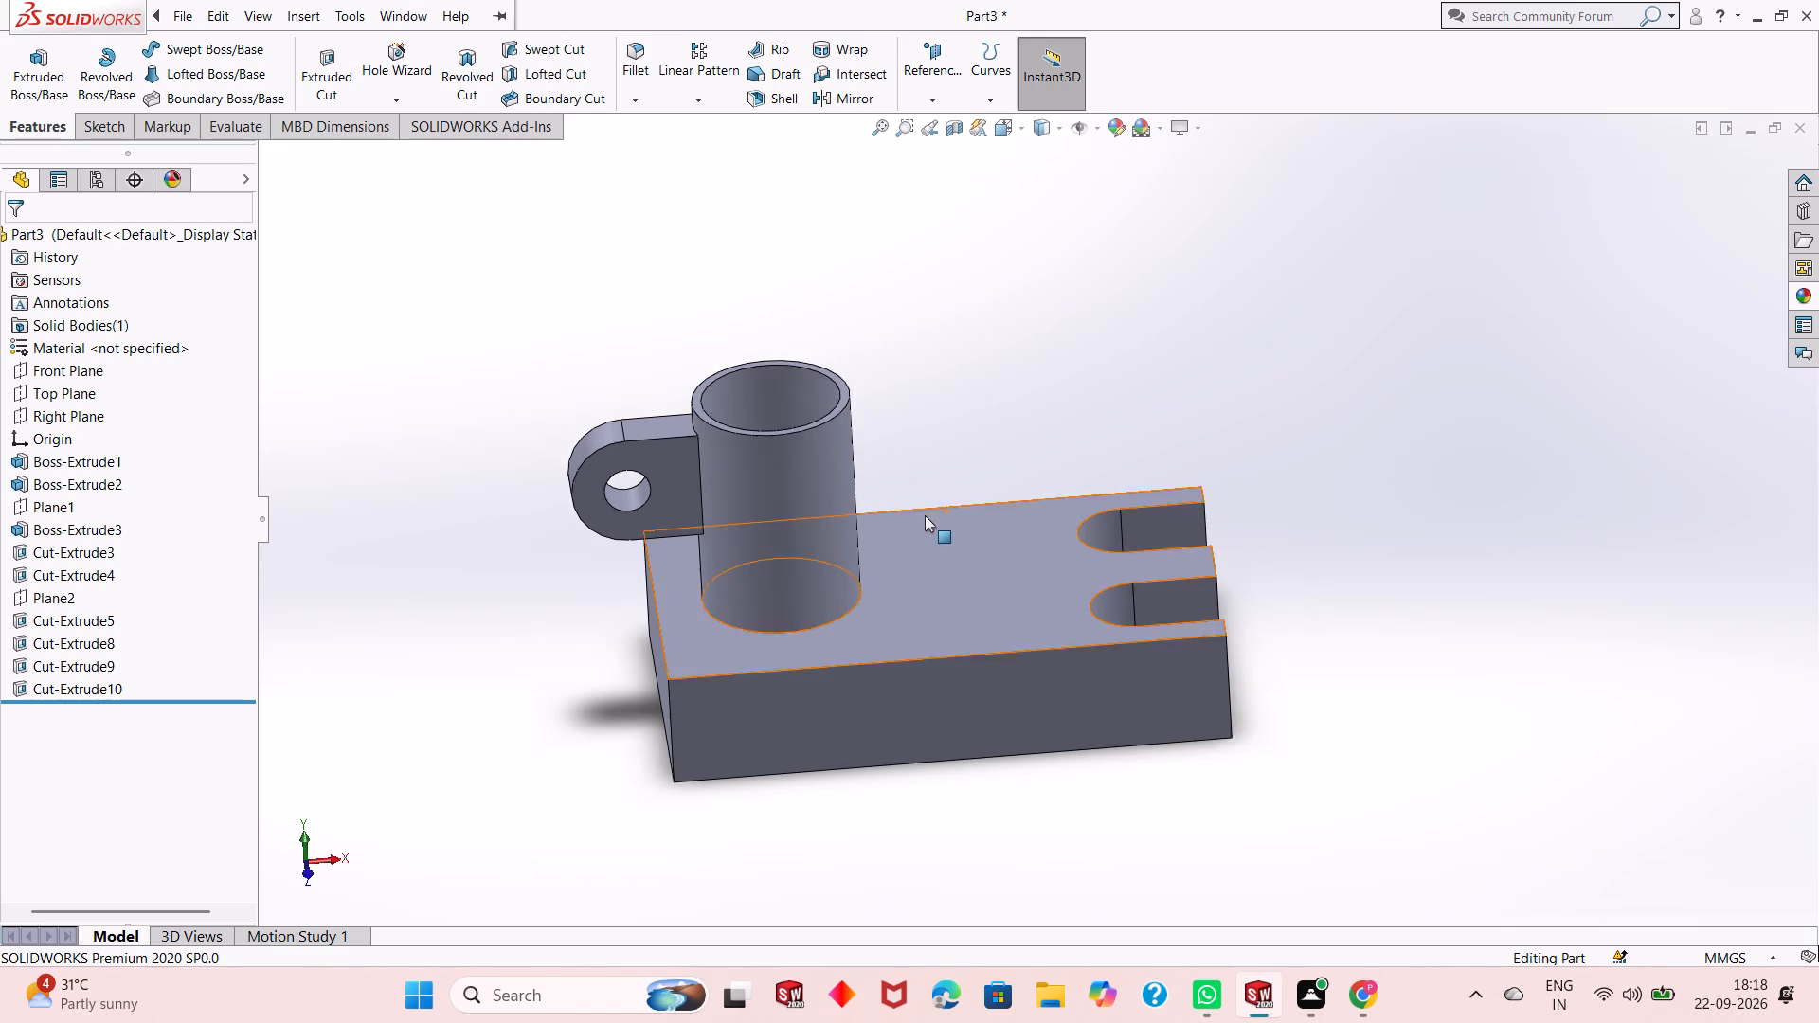
pyautogui.scroll(1, 925, 515)
pyautogui.moveTo(921, 497); pyautogui.dragTo(1099, 376, button='middle')
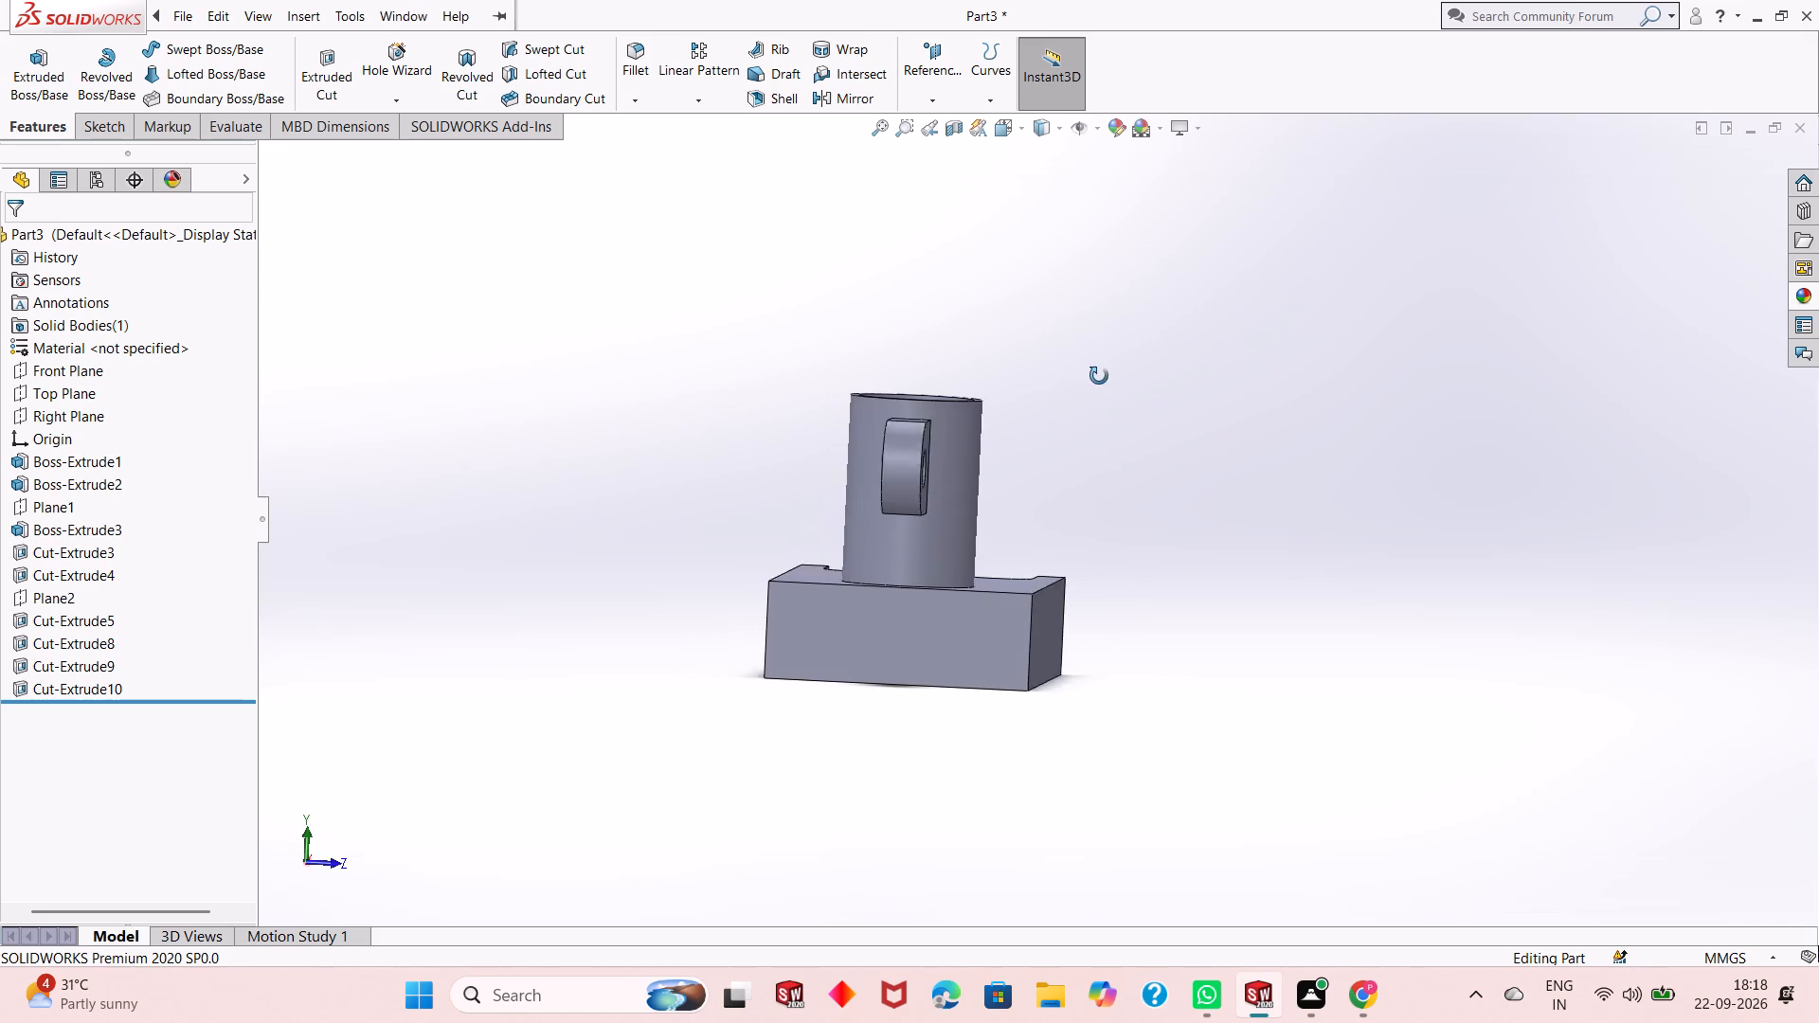
pyautogui.moveTo(1099, 376); pyautogui.dragTo(1194, 381, button='middle')
pyautogui.moveTo(1197, 382); pyautogui.dragTo(1121, 384, button='middle')
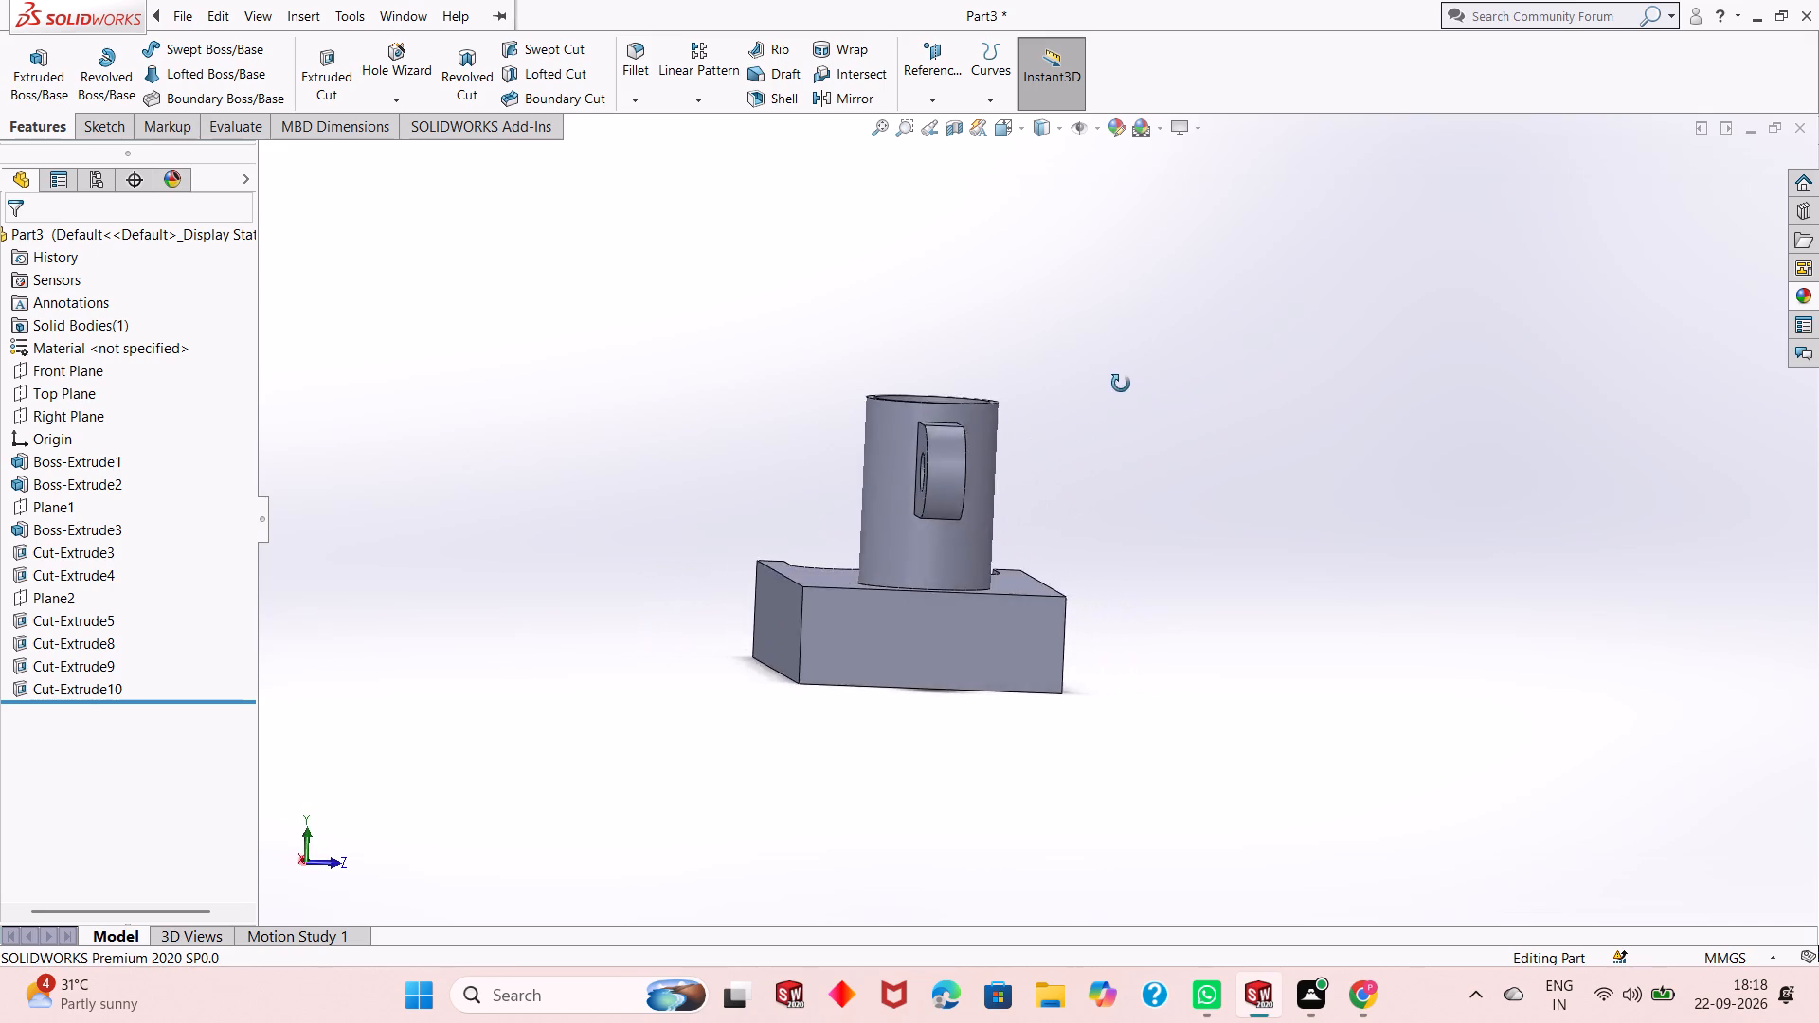
pyautogui.moveTo(1121, 384); pyautogui.dragTo(985, 389, button='middle')
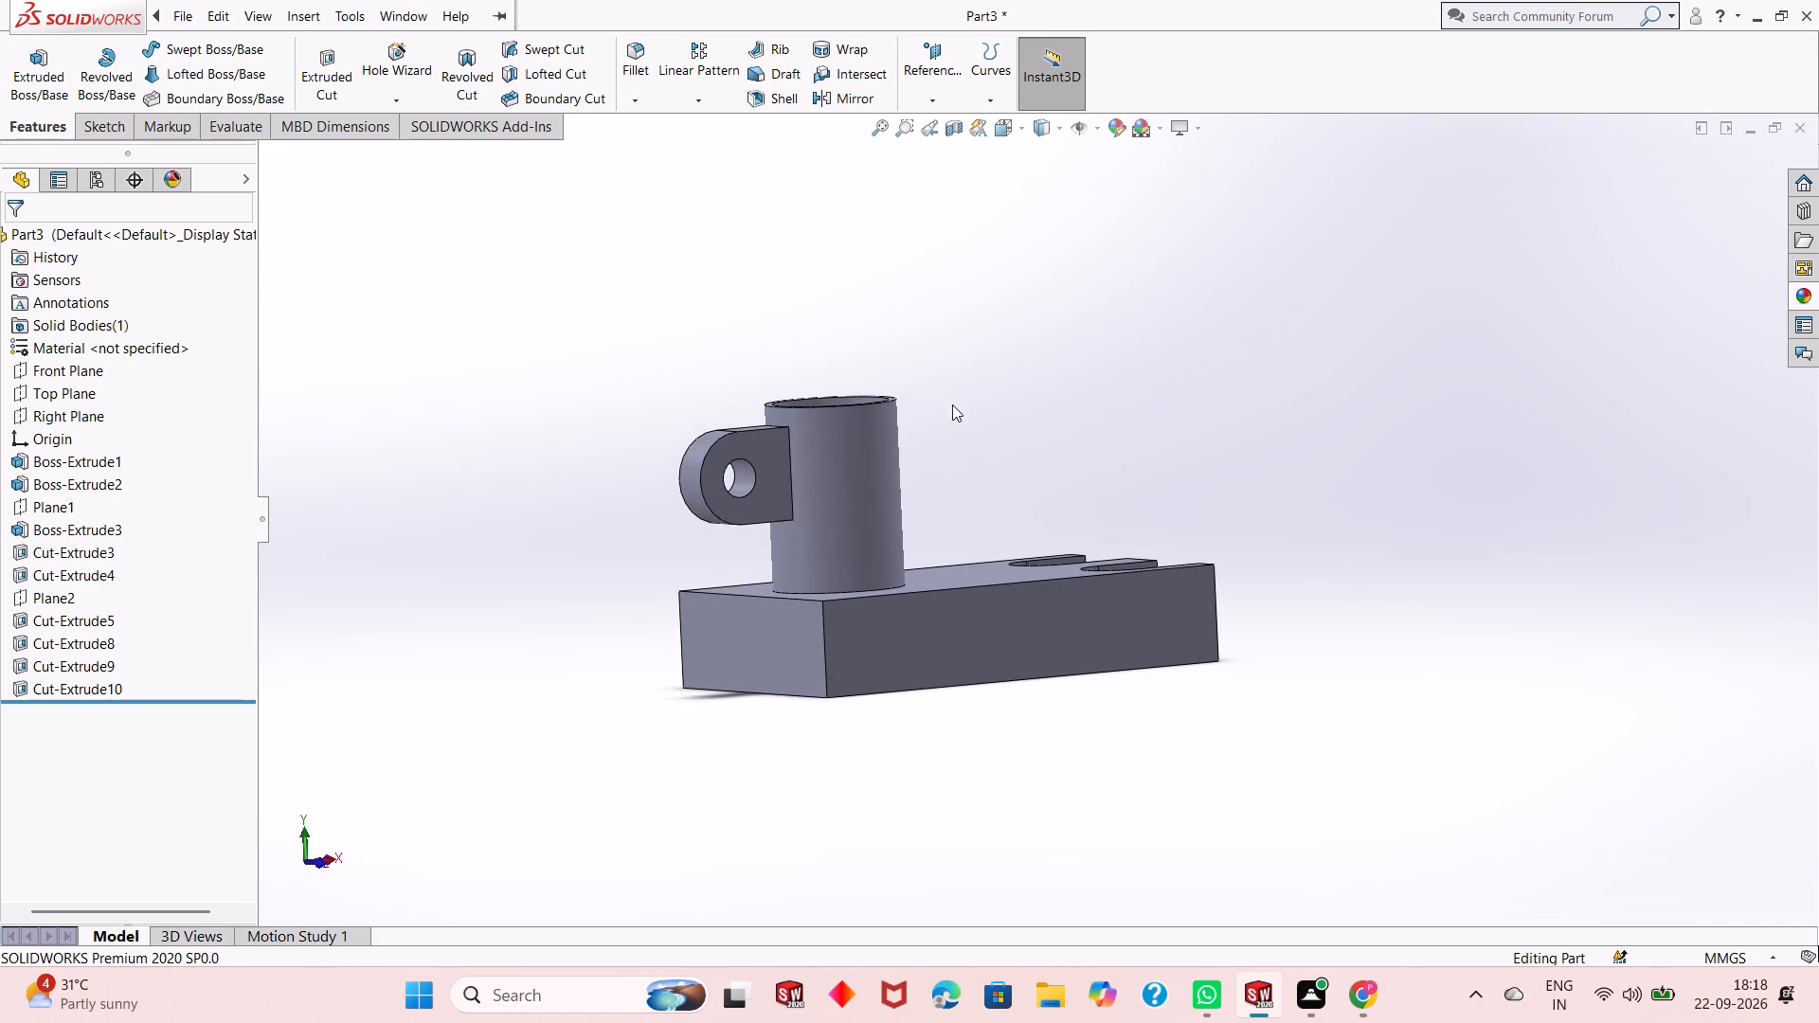
pyautogui.moveTo(951, 493); pyautogui.dragTo(947, 501, button='middle')
pyautogui.moveTo(1007, 469); pyautogui.dragTo(974, 573, button='middle')
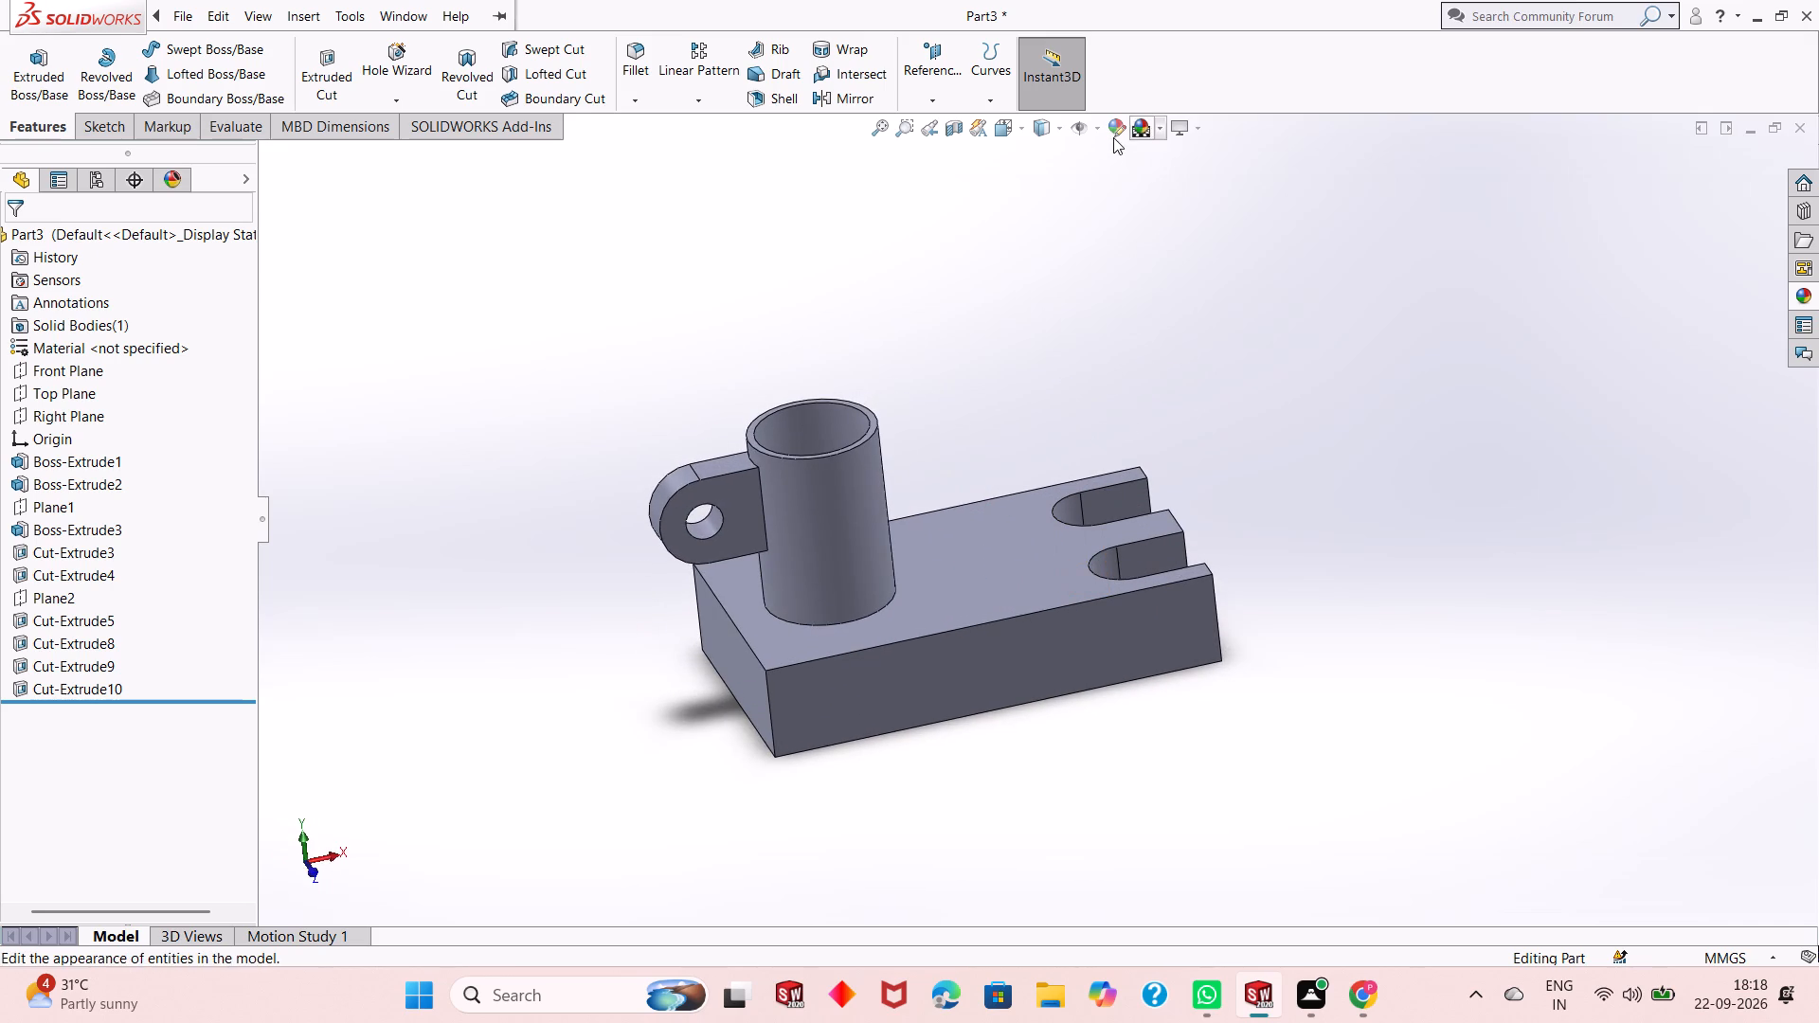
# Try out various blue shades on the whole part and apply a deep teal-blue colour with the red value at 0.
pyautogui.click(1112, 137)
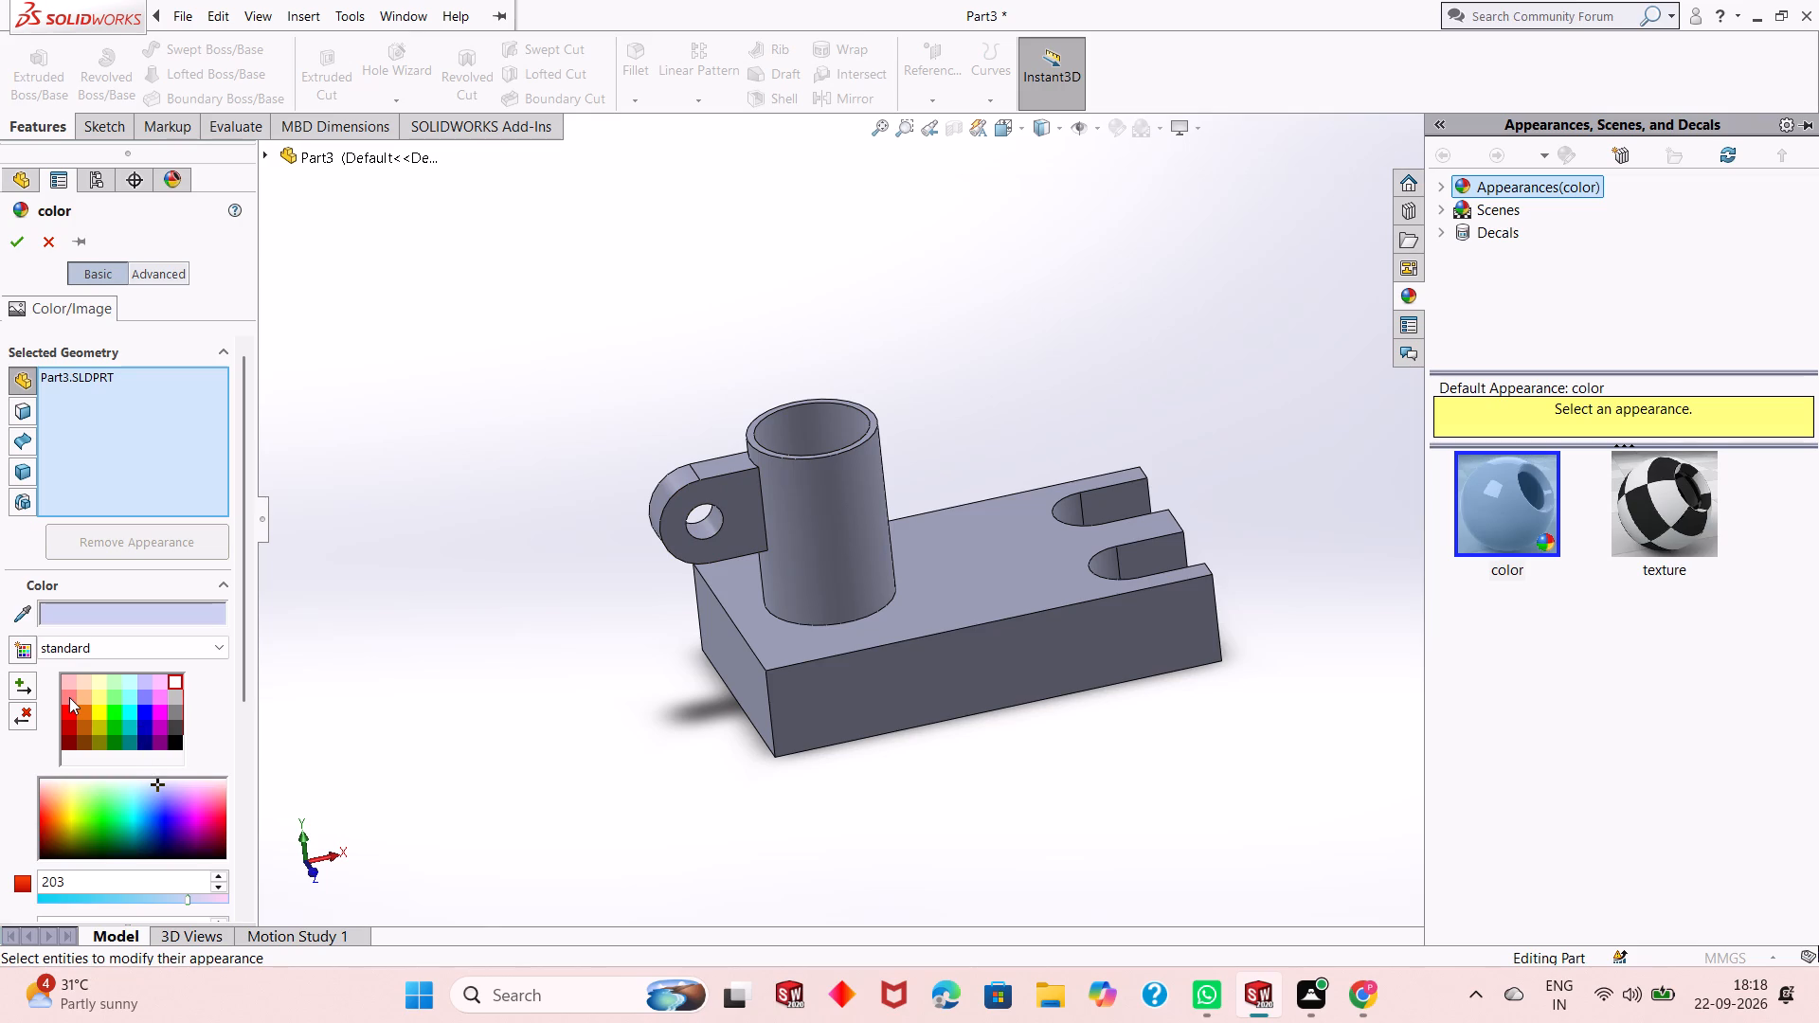
pyautogui.click(146, 811)
pyautogui.click(150, 810)
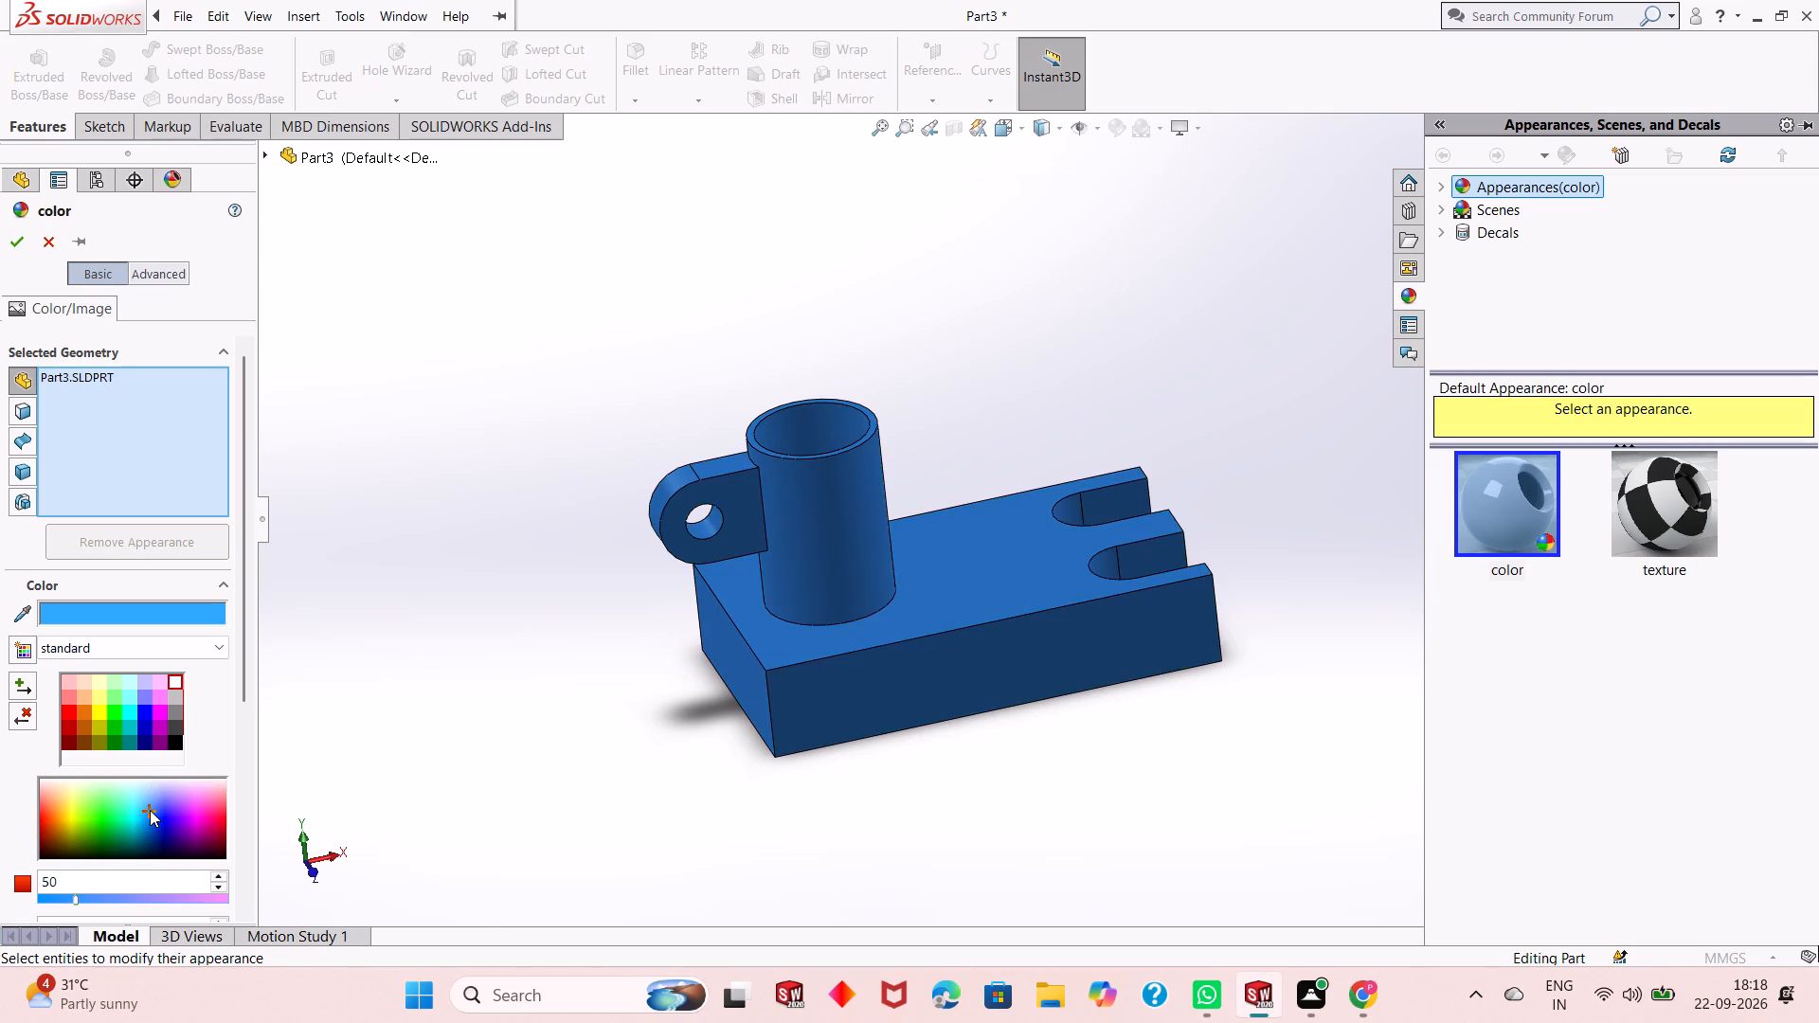
pyautogui.click(151, 810)
pyautogui.click(152, 817)
pyautogui.click(155, 801)
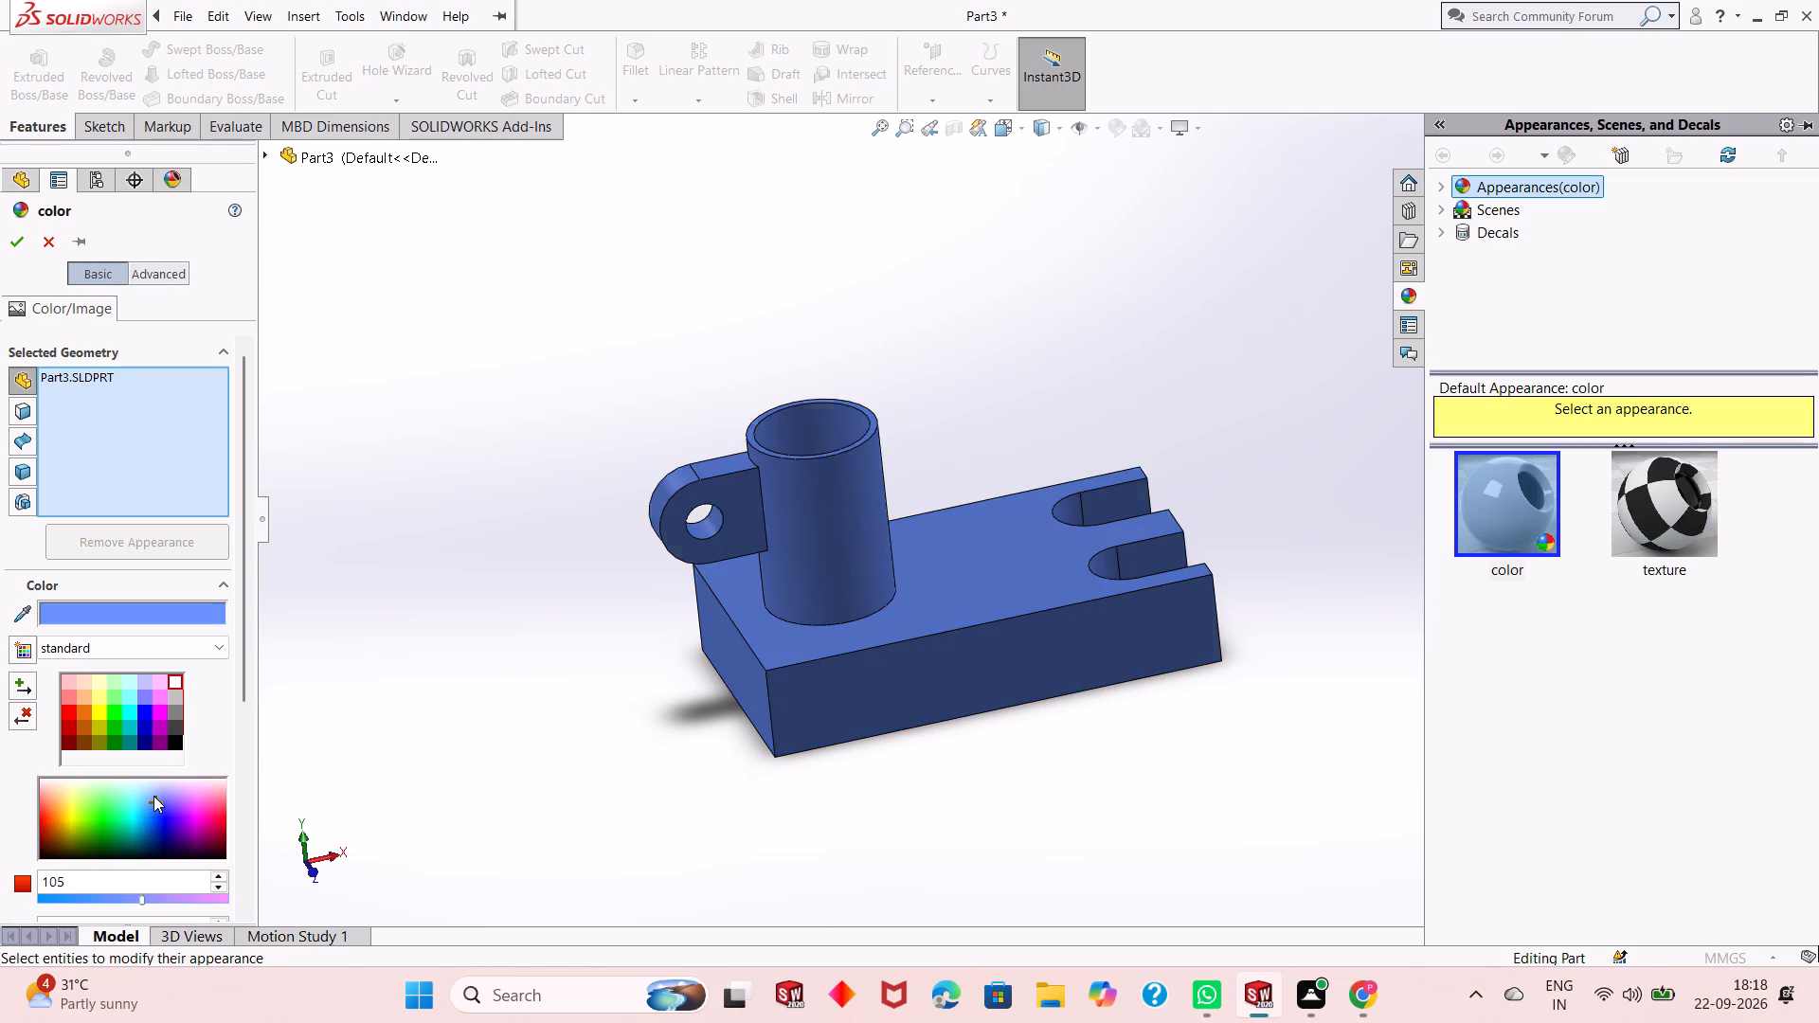
pyautogui.click(153, 796)
pyautogui.click(153, 796)
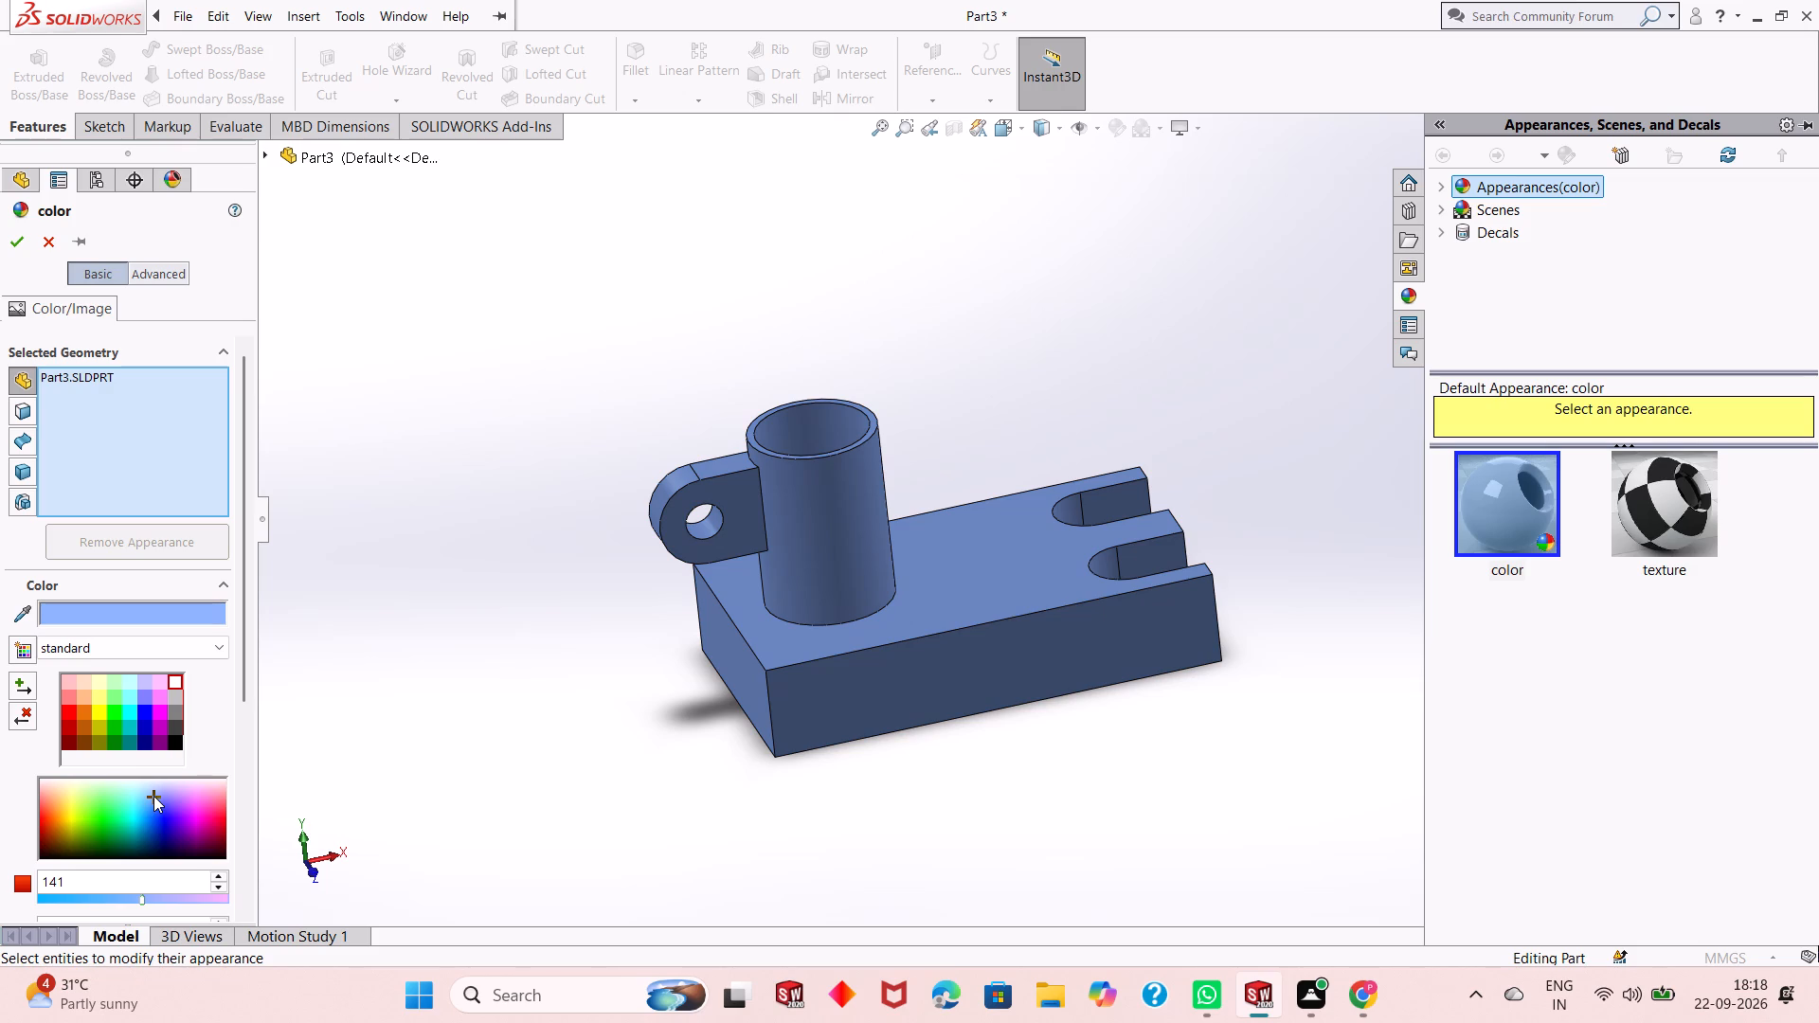
pyautogui.click(151, 793)
pyautogui.click(149, 795)
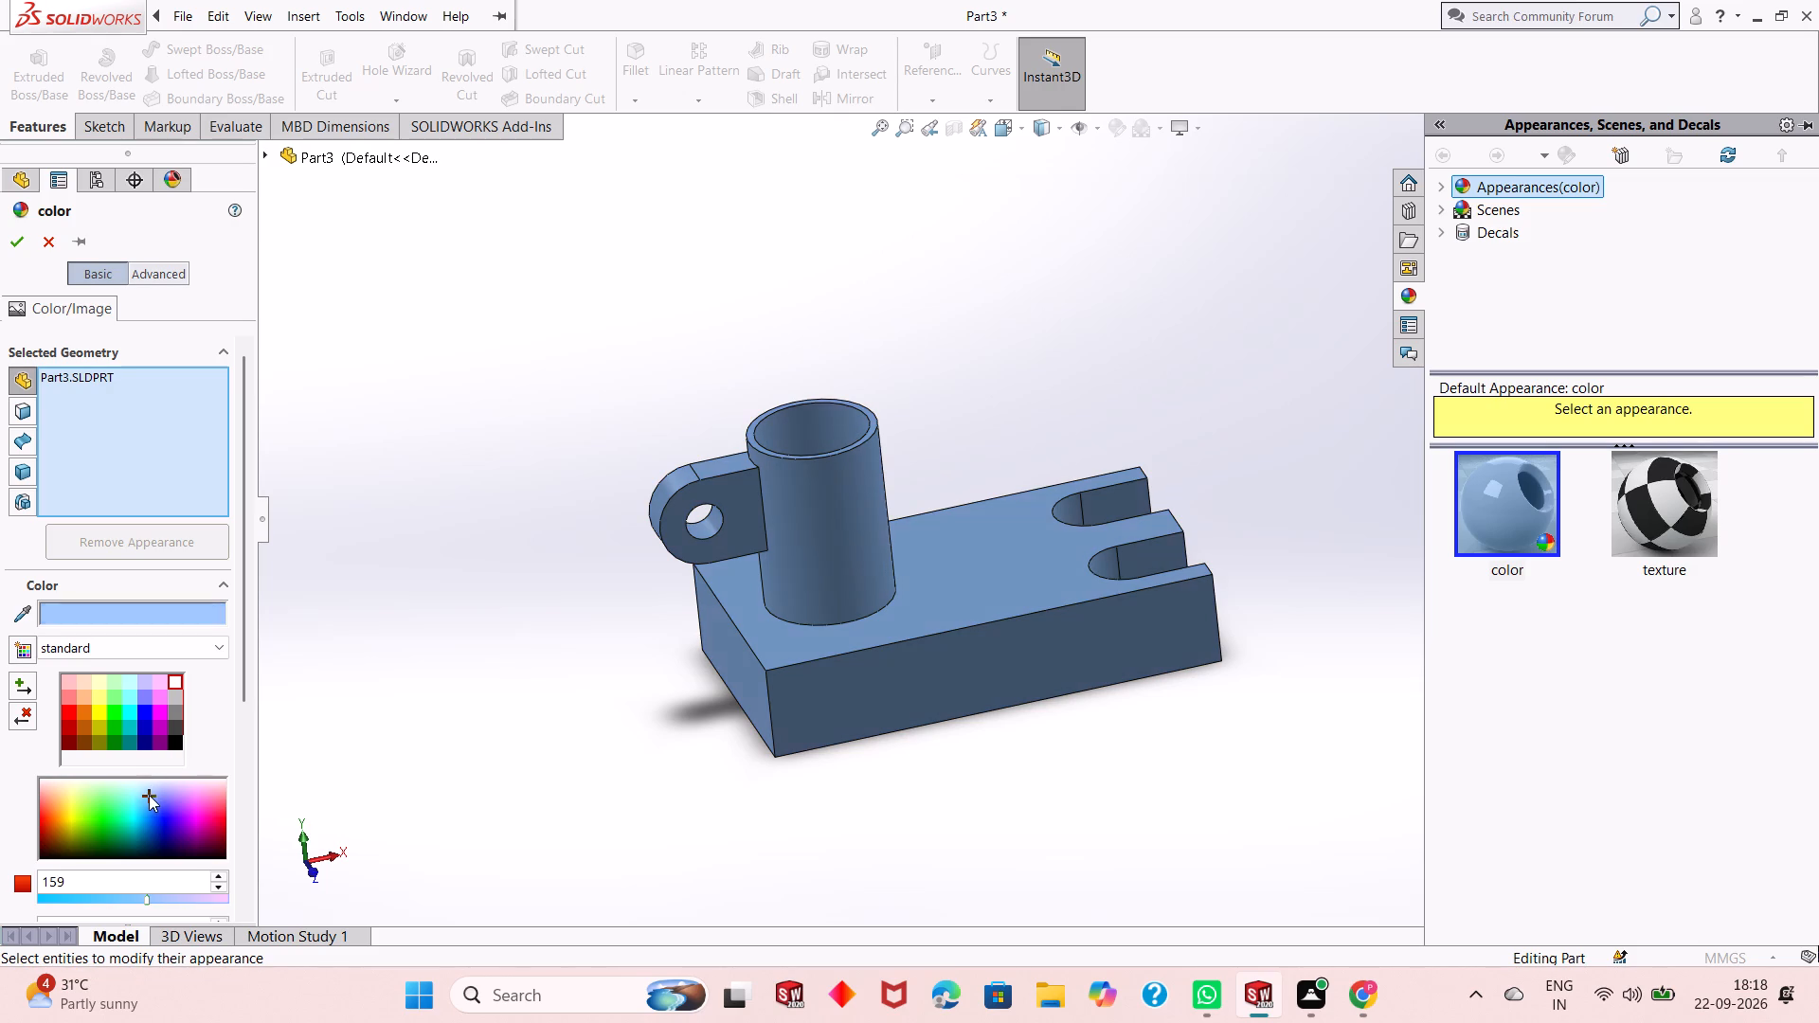
pyautogui.click(152, 803)
pyautogui.click(153, 796)
pyautogui.click(152, 802)
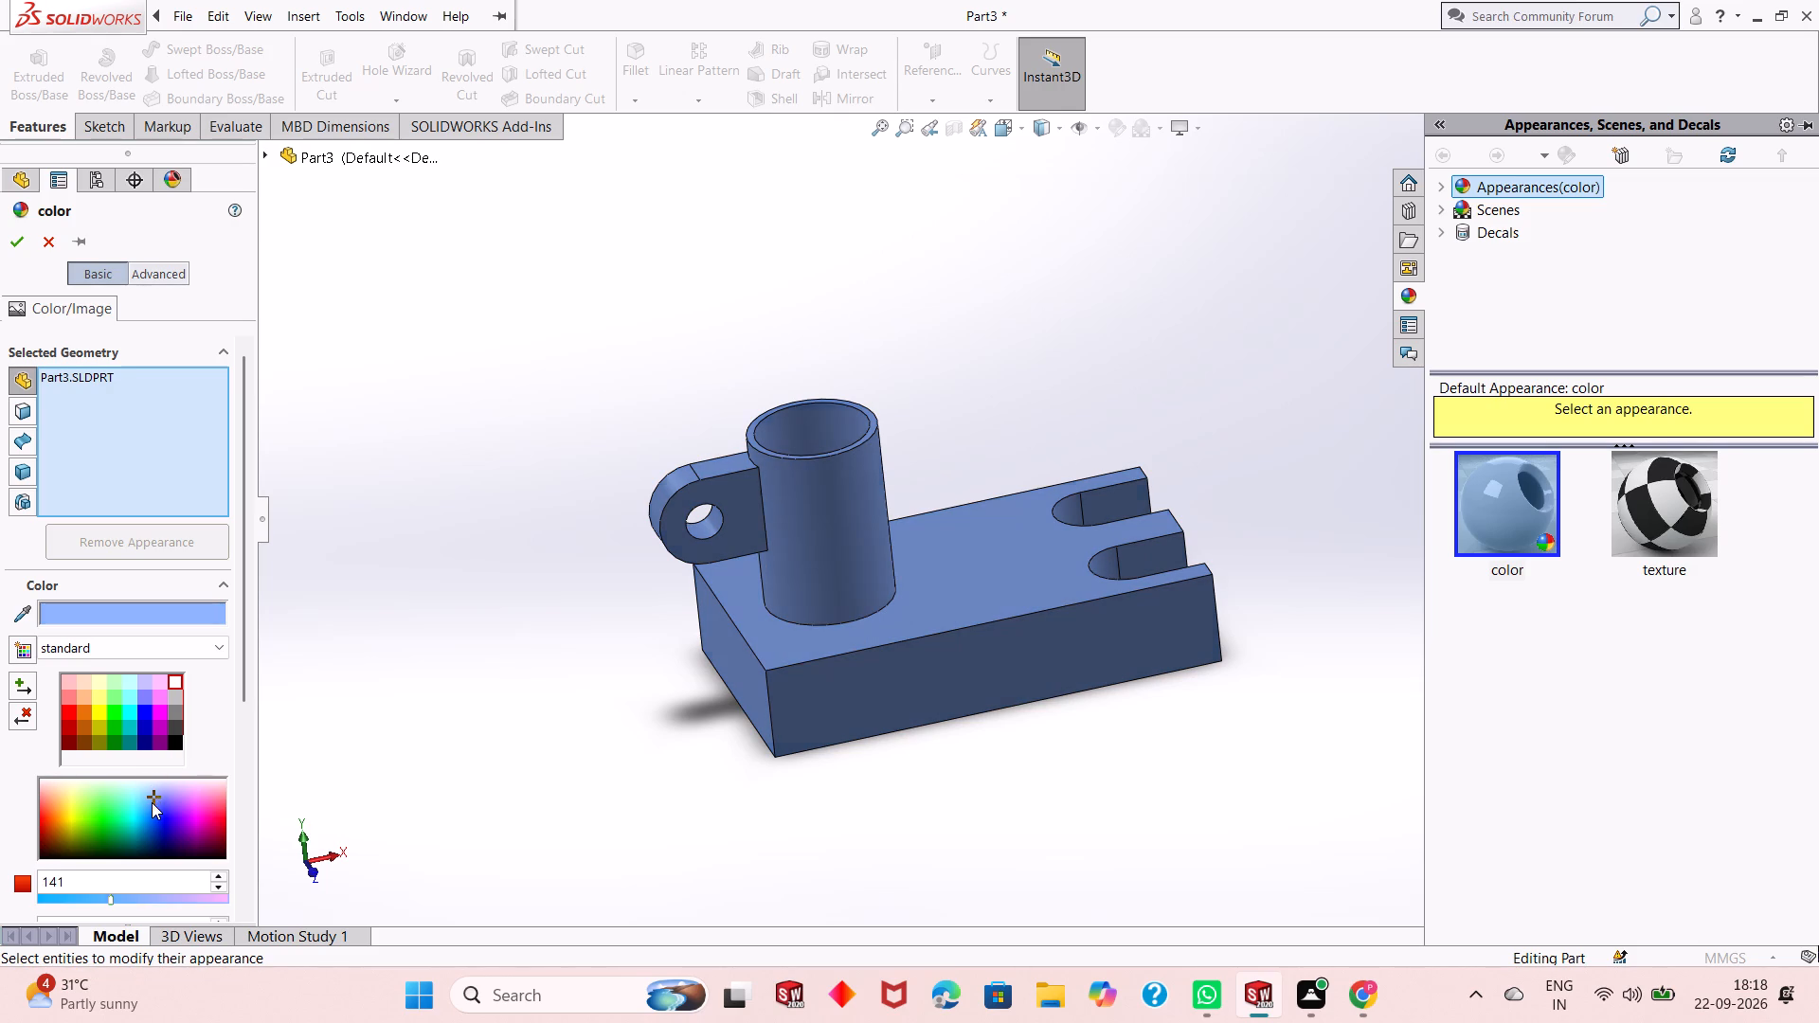
pyautogui.click(153, 802)
pyautogui.click(154, 799)
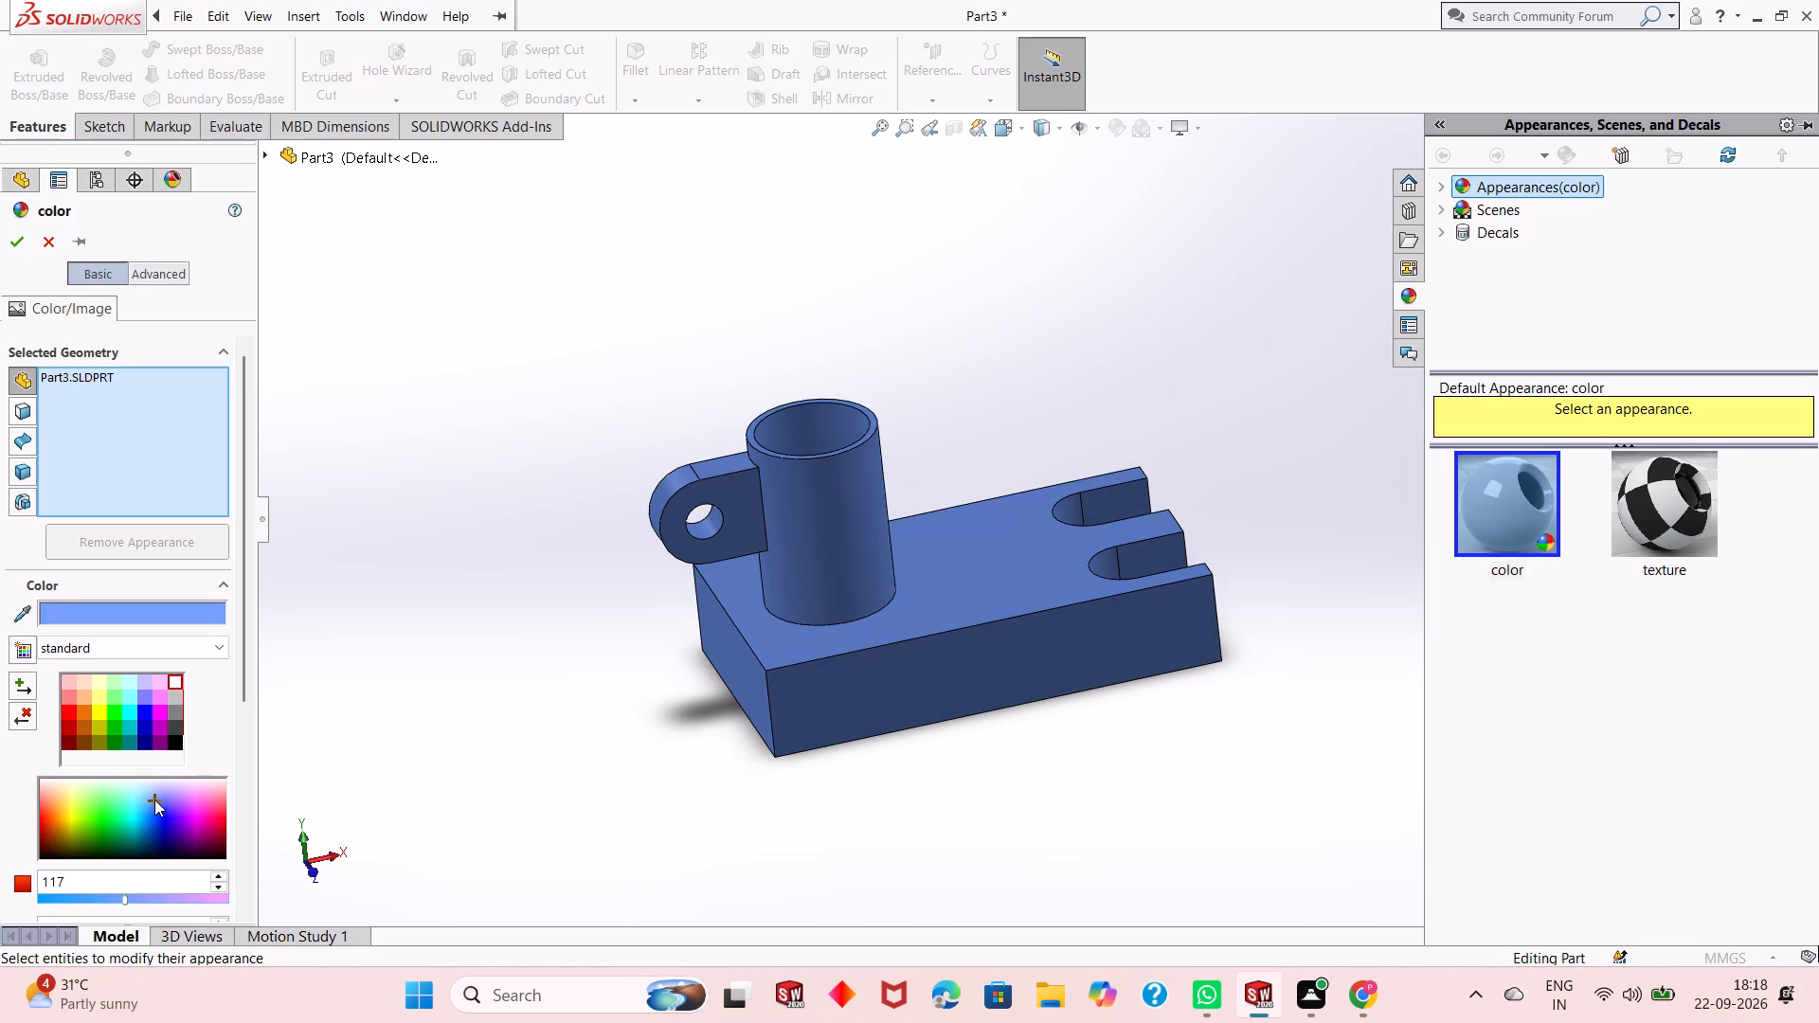
pyautogui.click(153, 796)
pyautogui.click(145, 799)
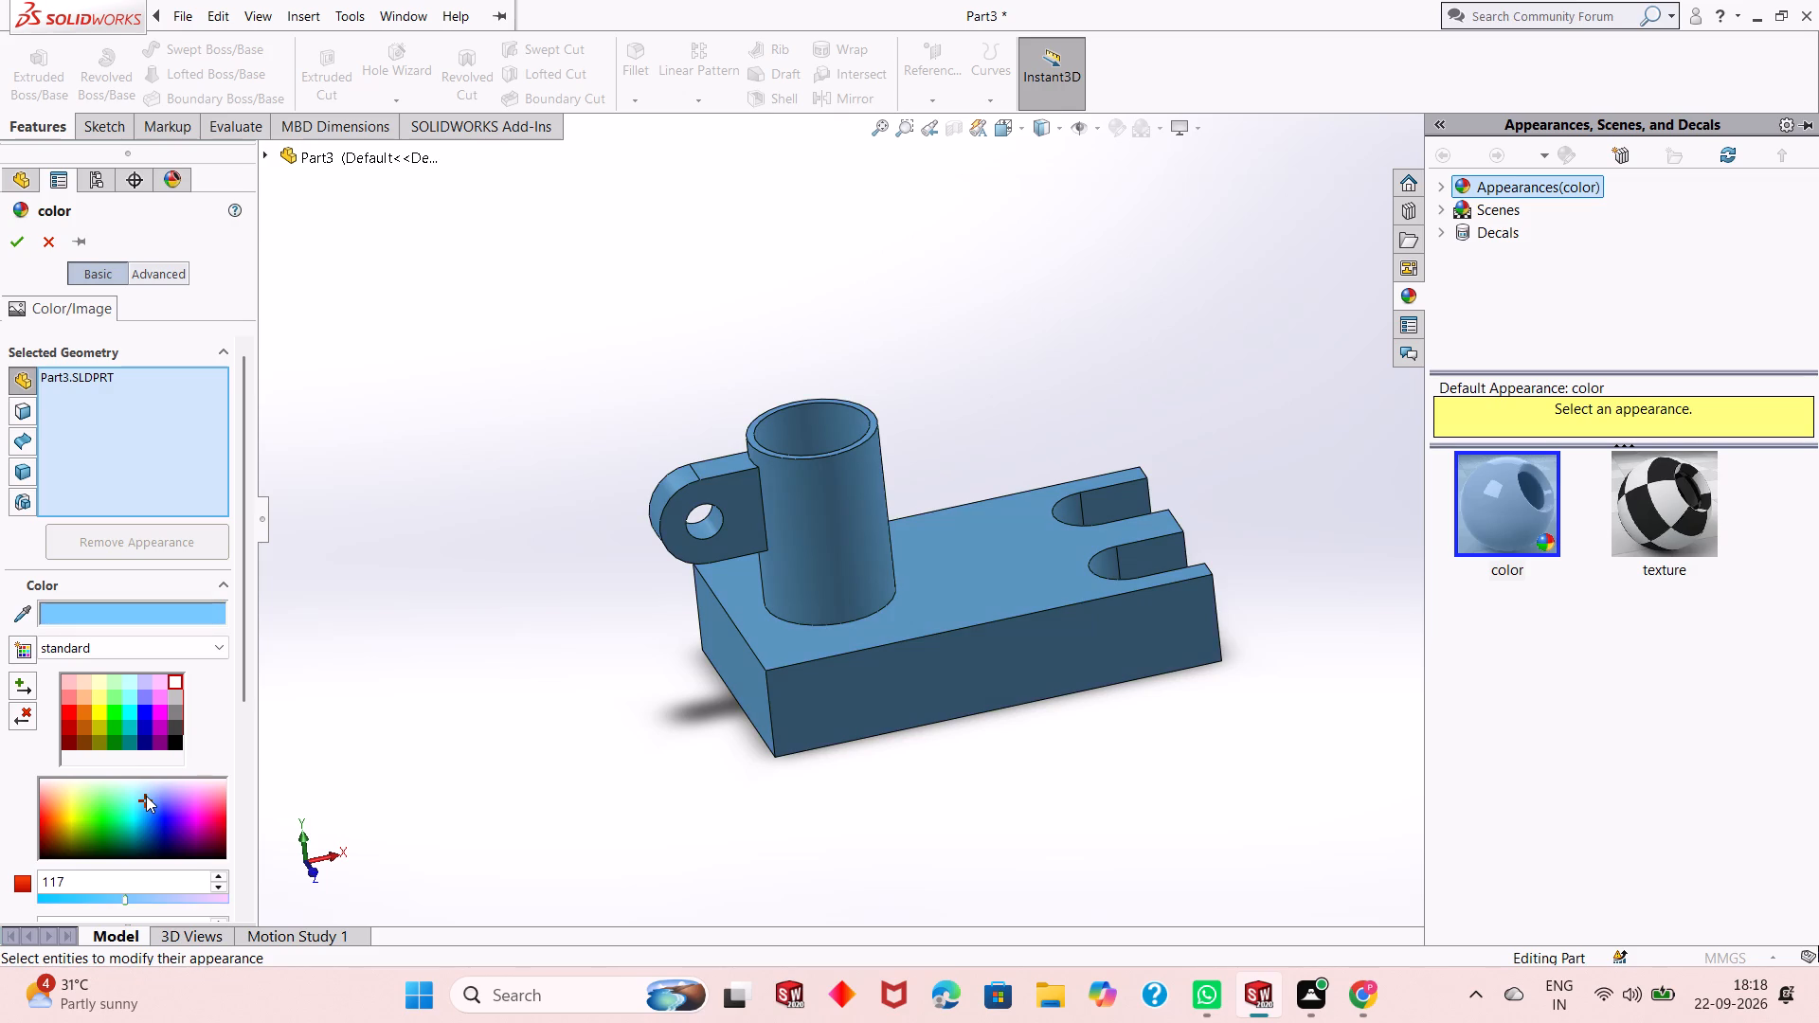
pyautogui.click(146, 796)
pyautogui.click(149, 799)
pyautogui.click(151, 805)
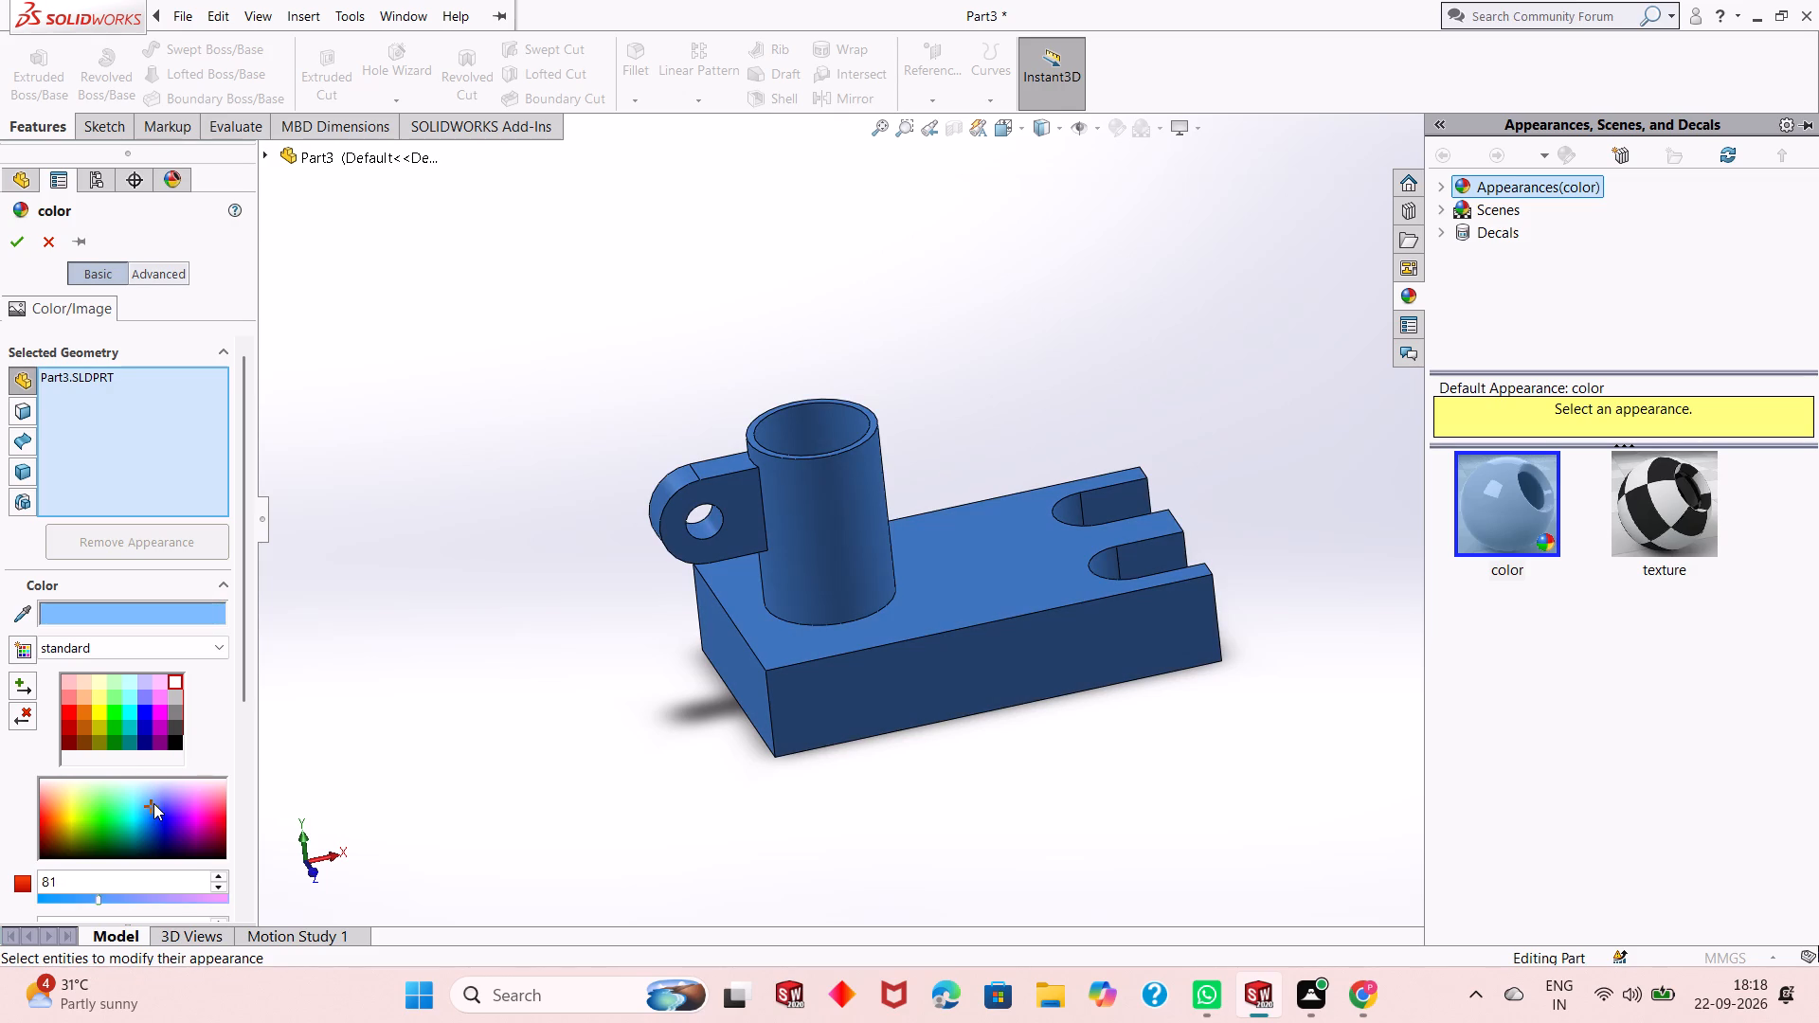
pyautogui.click(153, 802)
pyautogui.click(148, 796)
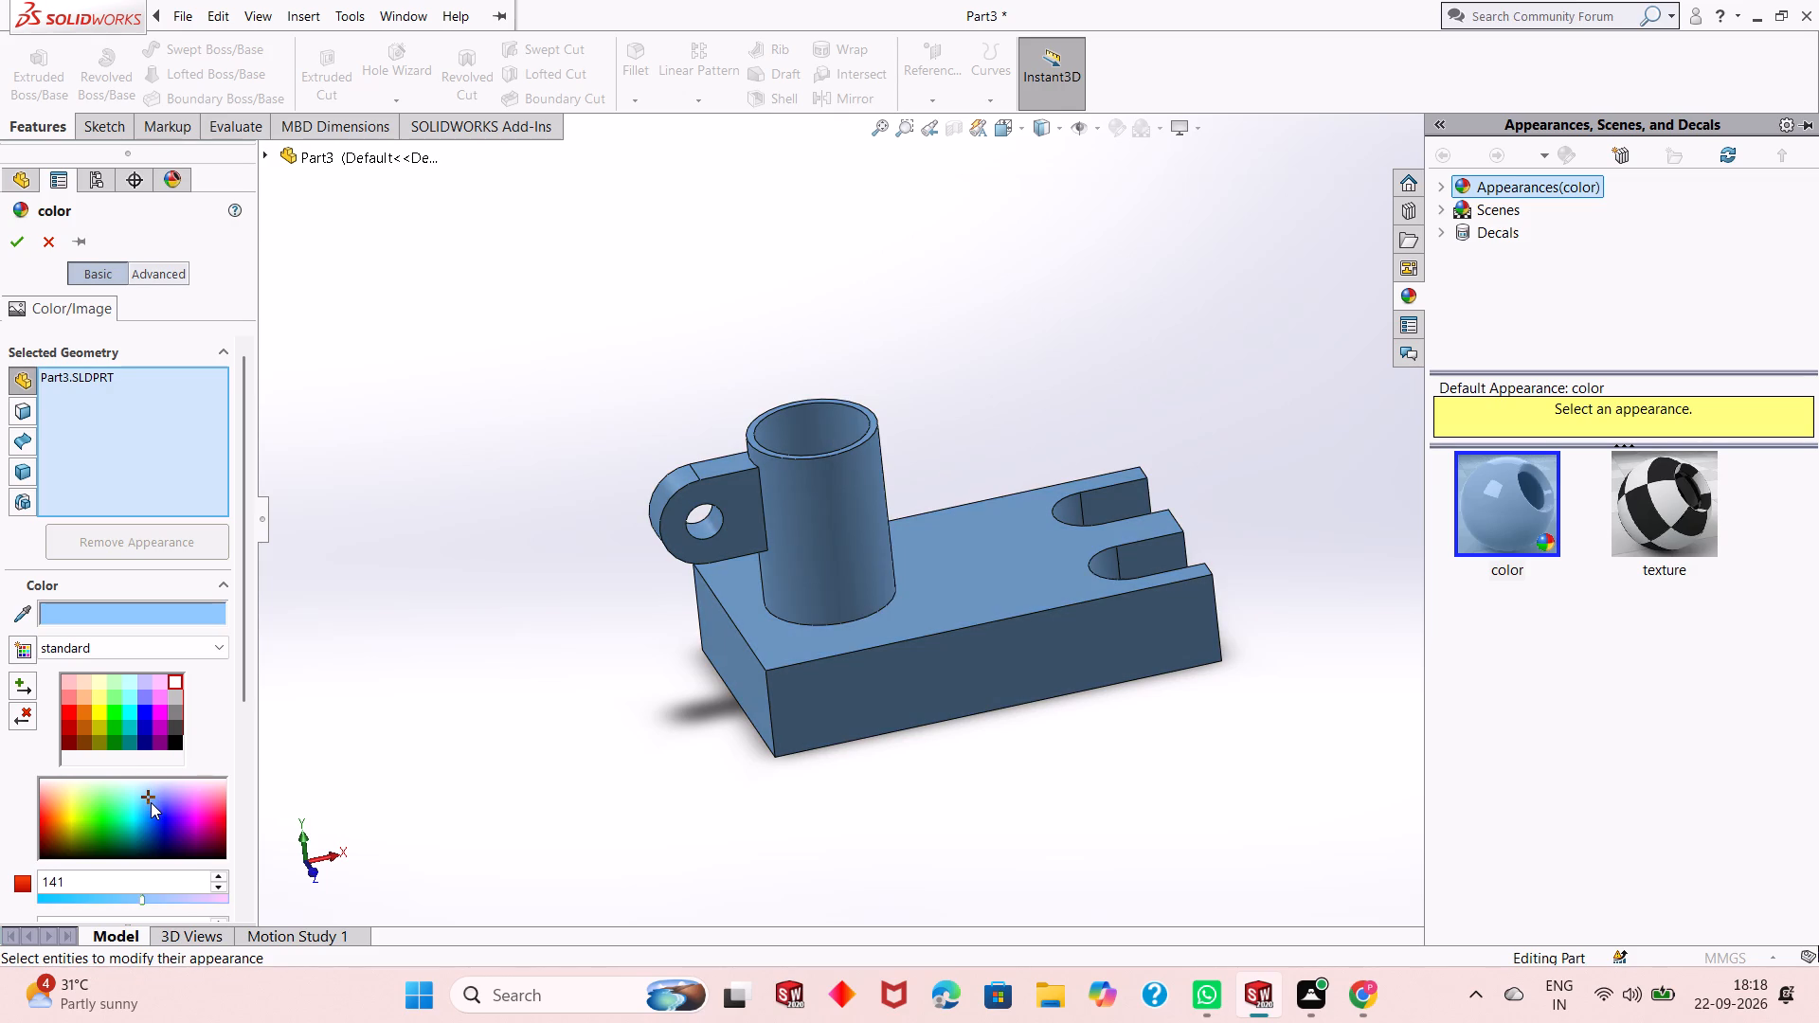
pyautogui.click(151, 803)
pyautogui.click(156, 799)
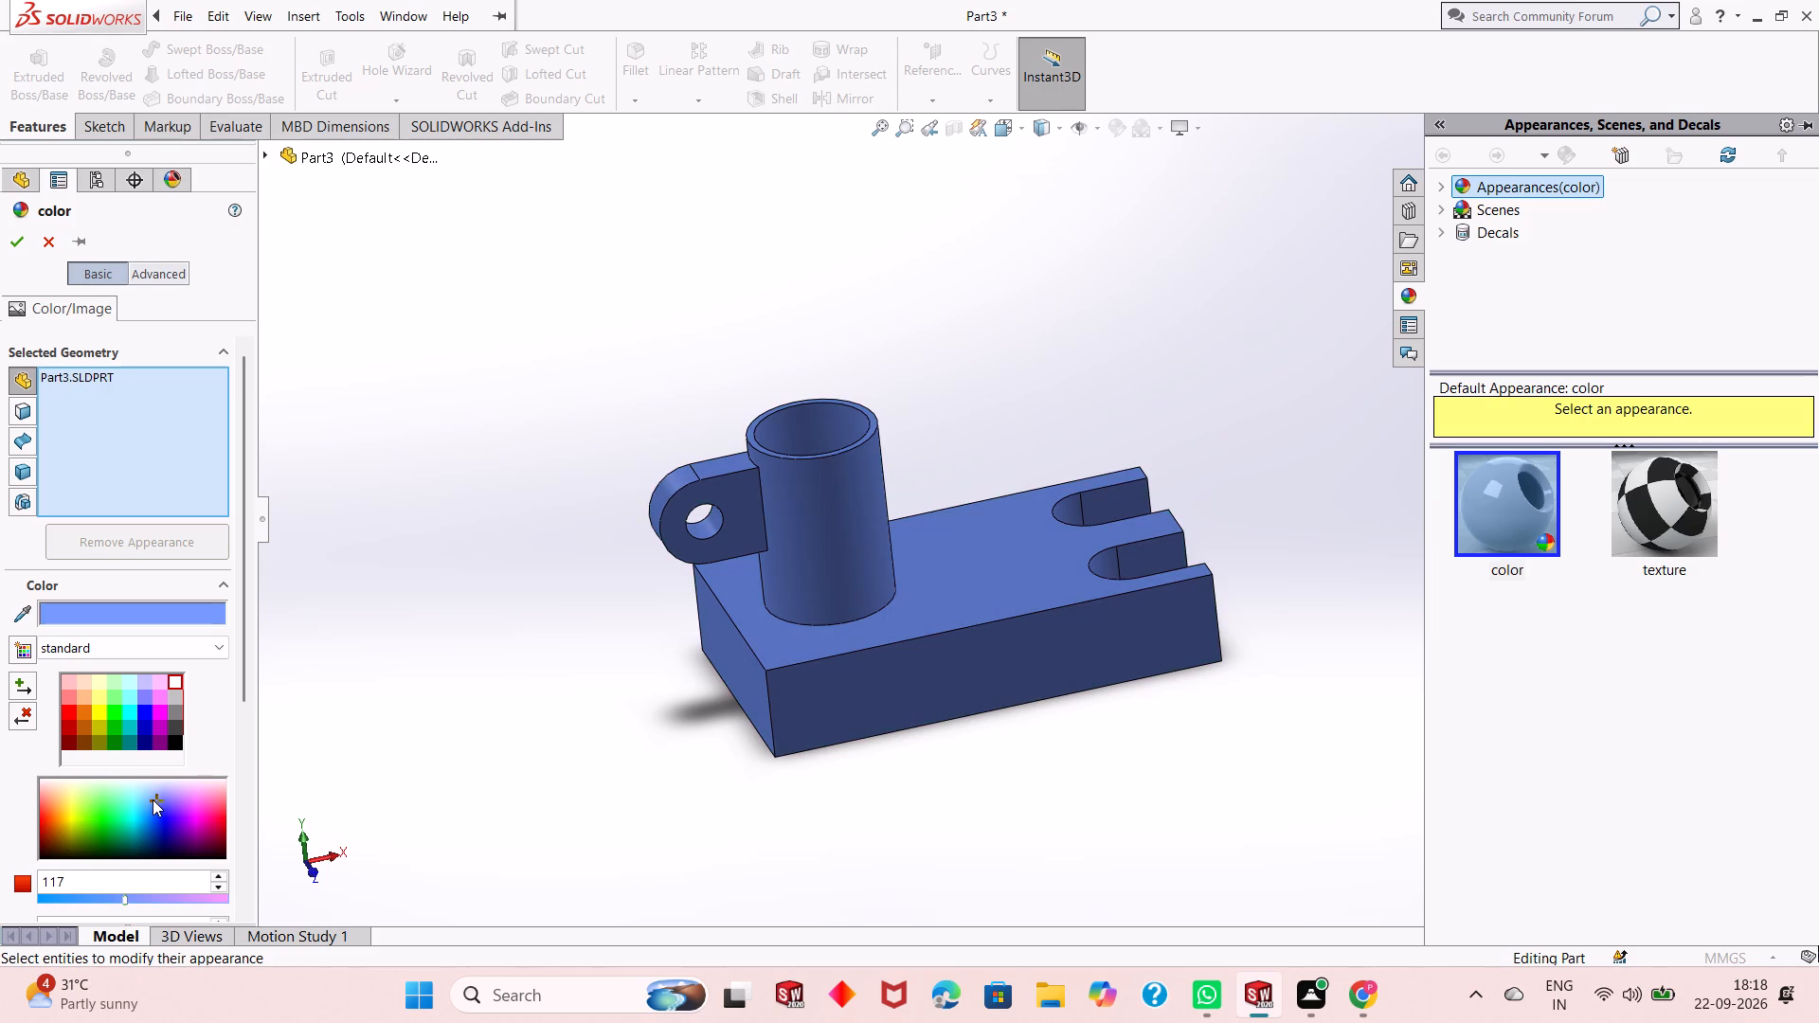
pyautogui.click(153, 796)
pyautogui.click(152, 800)
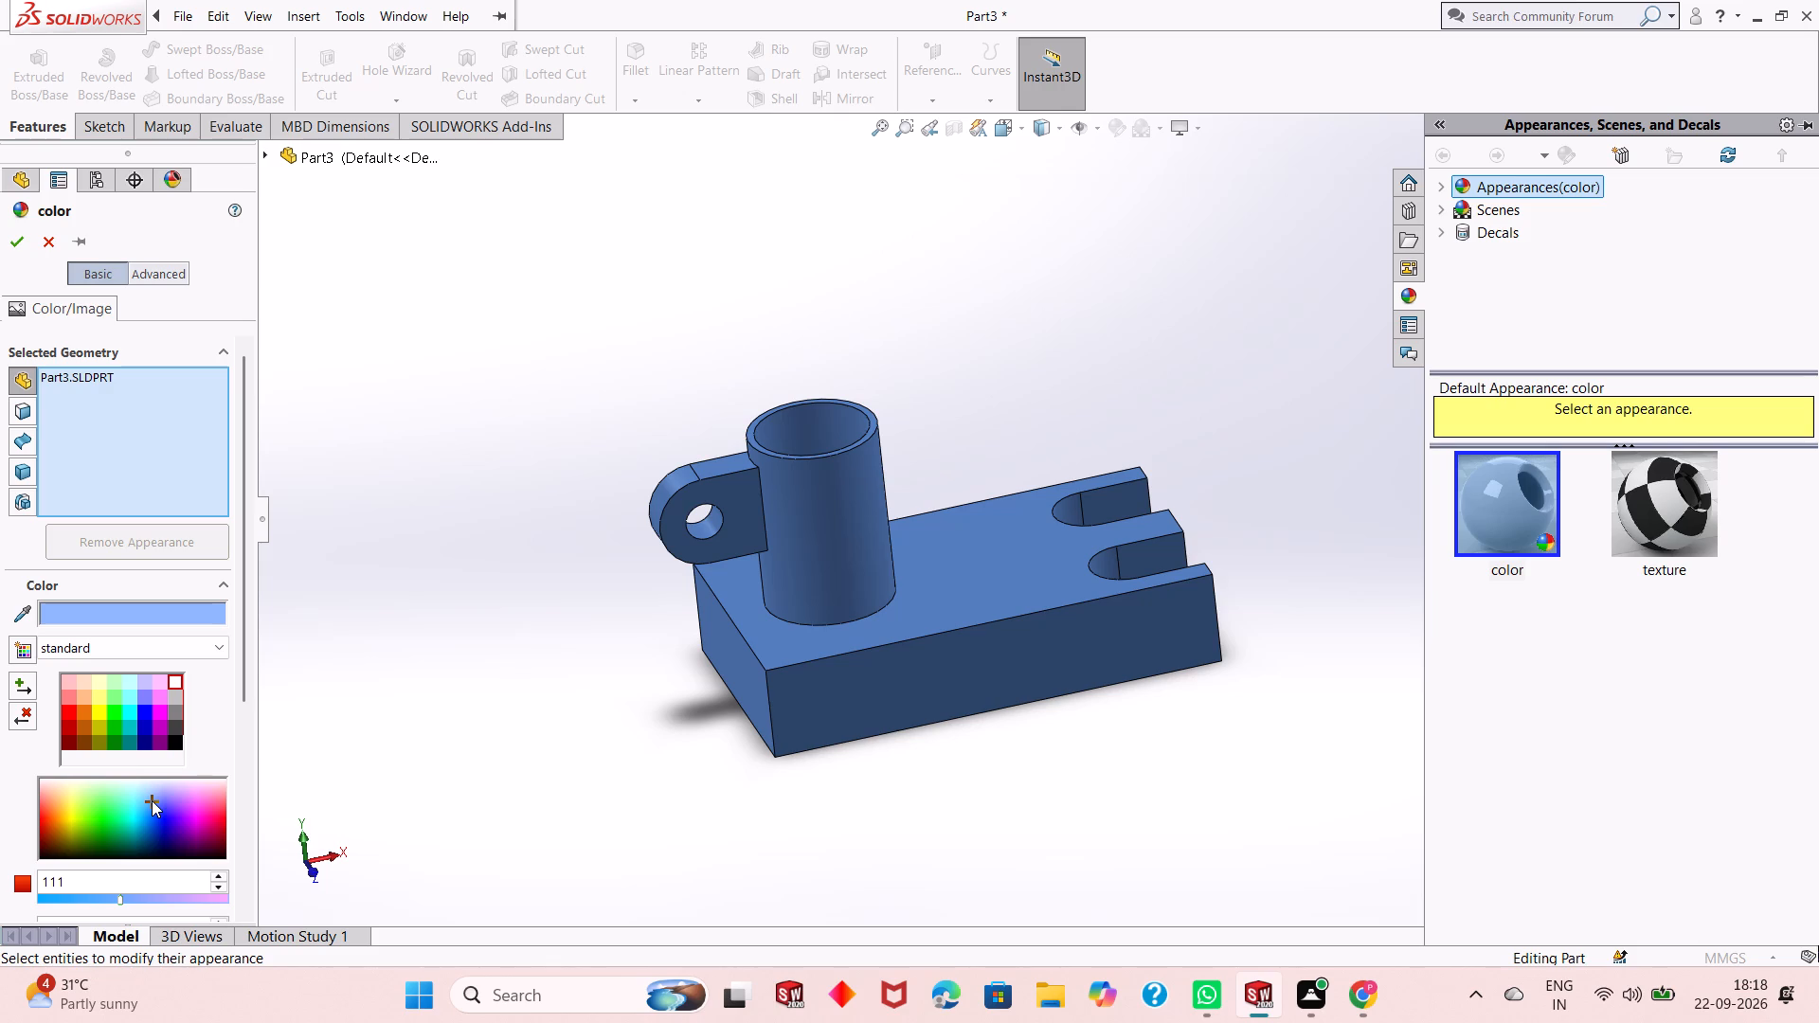
pyautogui.click(152, 796)
pyautogui.click(152, 796)
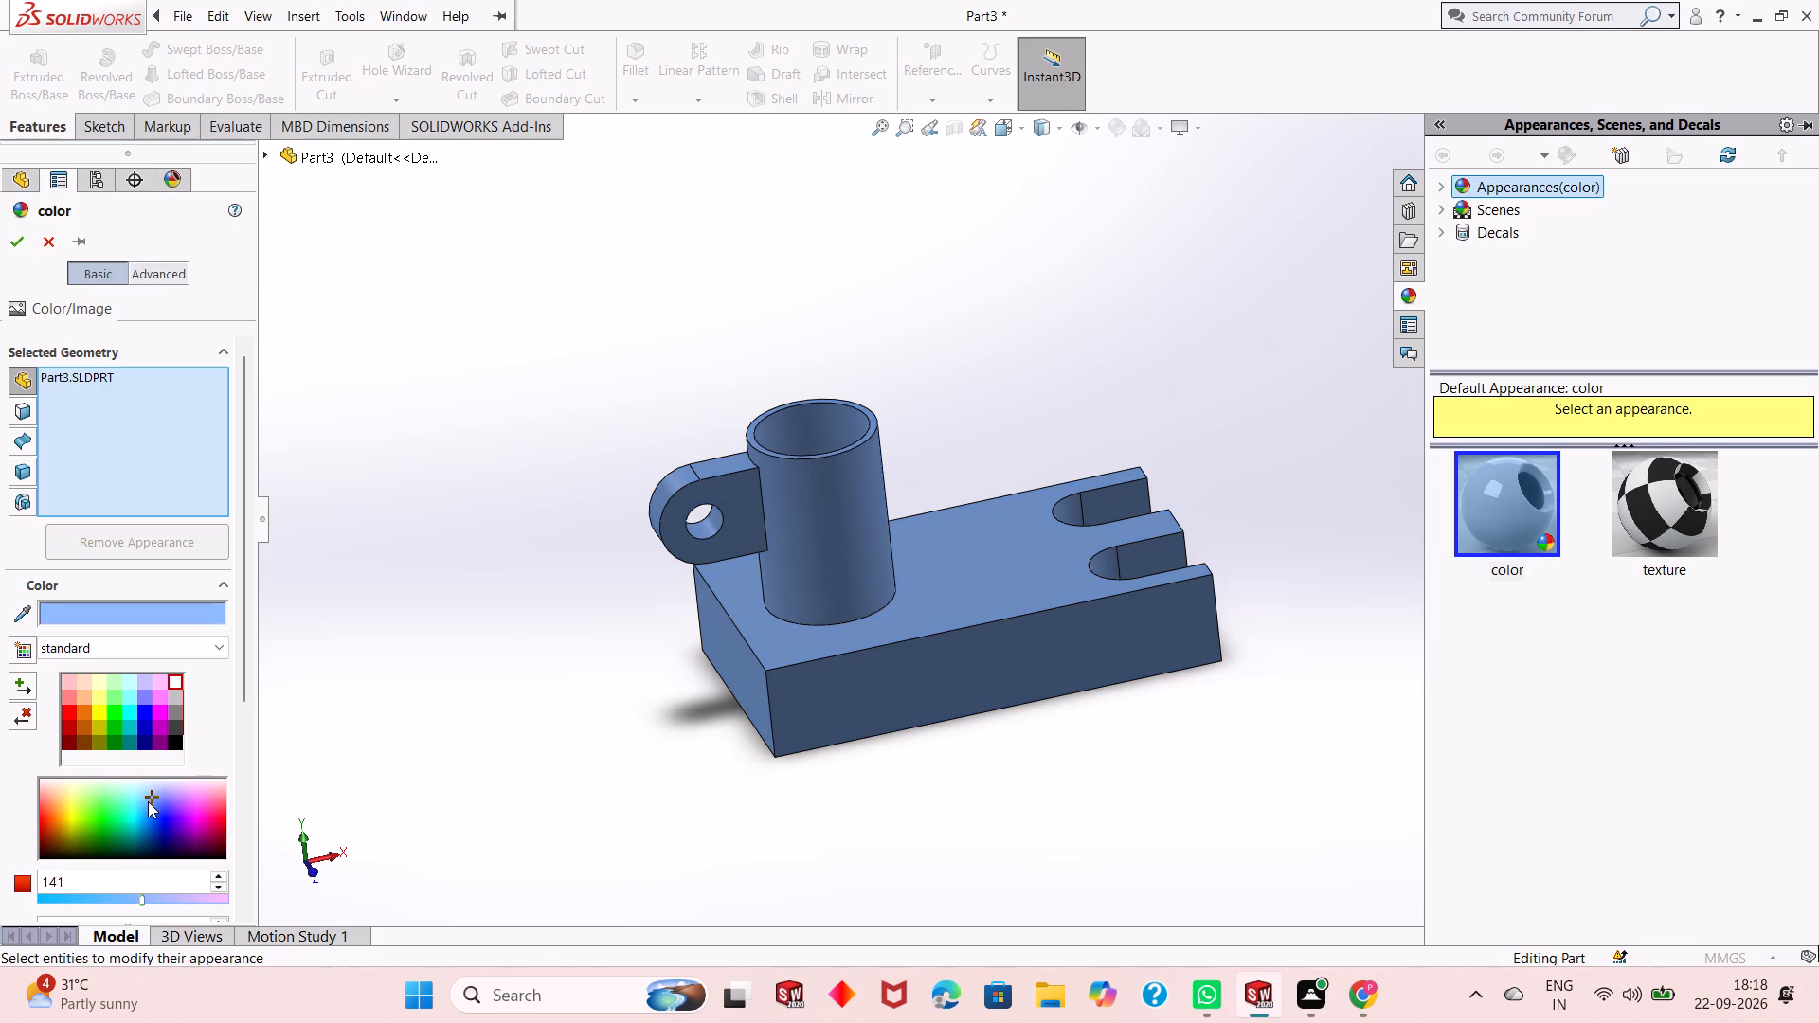
pyautogui.click(147, 802)
pyautogui.click(147, 802)
pyautogui.click(151, 801)
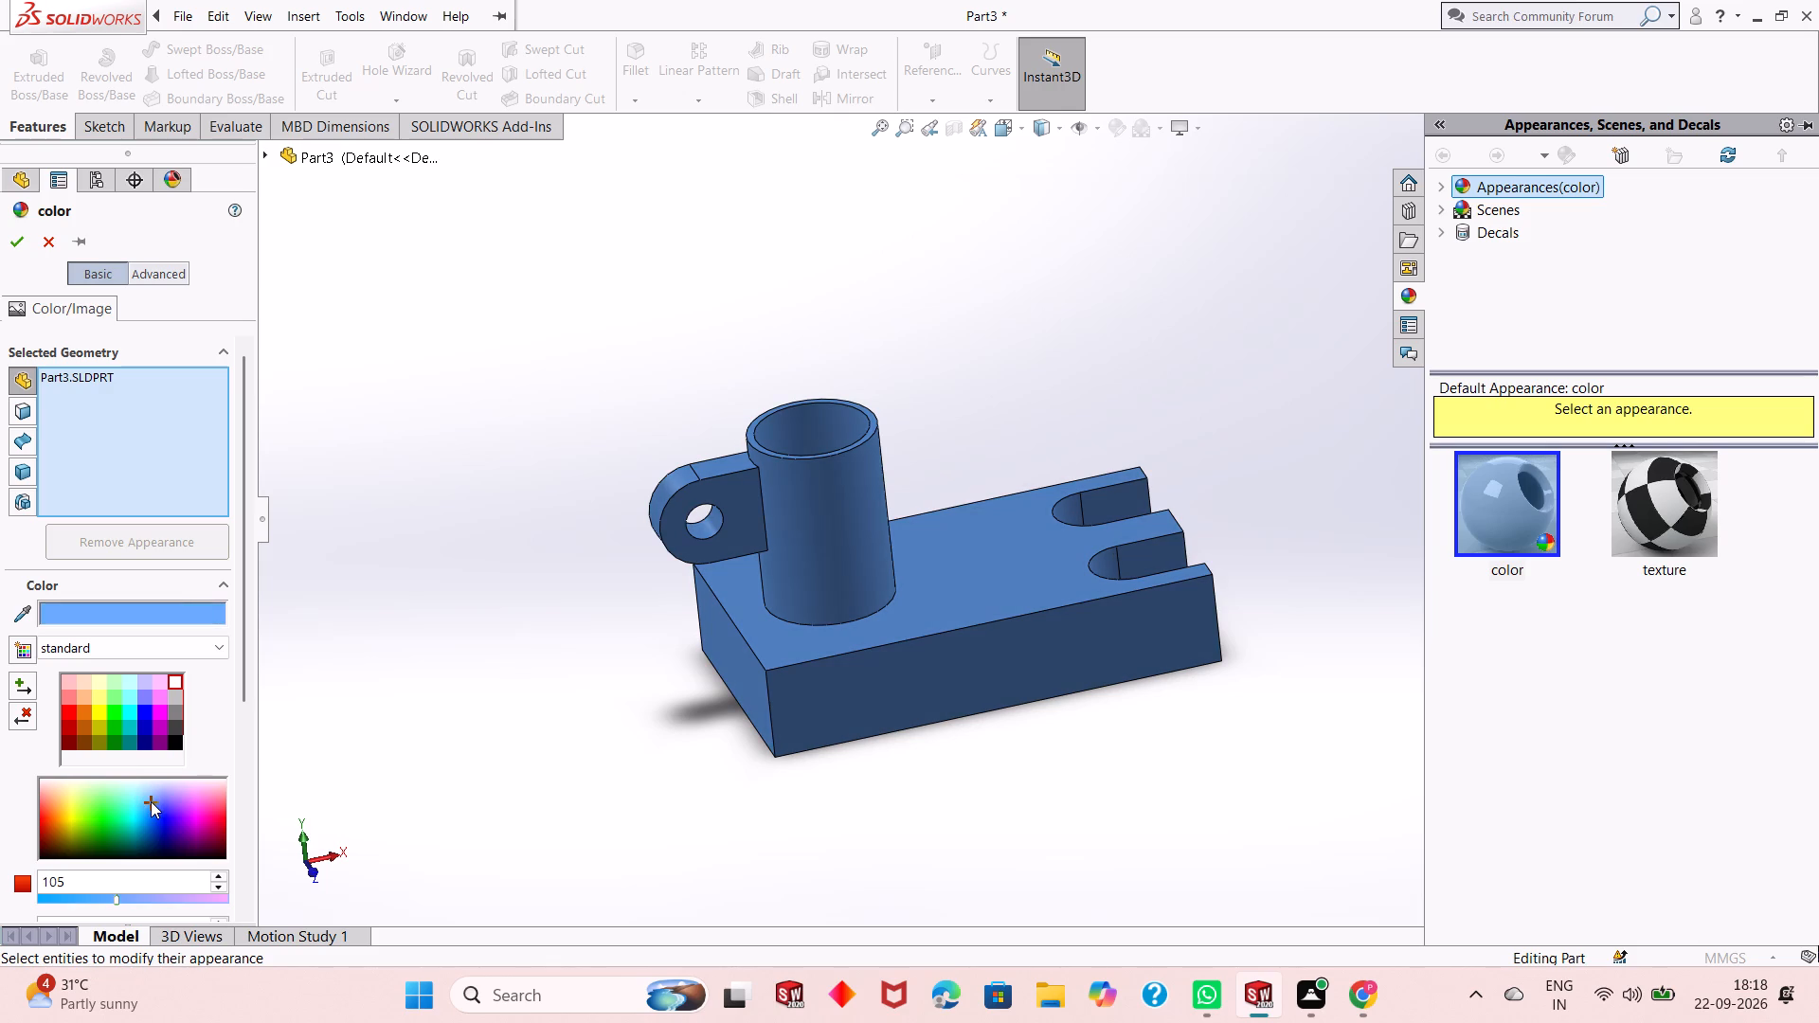
pyautogui.click(151, 811)
pyautogui.click(147, 815)
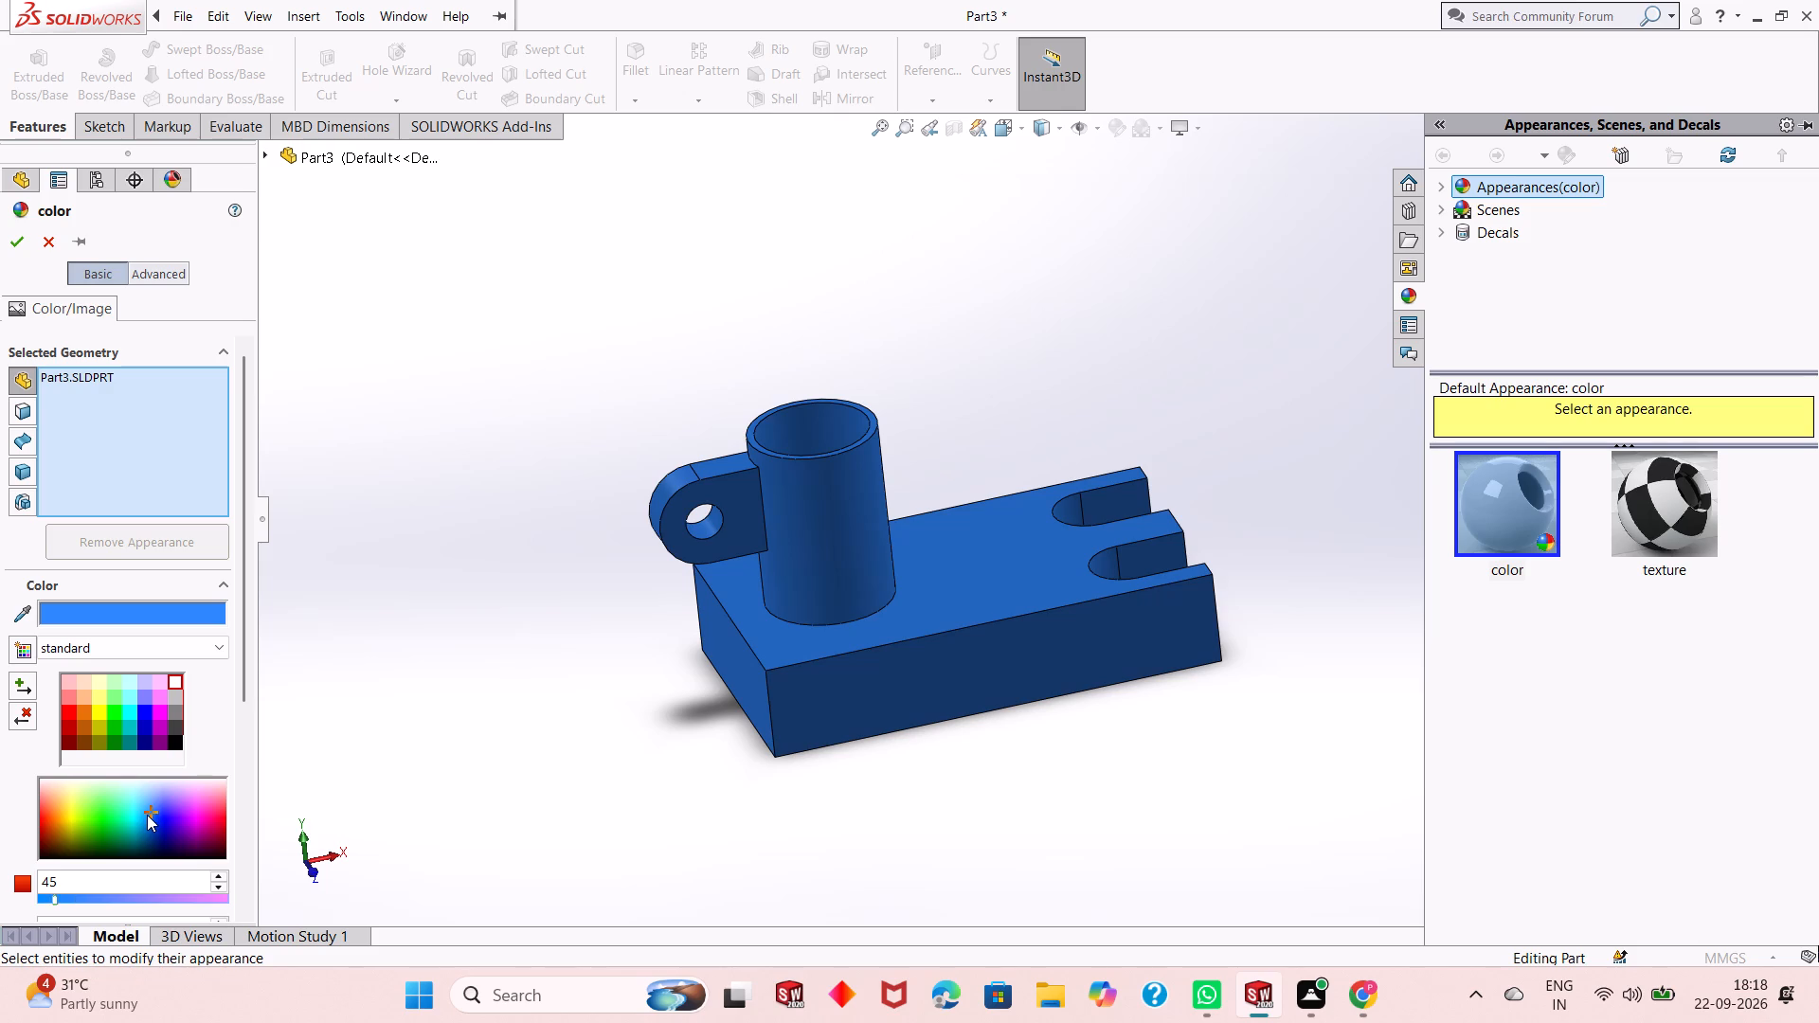
pyautogui.click(145, 806)
pyautogui.click(147, 801)
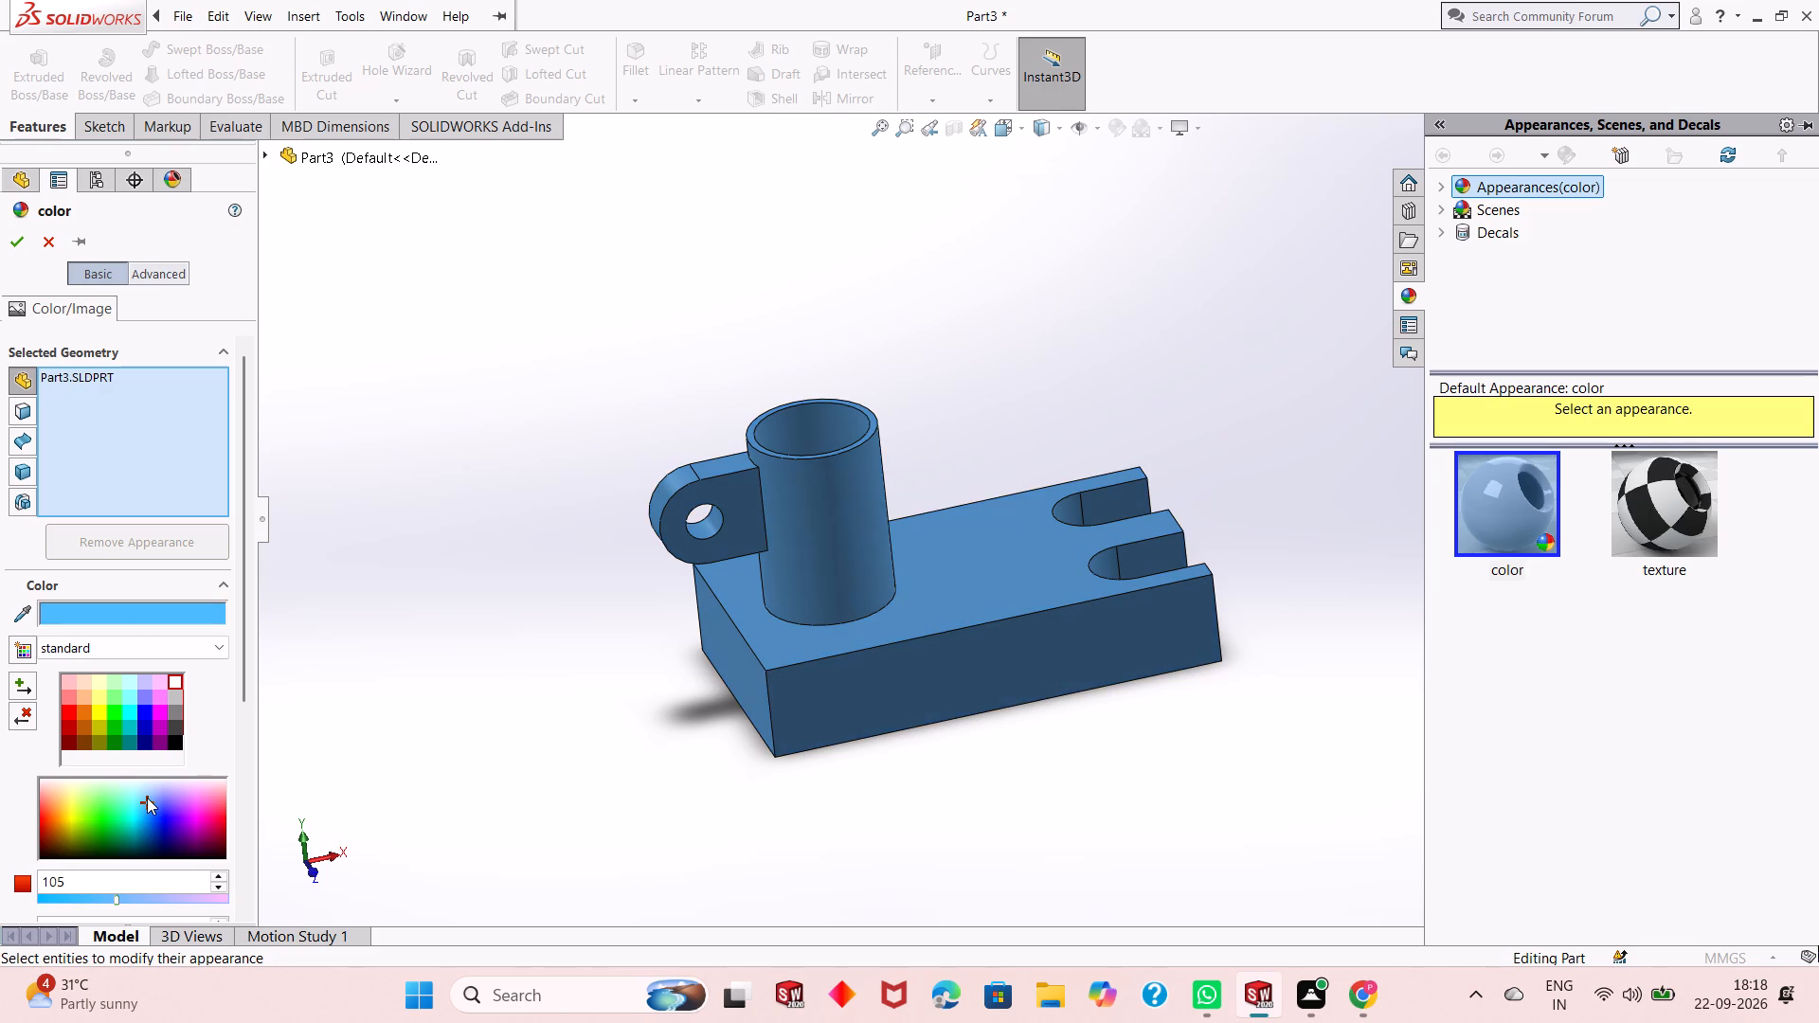
pyautogui.click(147, 798)
pyautogui.click(145, 804)
pyautogui.click(147, 834)
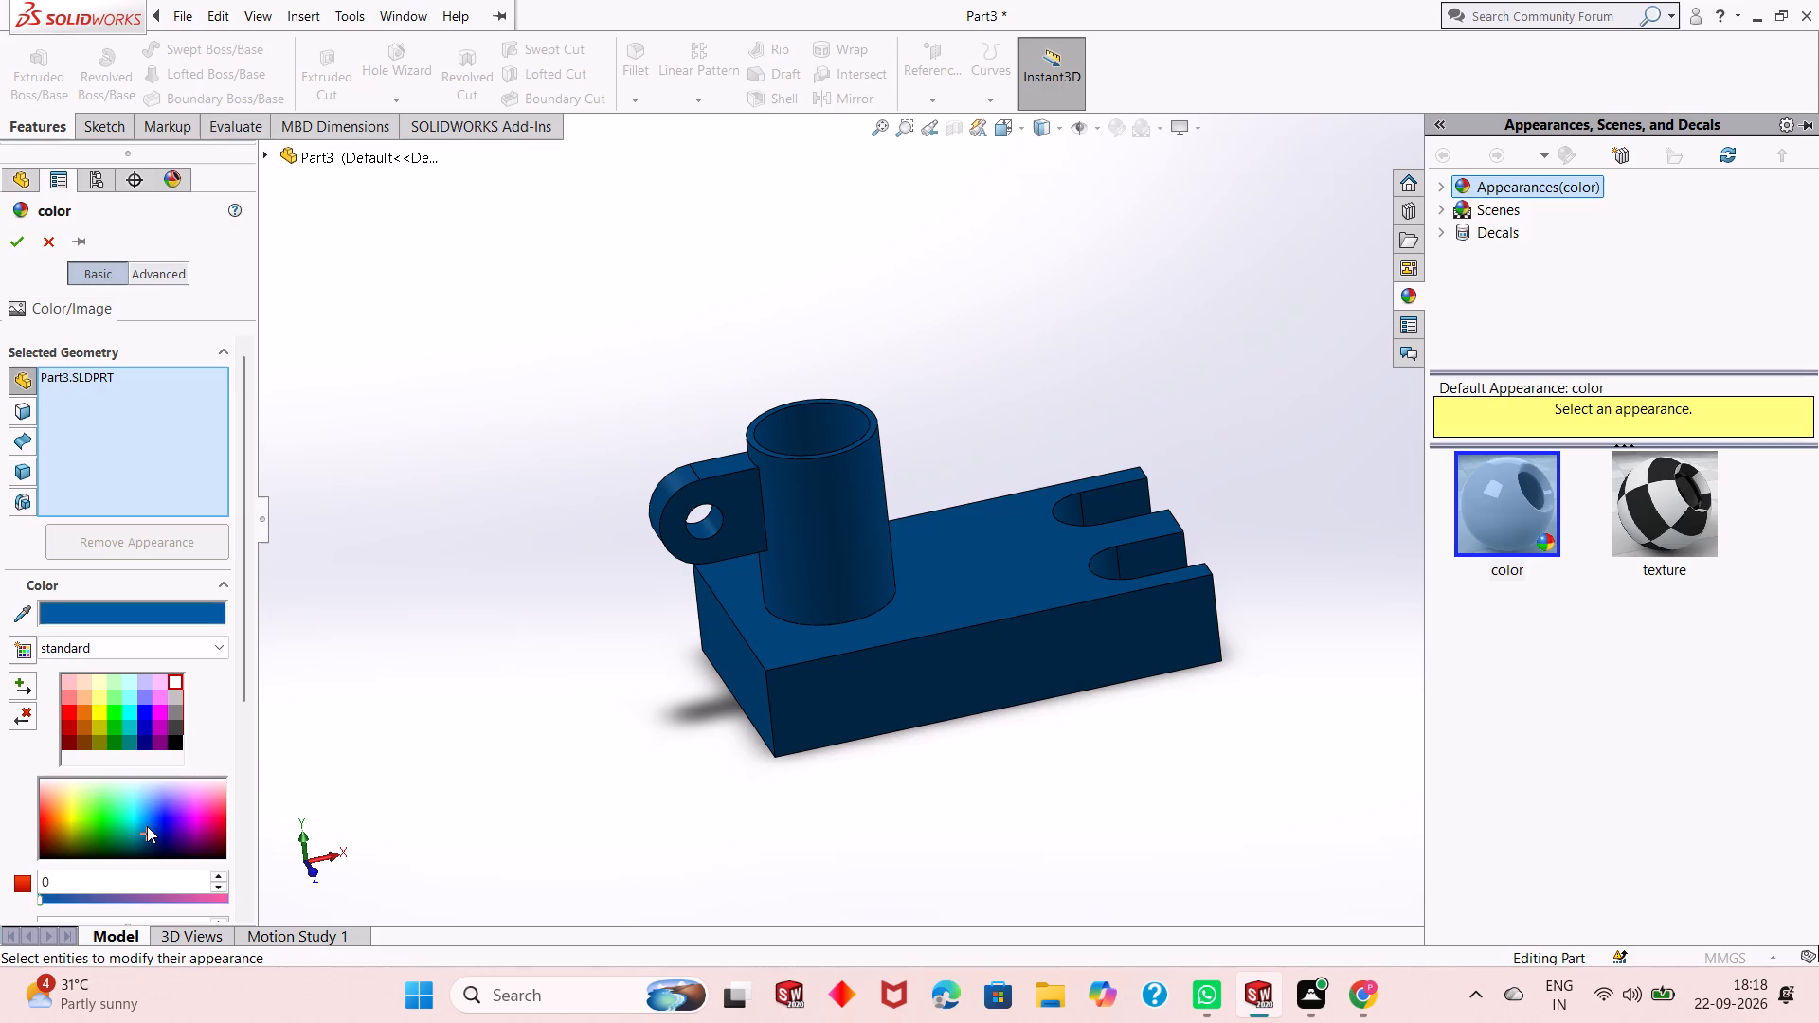
pyautogui.click(147, 826)
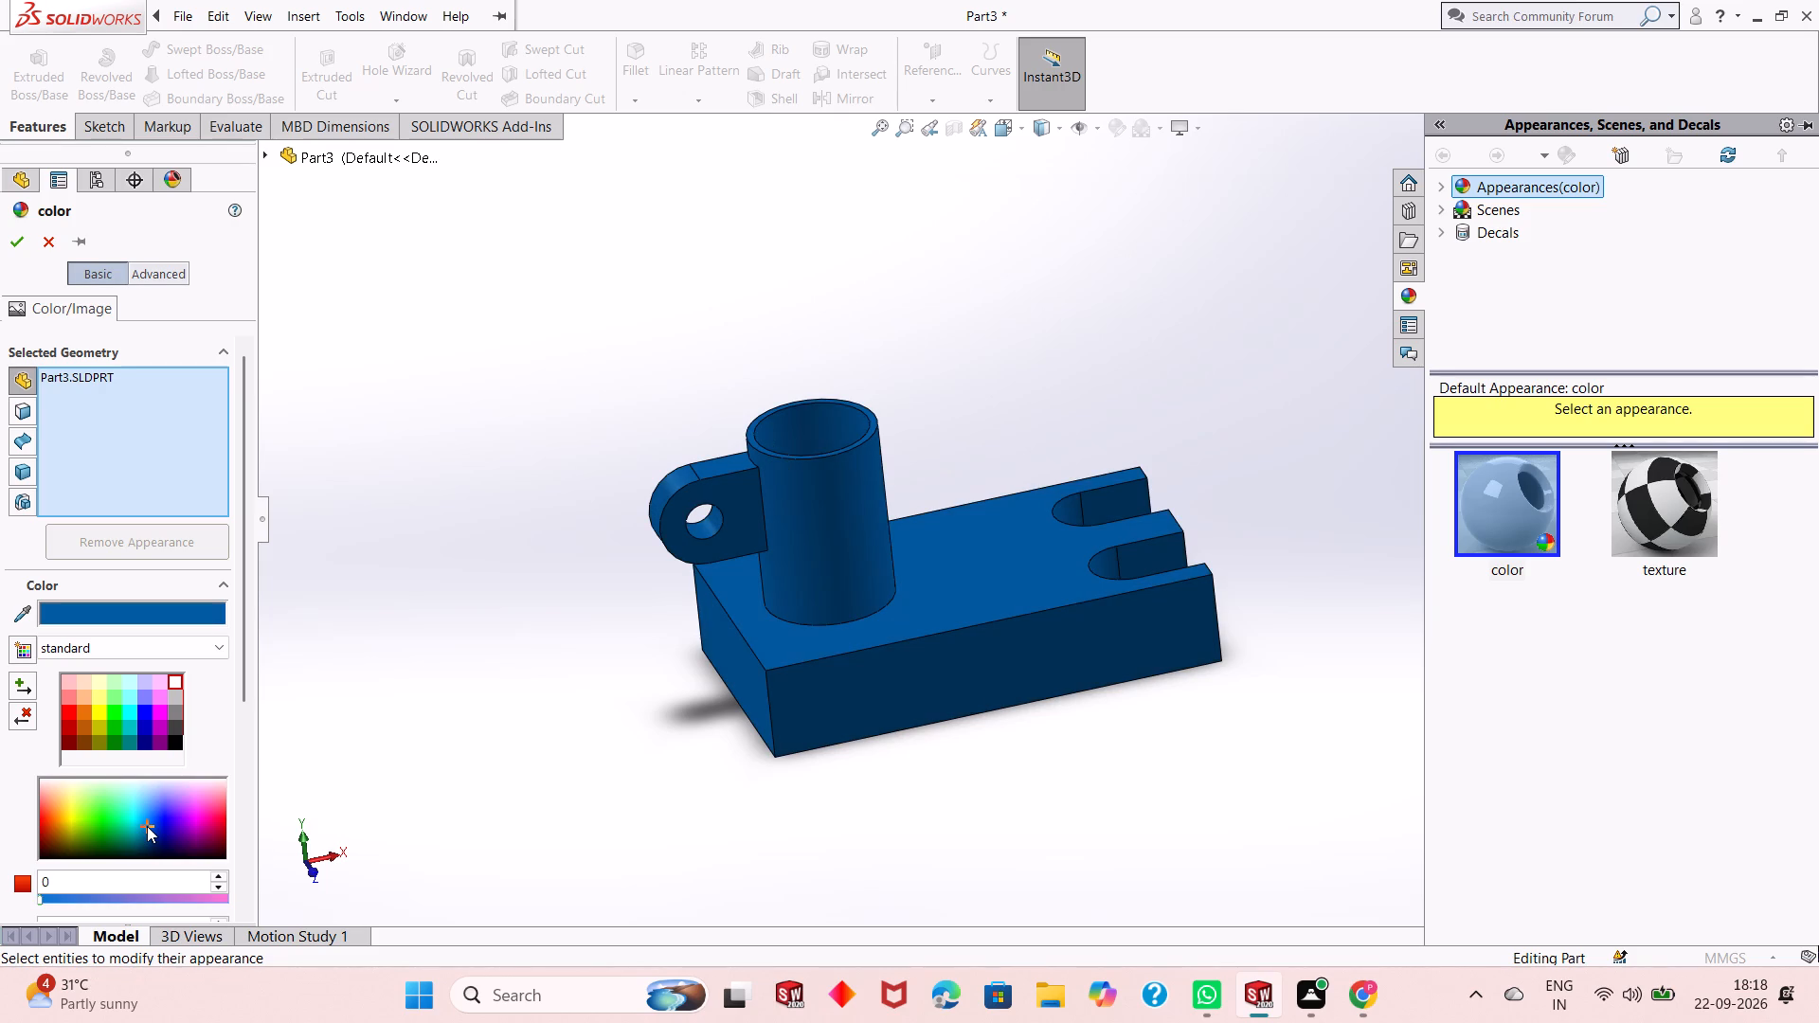
pyautogui.click(151, 817)
pyautogui.click(151, 825)
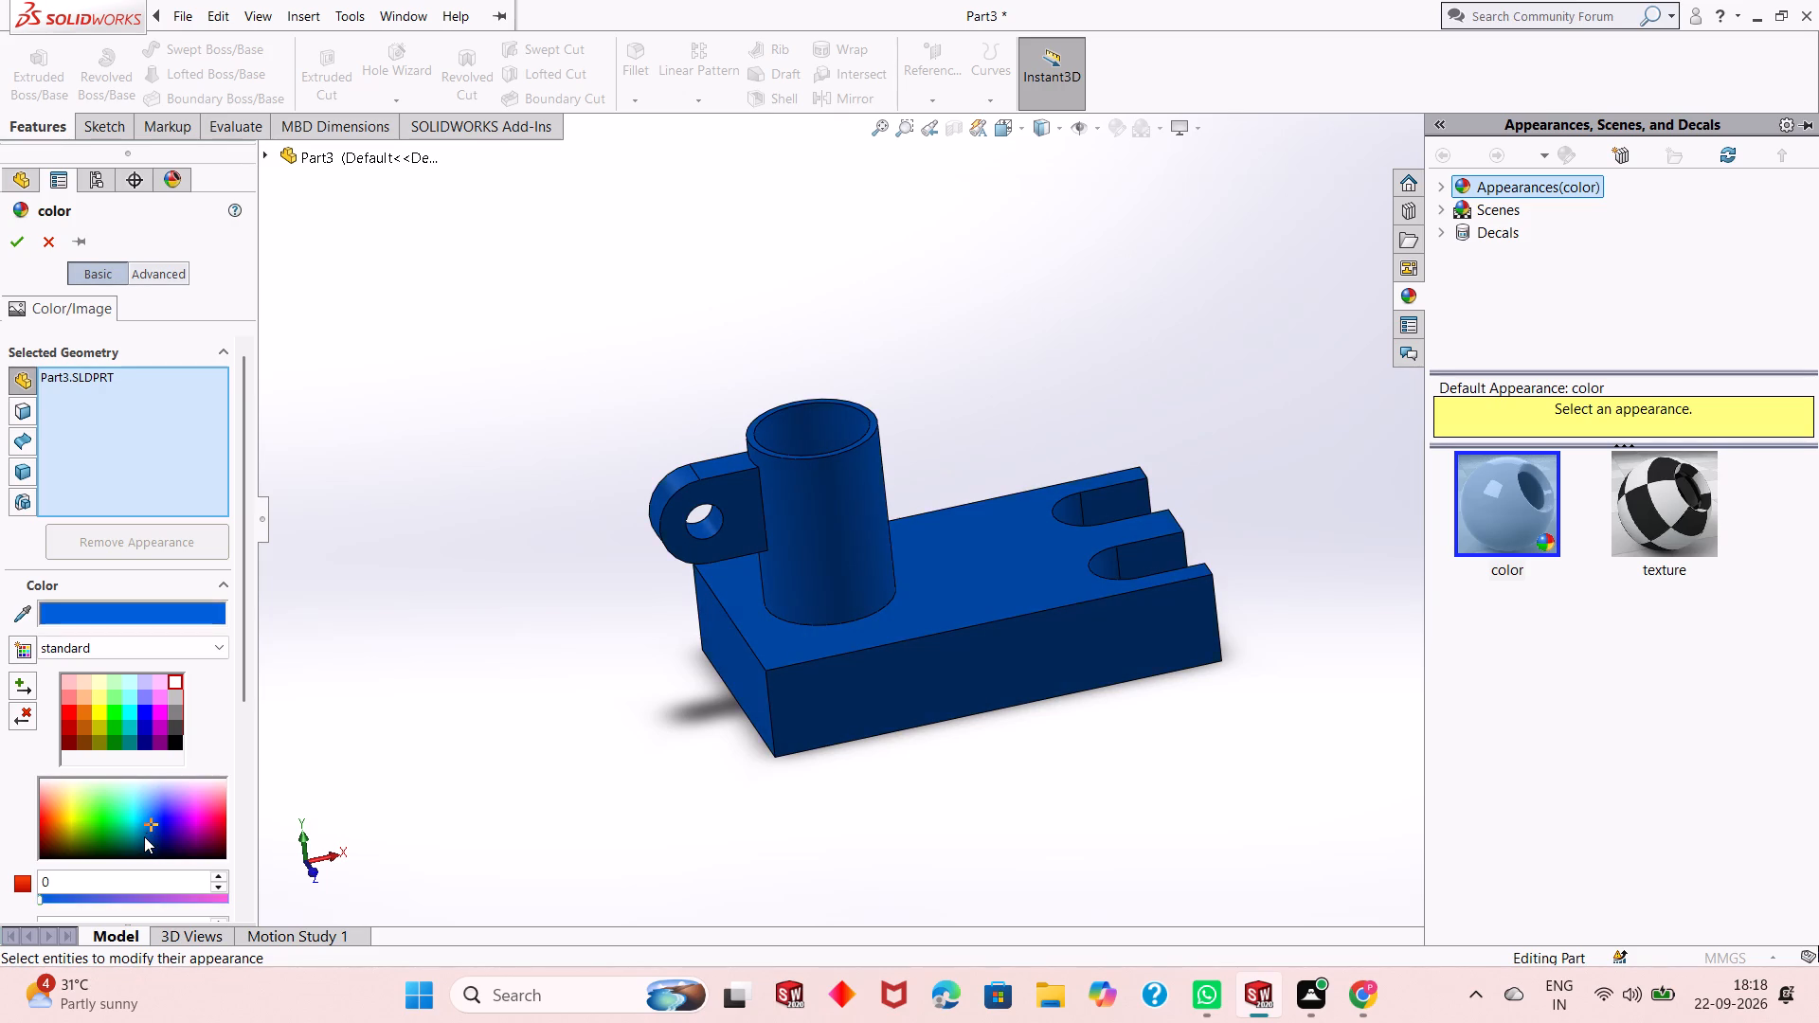
pyautogui.click(144, 836)
pyautogui.click(144, 831)
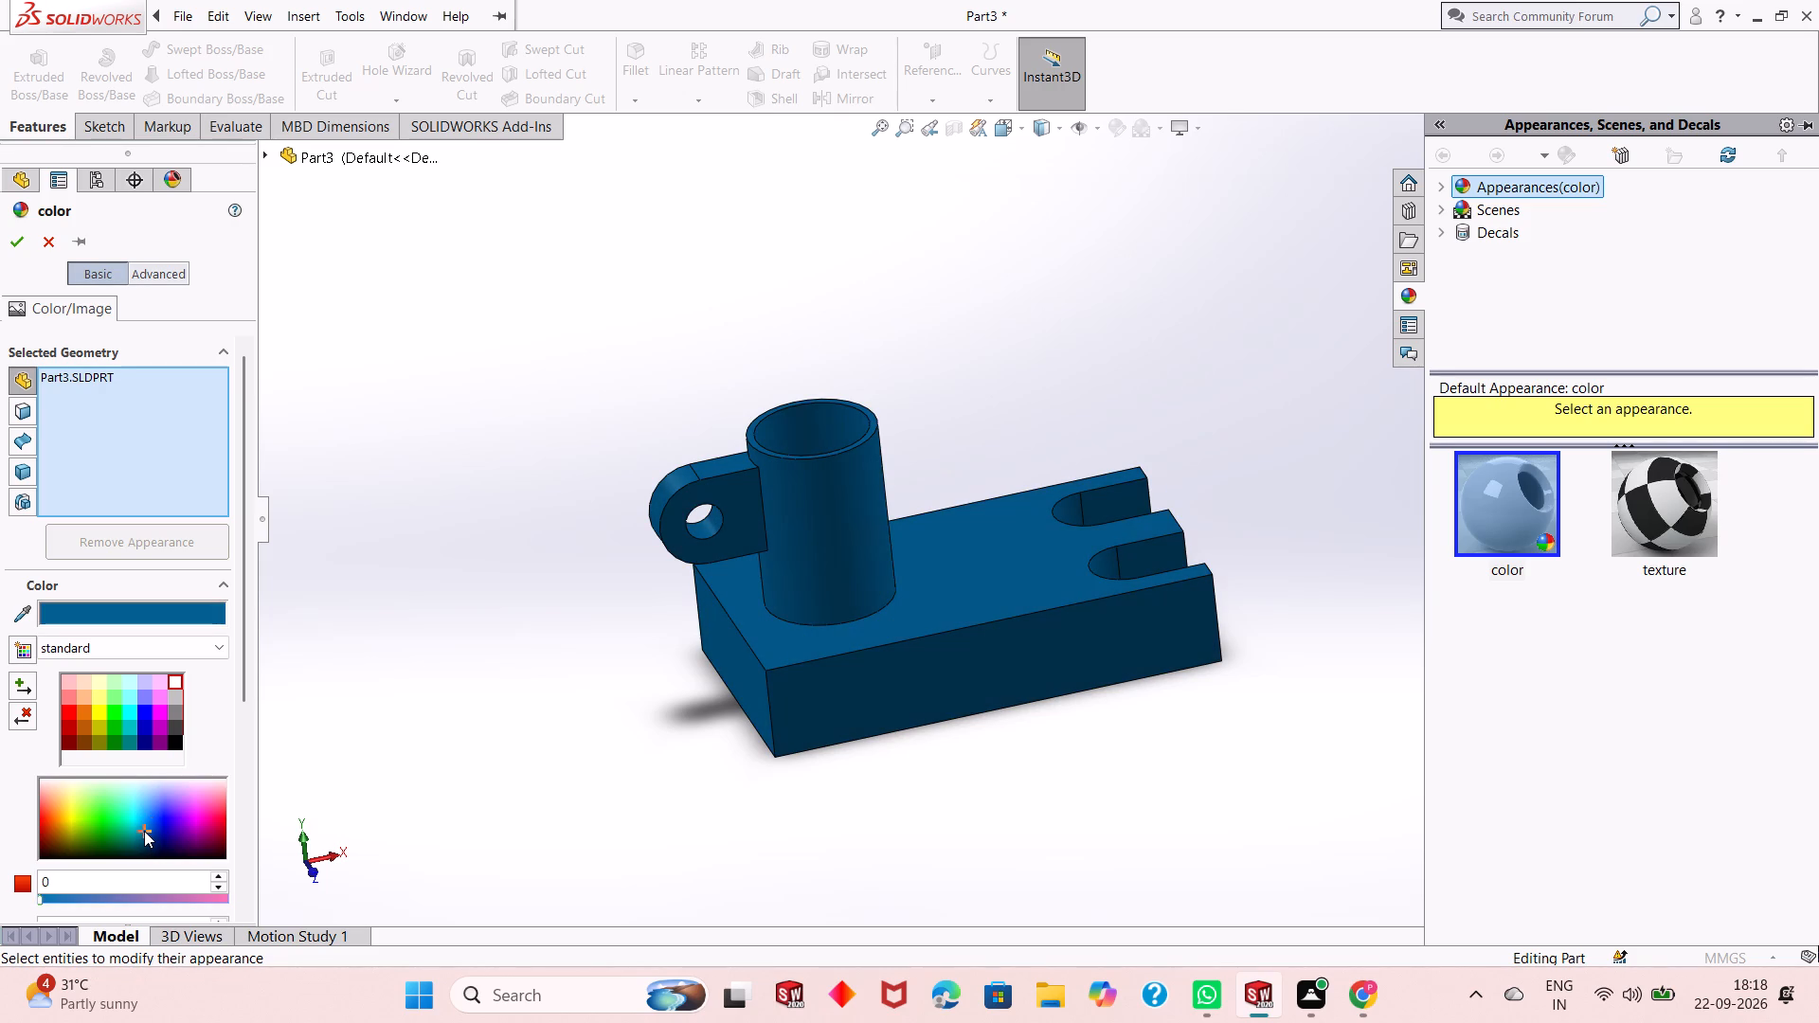
pyautogui.click(146, 825)
pyautogui.click(146, 824)
pyautogui.click(140, 827)
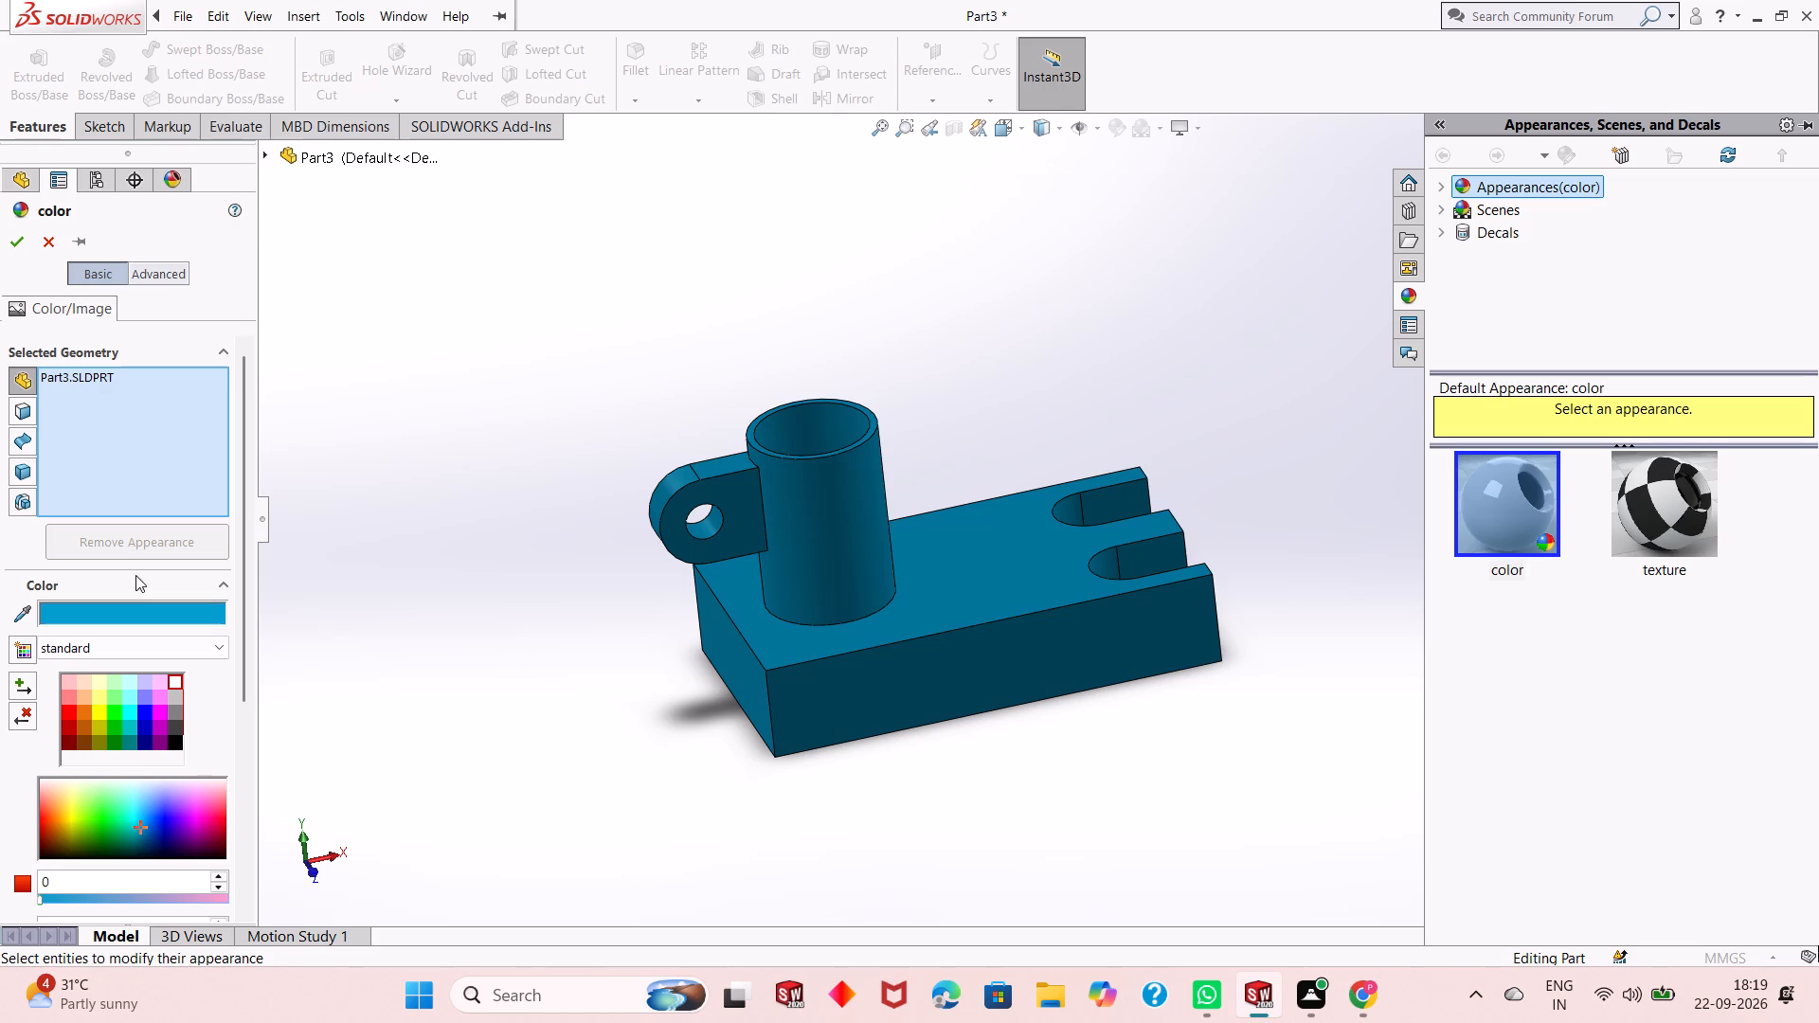
pyautogui.click(10, 244)
pyautogui.click(1033, 408)
# Open the Metal category of the appearance library.
pyautogui.scroll(-1, 973, 507)
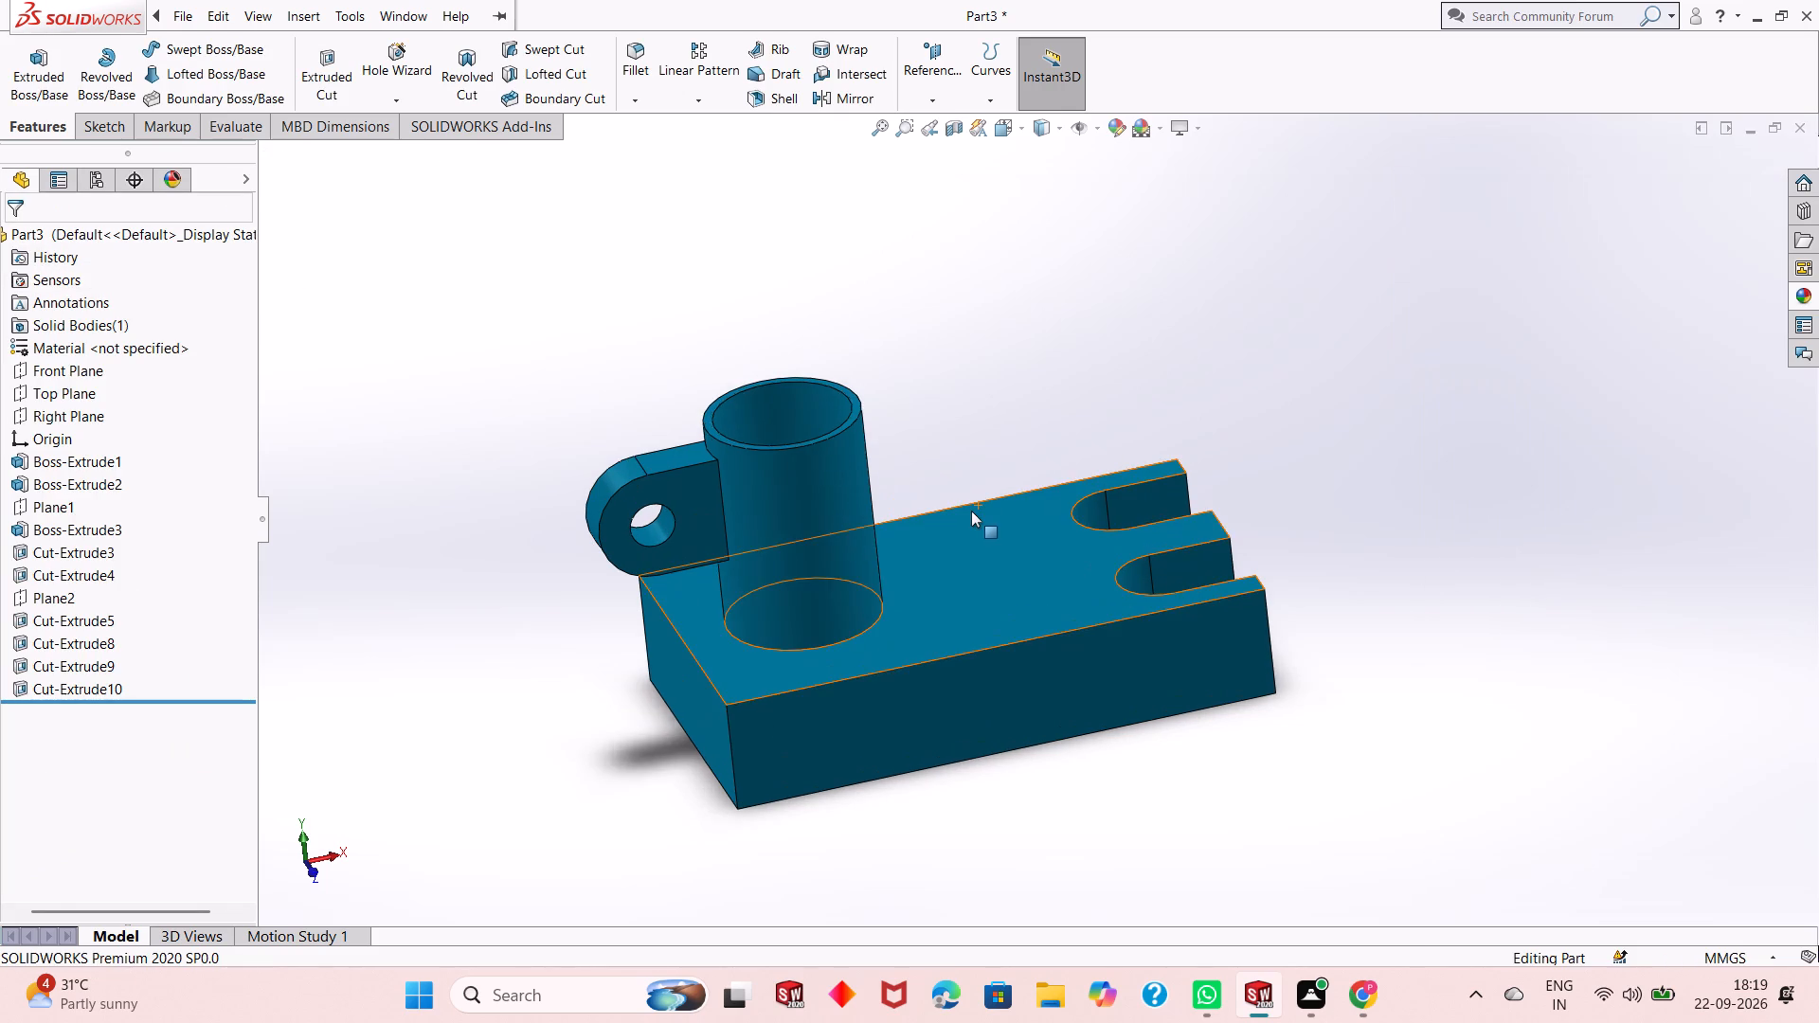
pyautogui.scroll(1, 971, 511)
pyautogui.click(1792, 297)
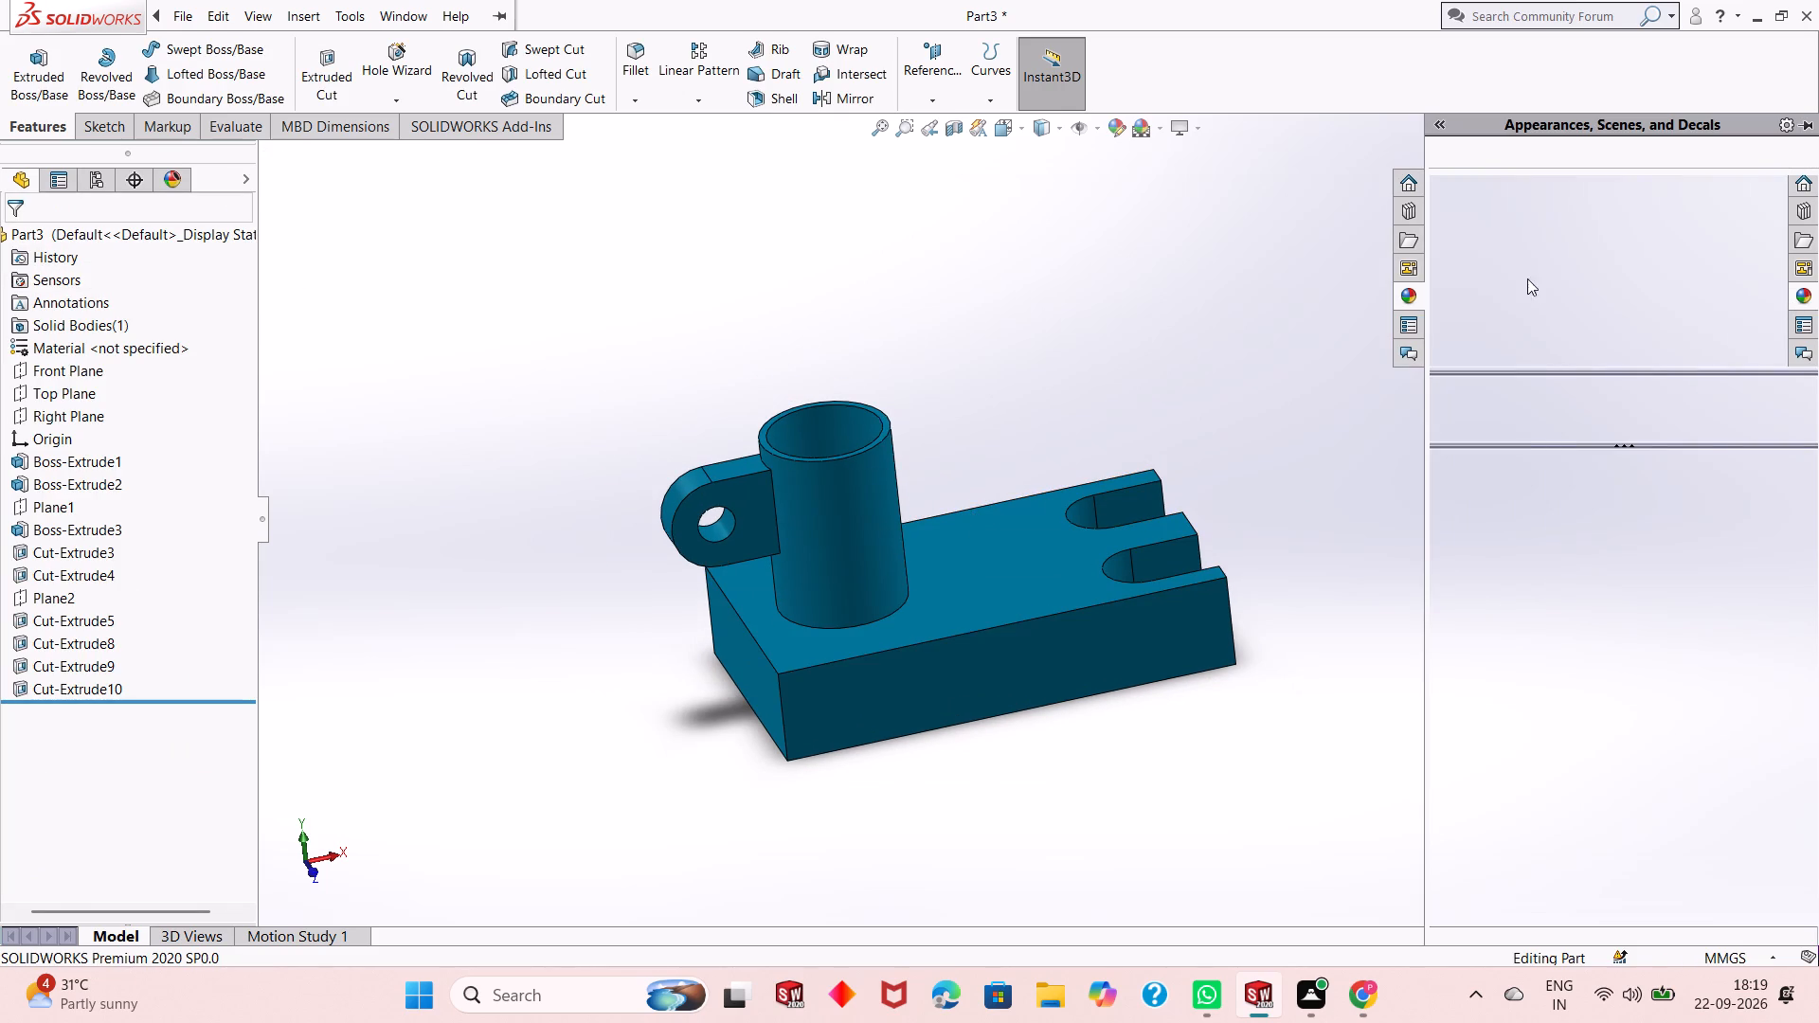
pyautogui.click(1439, 190)
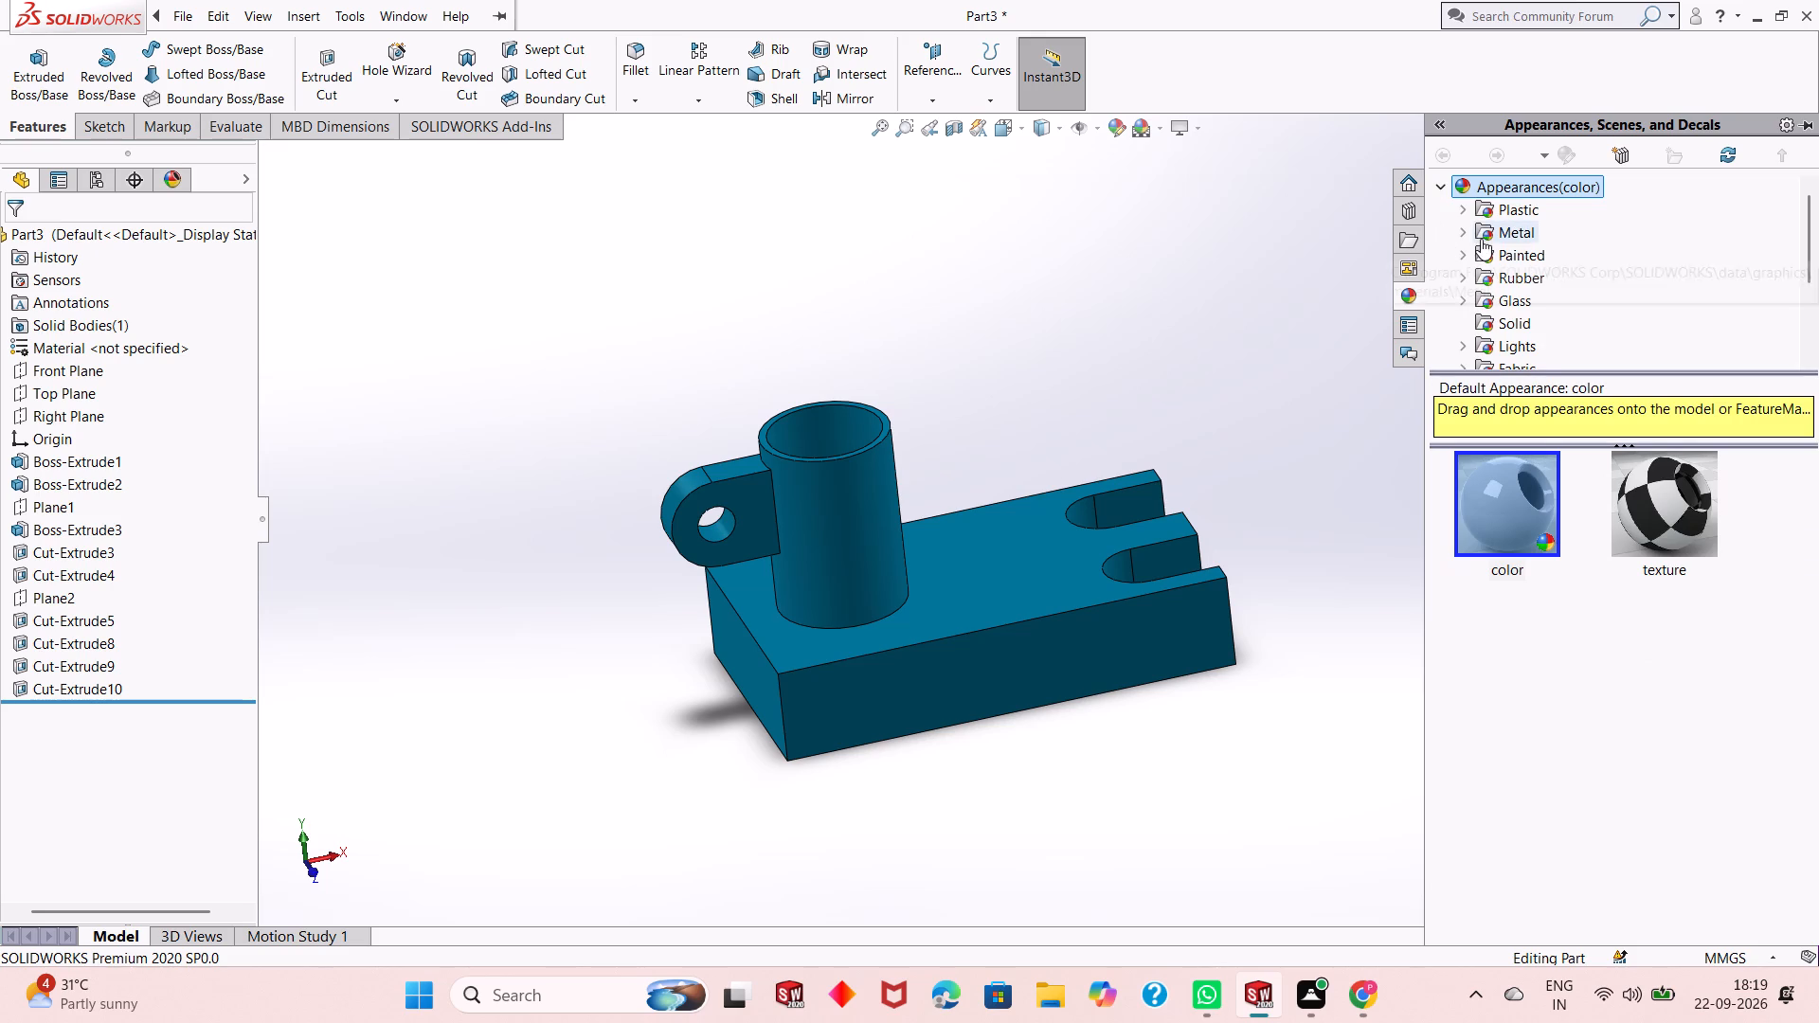
pyautogui.click(1481, 239)
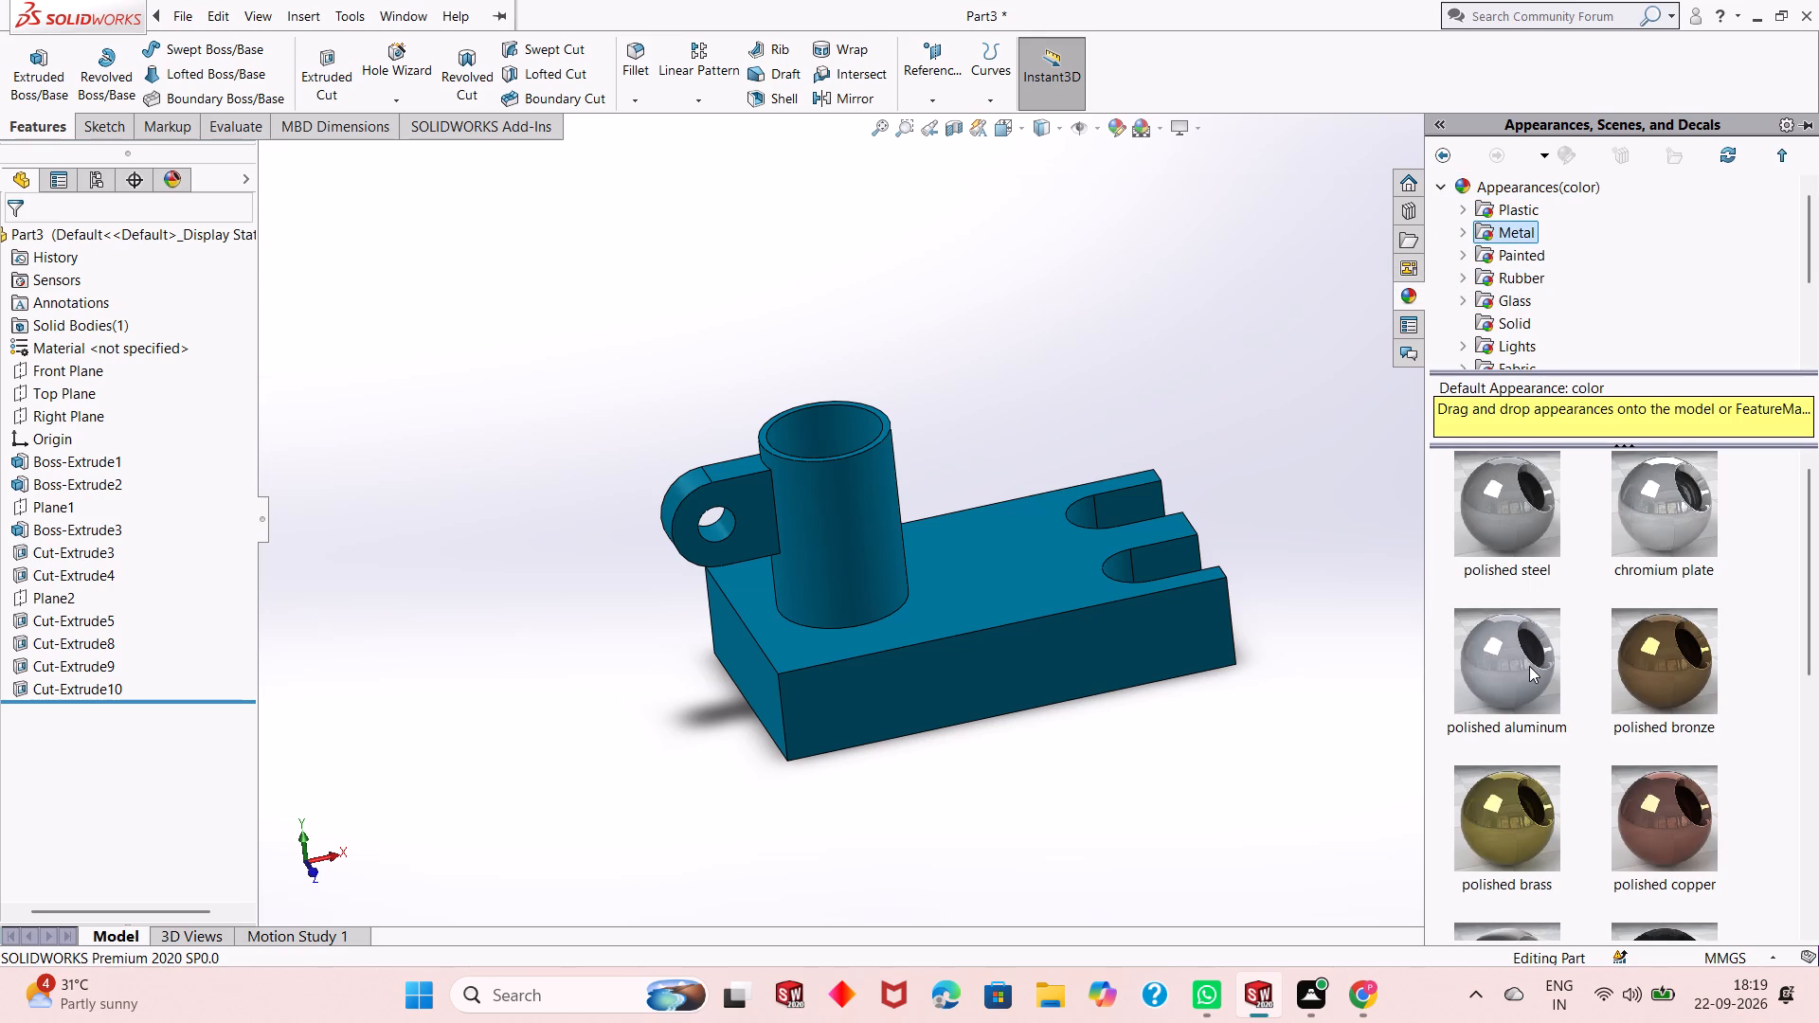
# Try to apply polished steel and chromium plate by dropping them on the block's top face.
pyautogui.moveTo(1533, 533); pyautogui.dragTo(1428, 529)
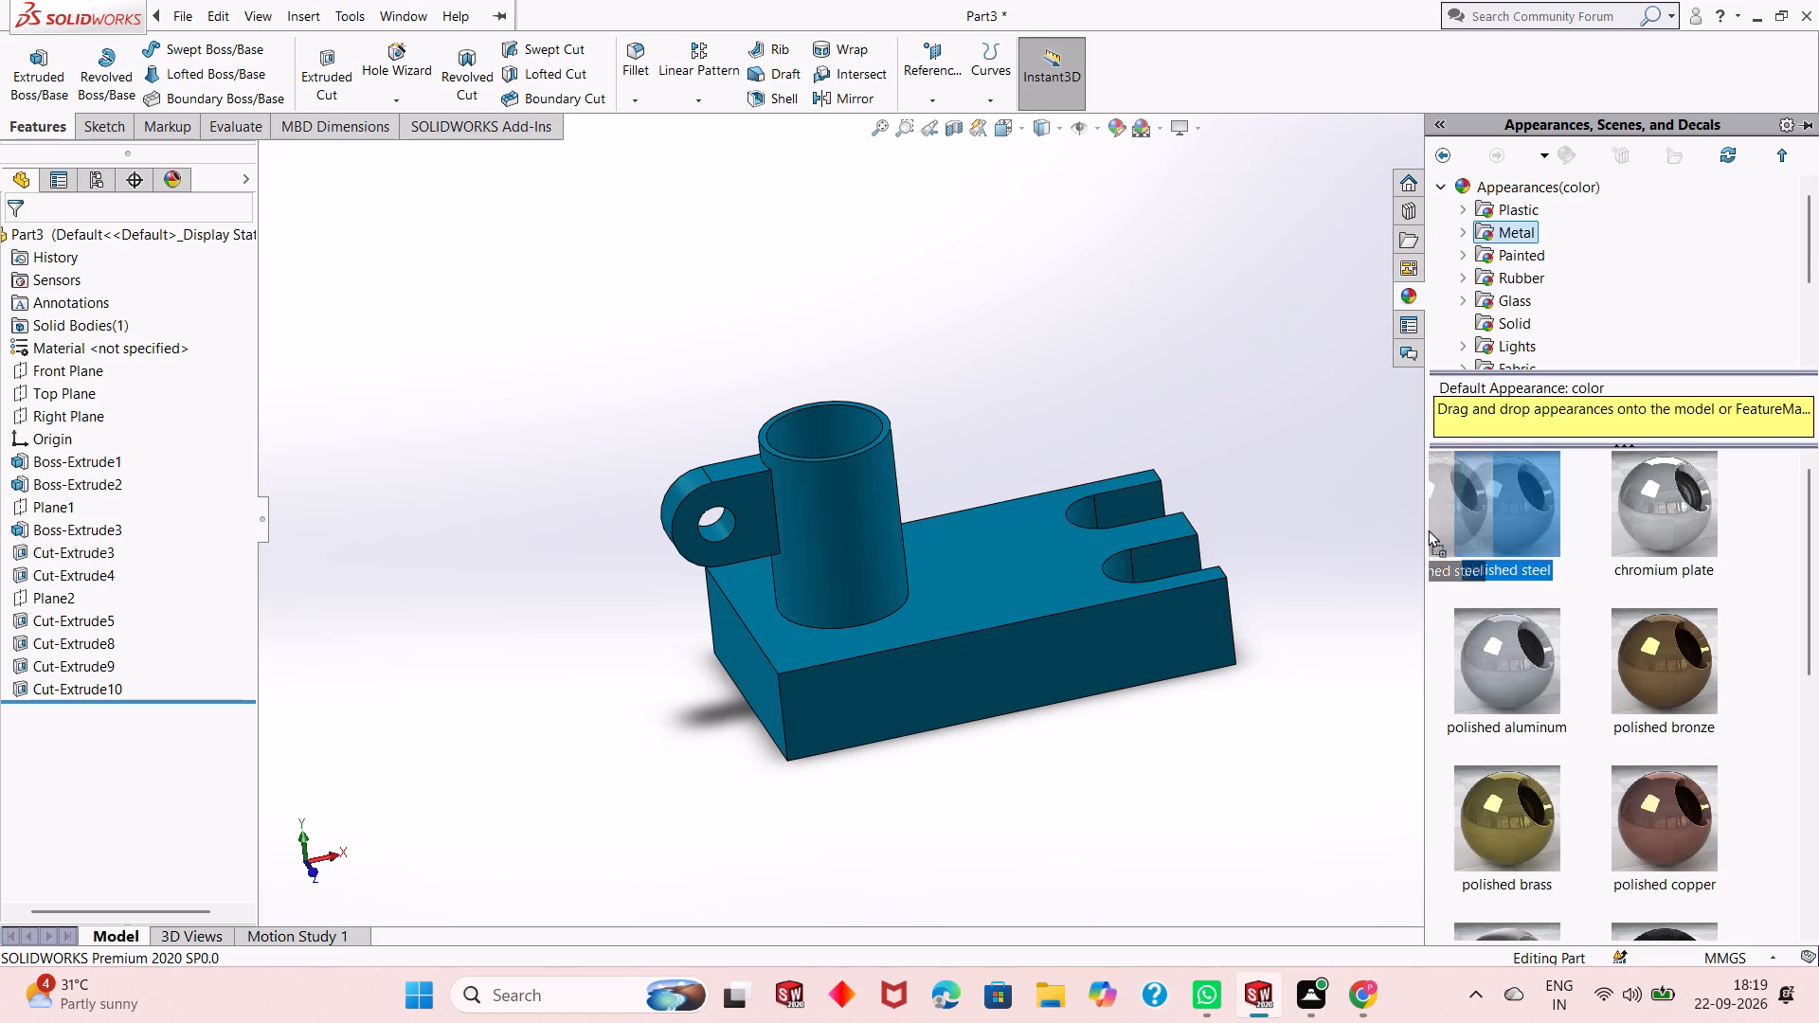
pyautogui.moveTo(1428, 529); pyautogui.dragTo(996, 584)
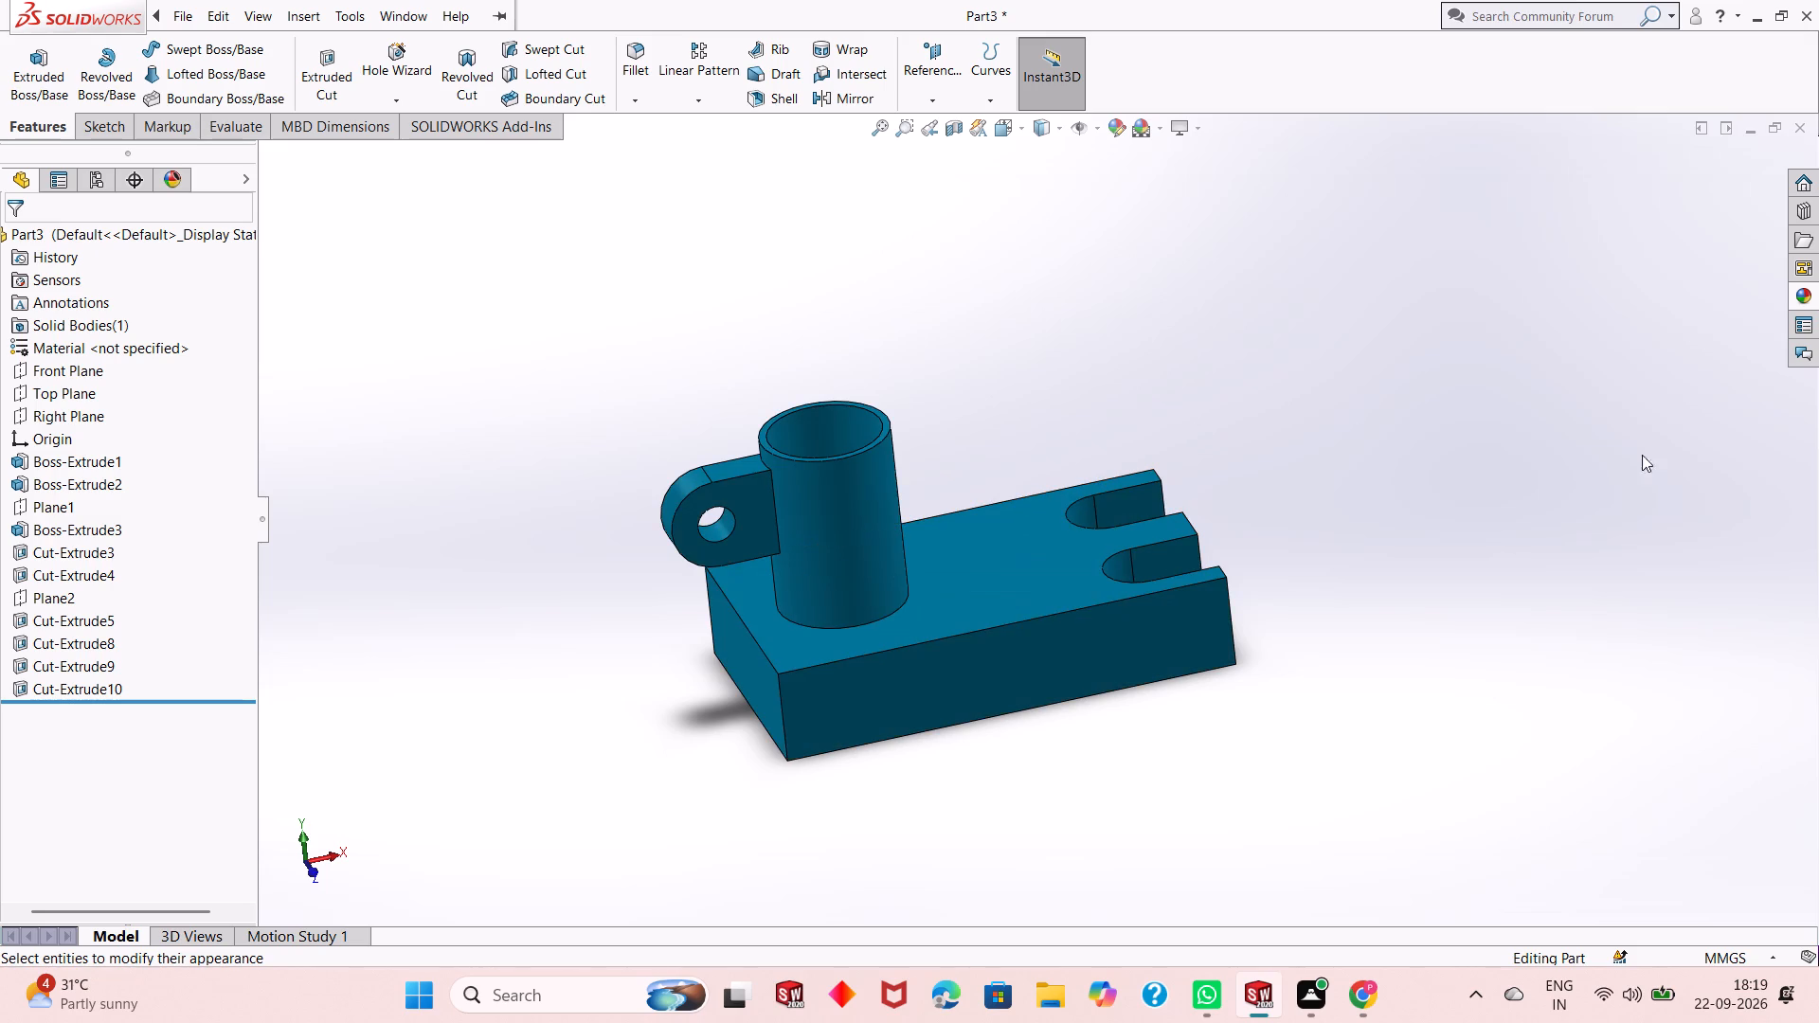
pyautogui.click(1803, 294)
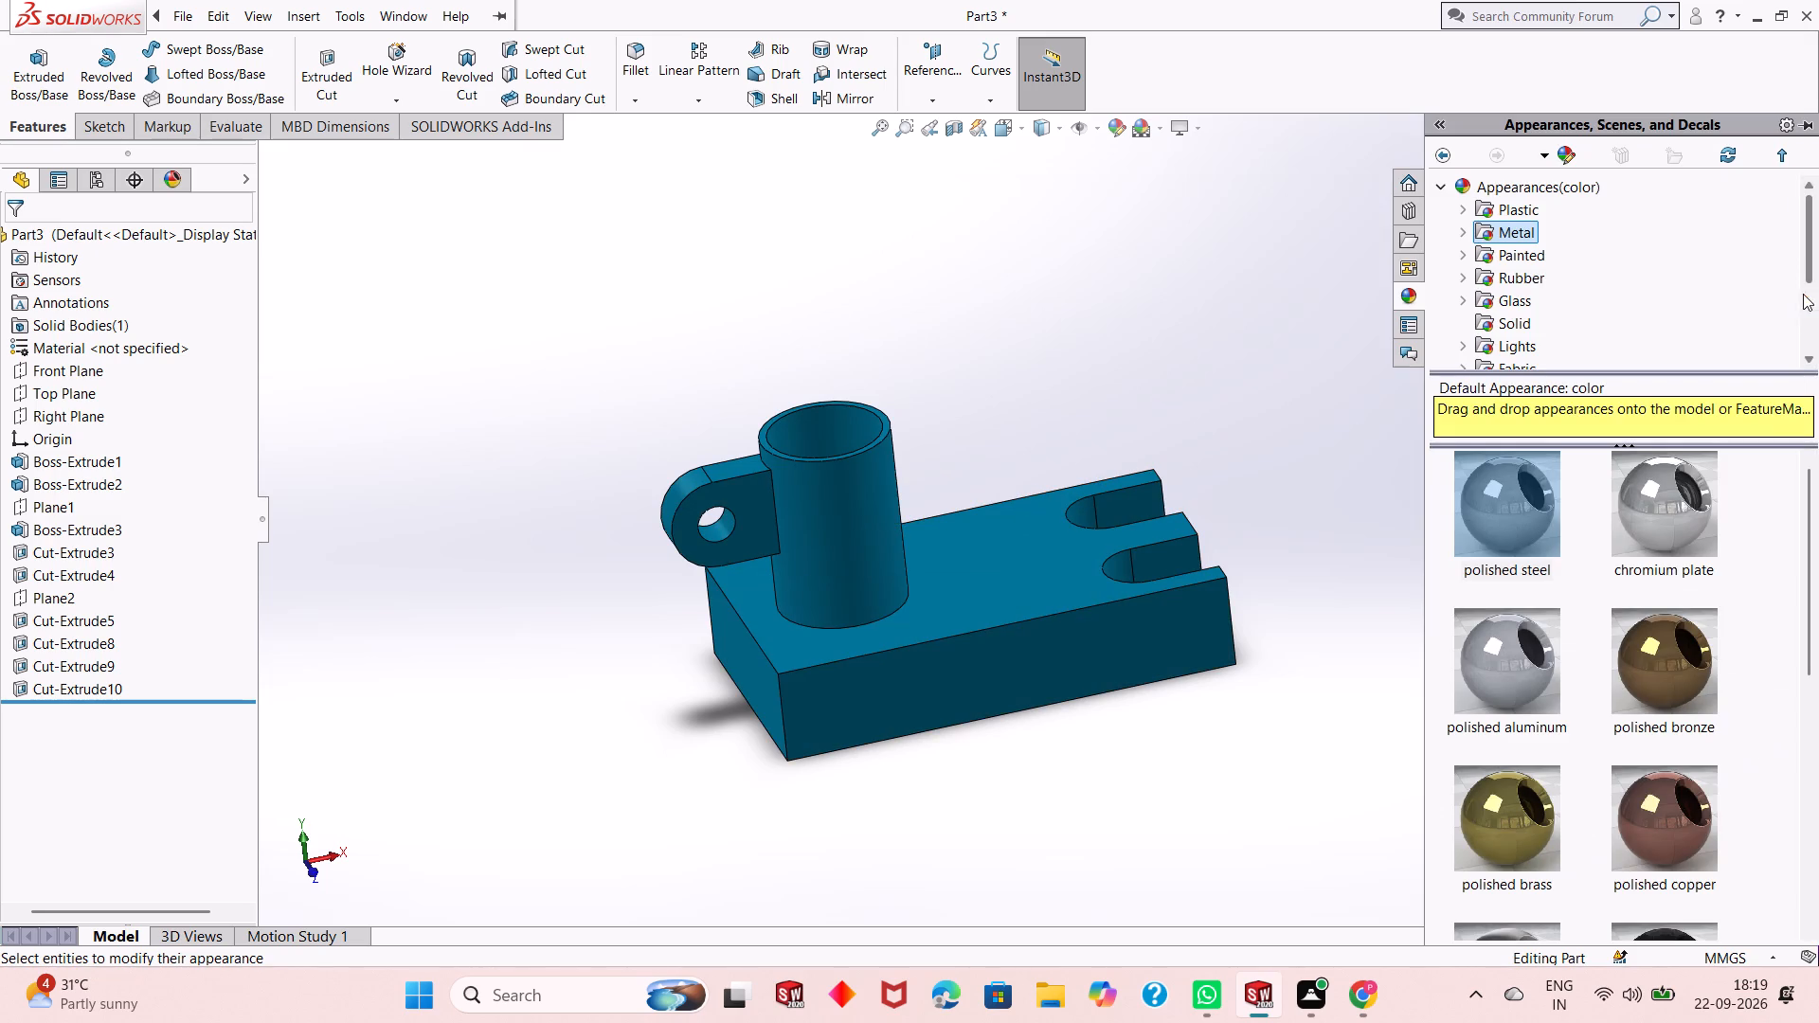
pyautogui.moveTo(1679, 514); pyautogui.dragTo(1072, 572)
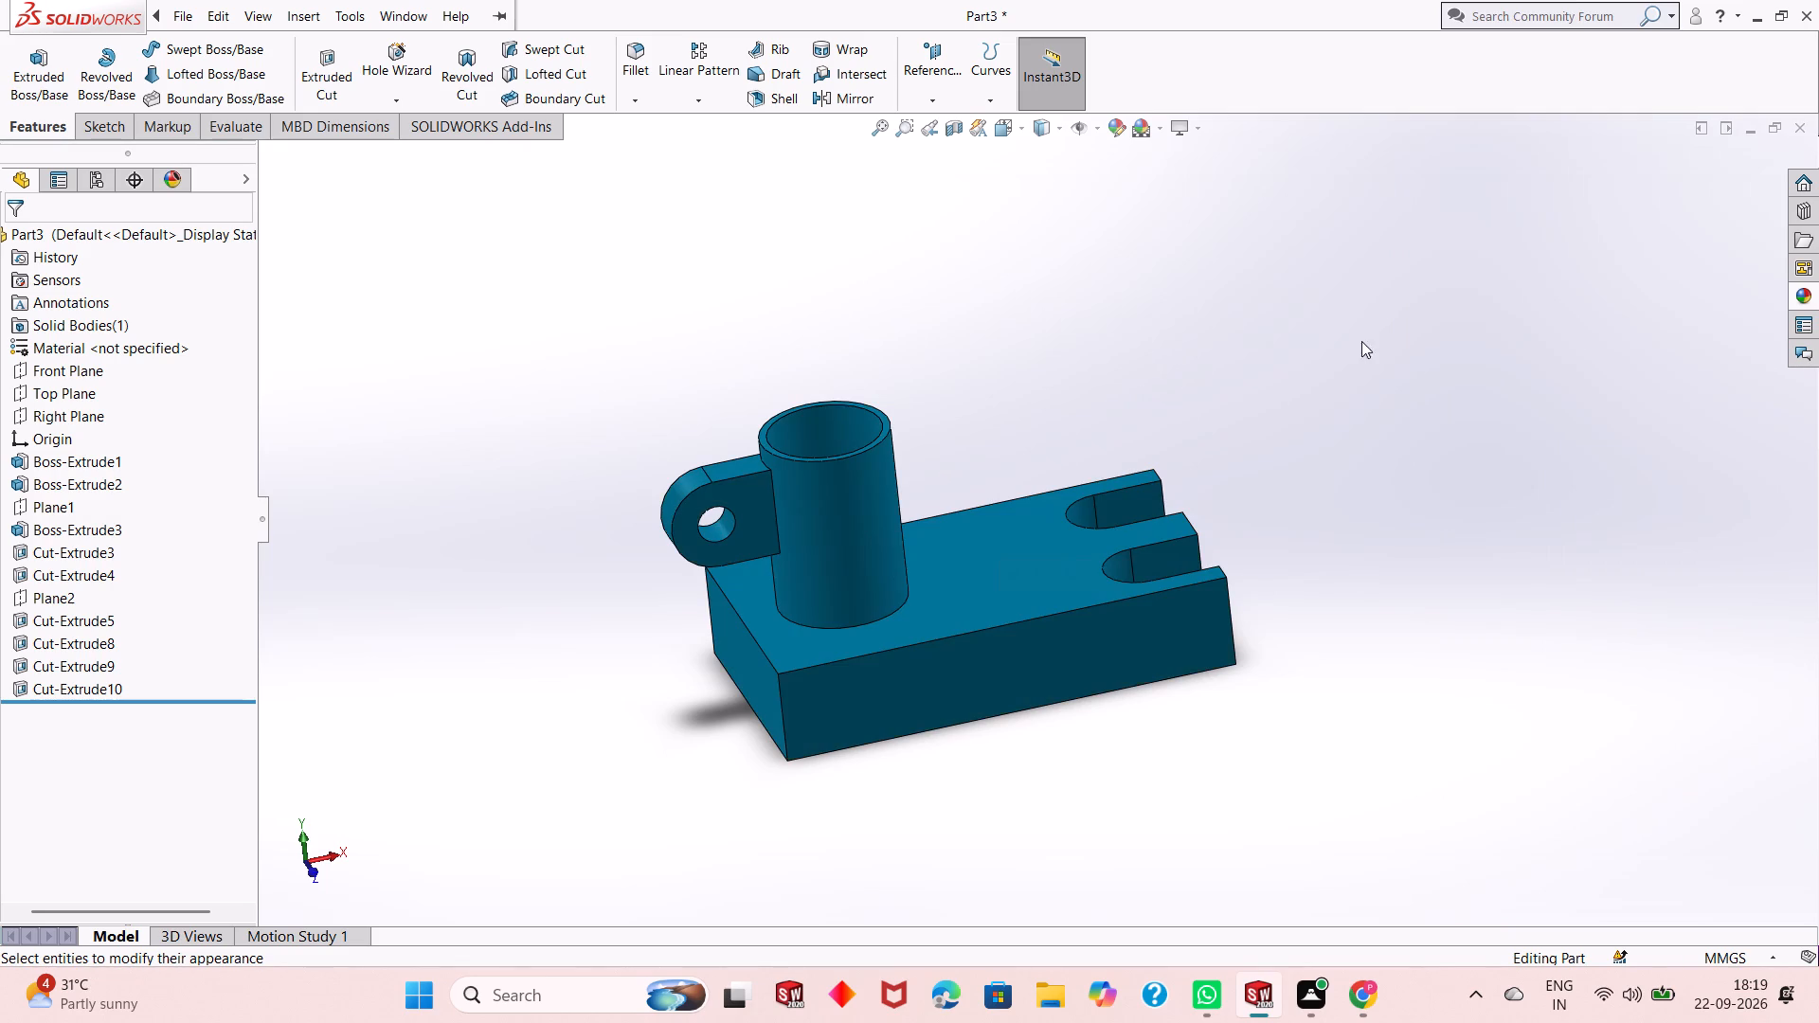
# Apply the chromium plate appearance to the hole in the lug.
pyautogui.click(1803, 296)
pyautogui.moveTo(1668, 510); pyautogui.dragTo(724, 527)
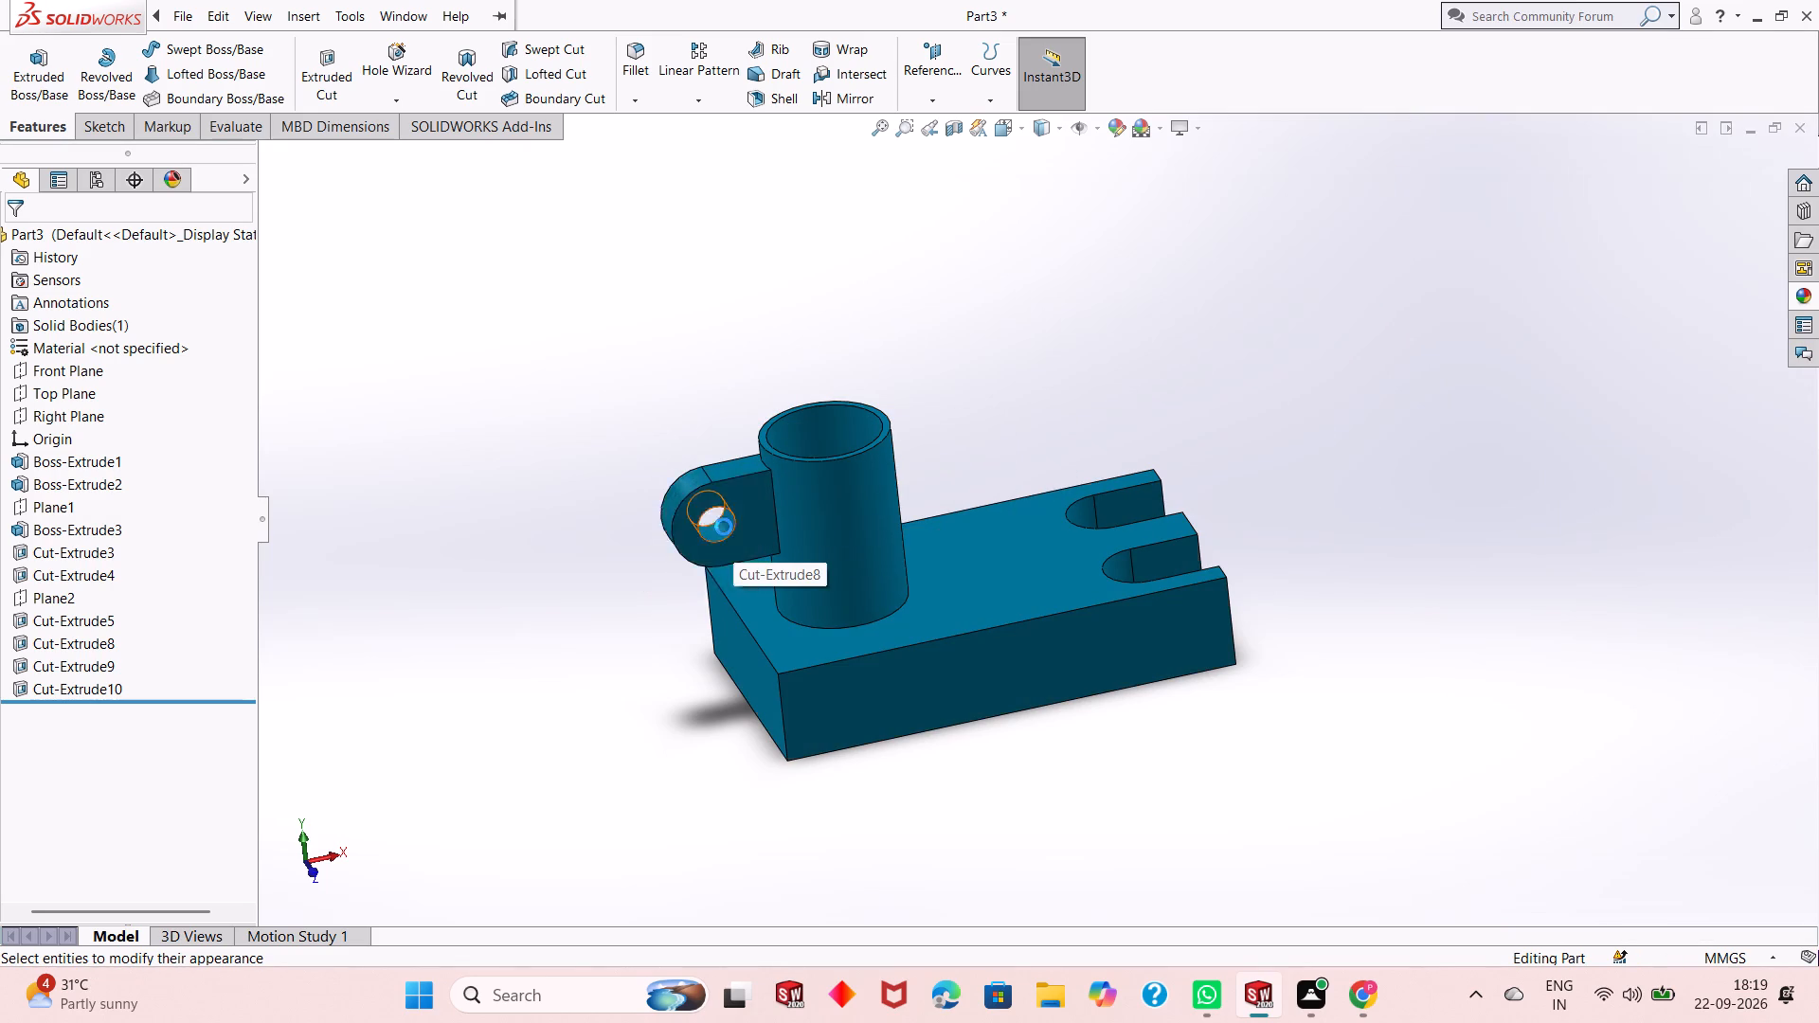
pyautogui.click(695, 529)
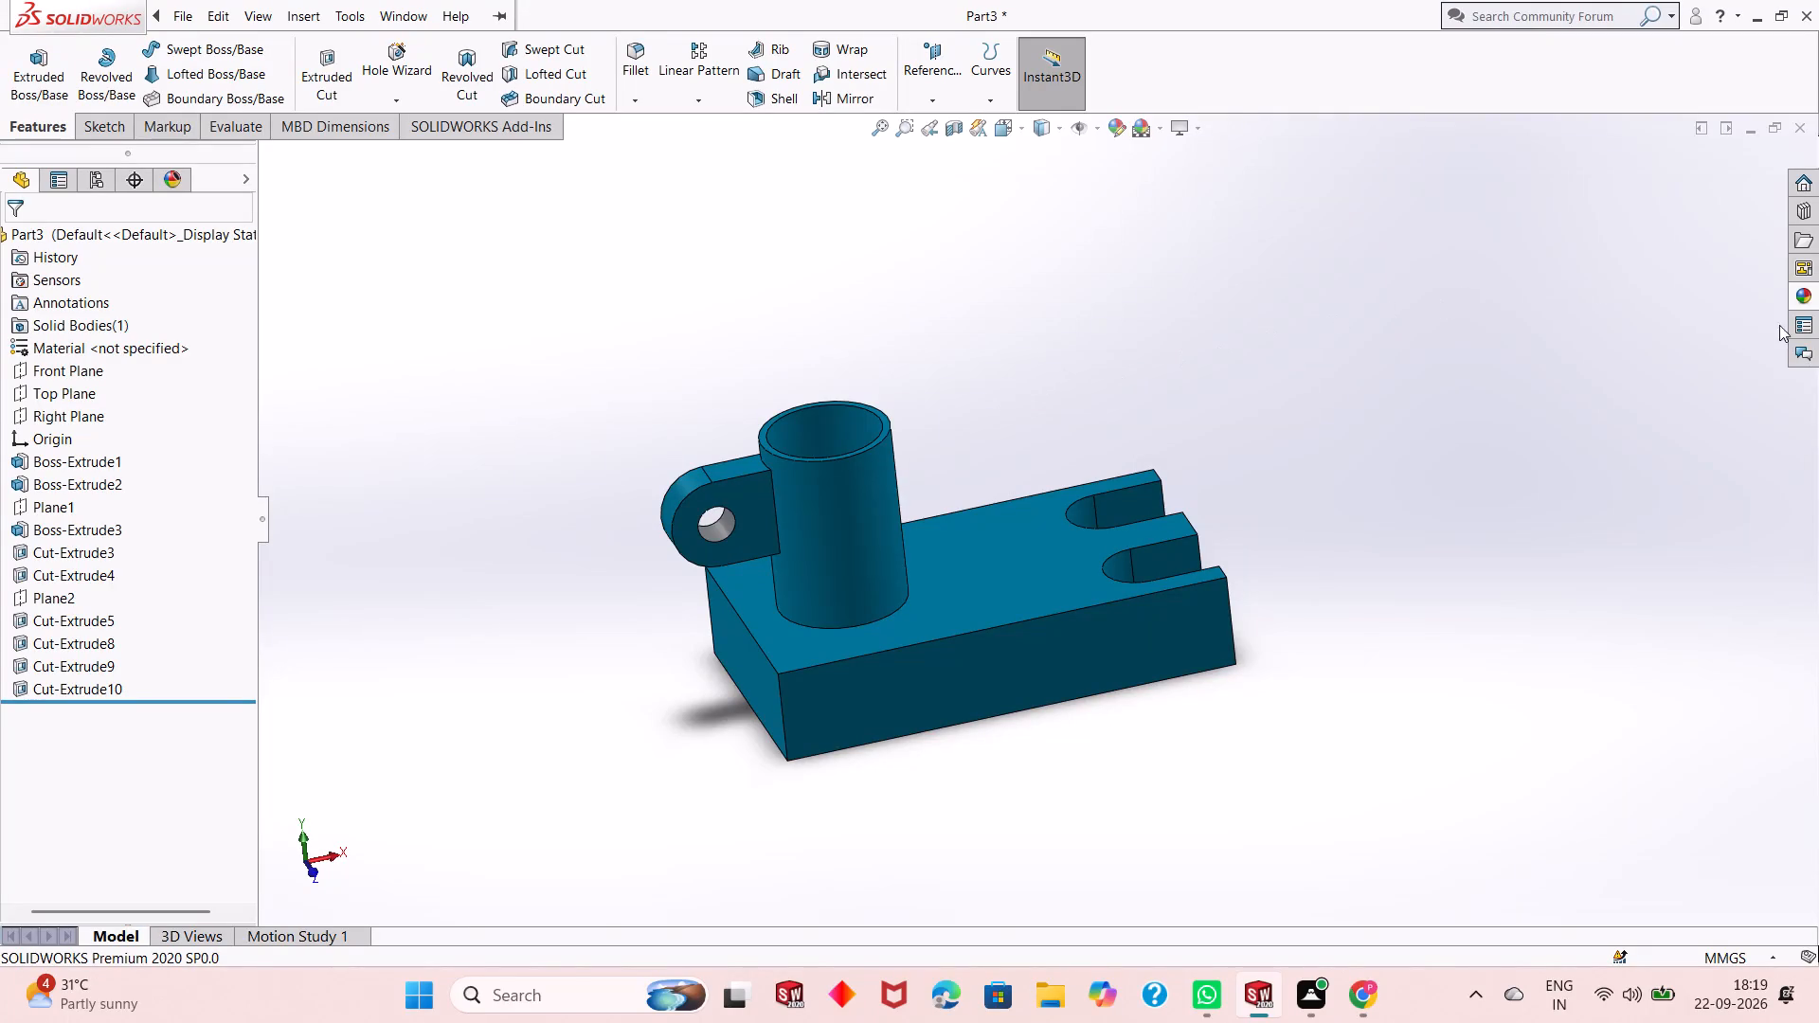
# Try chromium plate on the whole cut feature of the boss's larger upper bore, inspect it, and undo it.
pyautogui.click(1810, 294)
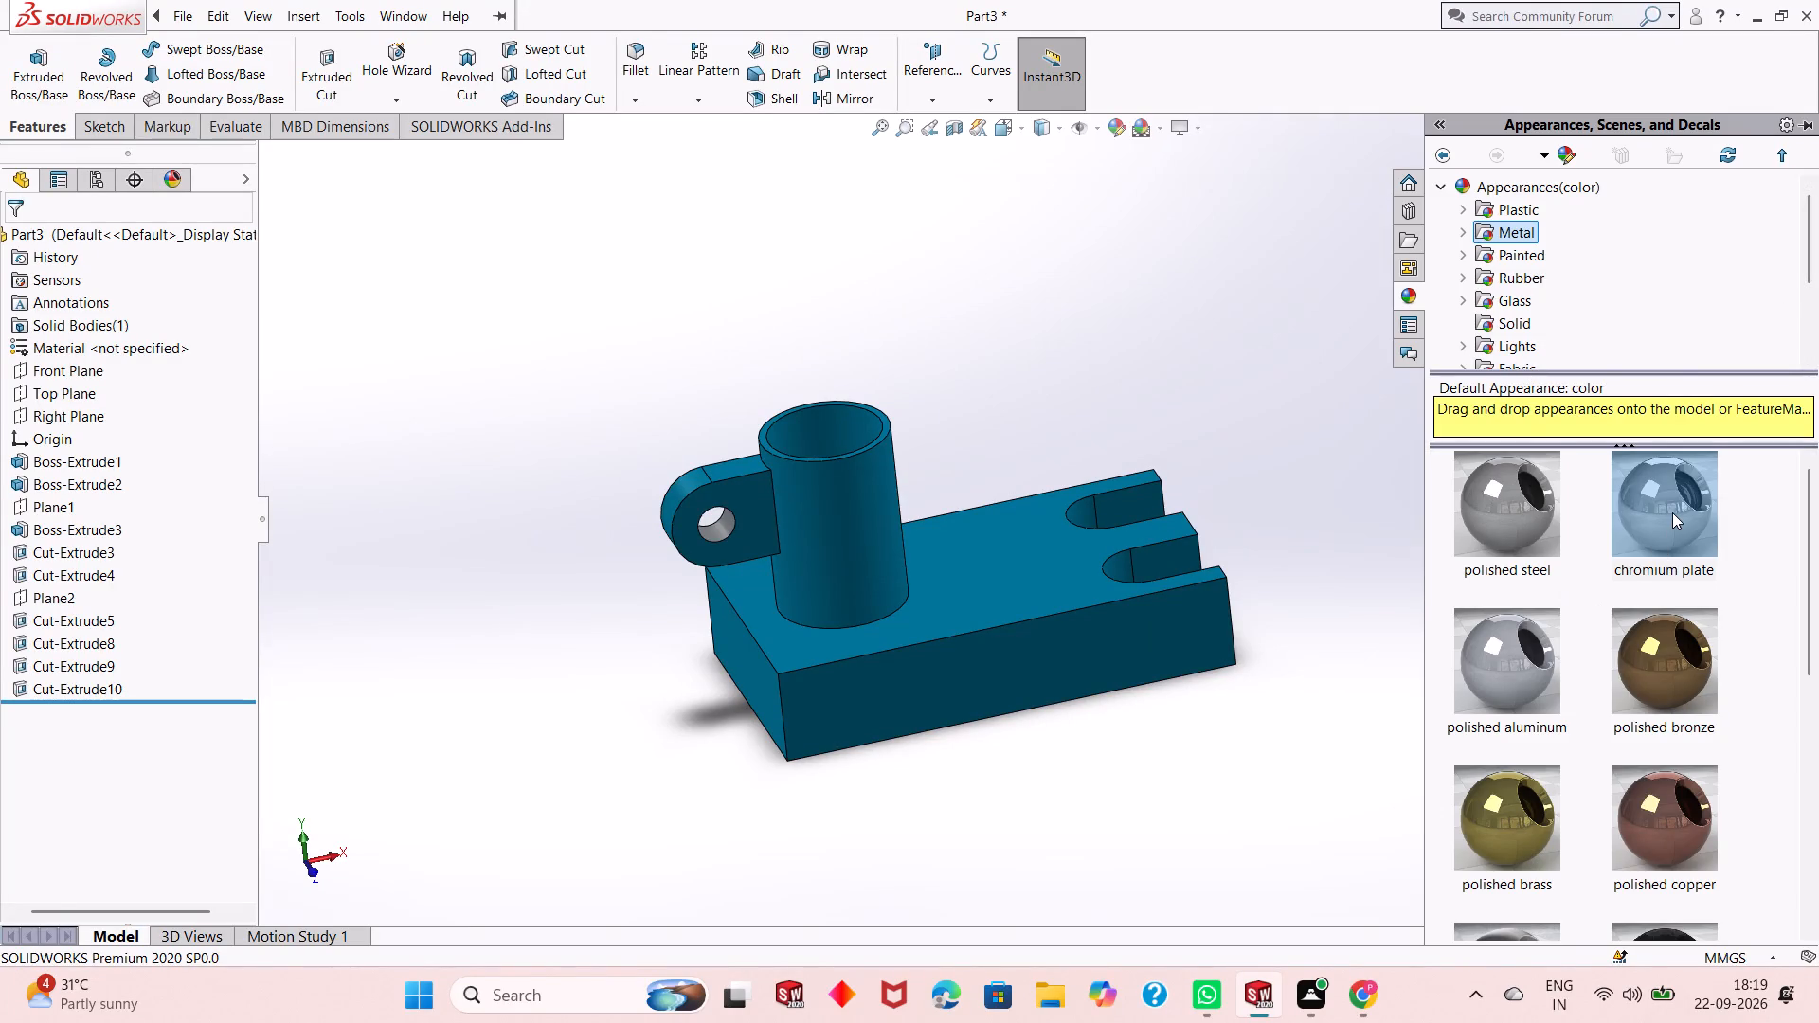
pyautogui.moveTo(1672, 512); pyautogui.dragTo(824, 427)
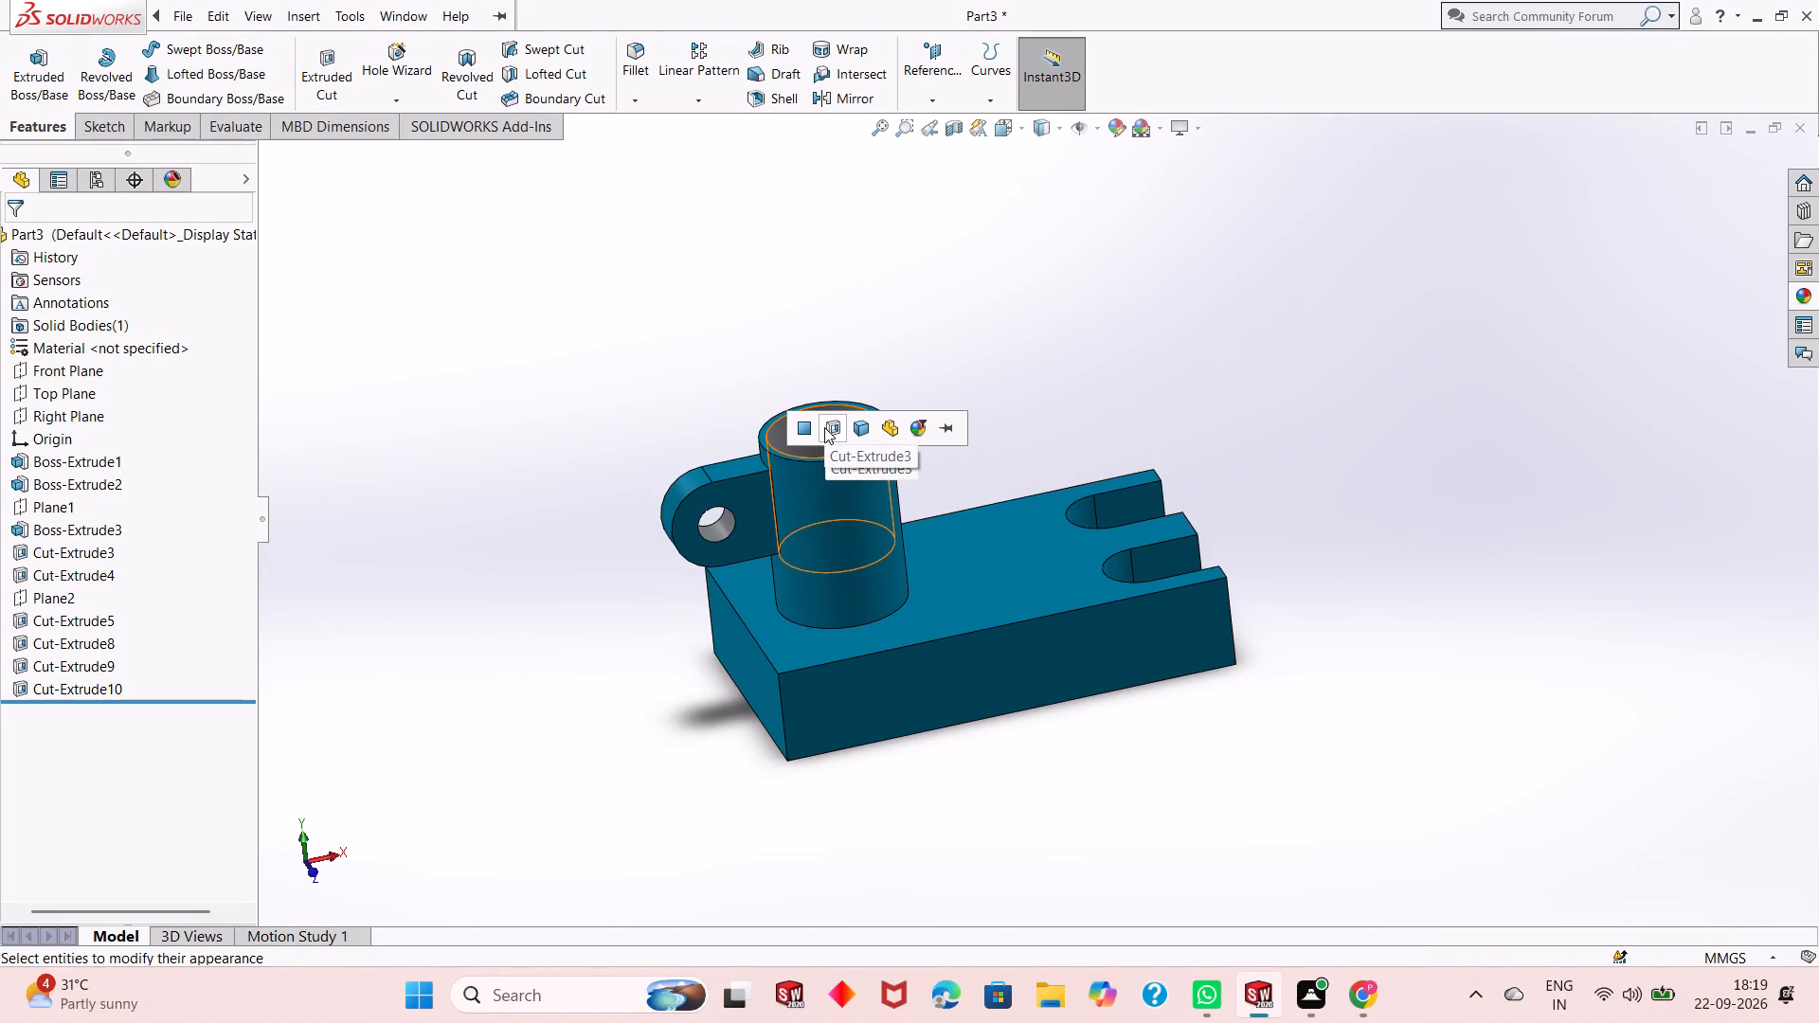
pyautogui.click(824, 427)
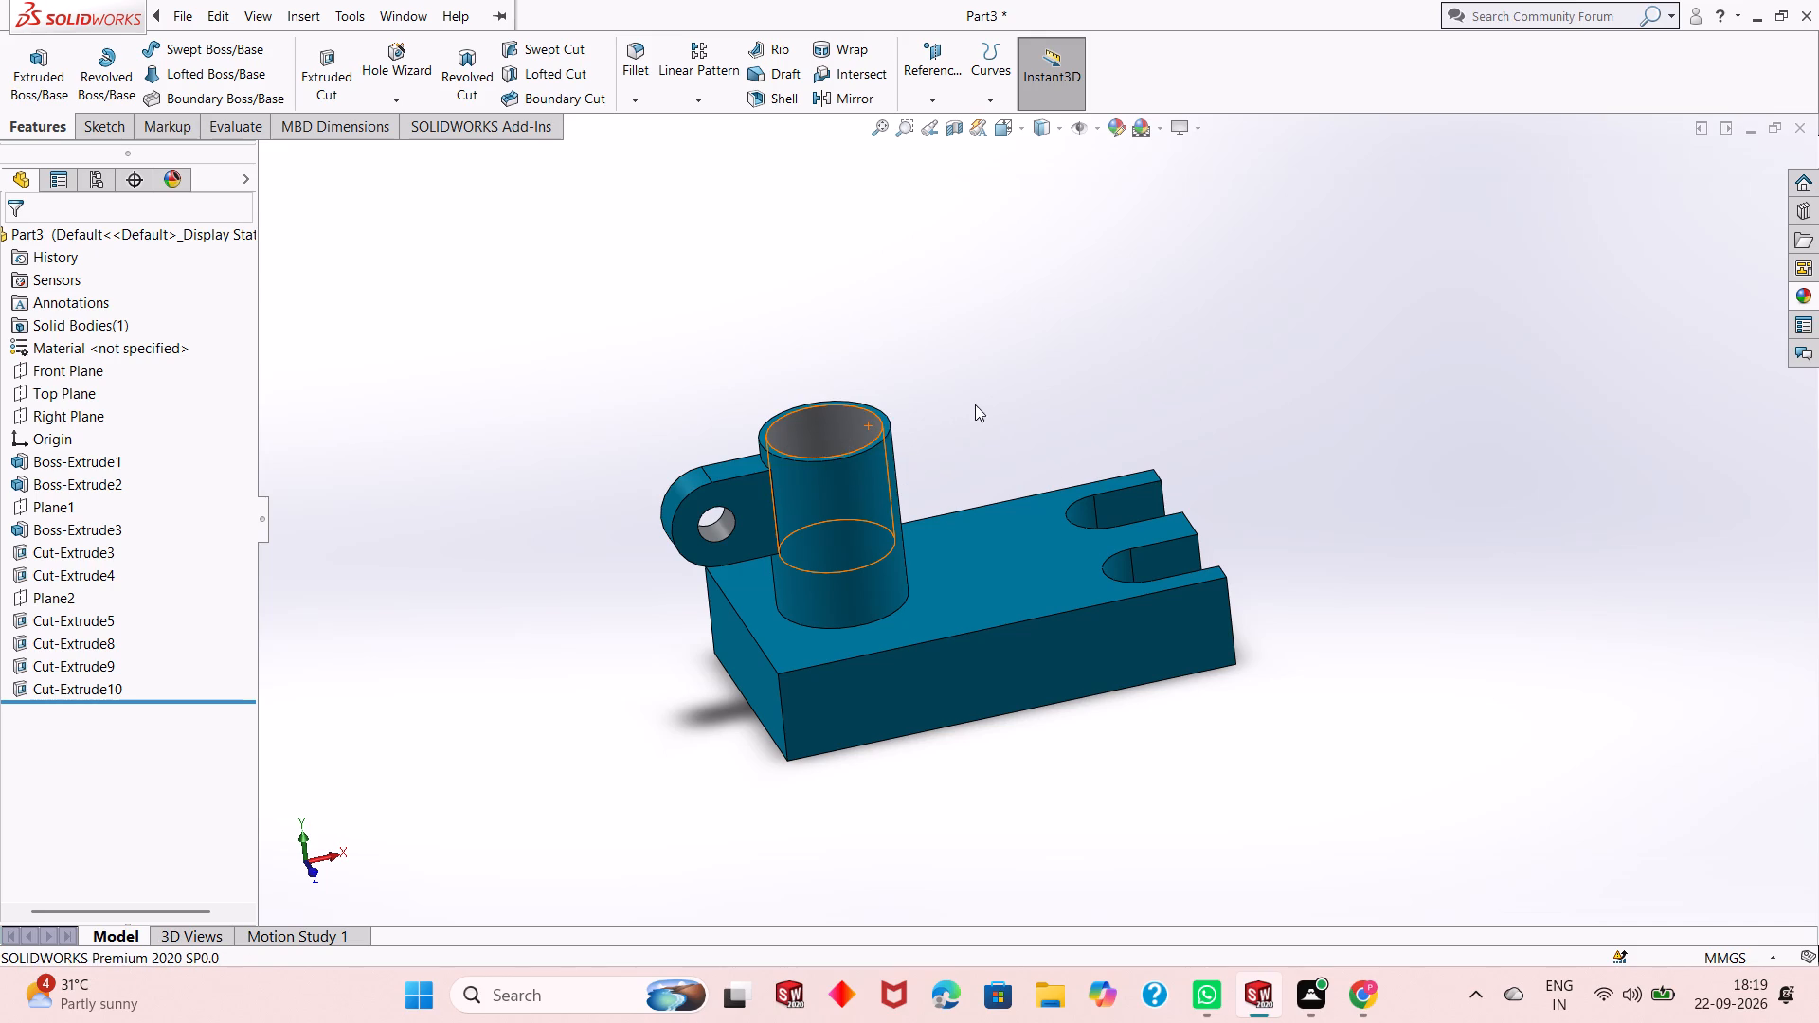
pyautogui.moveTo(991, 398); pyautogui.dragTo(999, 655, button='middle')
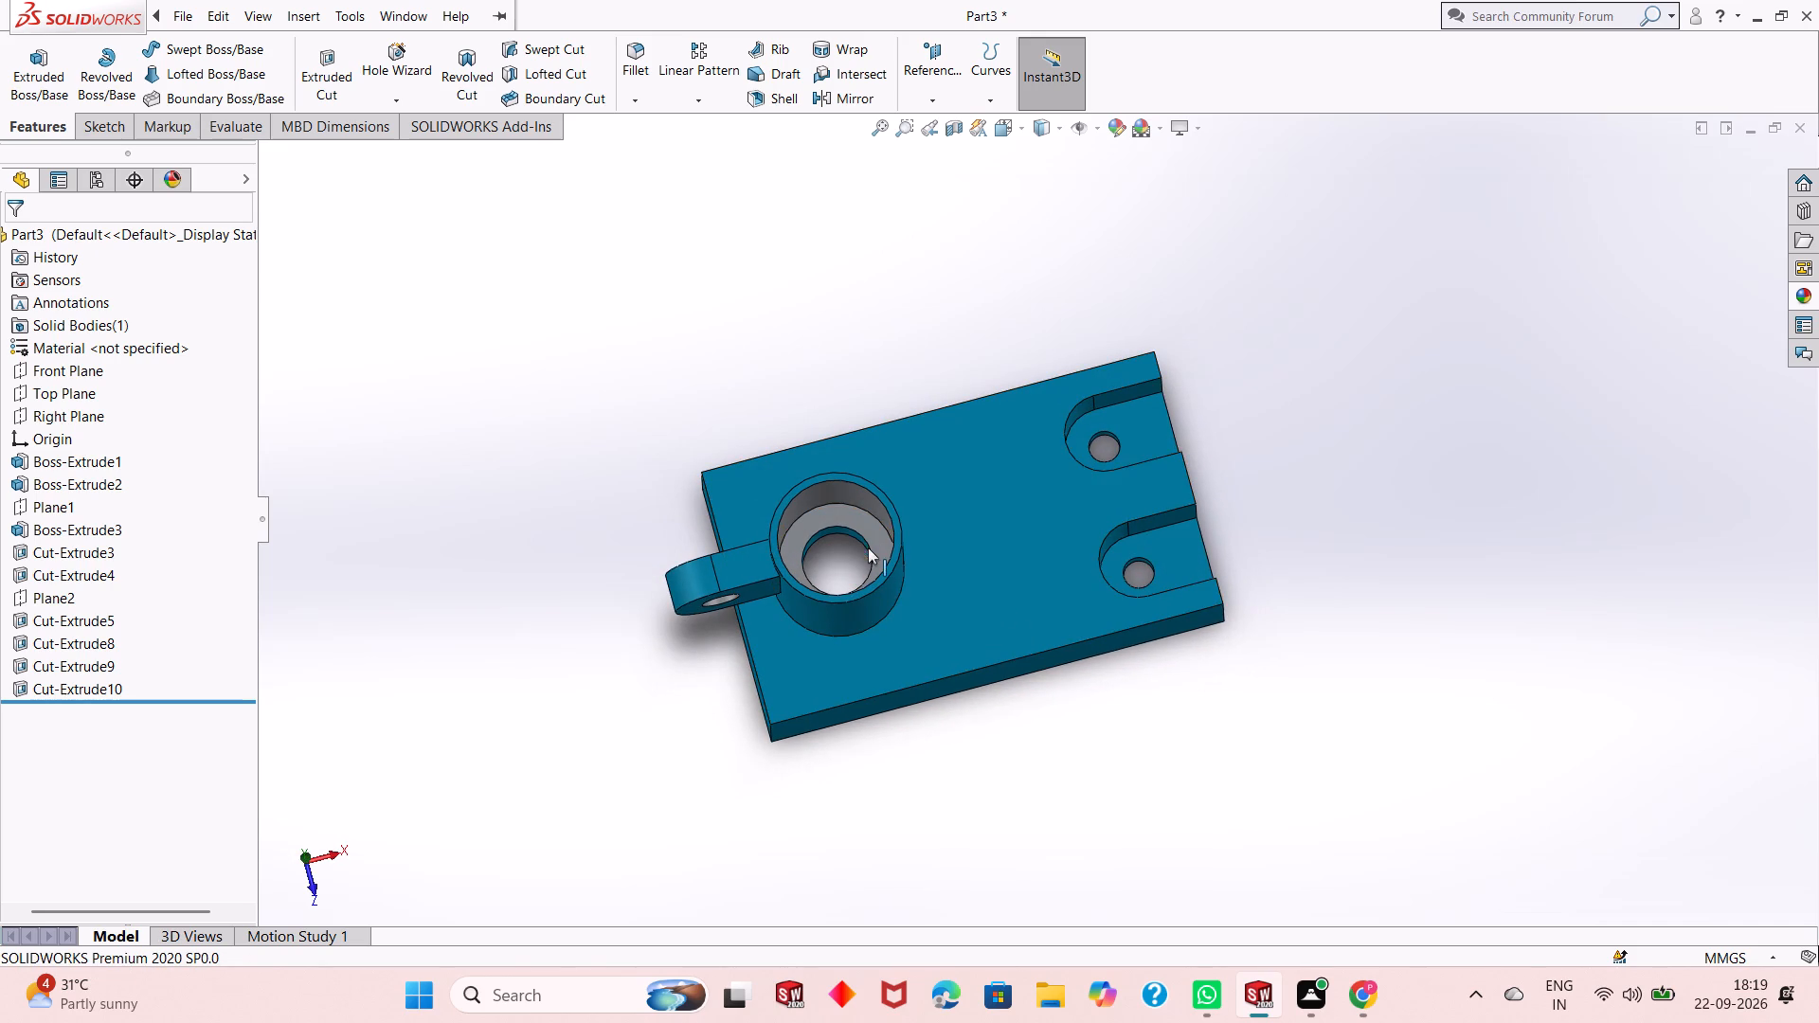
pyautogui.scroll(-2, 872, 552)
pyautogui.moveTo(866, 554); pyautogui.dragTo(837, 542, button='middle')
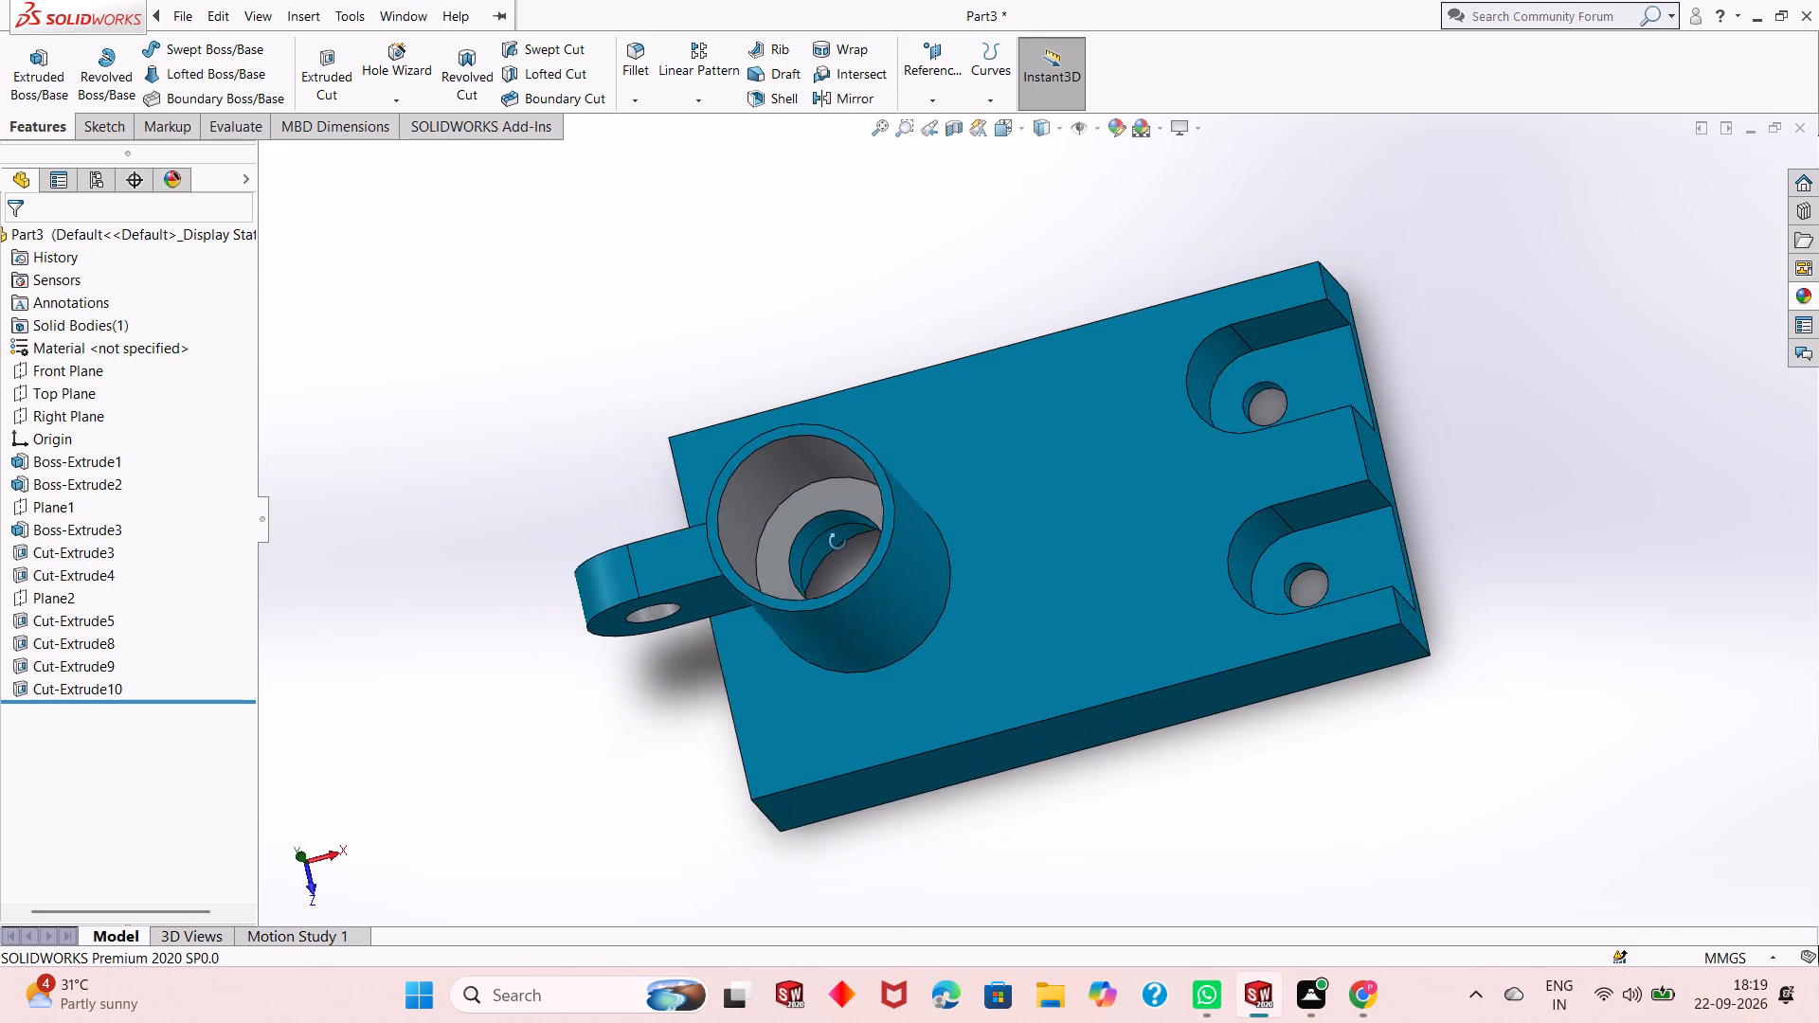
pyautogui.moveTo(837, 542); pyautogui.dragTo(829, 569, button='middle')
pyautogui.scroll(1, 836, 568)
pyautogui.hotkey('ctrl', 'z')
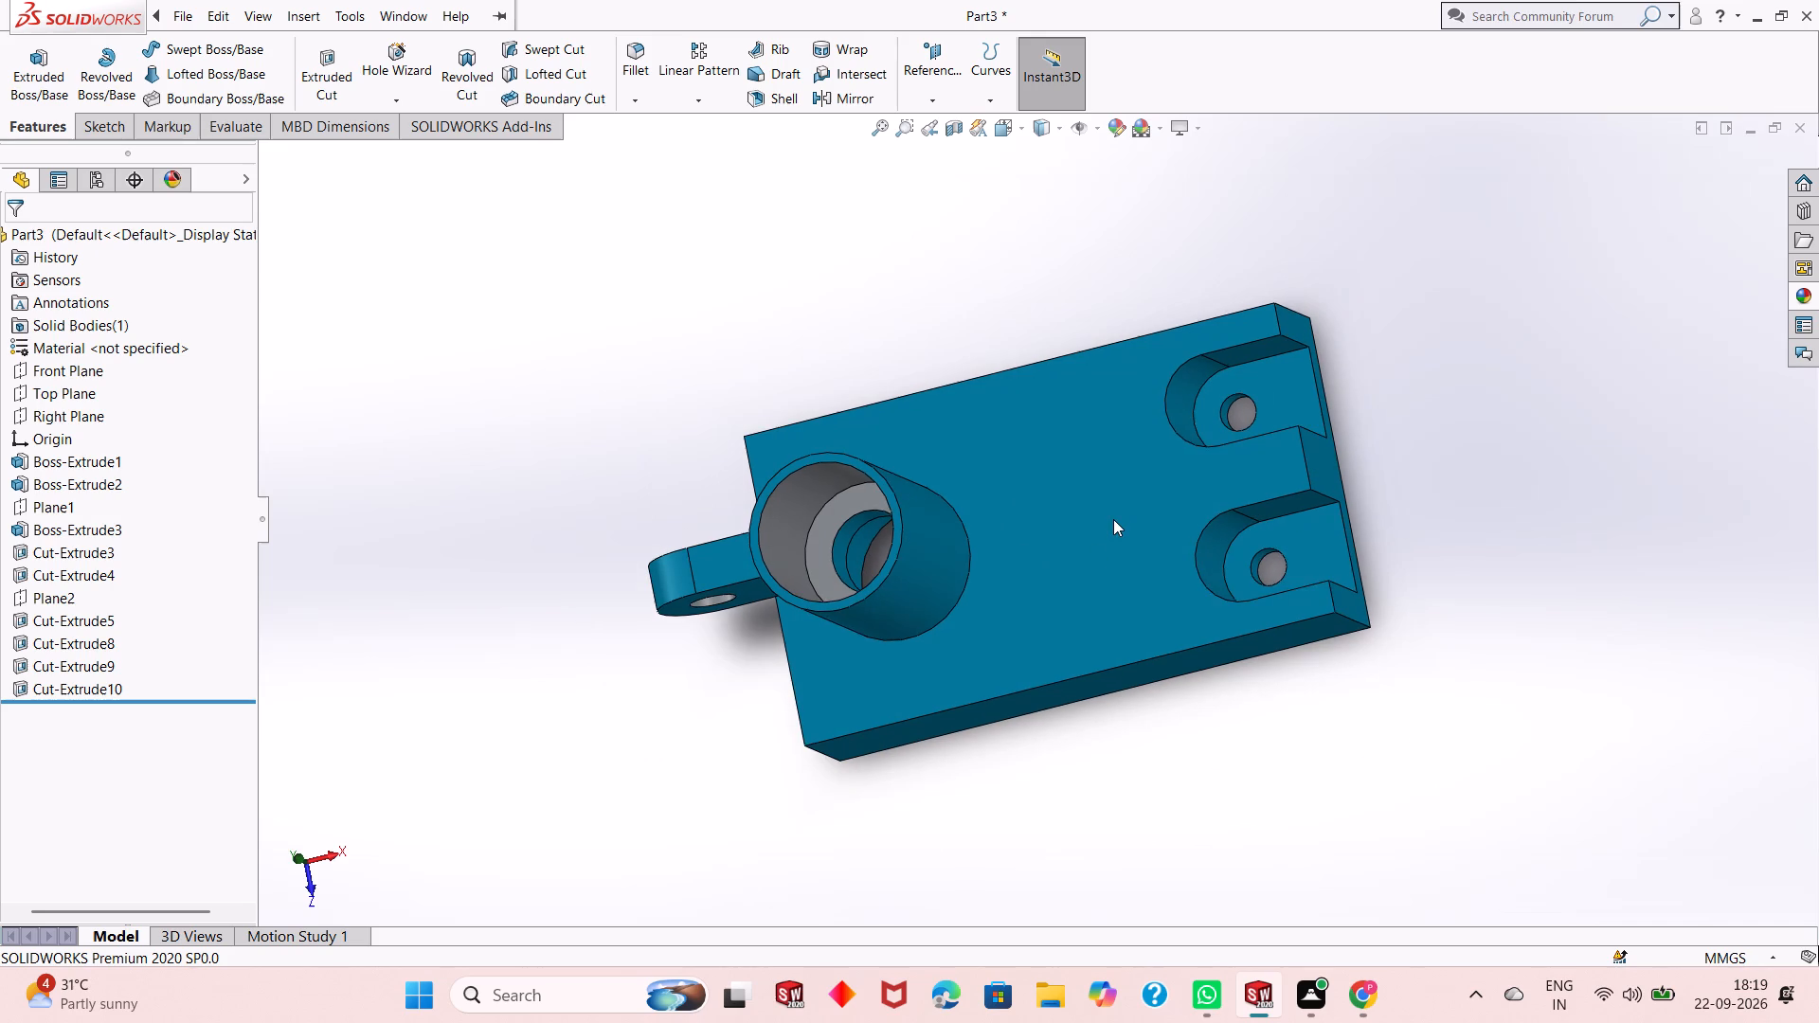
# Apply chromium plate to only the inner wall face of the boss's larger upper bore.
pyautogui.scroll(-2, 910, 486)
pyautogui.moveTo(936, 547); pyautogui.dragTo(948, 500, button='middle')
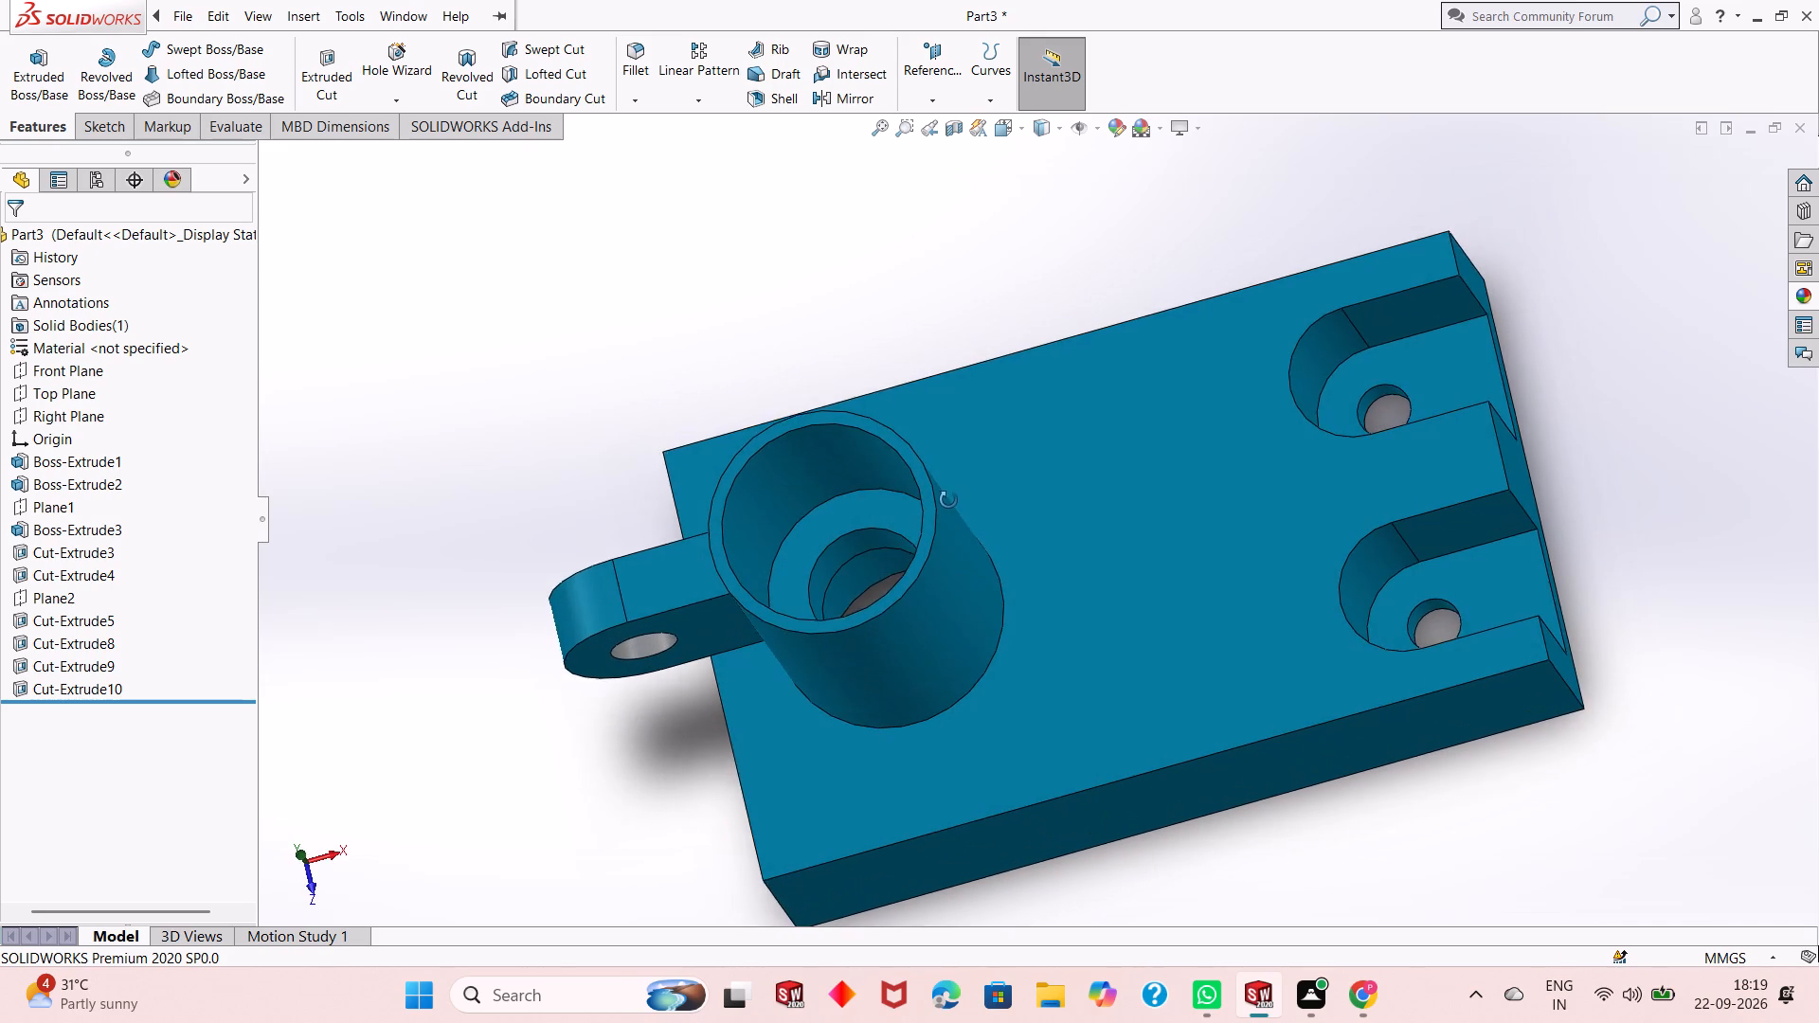
pyautogui.moveTo(948, 500); pyautogui.dragTo(952, 473, button='middle')
pyautogui.scroll(-3, 942, 479)
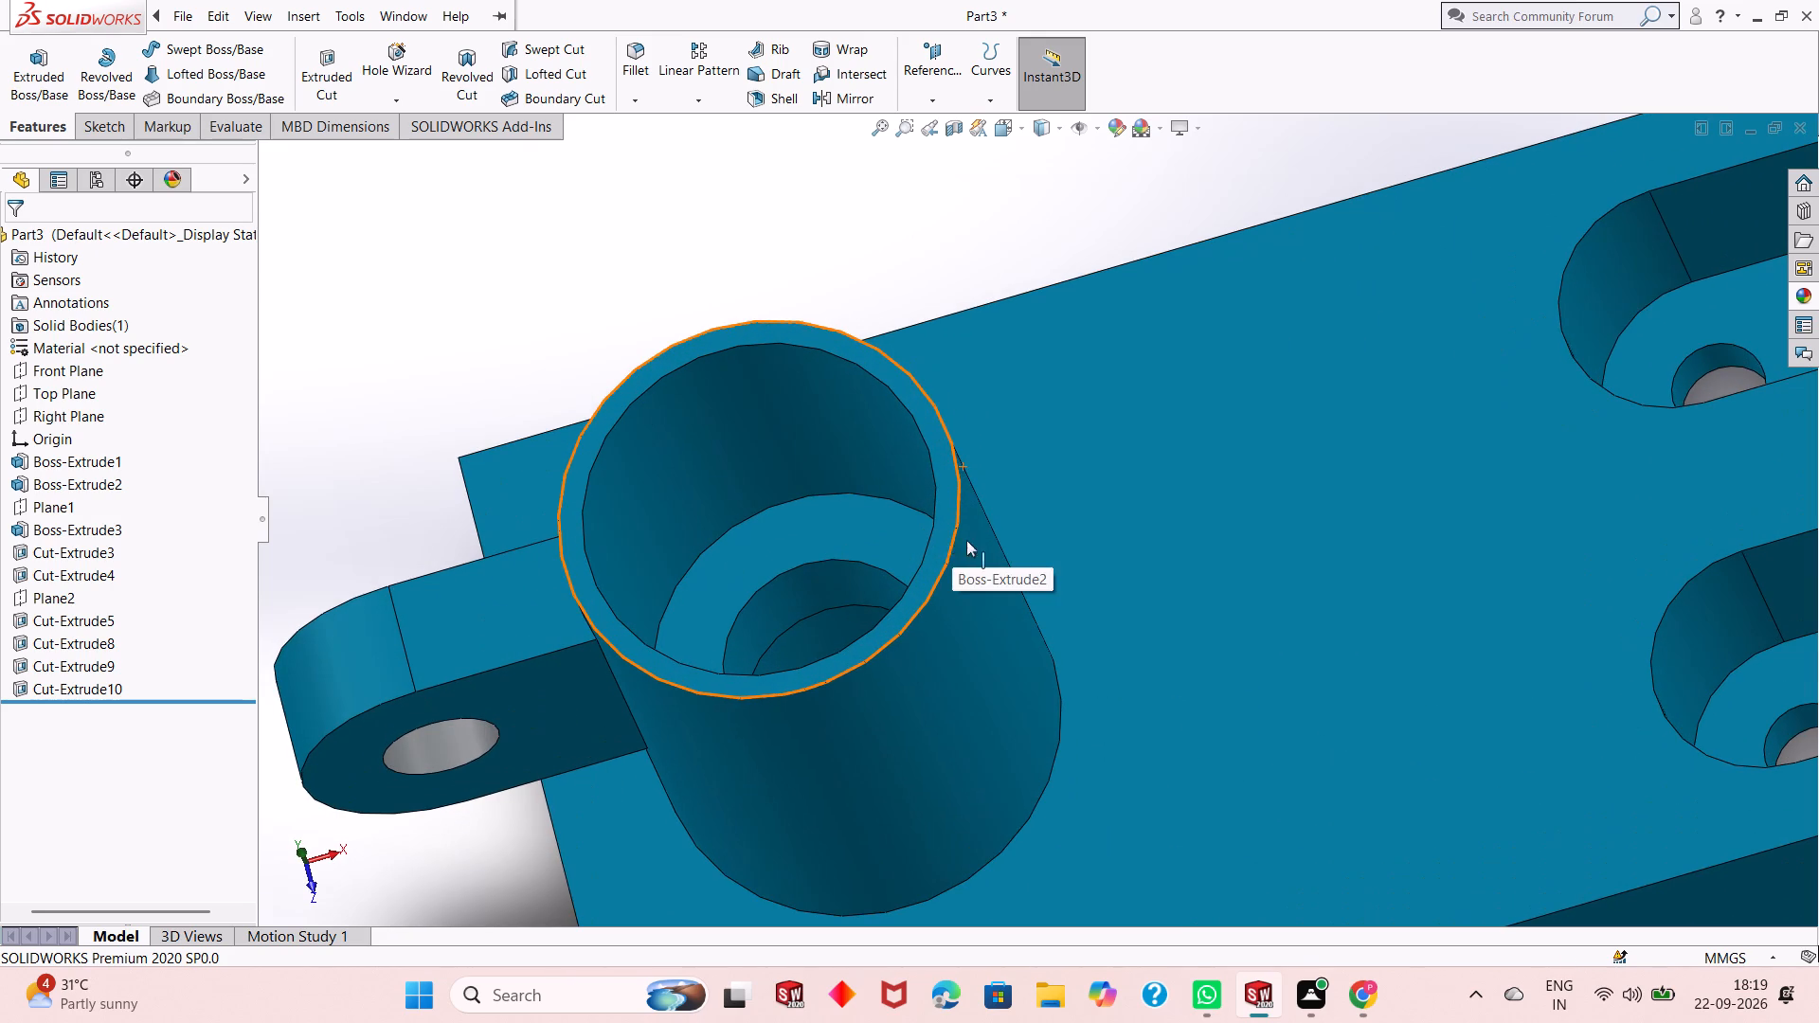
pyautogui.click(1805, 297)
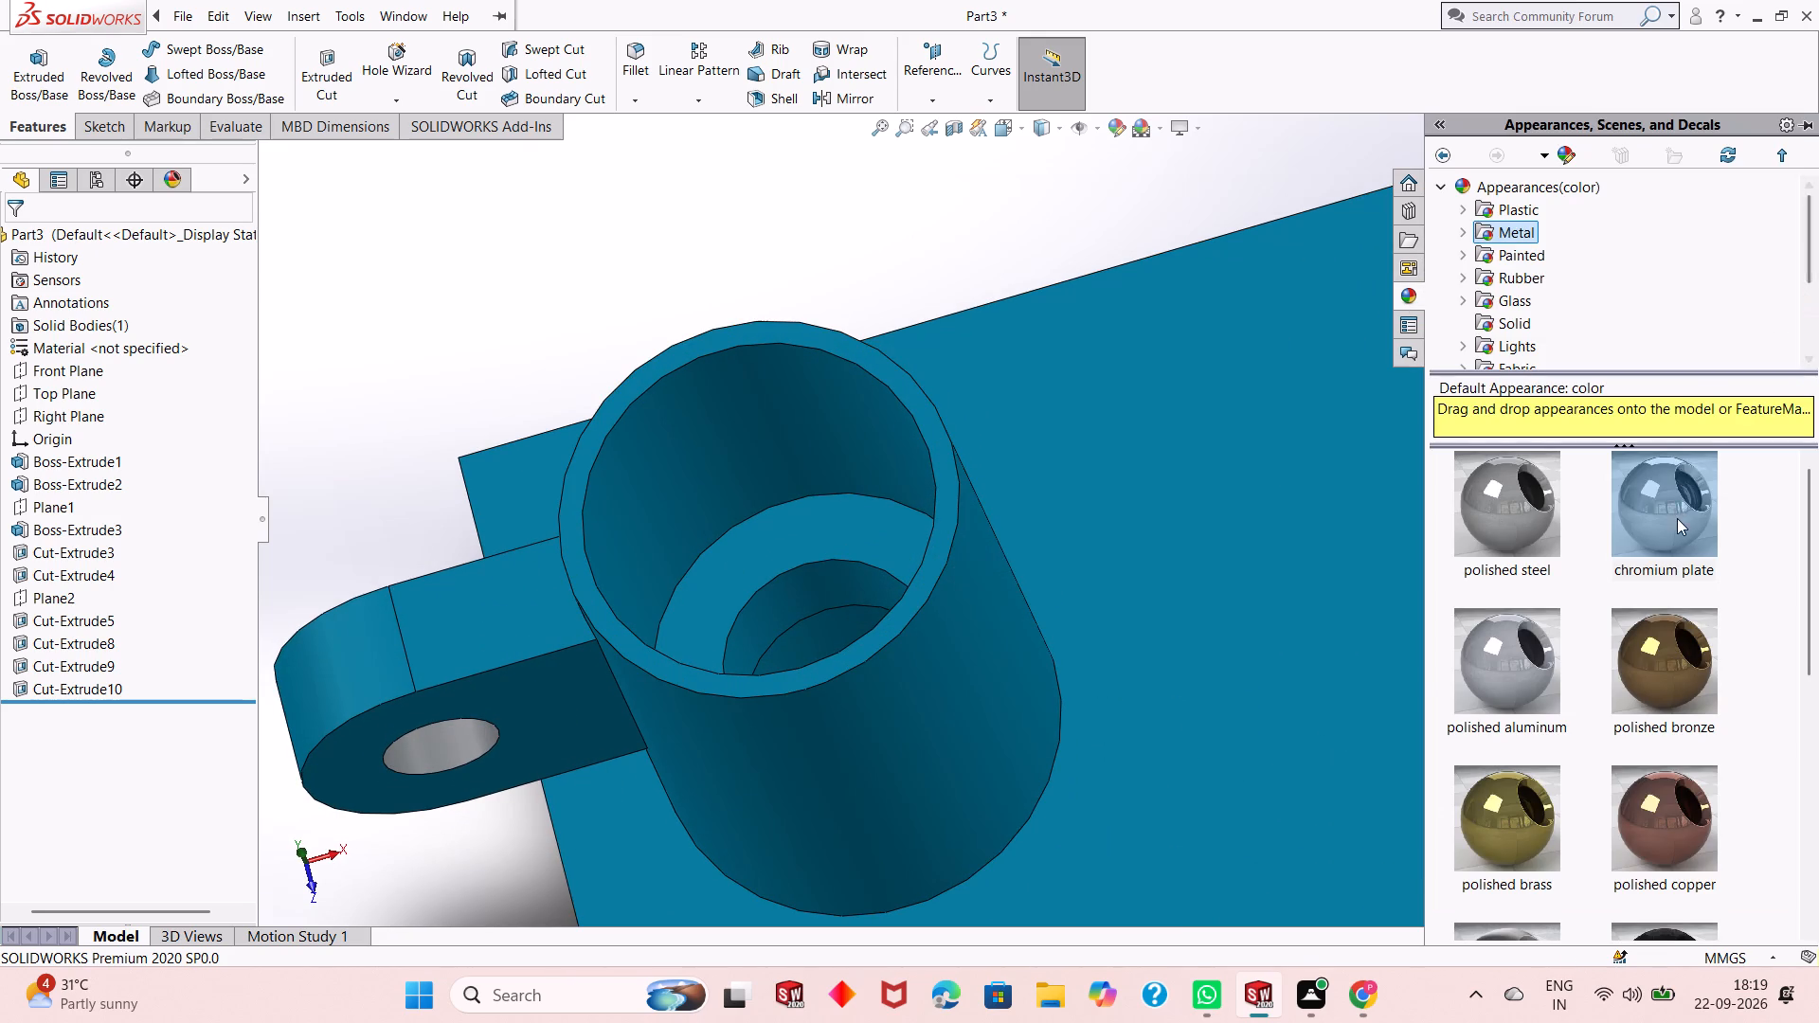
pyautogui.moveTo(1677, 518); pyautogui.dragTo(777, 450)
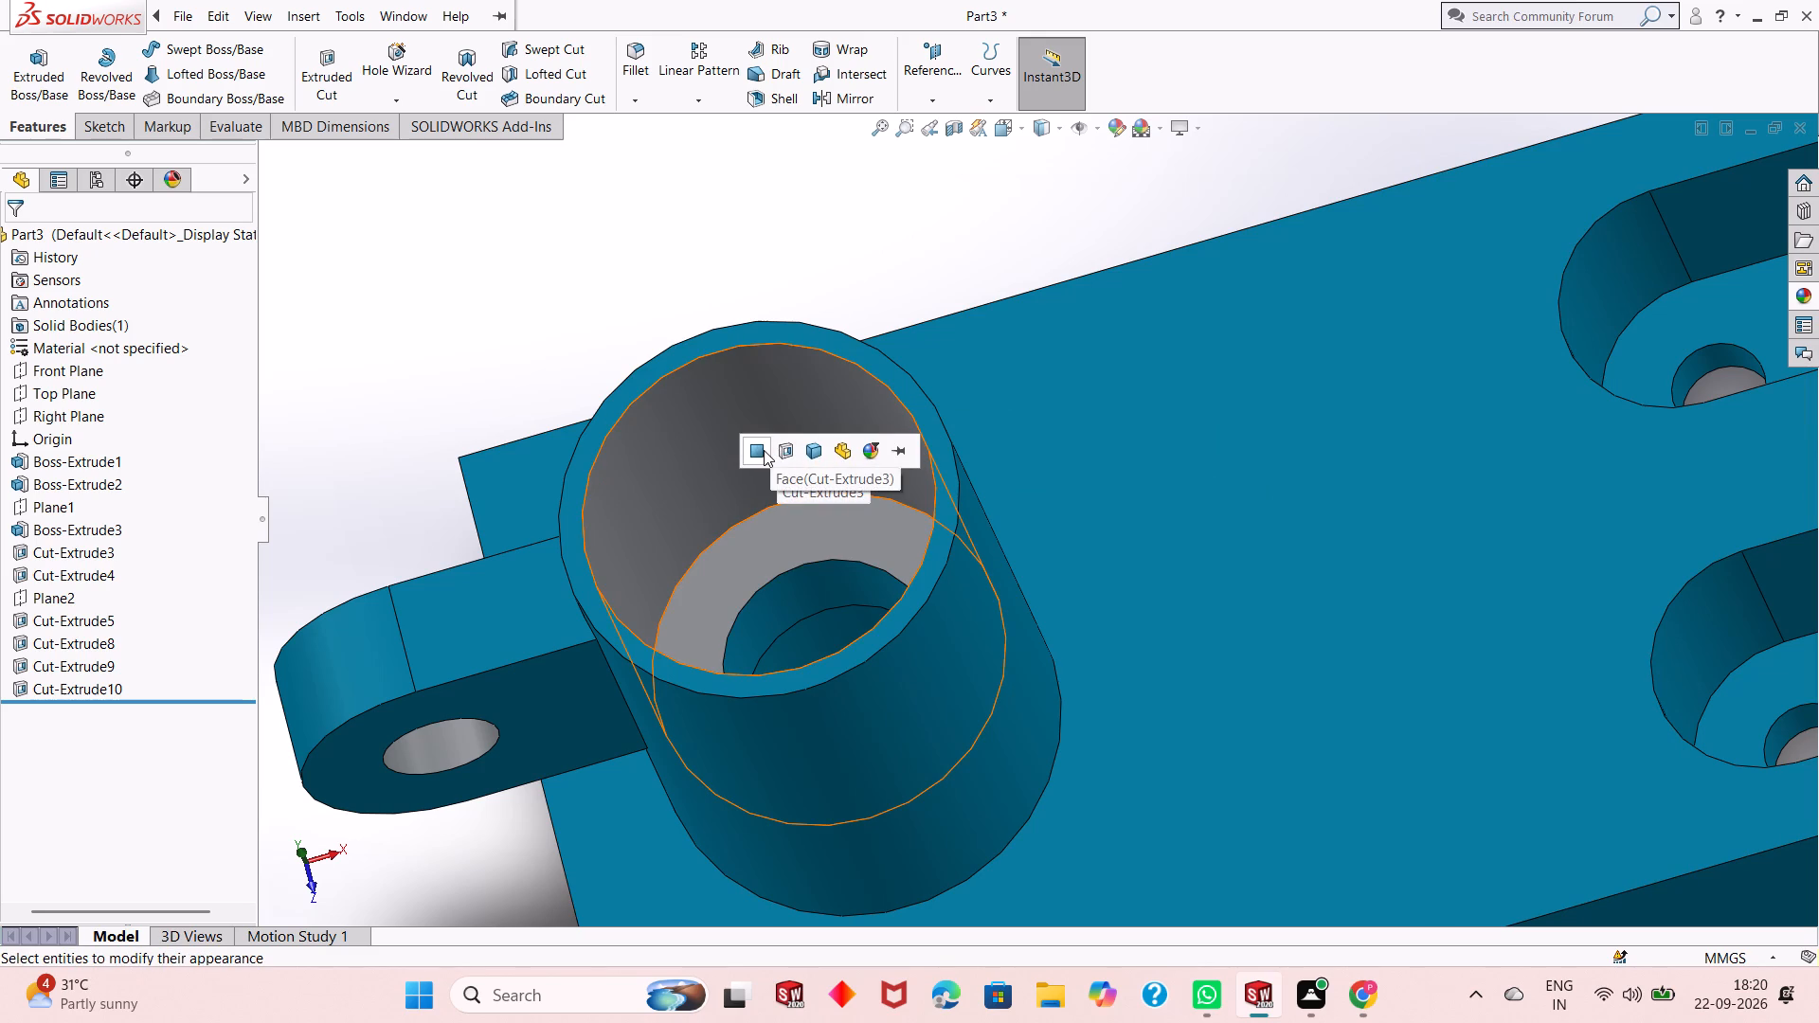
pyautogui.click(764, 450)
# Apply chromium plate to the wall face of the smaller bore below the ledge inside the boss.
pyautogui.scroll(2, 1023, 485)
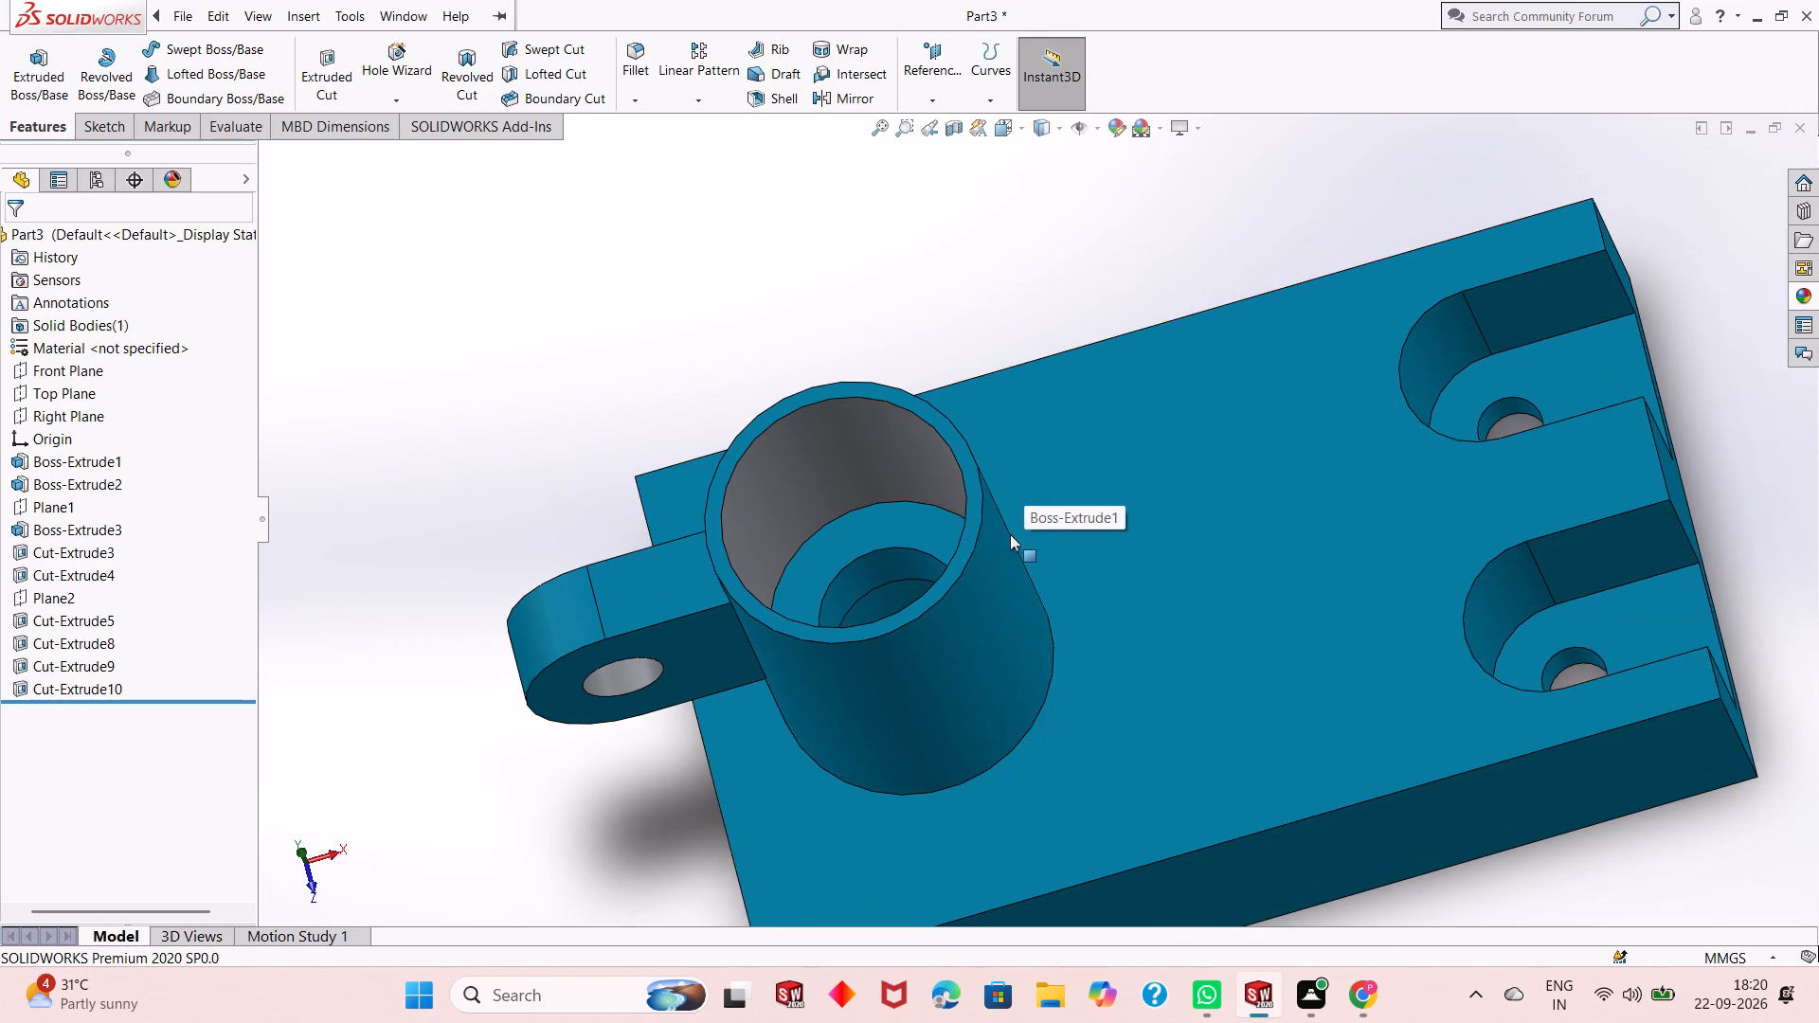
pyautogui.click(1807, 298)
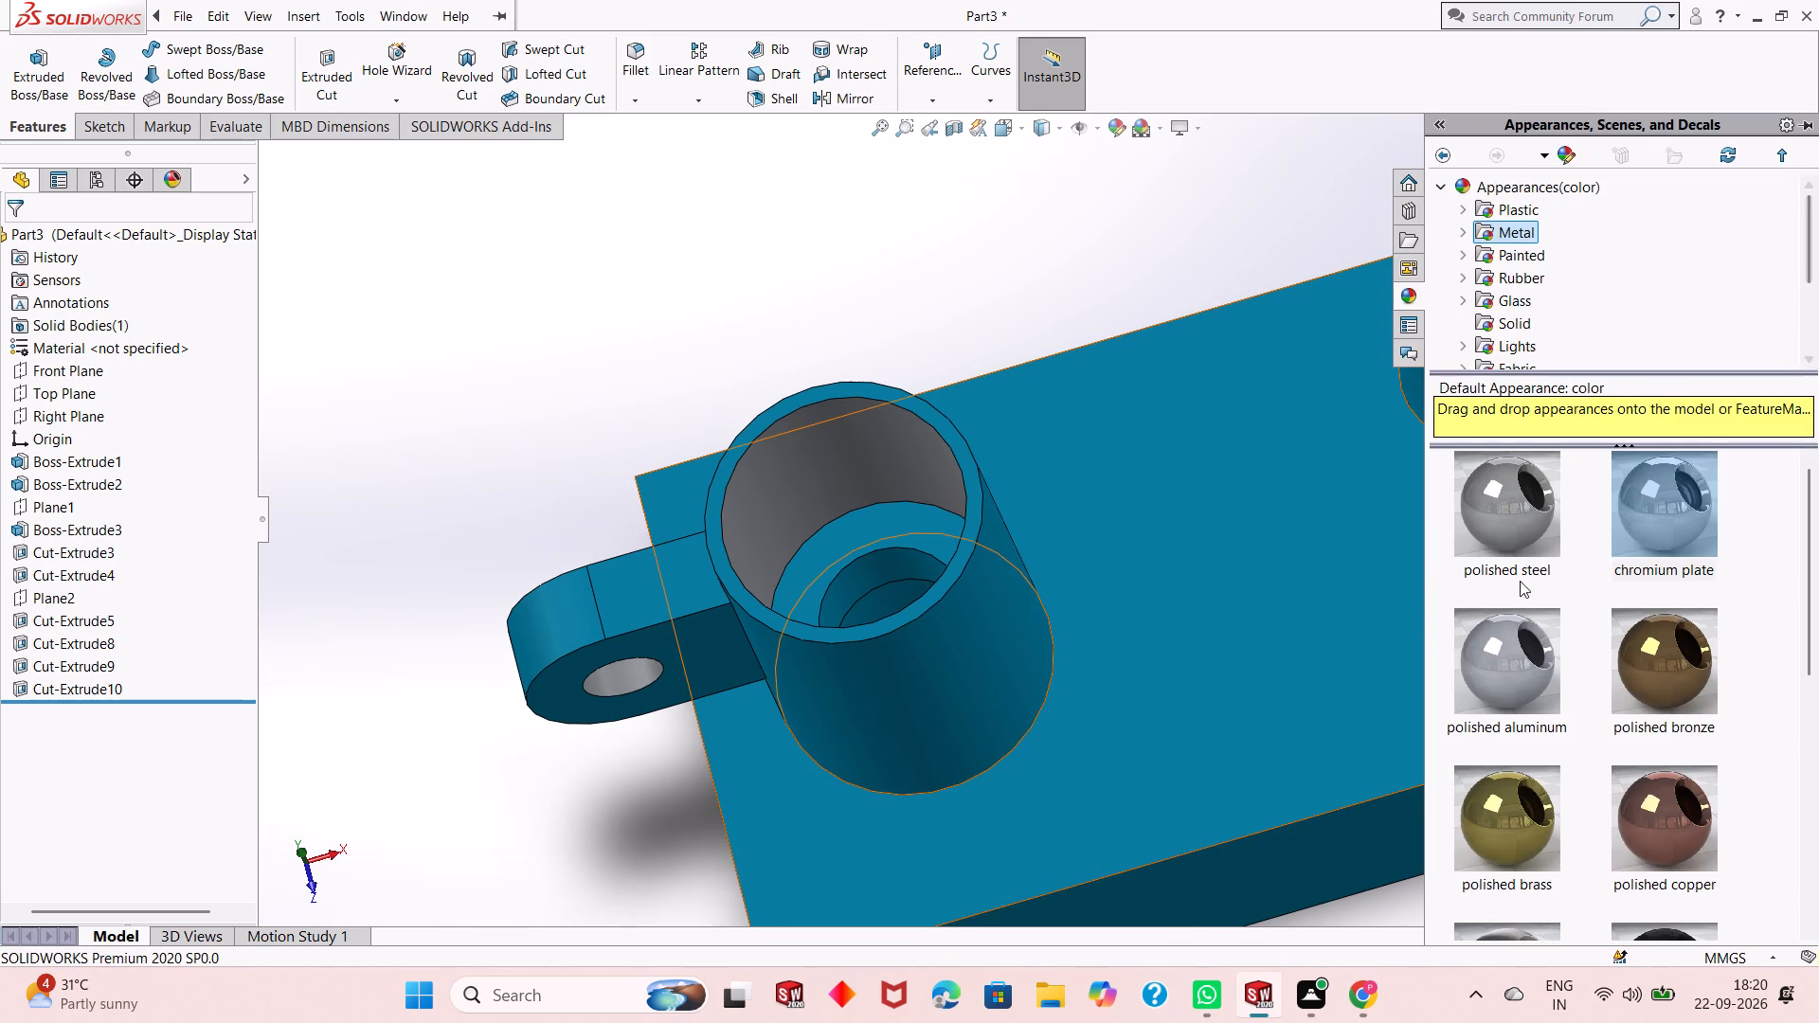
pyautogui.moveTo(1652, 532); pyautogui.dragTo(863, 581)
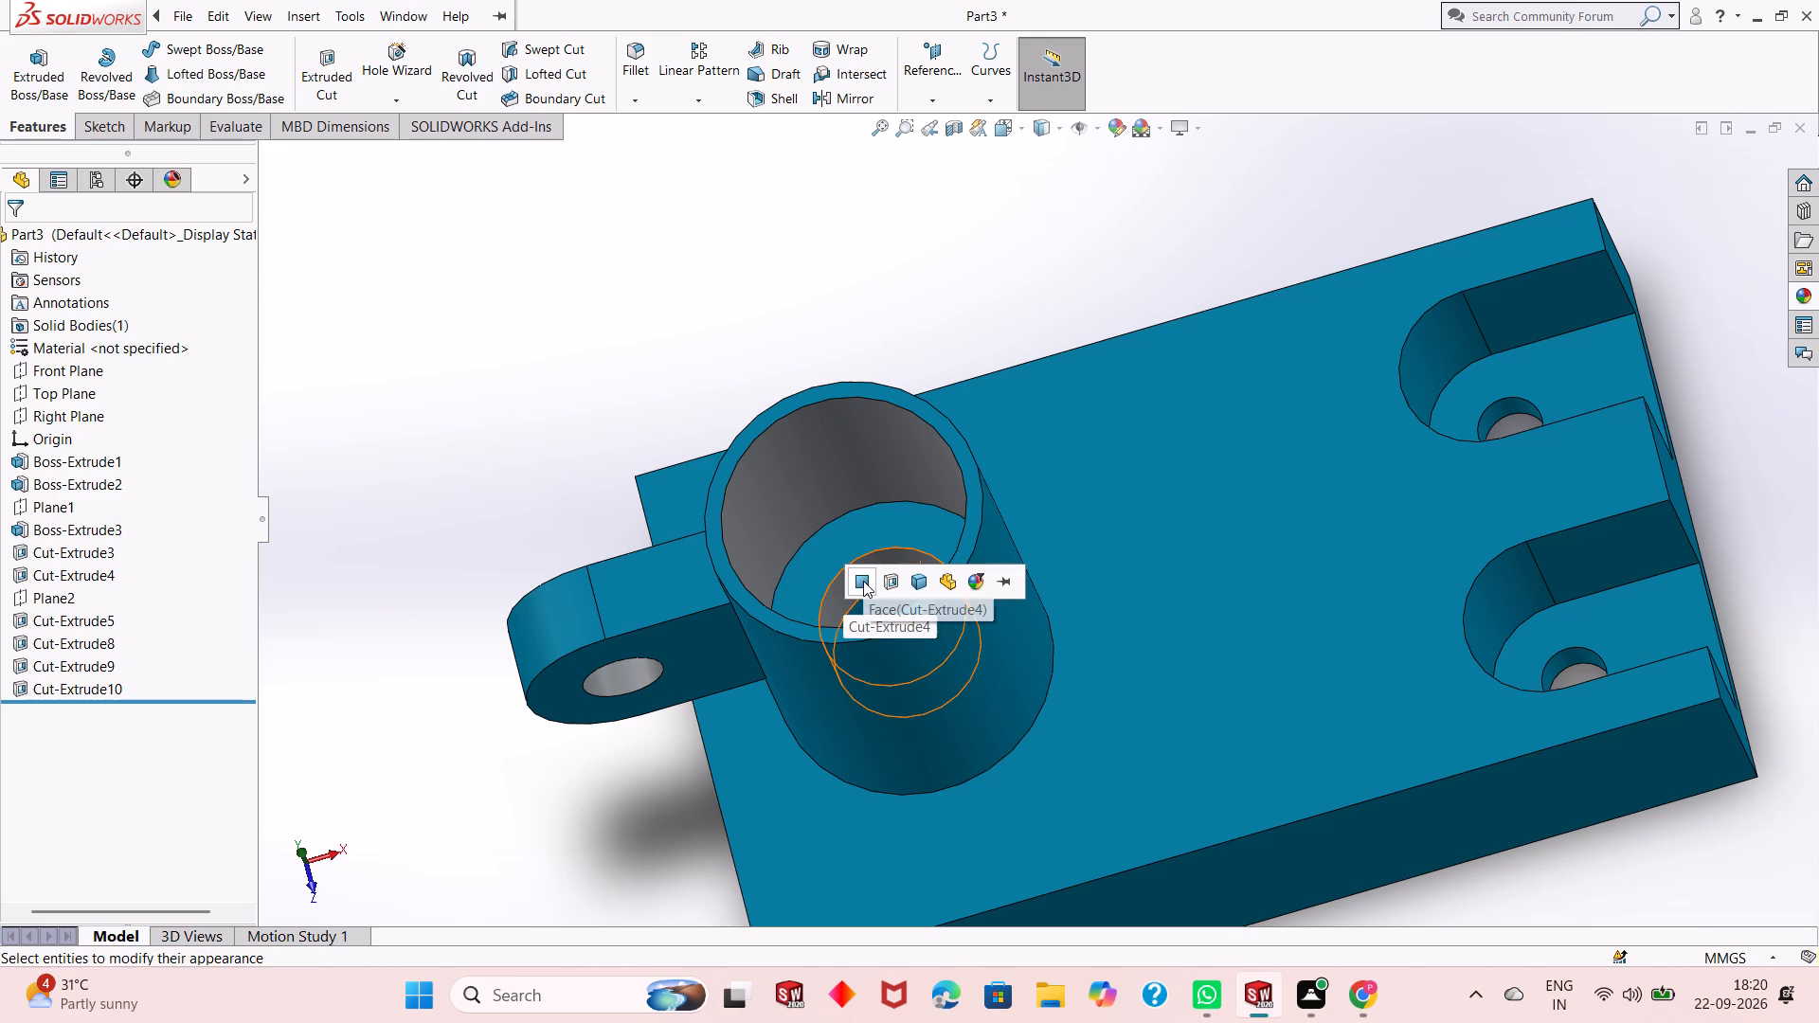
pyautogui.click(863, 581)
# Apply chromium plate to the remaining blue wall face at the bottom of the boss's smaller bore.
pyautogui.moveTo(945, 526); pyautogui.dragTo(958, 584, button='middle')
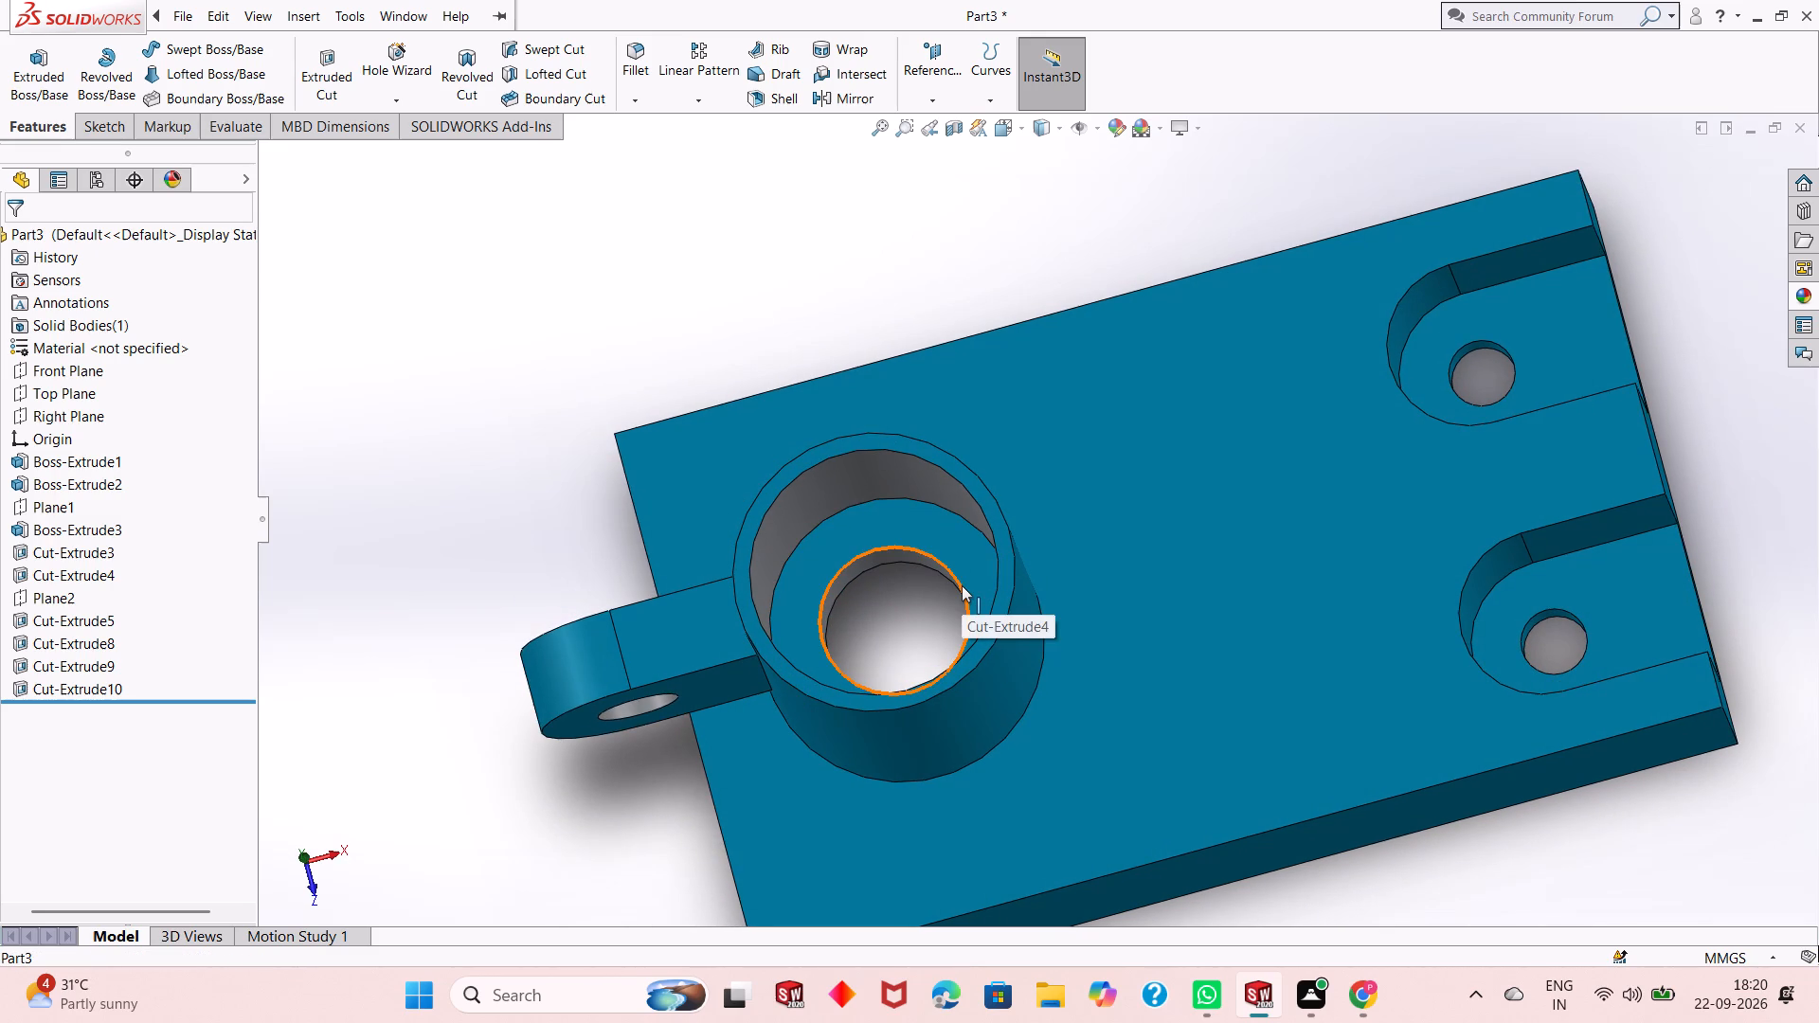
pyautogui.moveTo(929, 630); pyautogui.dragTo(912, 600, button='middle')
pyautogui.click(1805, 296)
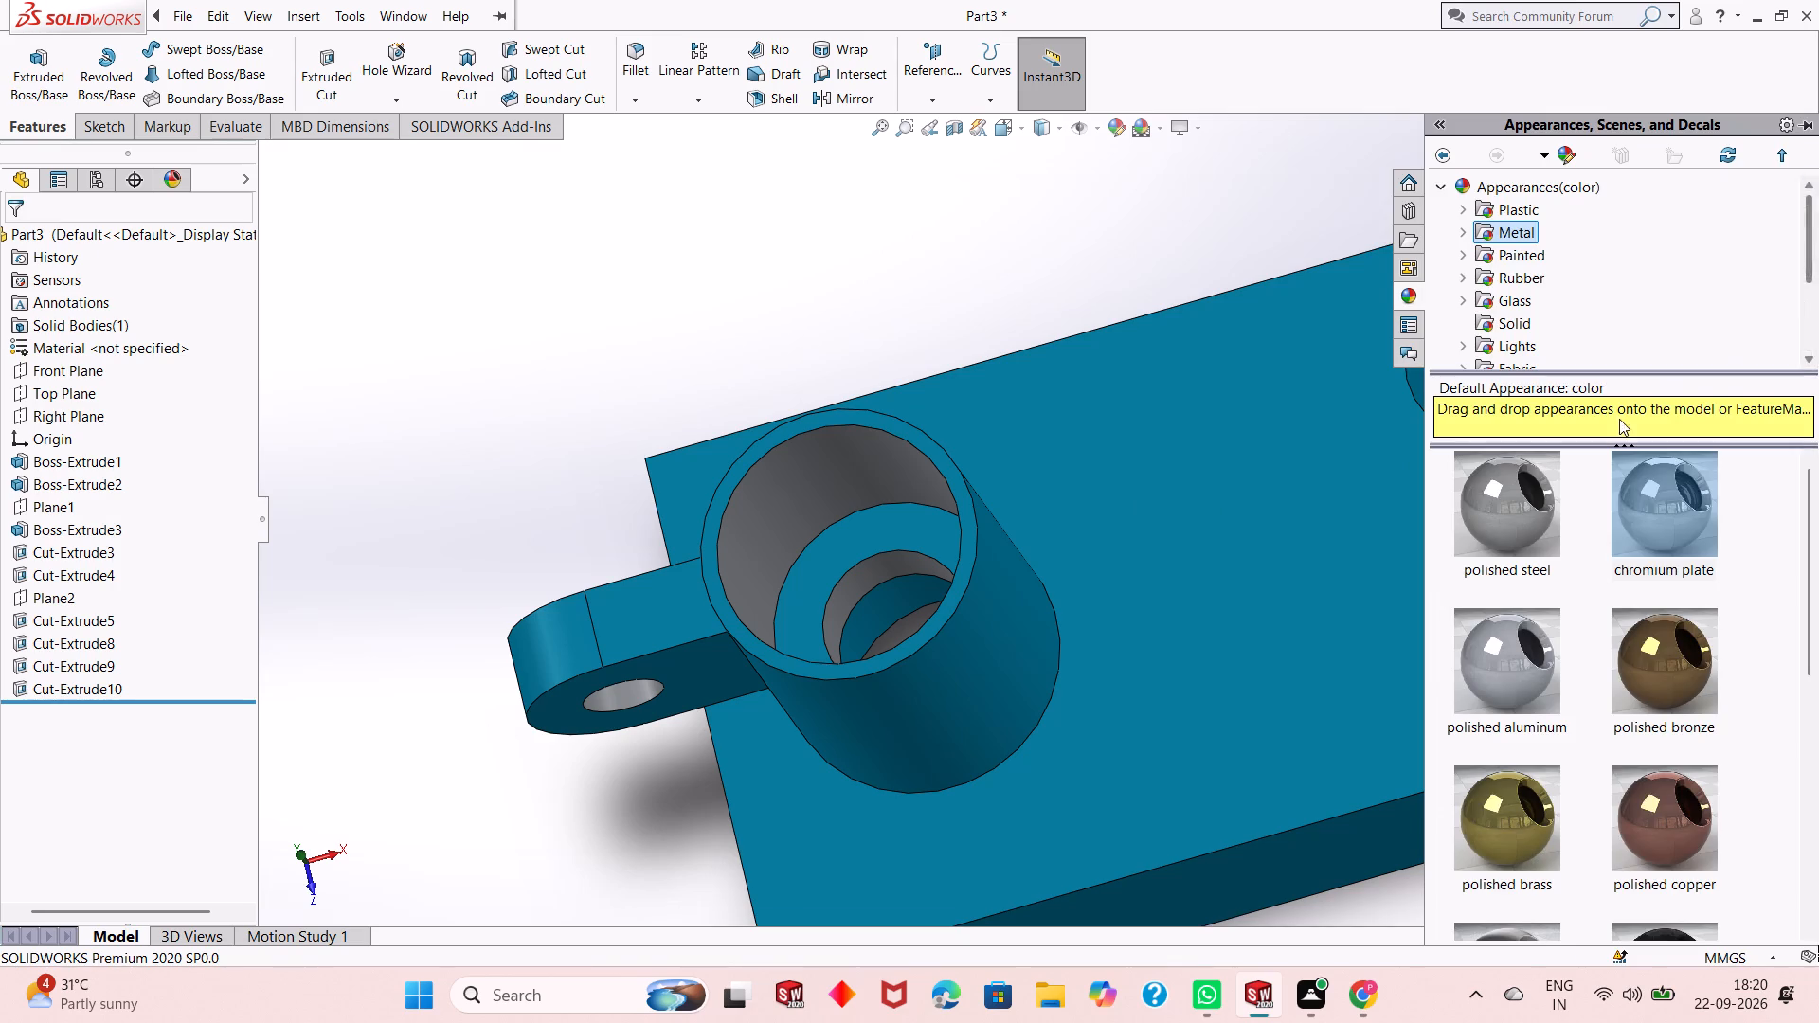
pyautogui.moveTo(1670, 537); pyautogui.dragTo(893, 600)
pyautogui.click(894, 599)
pyautogui.moveTo(1095, 541); pyautogui.dragTo(1126, 541, button='middle')
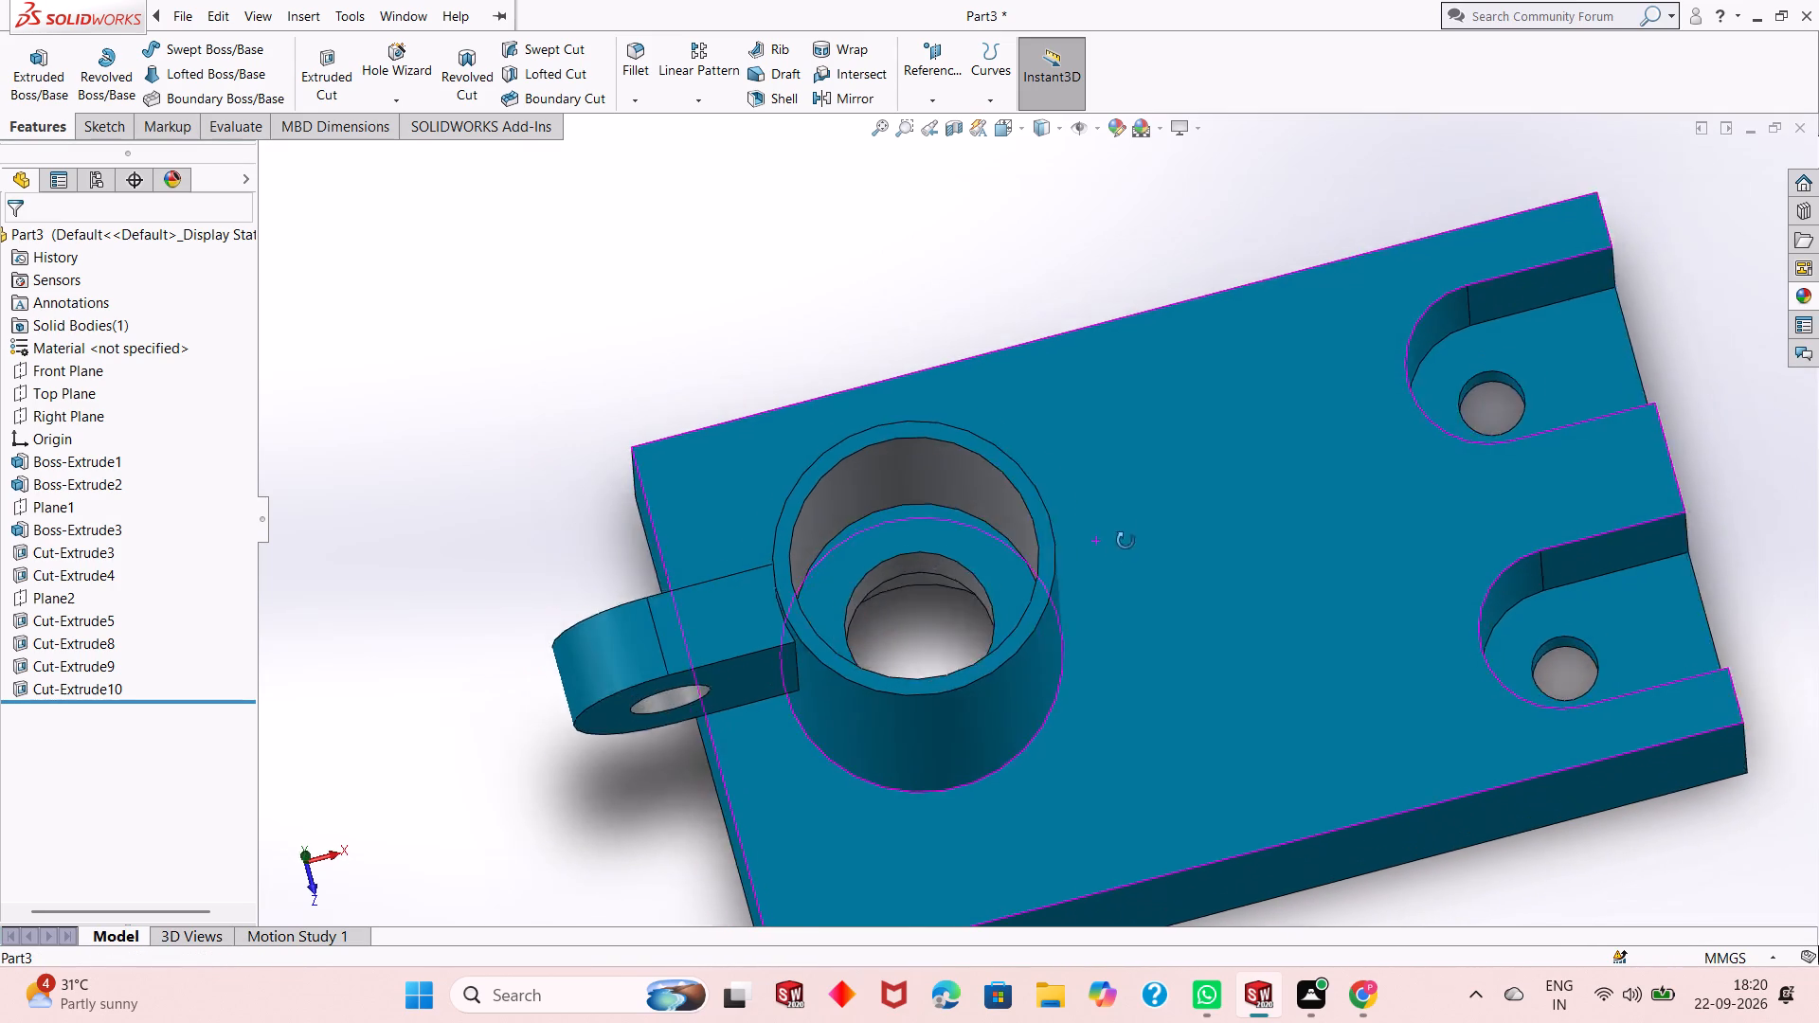
pyautogui.moveTo(1126, 541); pyautogui.dragTo(1091, 515, button='middle')
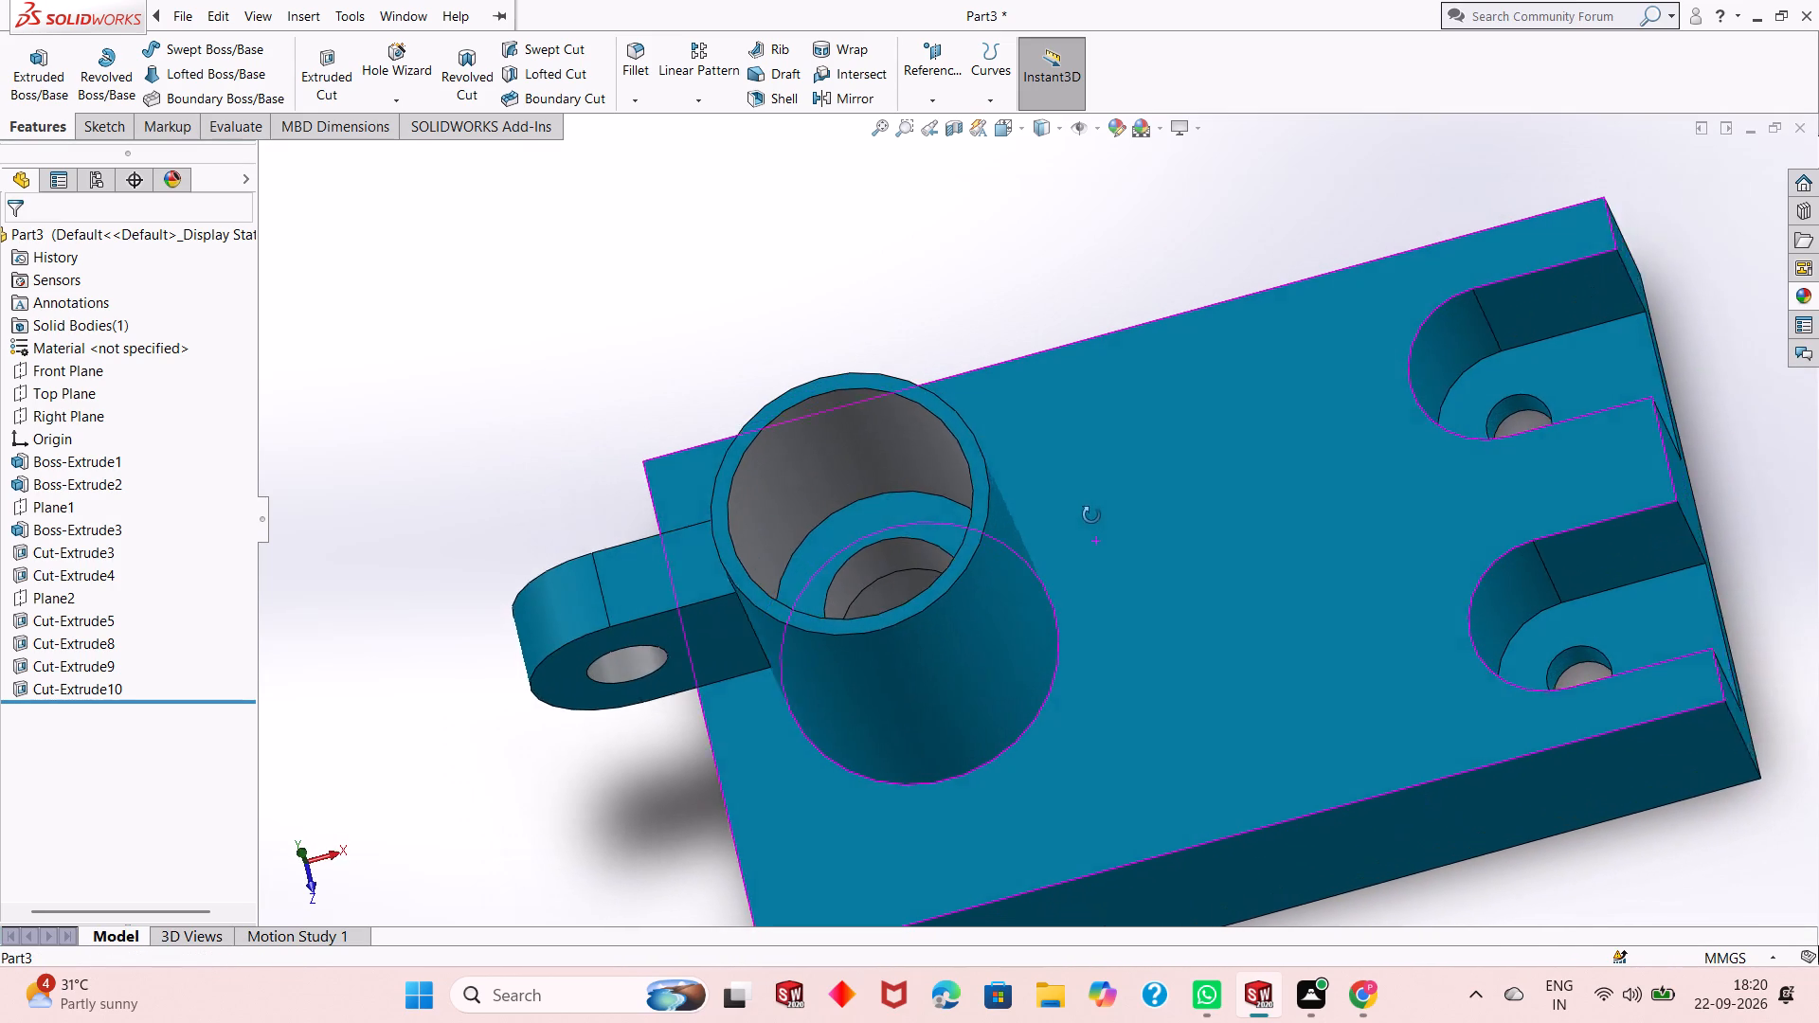
pyautogui.moveTo(1091, 515); pyautogui.dragTo(1108, 545, button='middle')
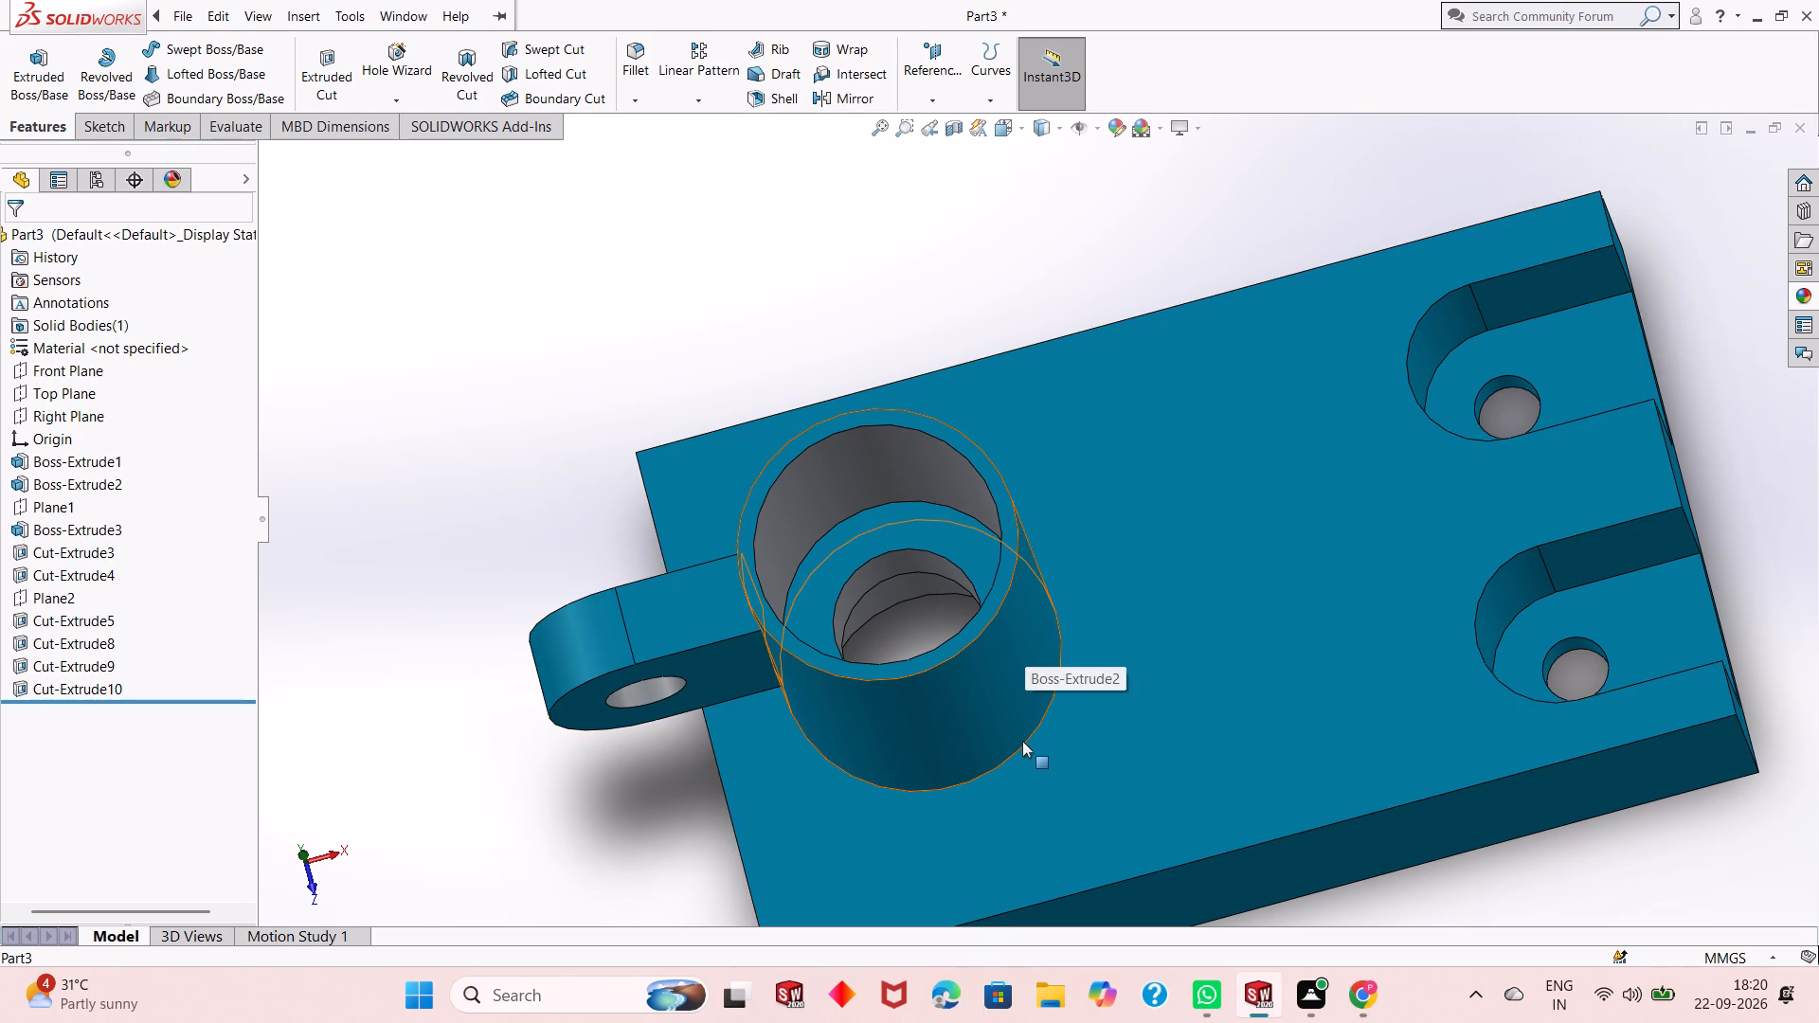
# Apply chromium plate to only the curved end wall face of the rear (−Z side) end slot in the block.
pyautogui.moveTo(1024, 721); pyautogui.dragTo(988, 542, button='middle')
pyautogui.scroll(5, 926, 596)
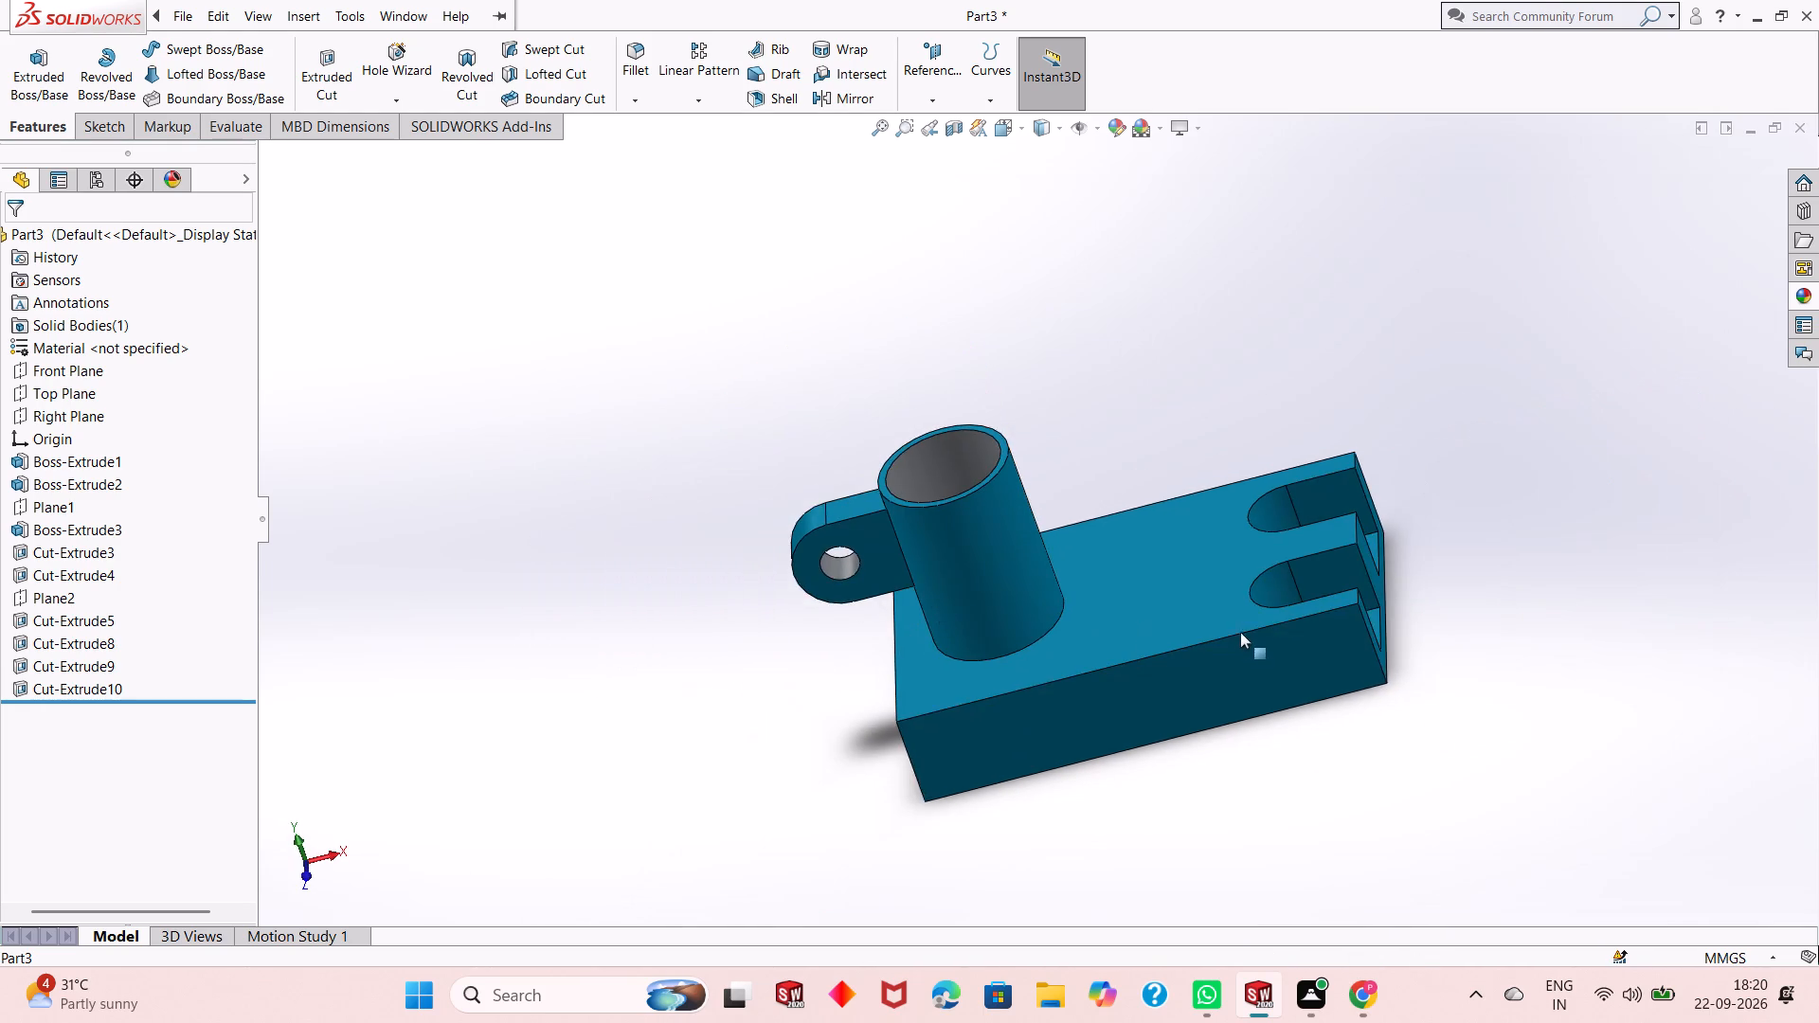
pyautogui.moveTo(1238, 635); pyautogui.dragTo(1098, 771, button='middle')
pyautogui.scroll(-3, 1140, 737)
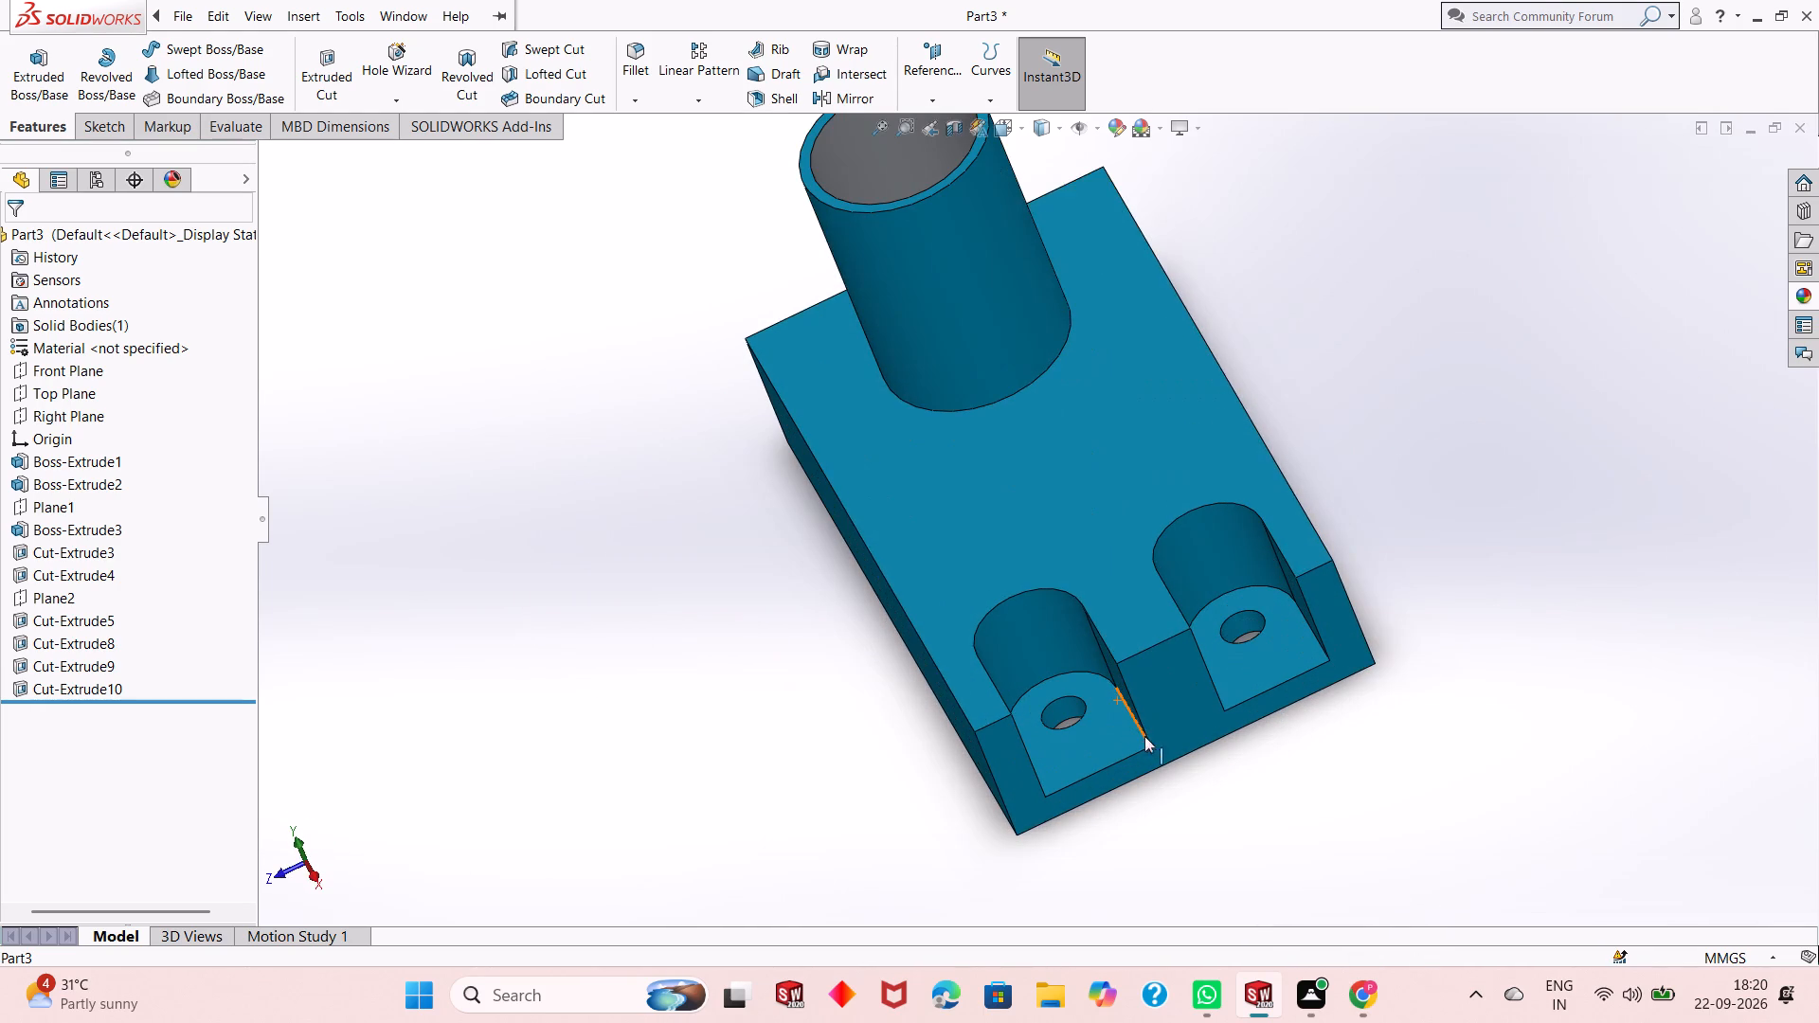
pyautogui.click(1796, 291)
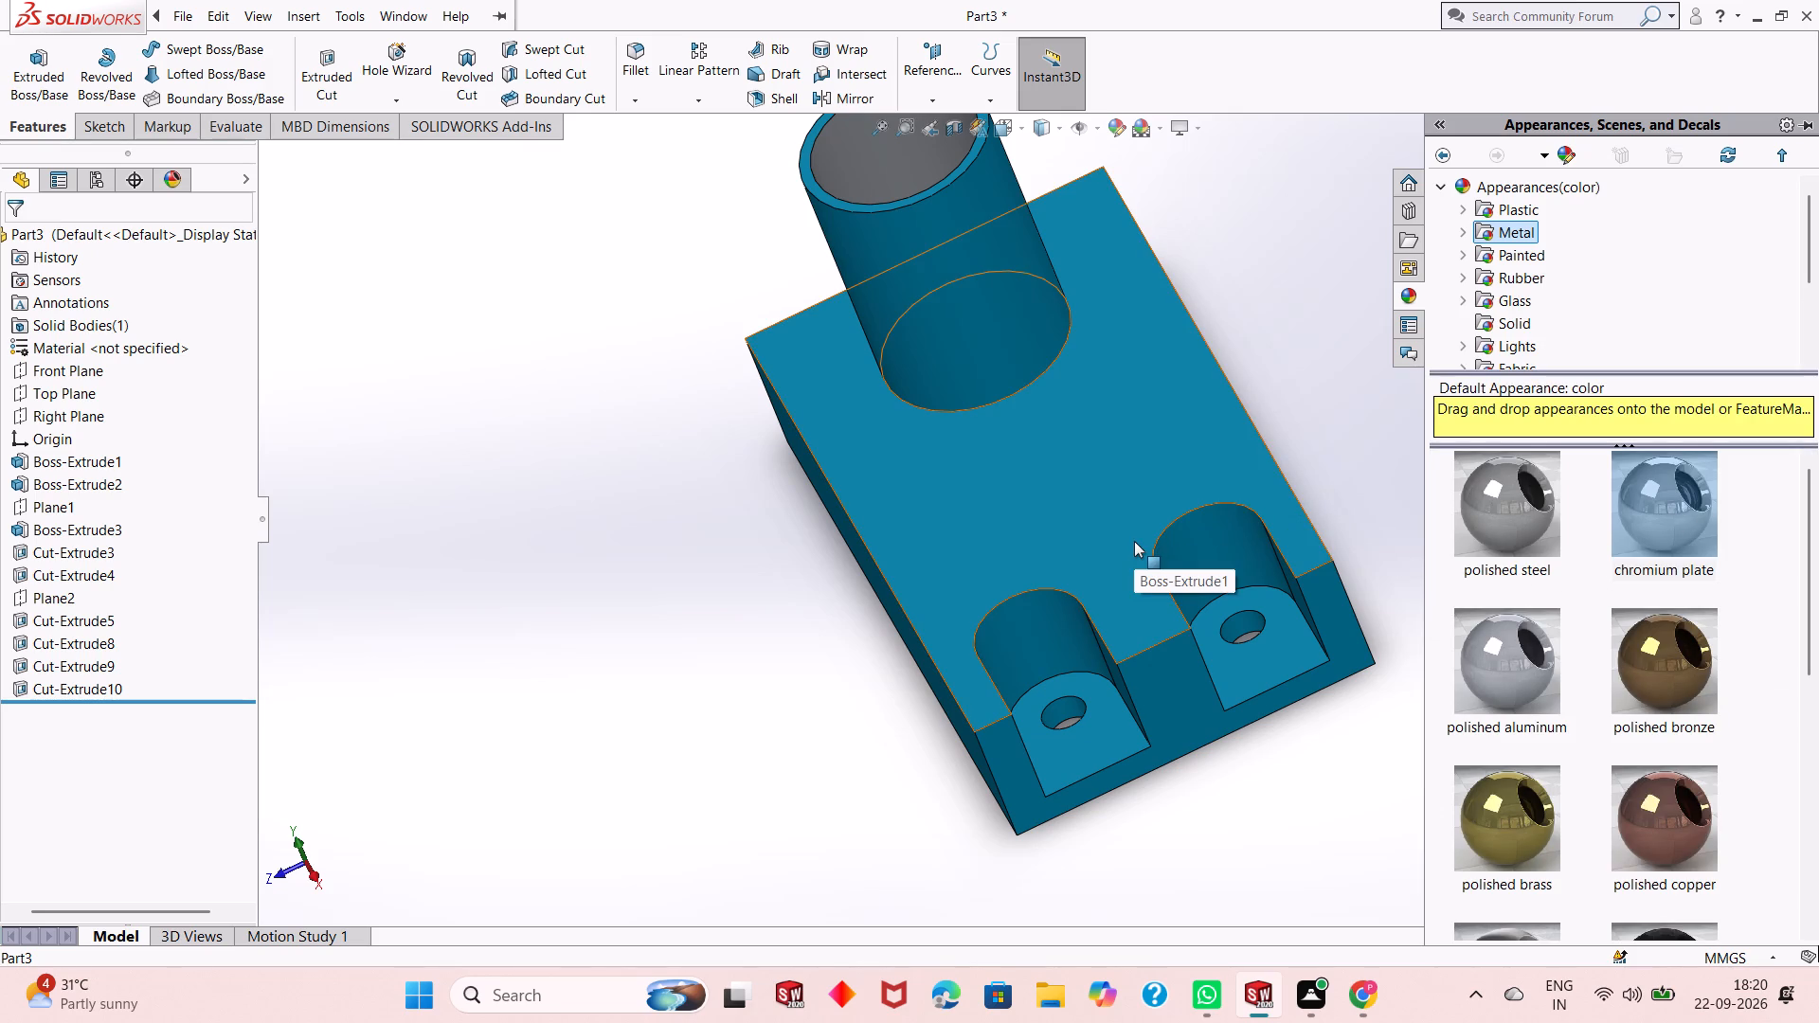
pyautogui.scroll(2, 1094, 563)
pyautogui.scroll(-2, 1252, 369)
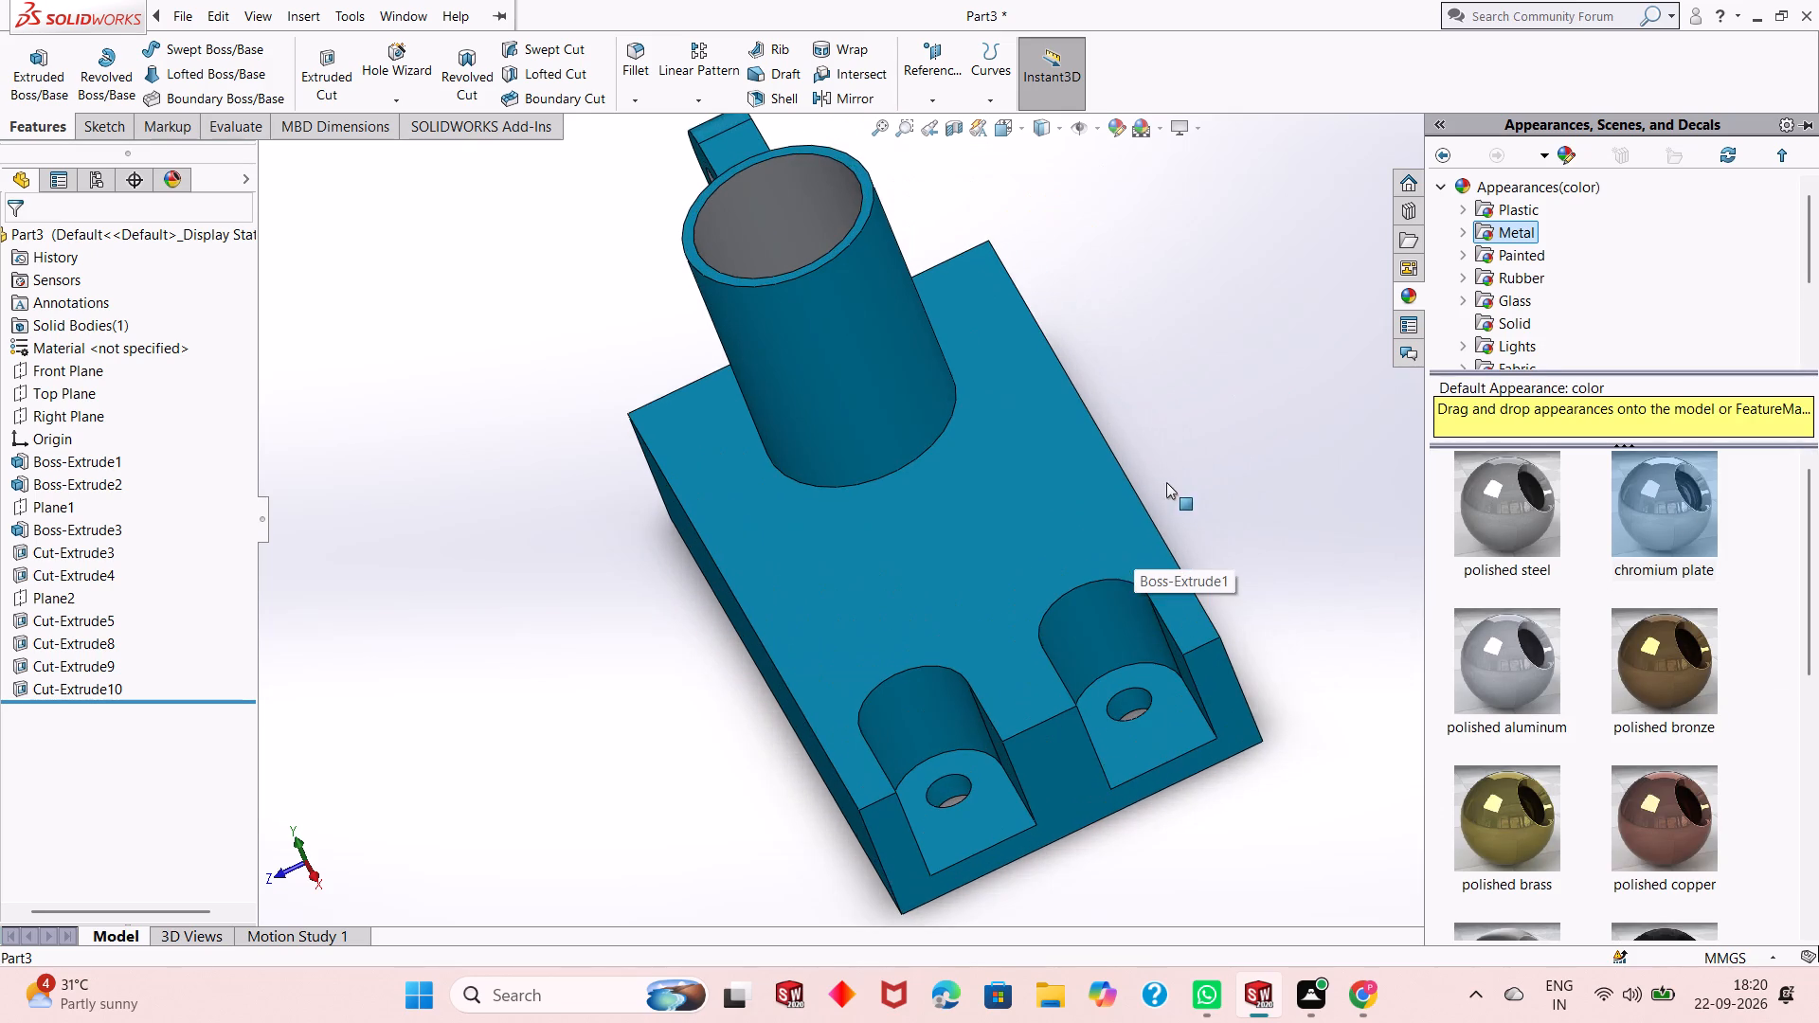
pyautogui.scroll(-1, 1052, 601)
pyautogui.scroll(2, 1047, 601)
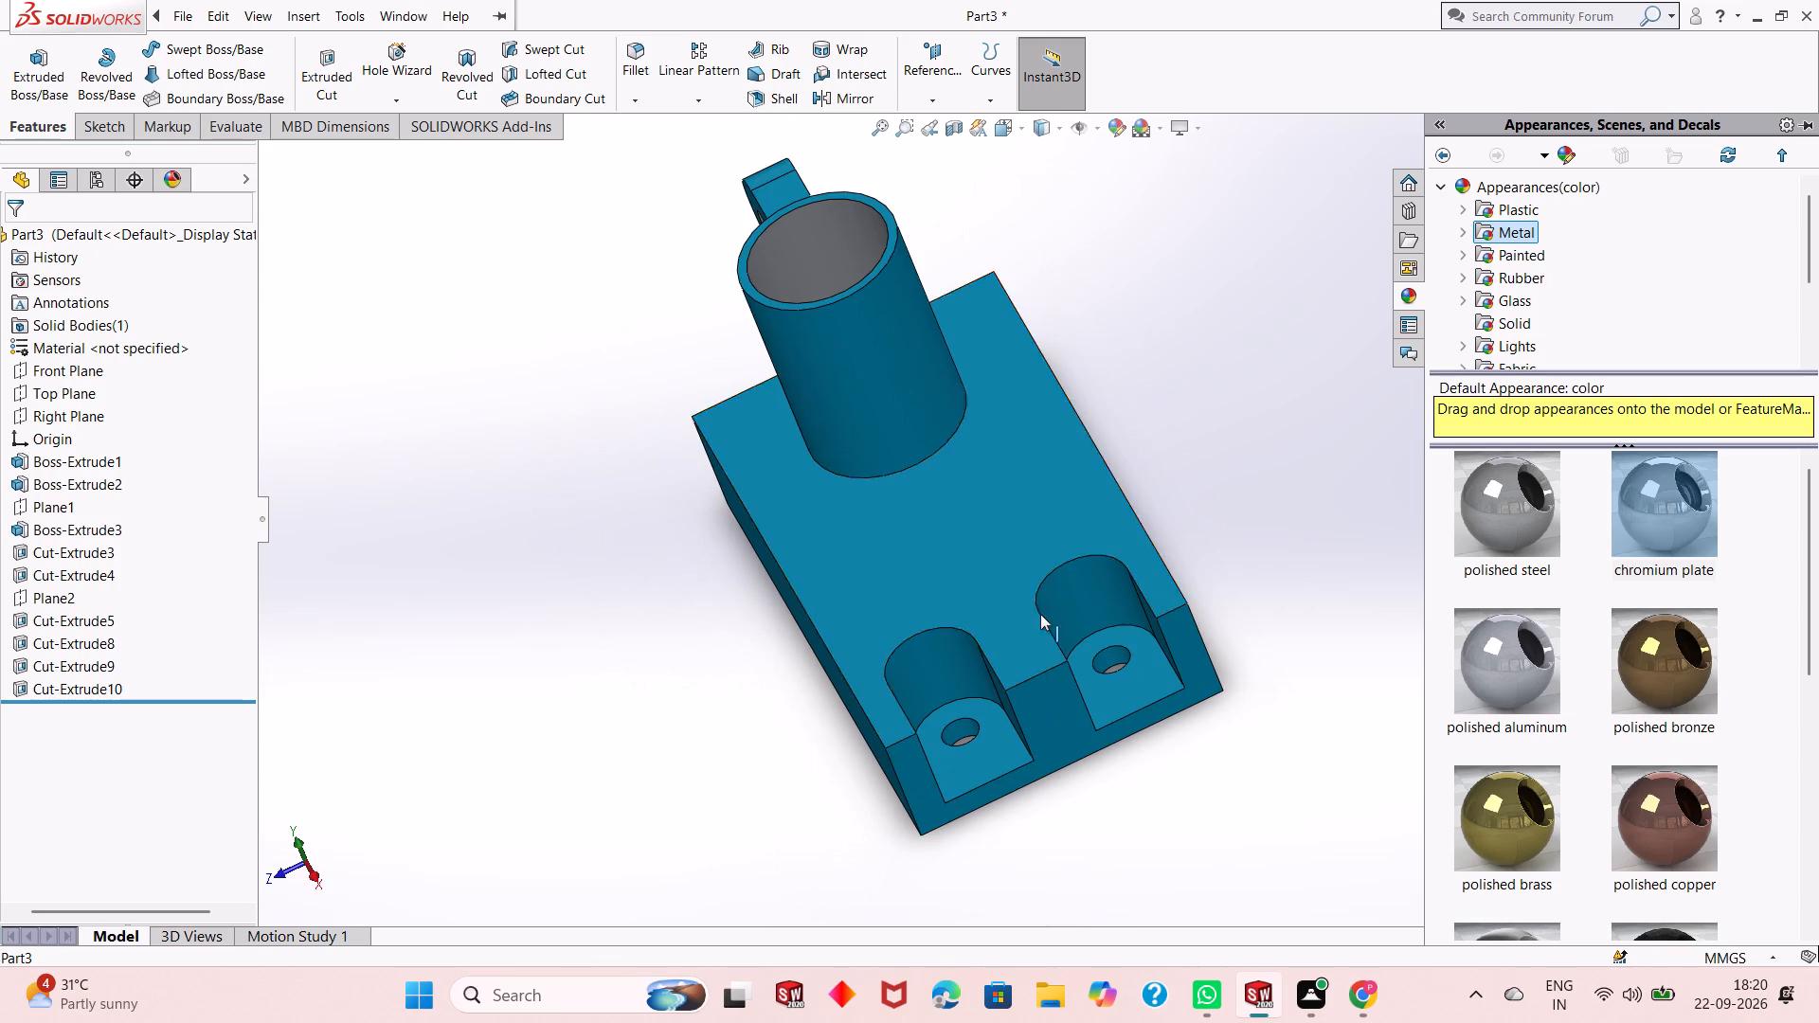
pyautogui.moveTo(1038, 637); pyautogui.dragTo(1044, 628, button='middle')
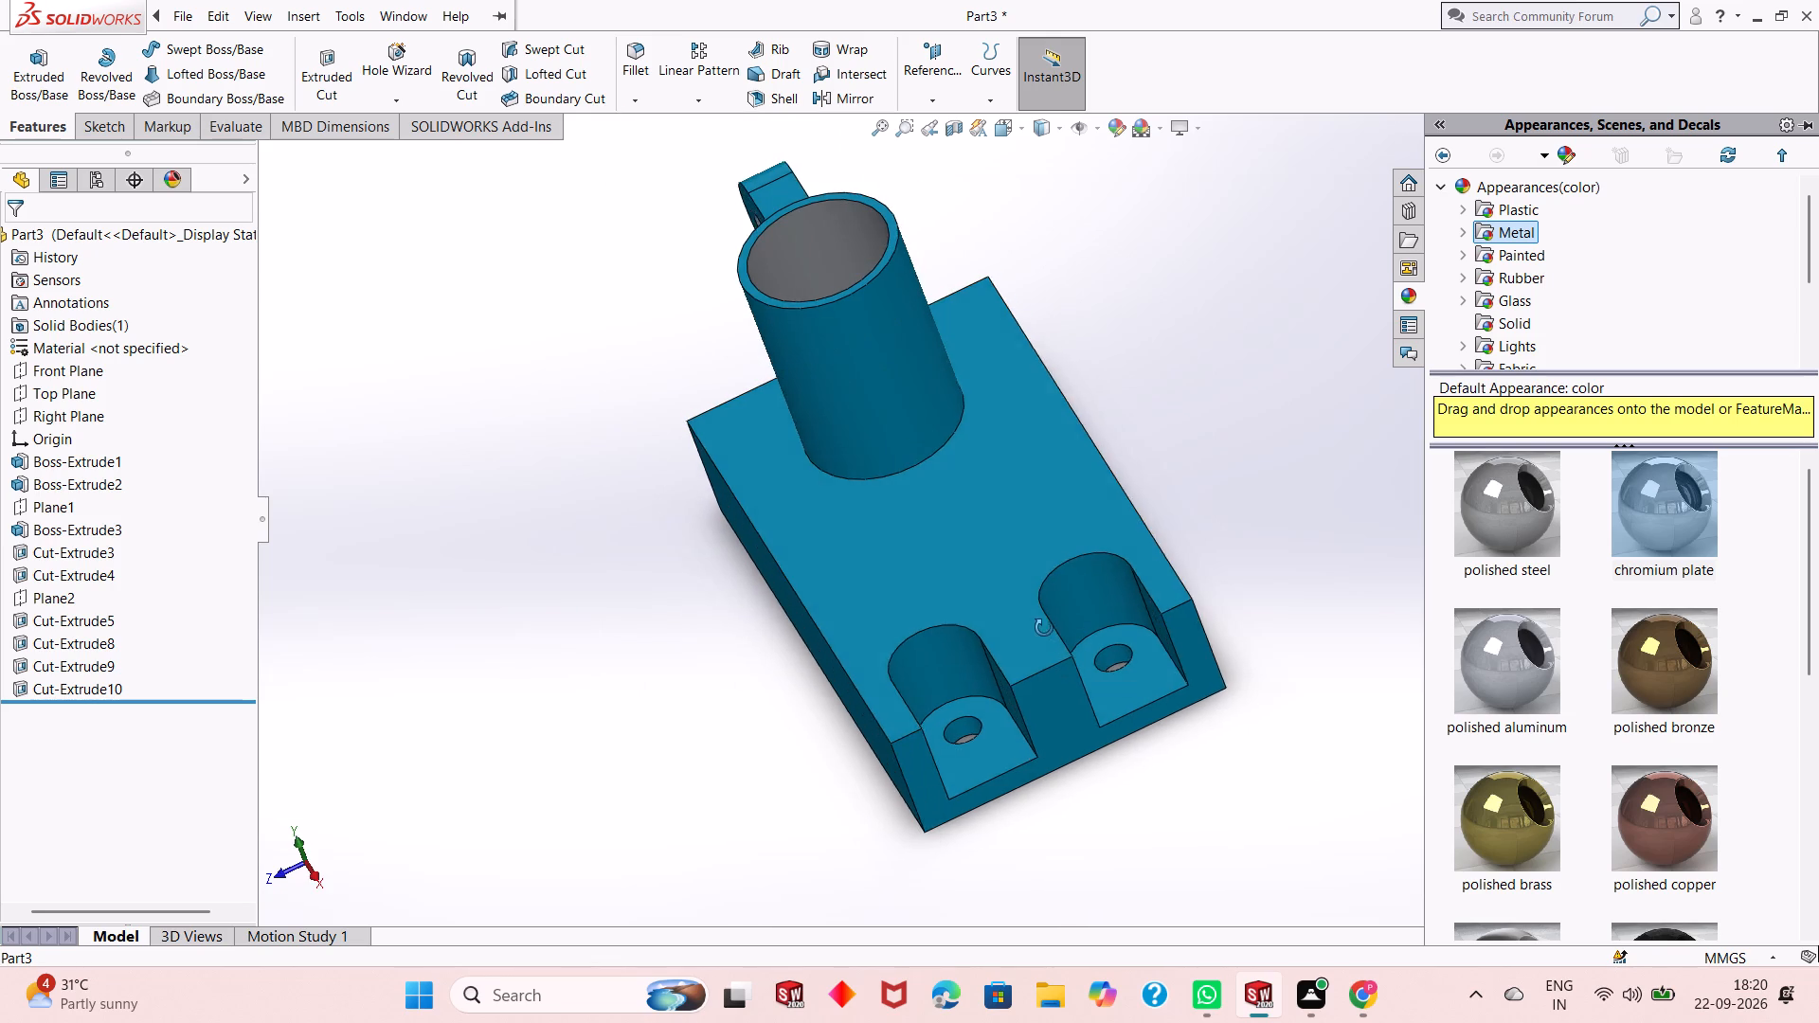
pyautogui.moveTo(1044, 628); pyautogui.dragTo(1068, 673, button='middle')
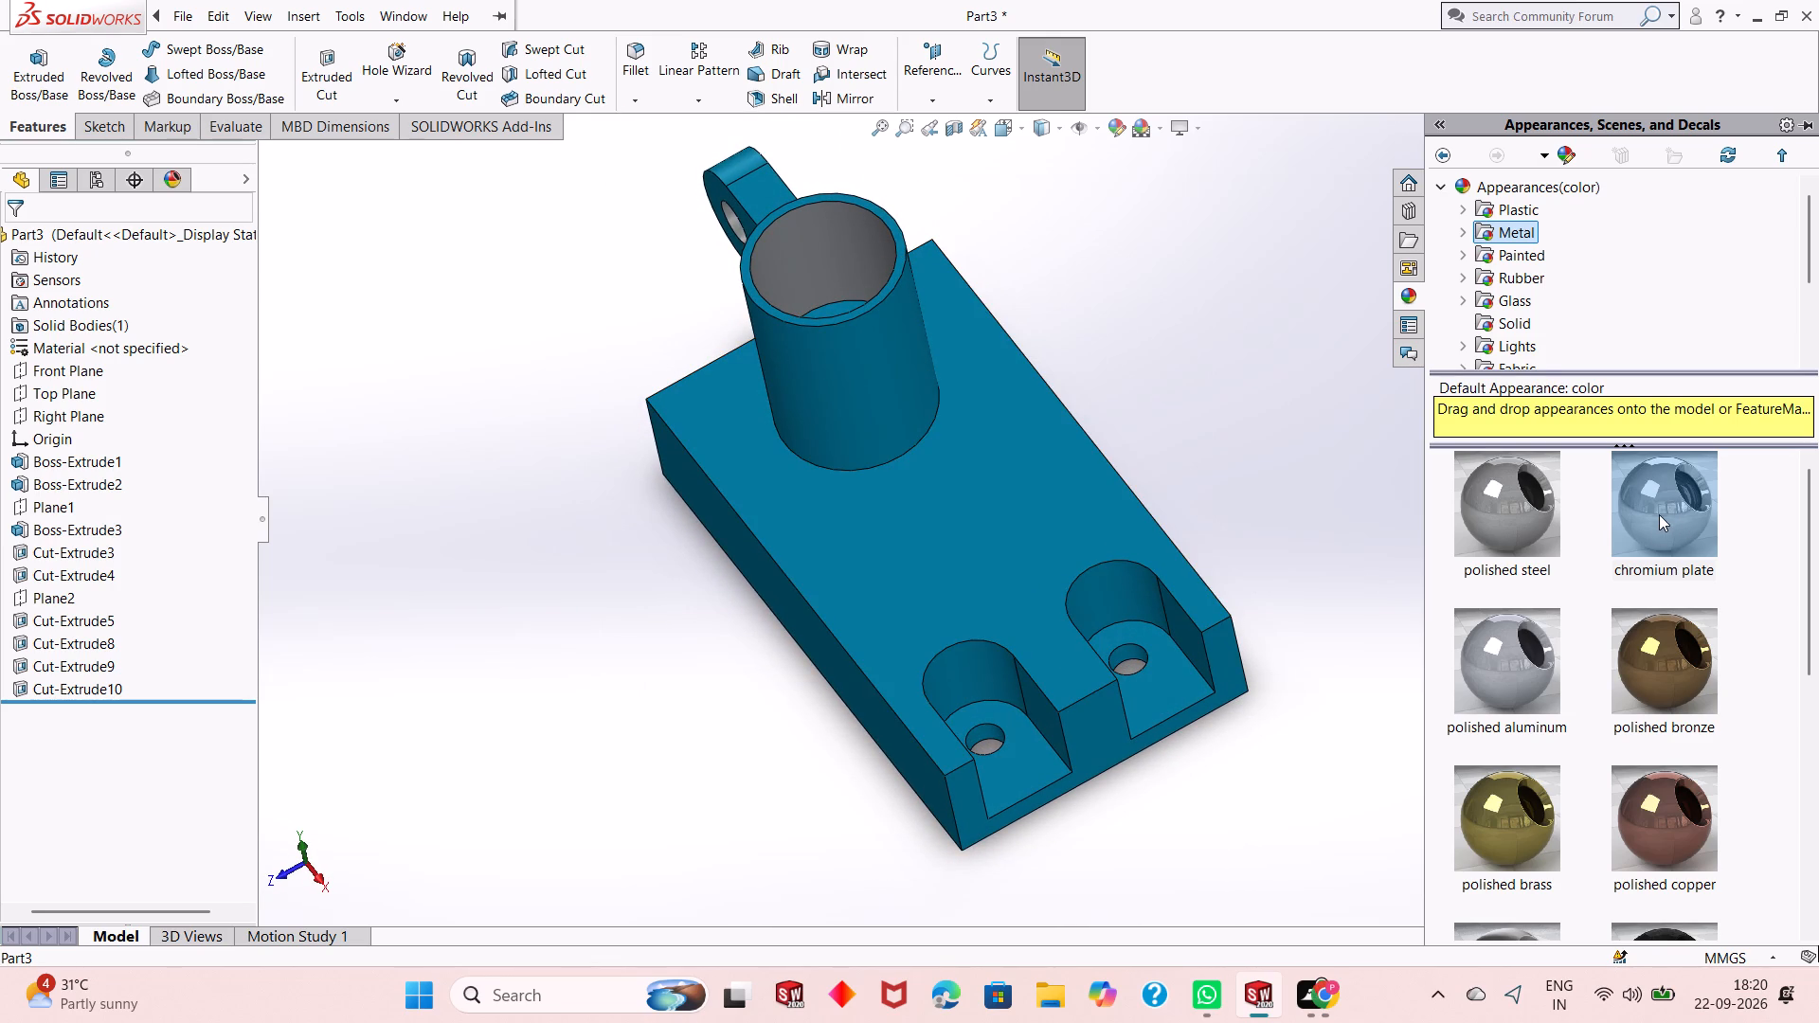
pyautogui.moveTo(1668, 512); pyautogui.dragTo(1132, 591)
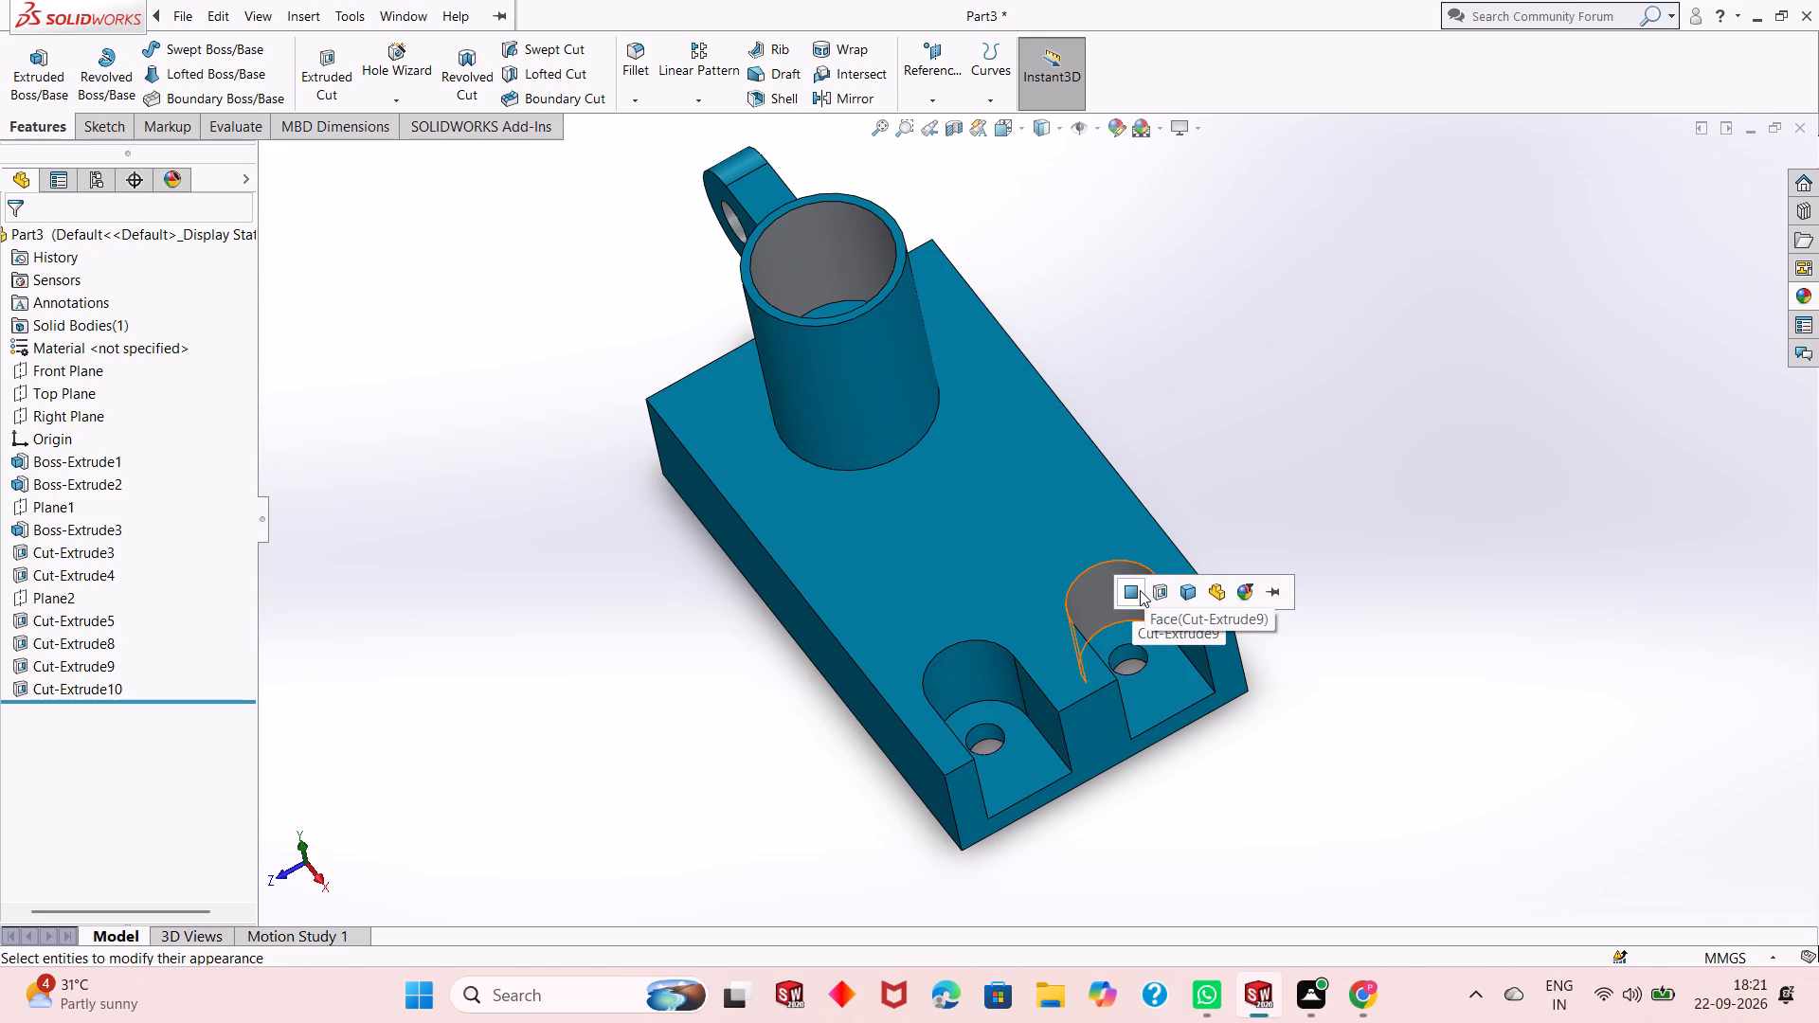
pyautogui.click(1140, 590)
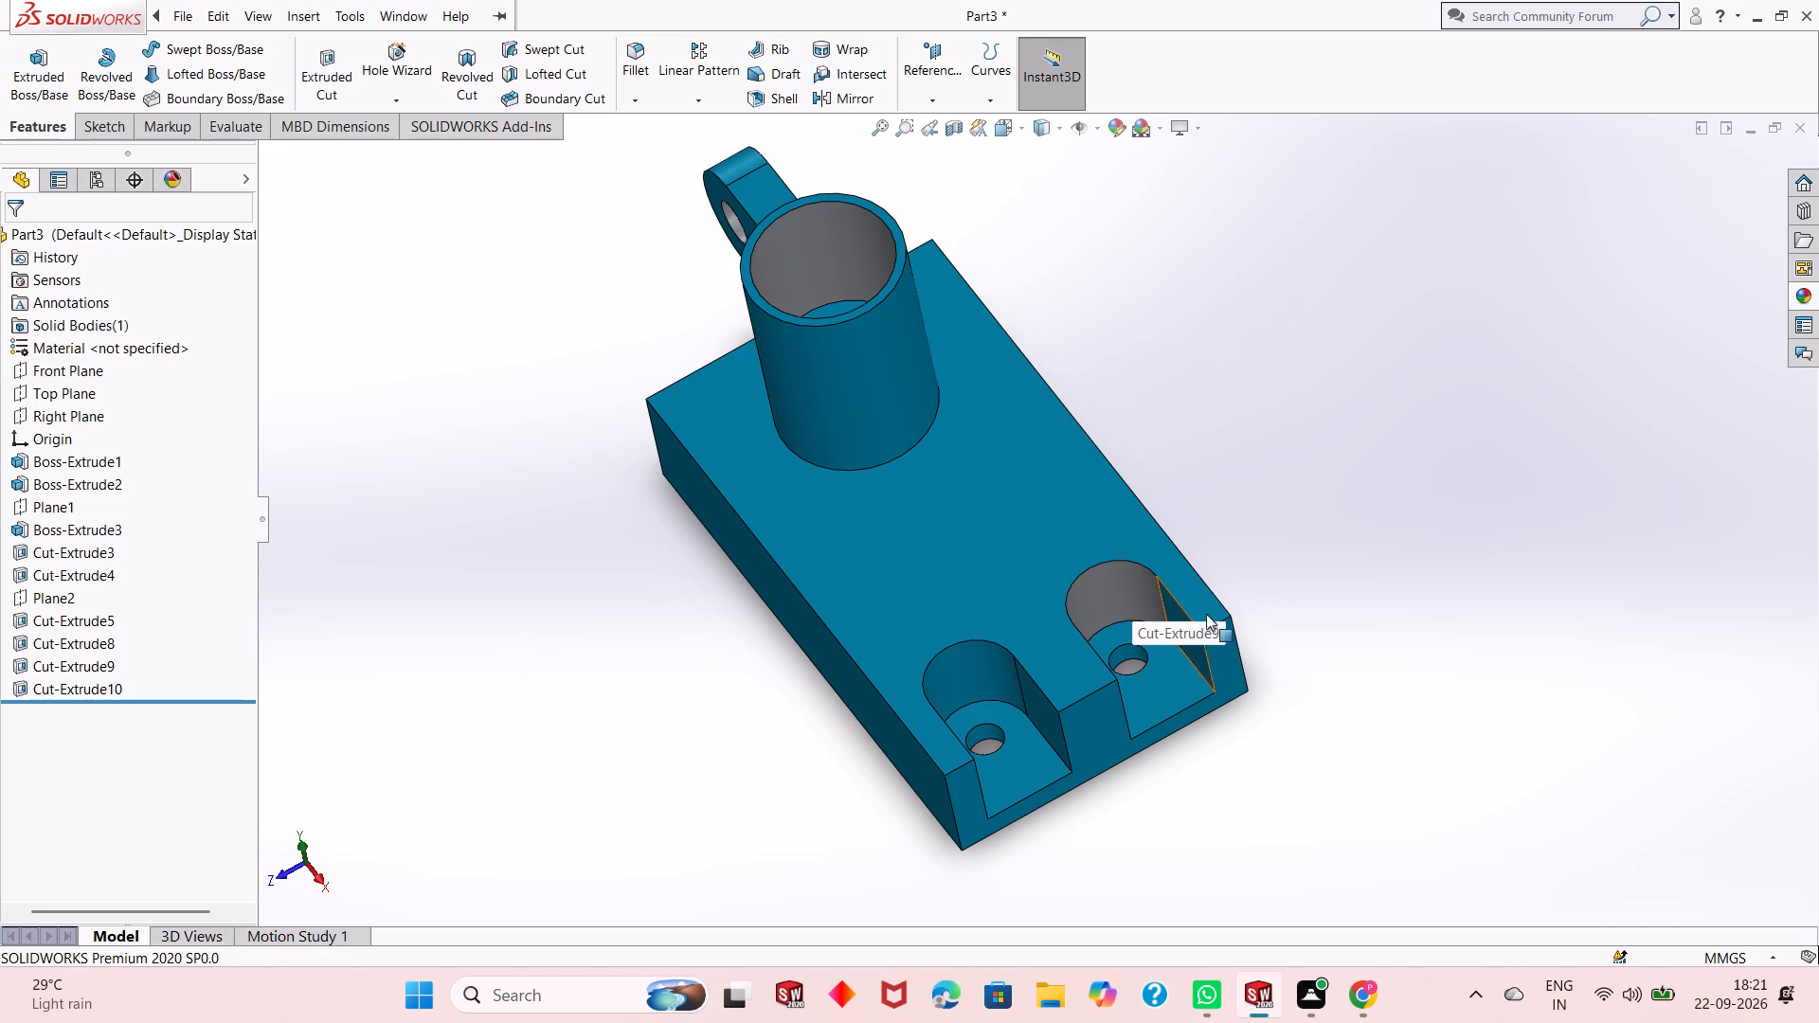
# Apply chromium plate to the rear slot's flat side wall face next to the rib between the two slots.
pyautogui.moveTo(1224, 720); pyautogui.dragTo(1194, 721, button='middle')
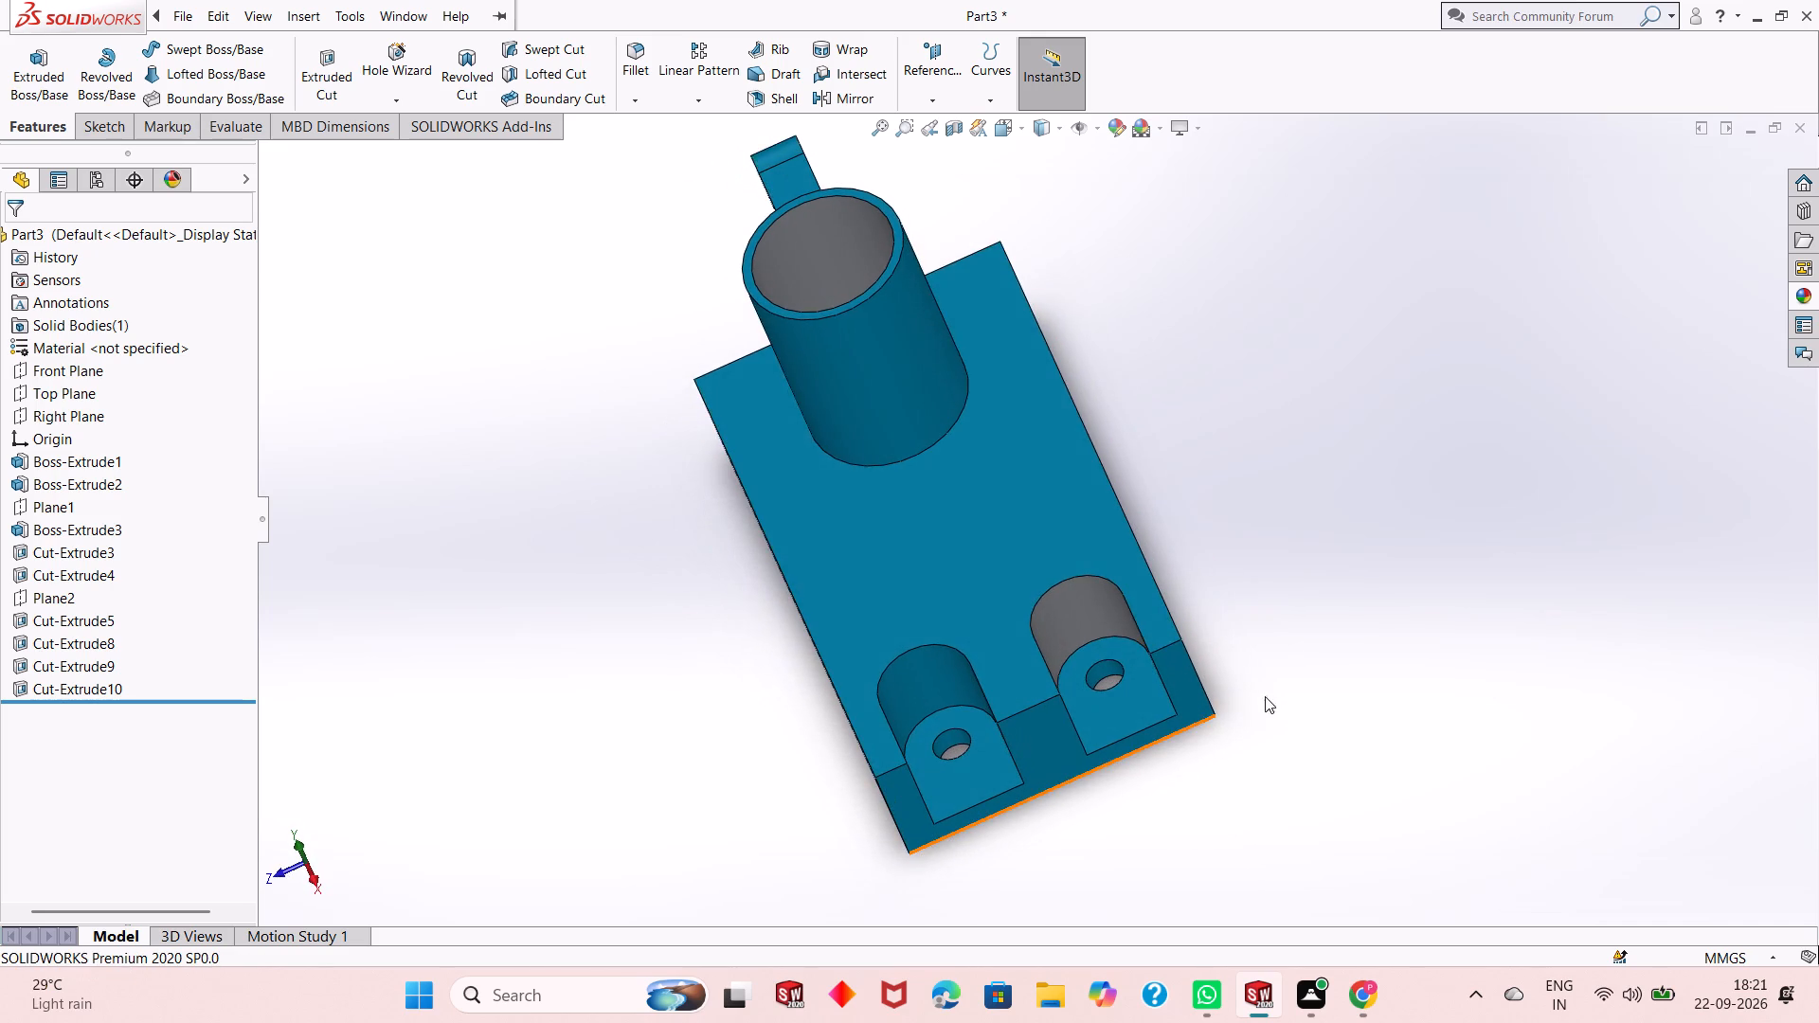
pyautogui.moveTo(1292, 675); pyautogui.dragTo(1240, 715, button='middle')
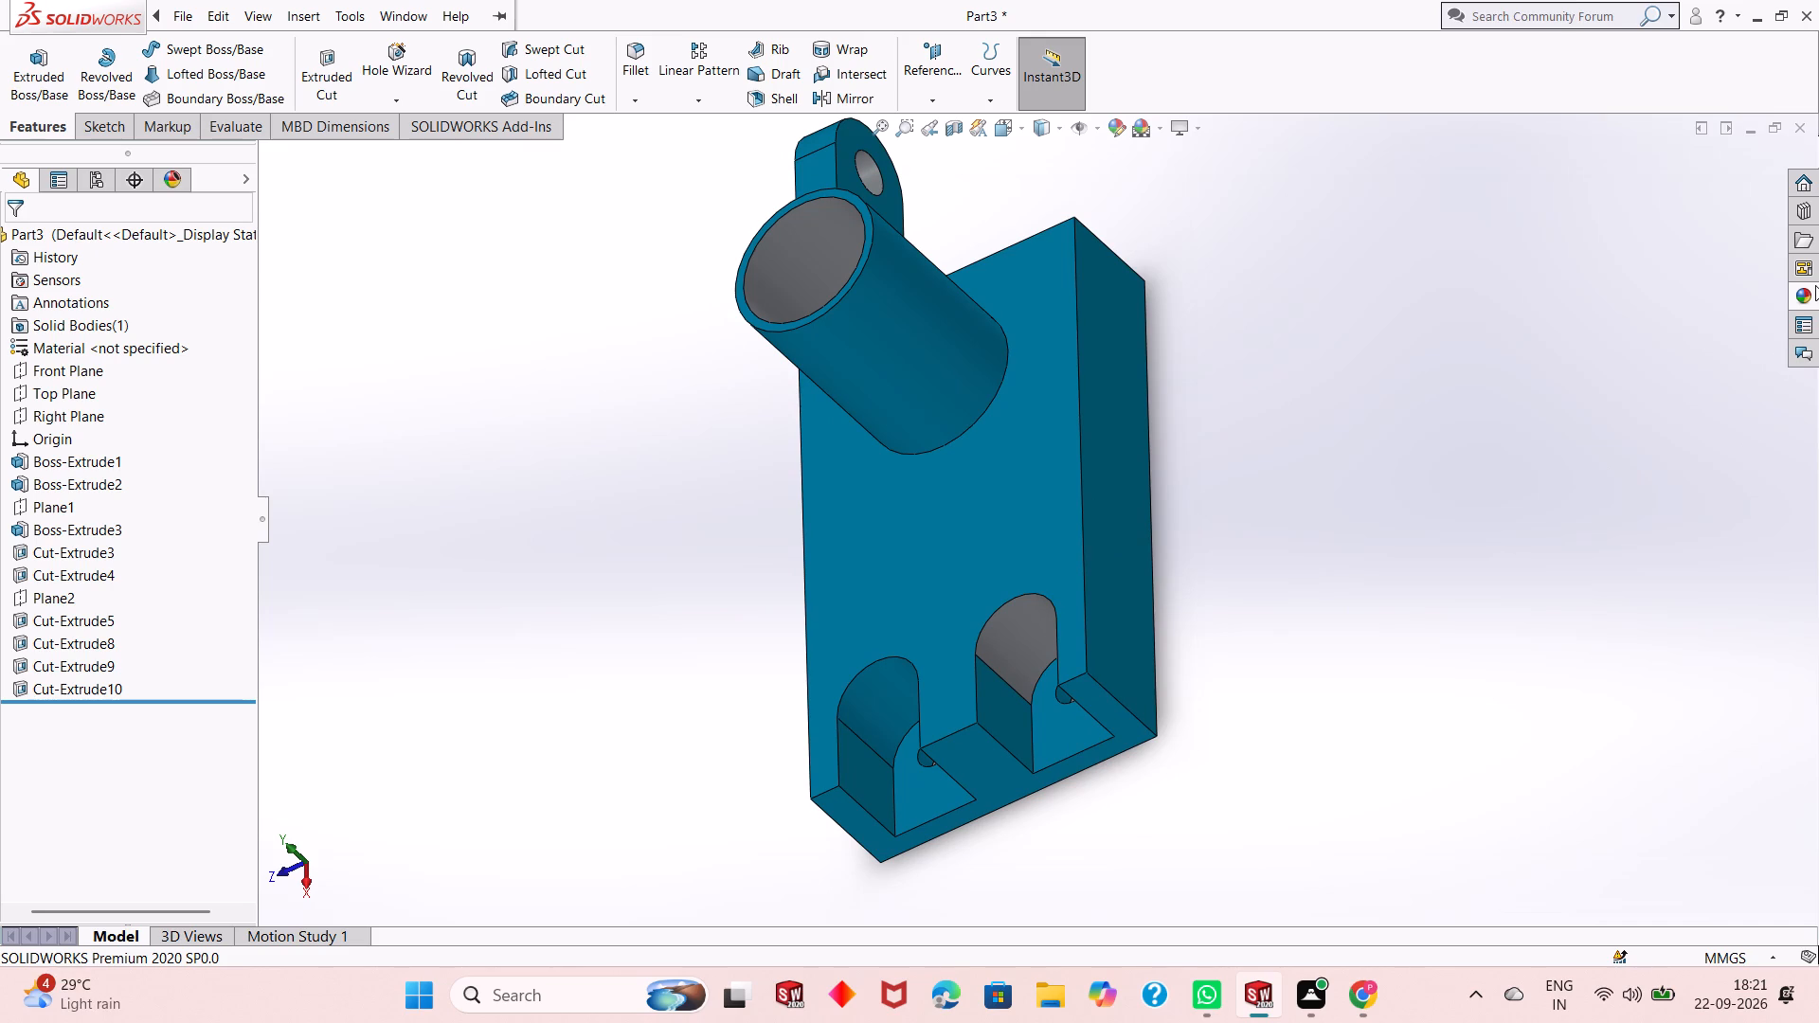
pyautogui.click(1809, 296)
pyautogui.moveTo(1666, 513); pyautogui.dragTo(1013, 708)
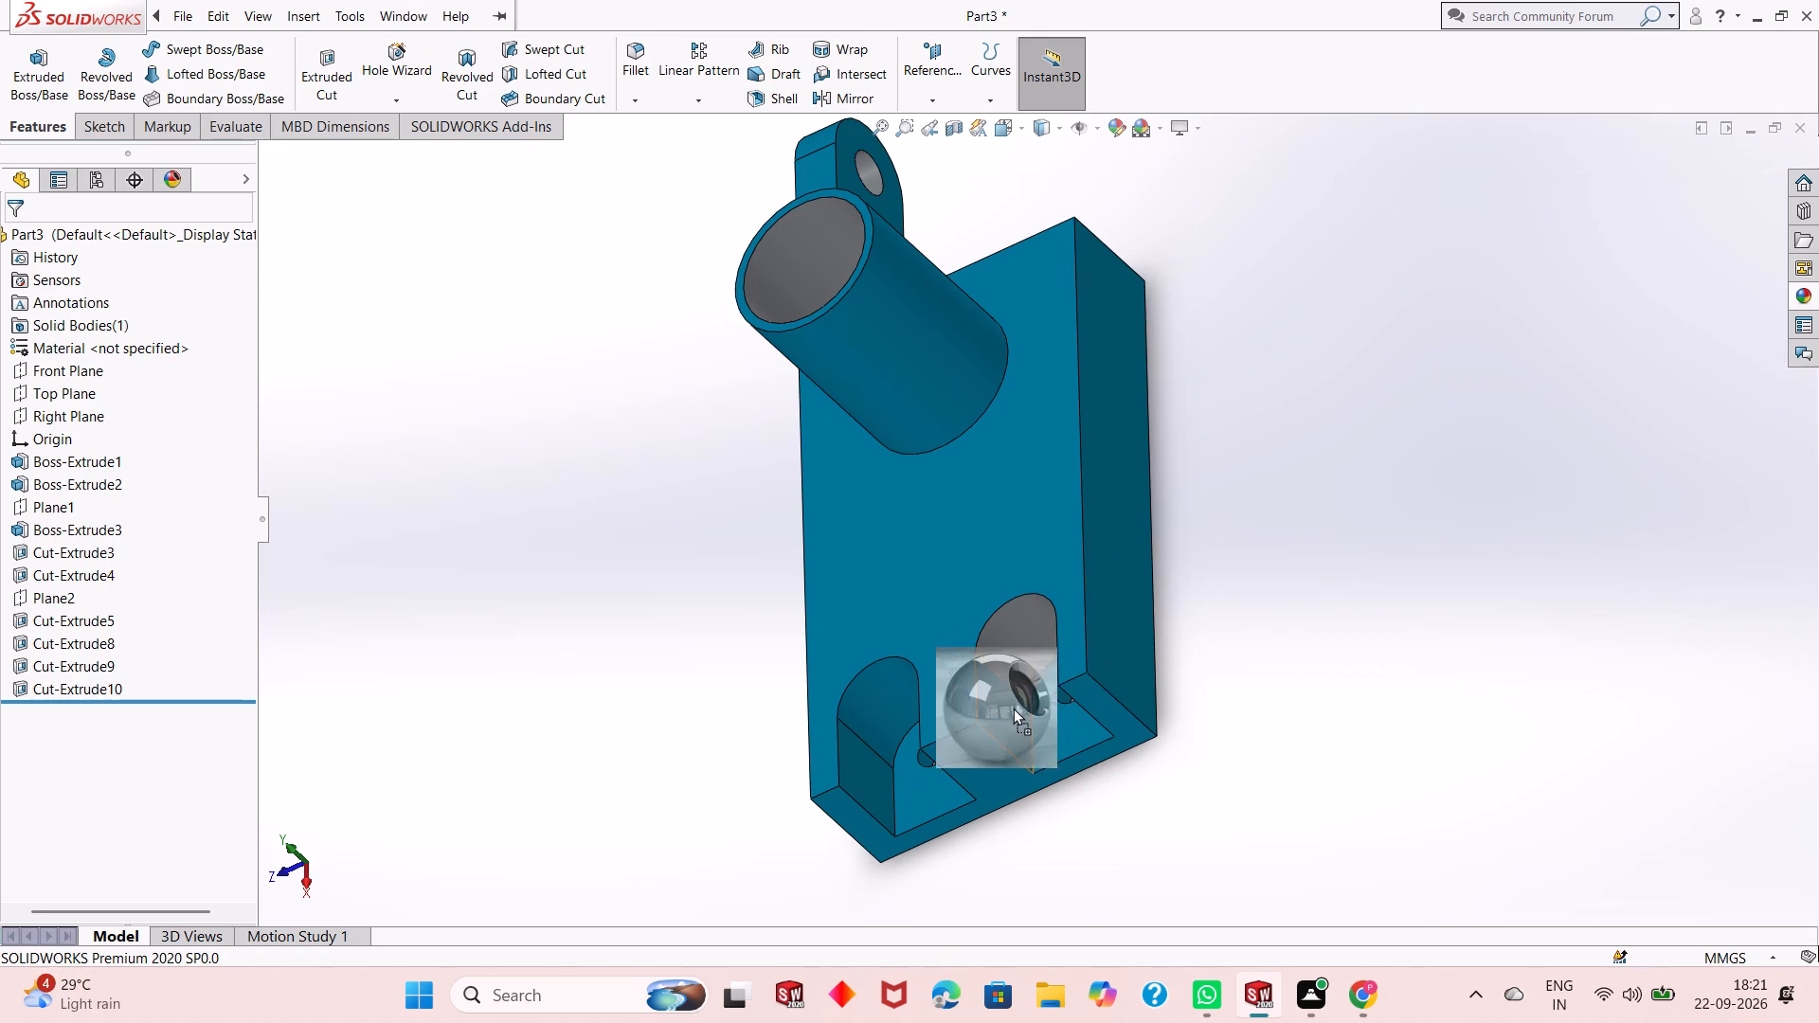
pyautogui.moveTo(1013, 708); pyautogui.dragTo(1009, 713)
pyautogui.click(1009, 713)
# Apply chromium plate to the rear slot's opposite flat side wall face, along the block's outer long side.
pyautogui.moveTo(1098, 738); pyautogui.dragTo(1206, 653, button='middle')
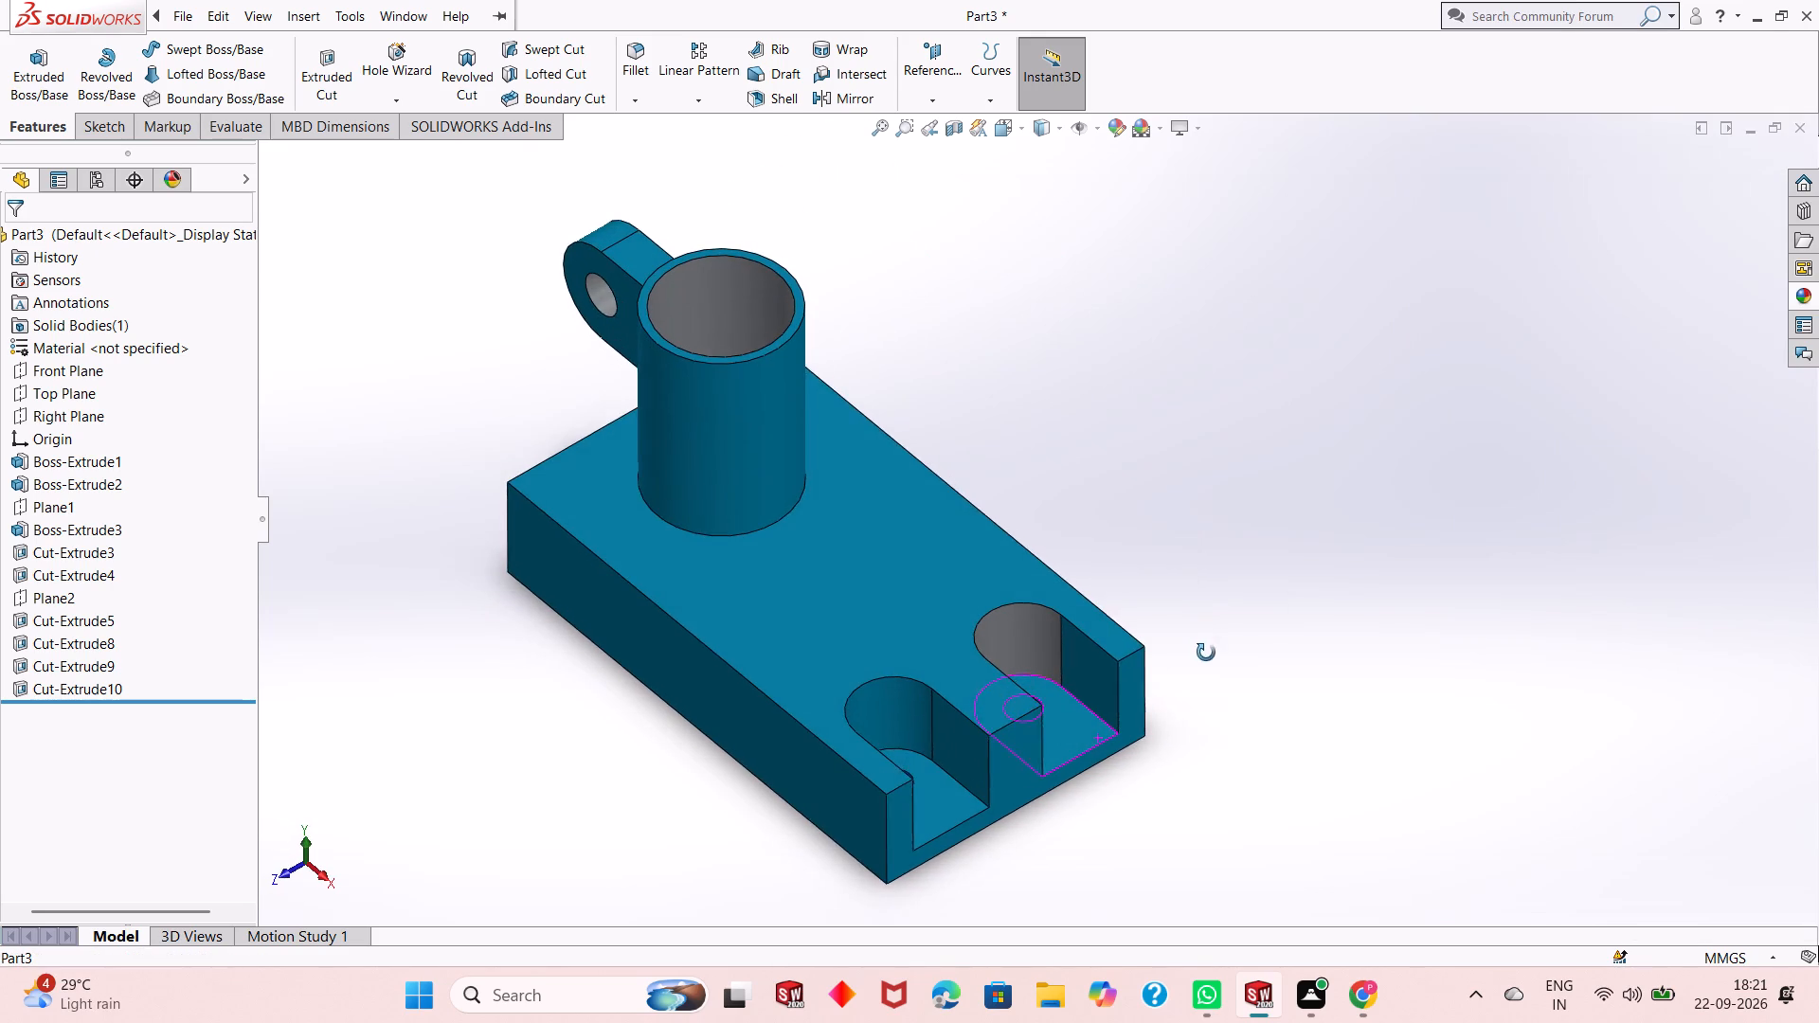
pyautogui.moveTo(1206, 653); pyautogui.dragTo(1208, 658, button='middle')
pyautogui.click(1797, 301)
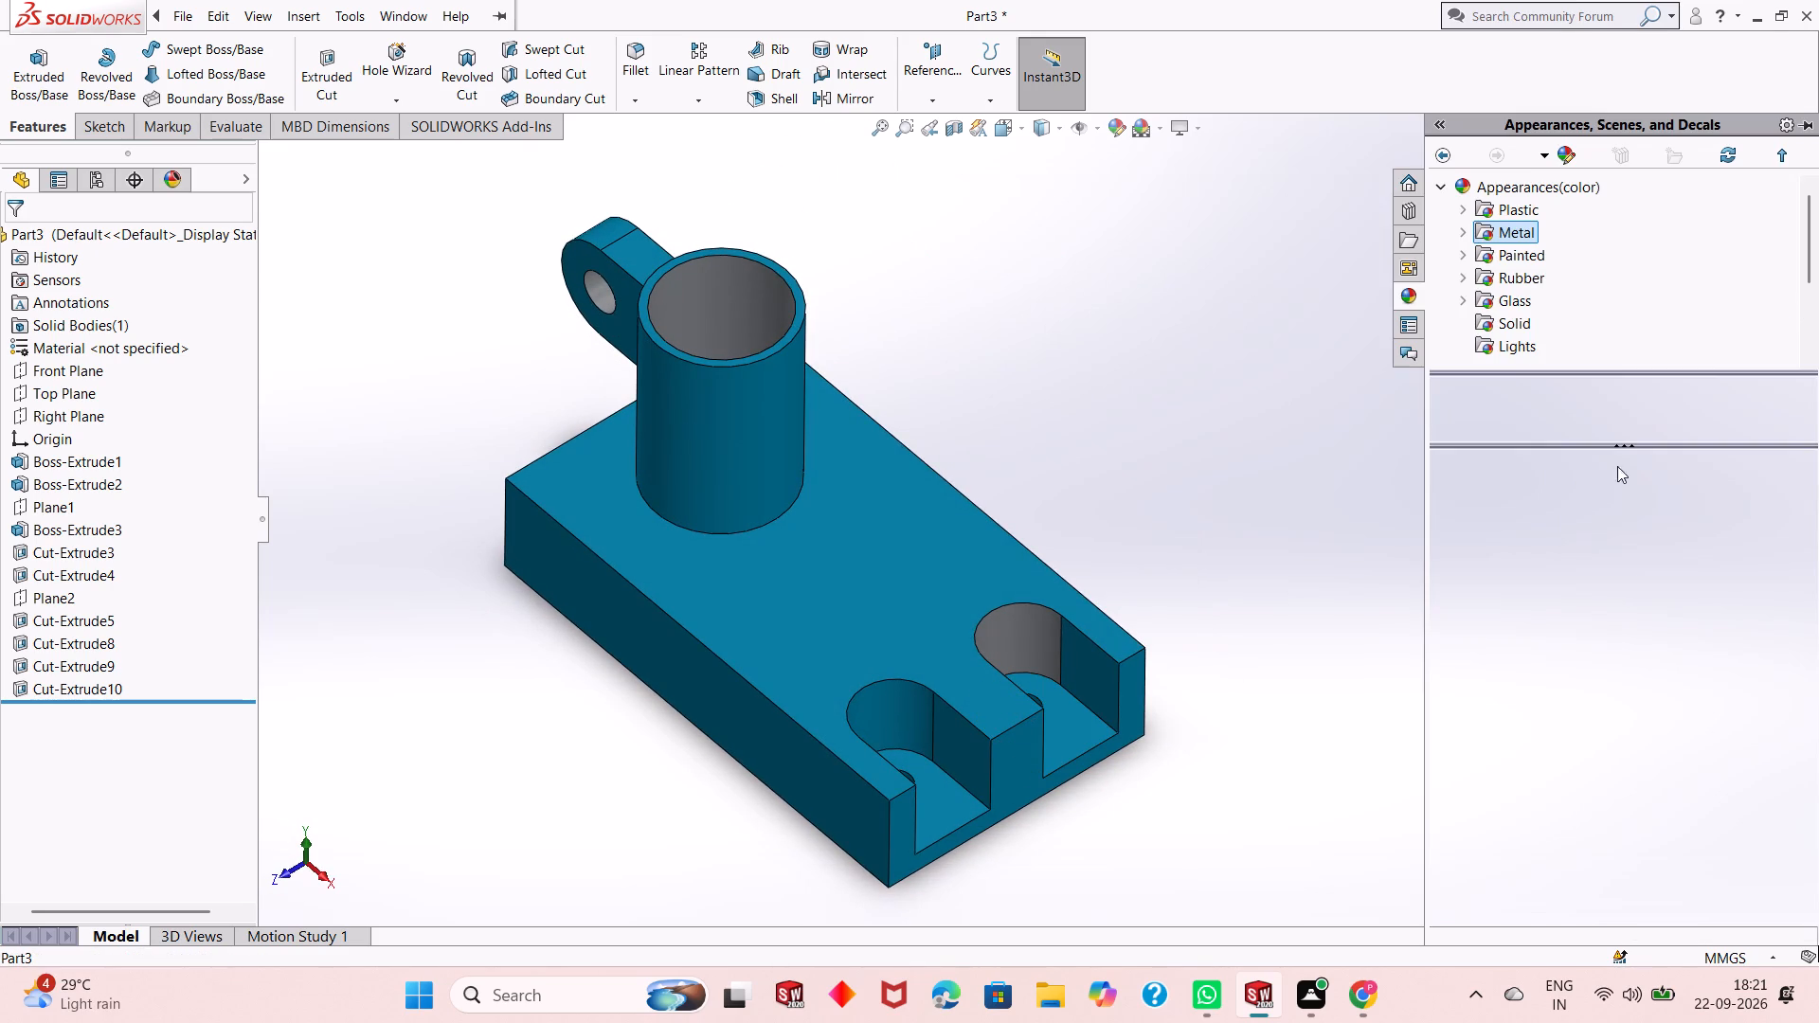
pyautogui.moveTo(1667, 518); pyautogui.dragTo(1087, 668)
pyautogui.click(1087, 668)
# Apply chromium plate to the inner wall face of the hole in the rear slot's floor.
pyautogui.moveTo(1135, 751); pyautogui.dragTo(1096, 814, button='middle')
pyautogui.scroll(-3, 1056, 777)
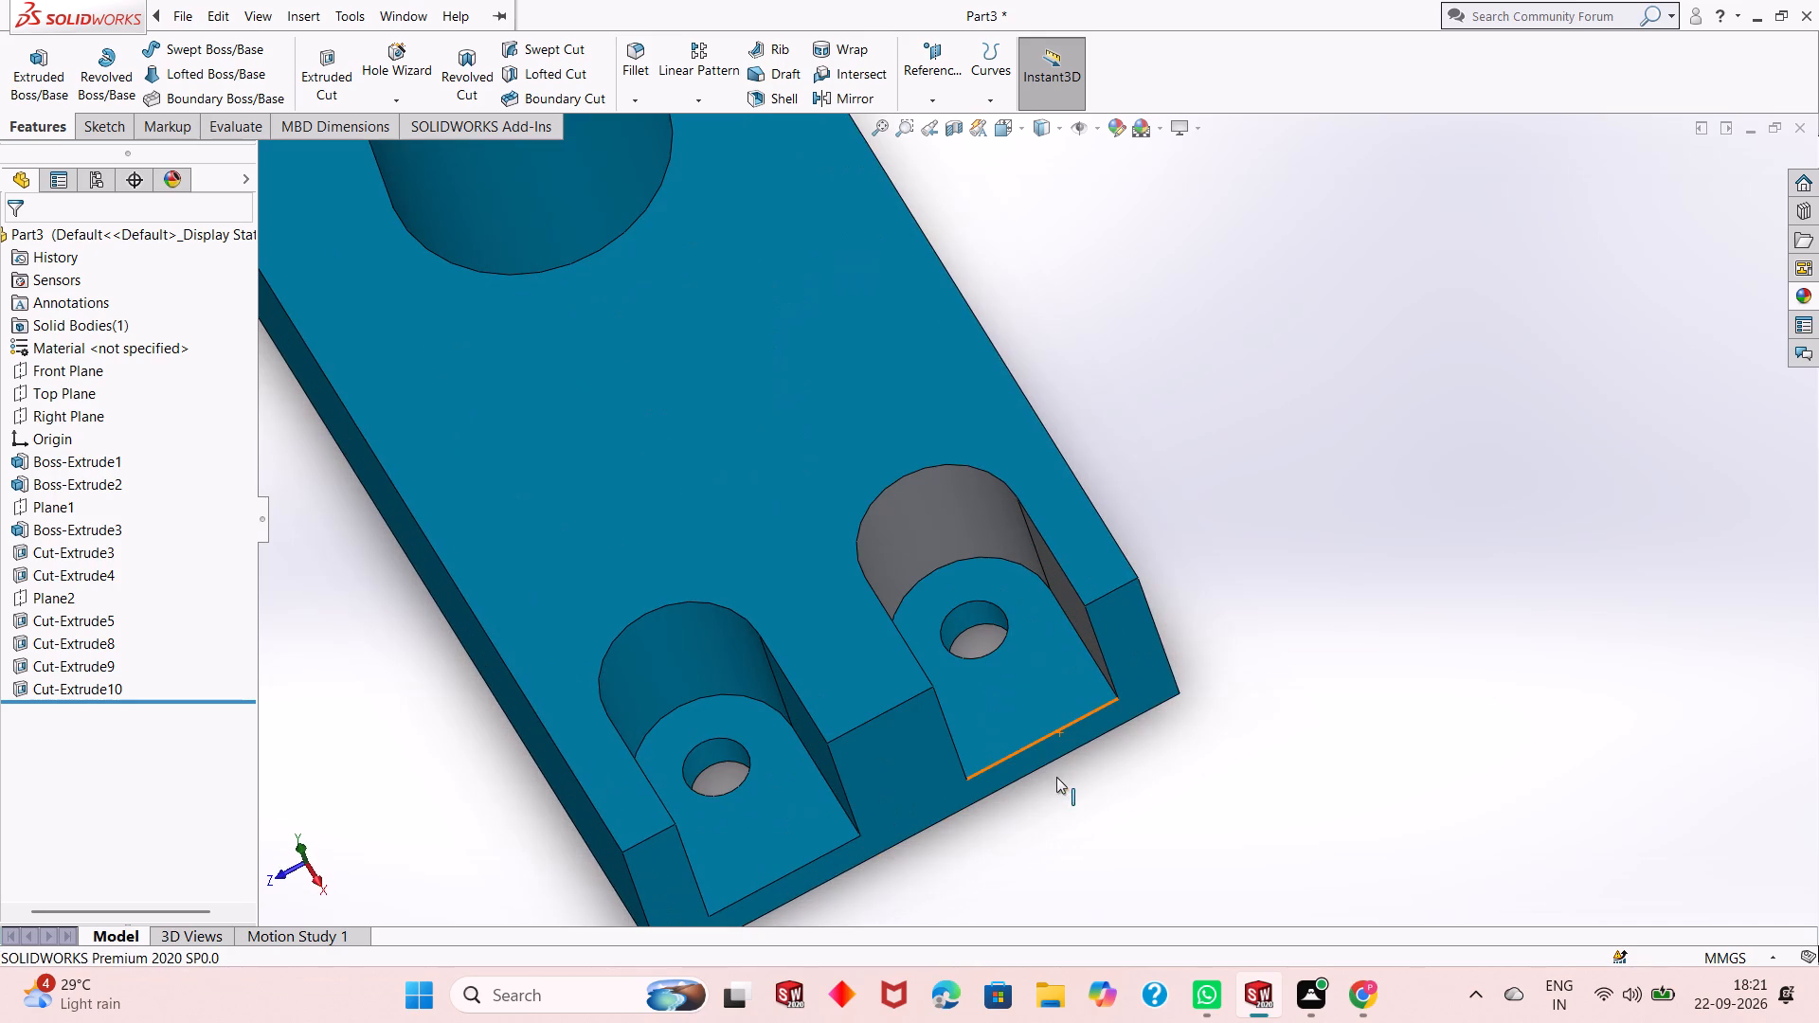
pyautogui.click(1807, 301)
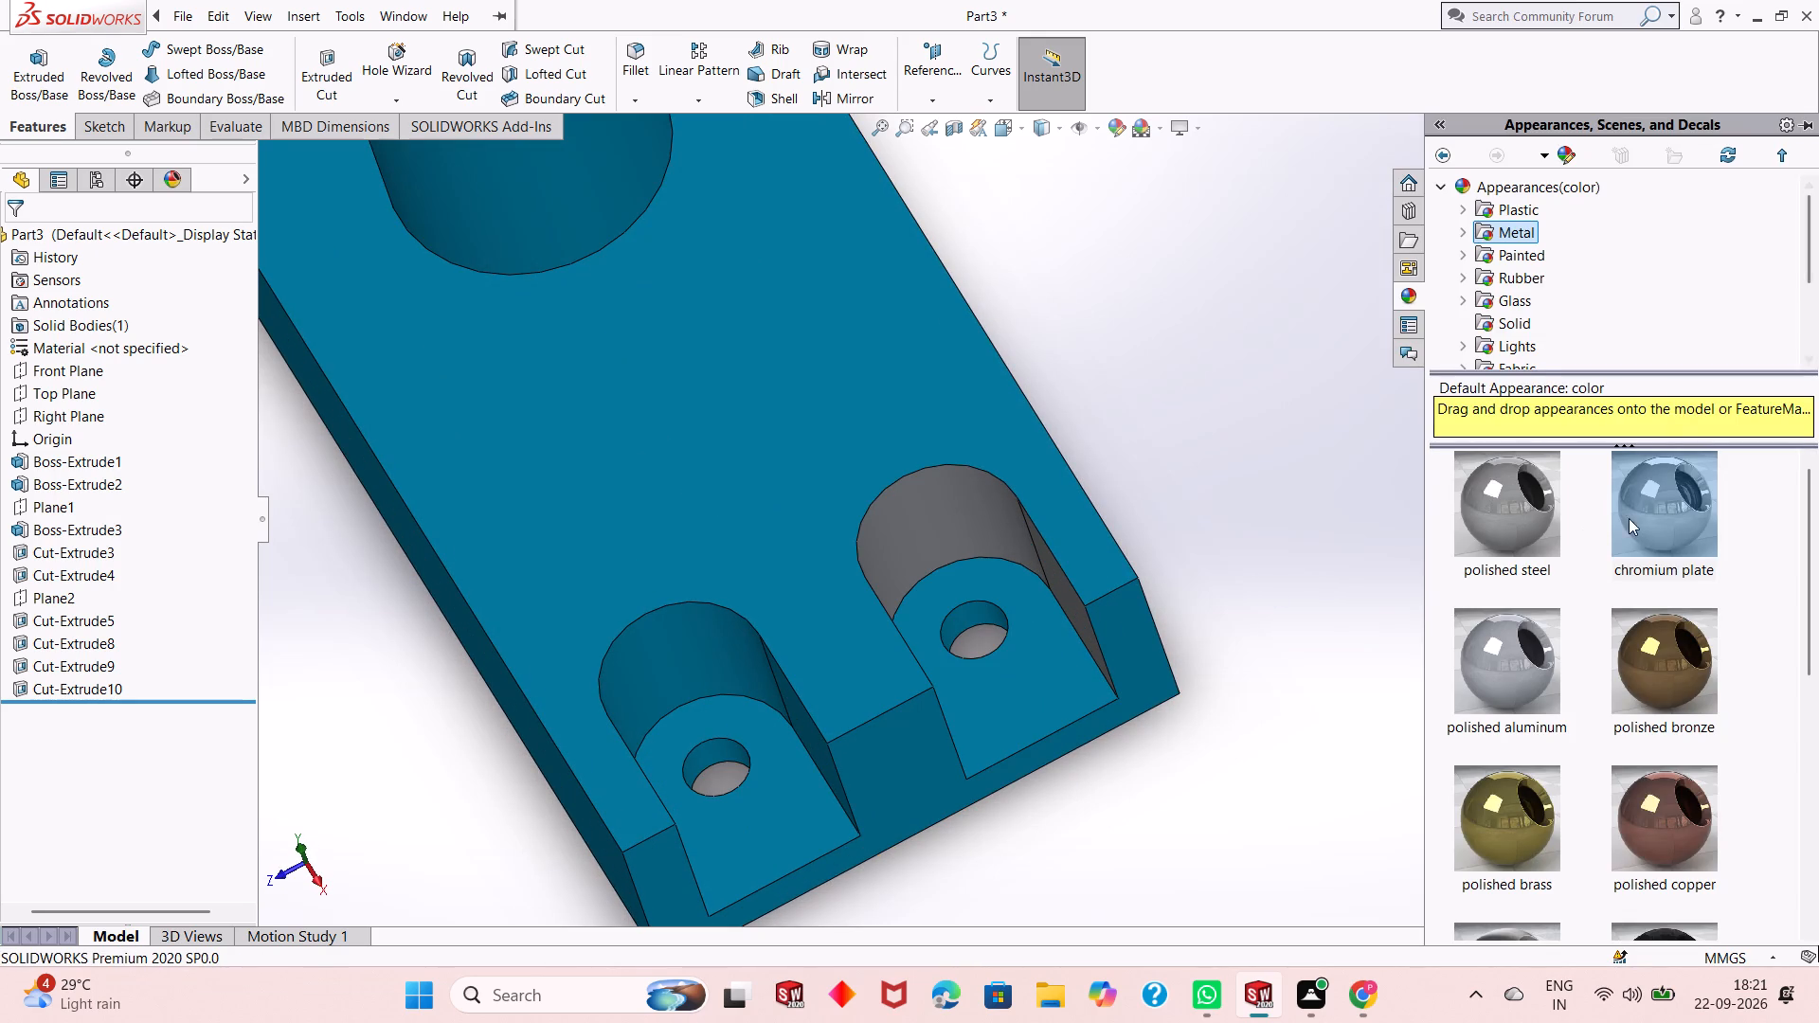
pyautogui.moveTo(1662, 513); pyautogui.dragTo(964, 619)
pyautogui.click(964, 619)
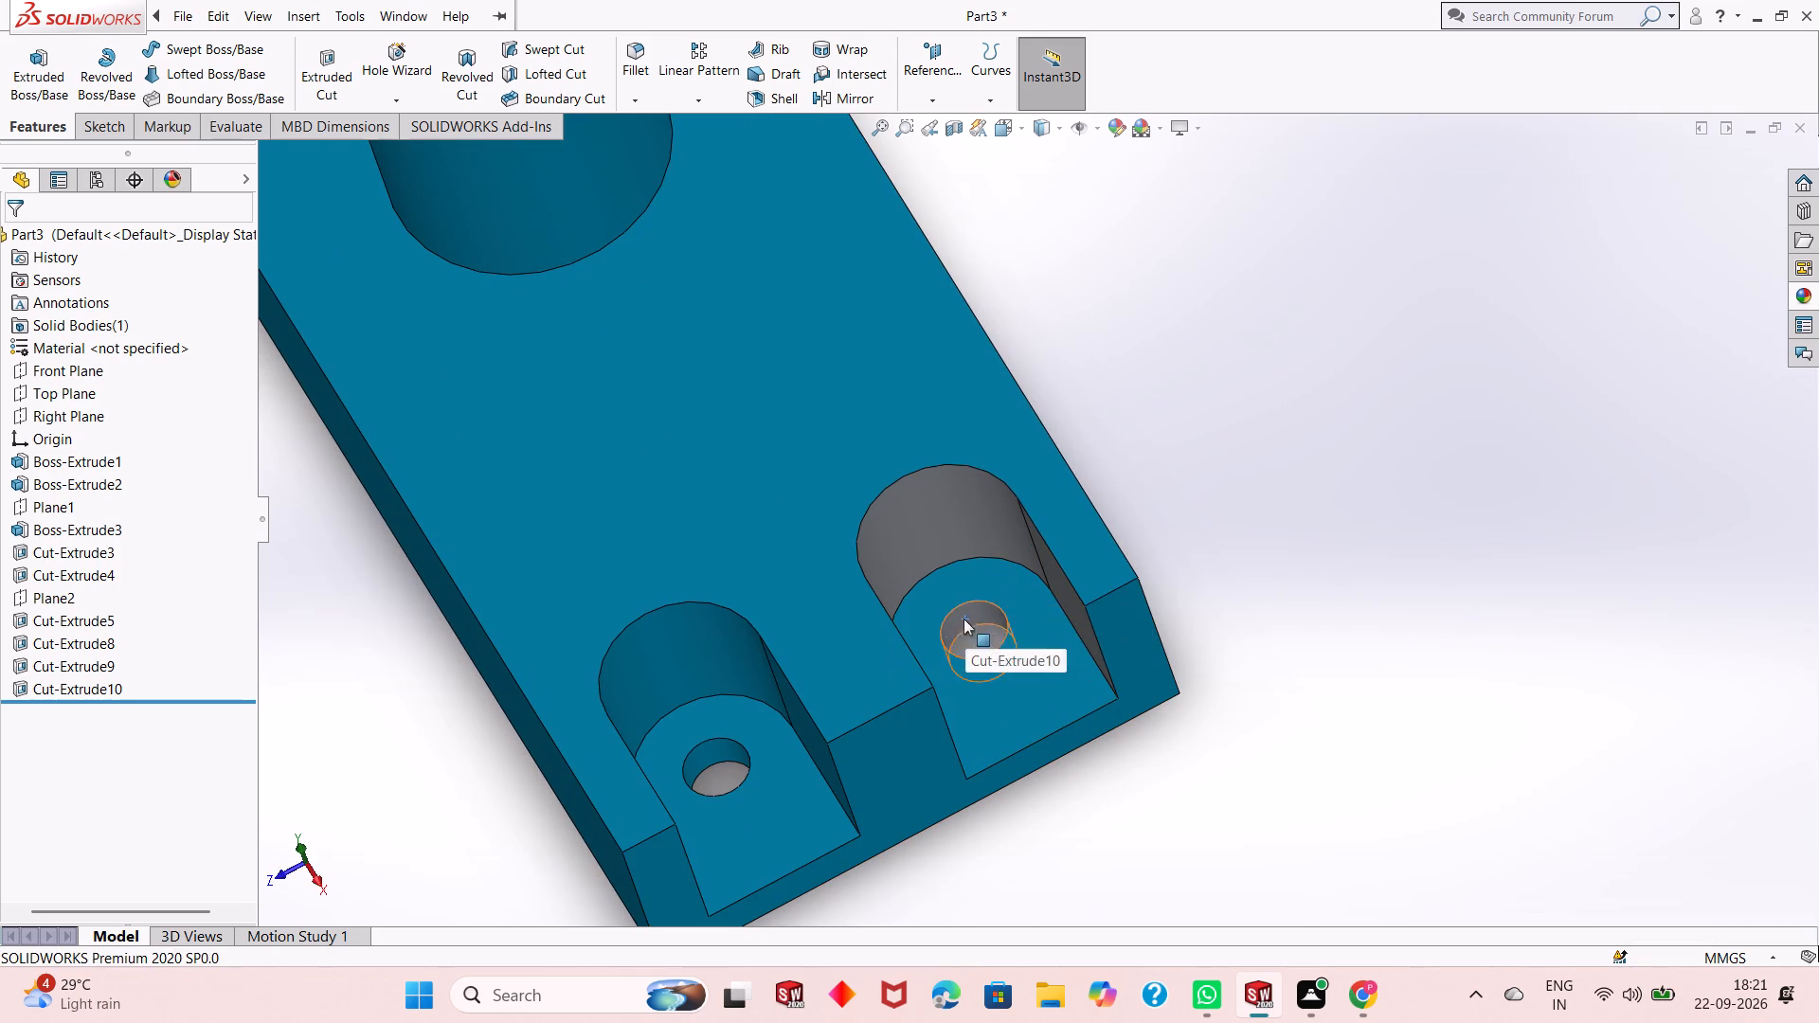
# Apply chromium plate to the curved end wall face of the front (+Z side) end slot.
pyautogui.scroll(2, 1039, 709)
pyautogui.scroll(-1, 749, 655)
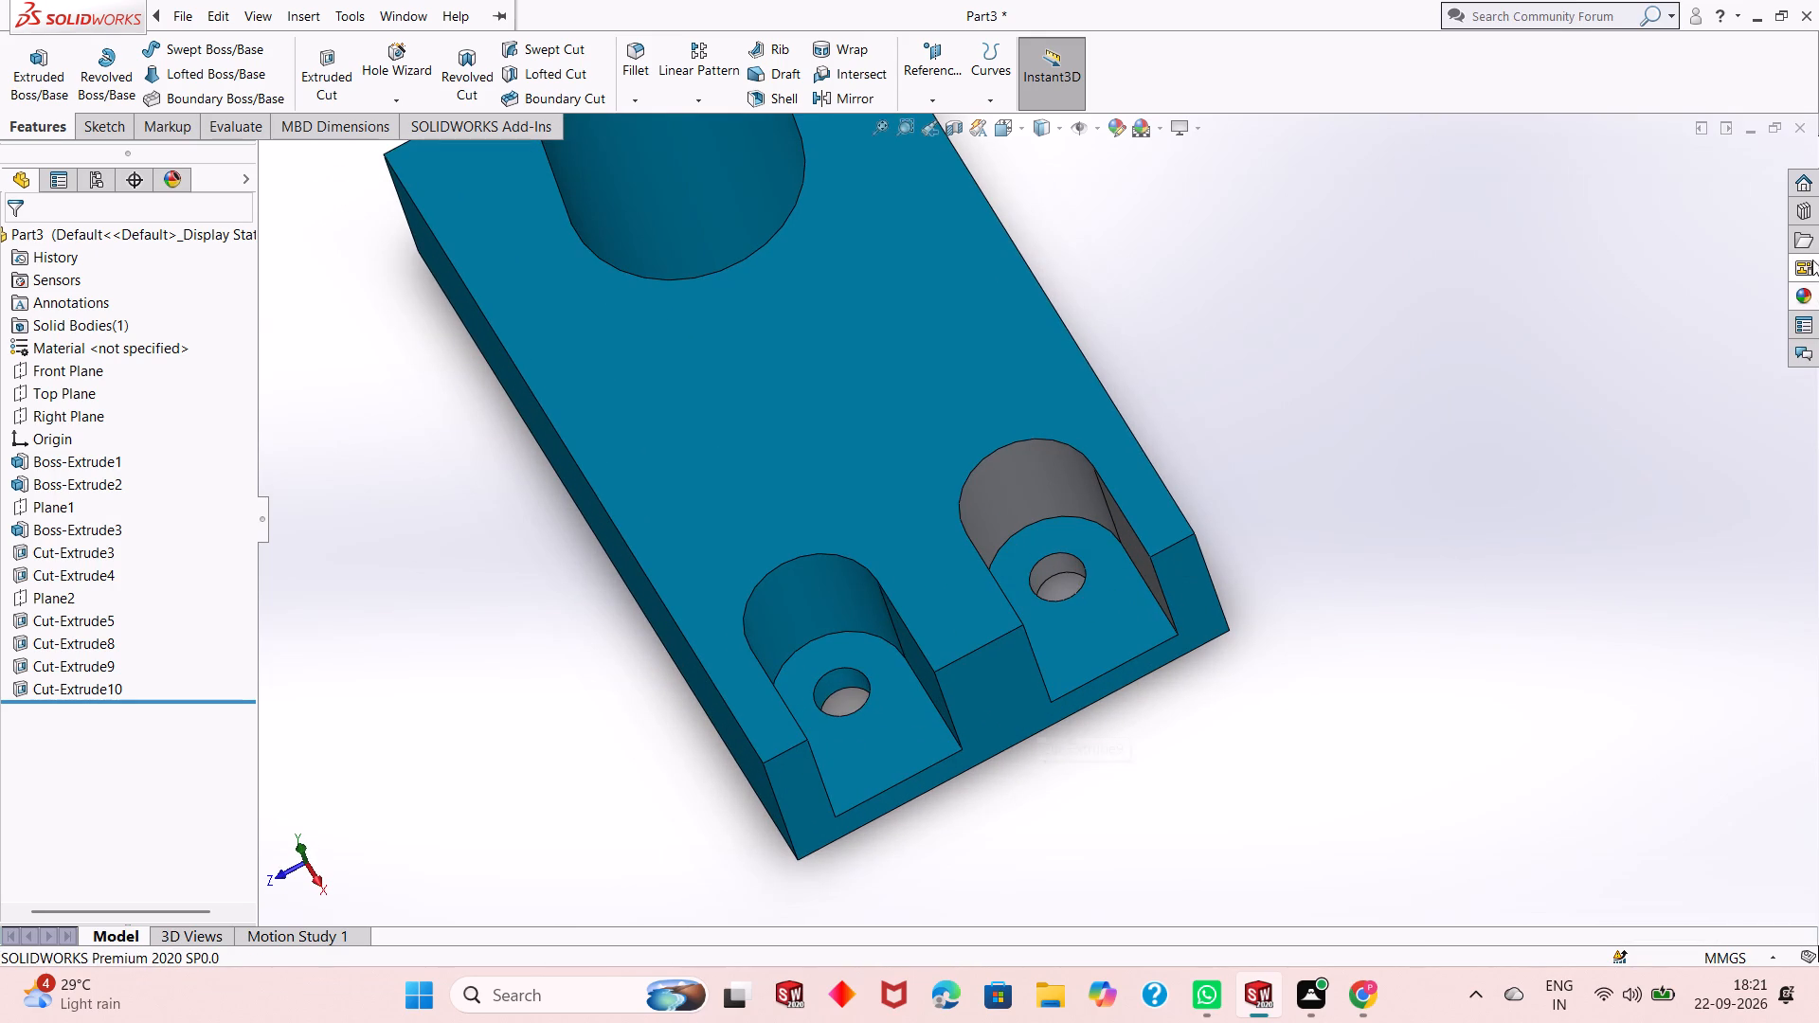
pyautogui.click(1810, 295)
pyautogui.moveTo(1648, 501); pyautogui.dragTo(817, 588)
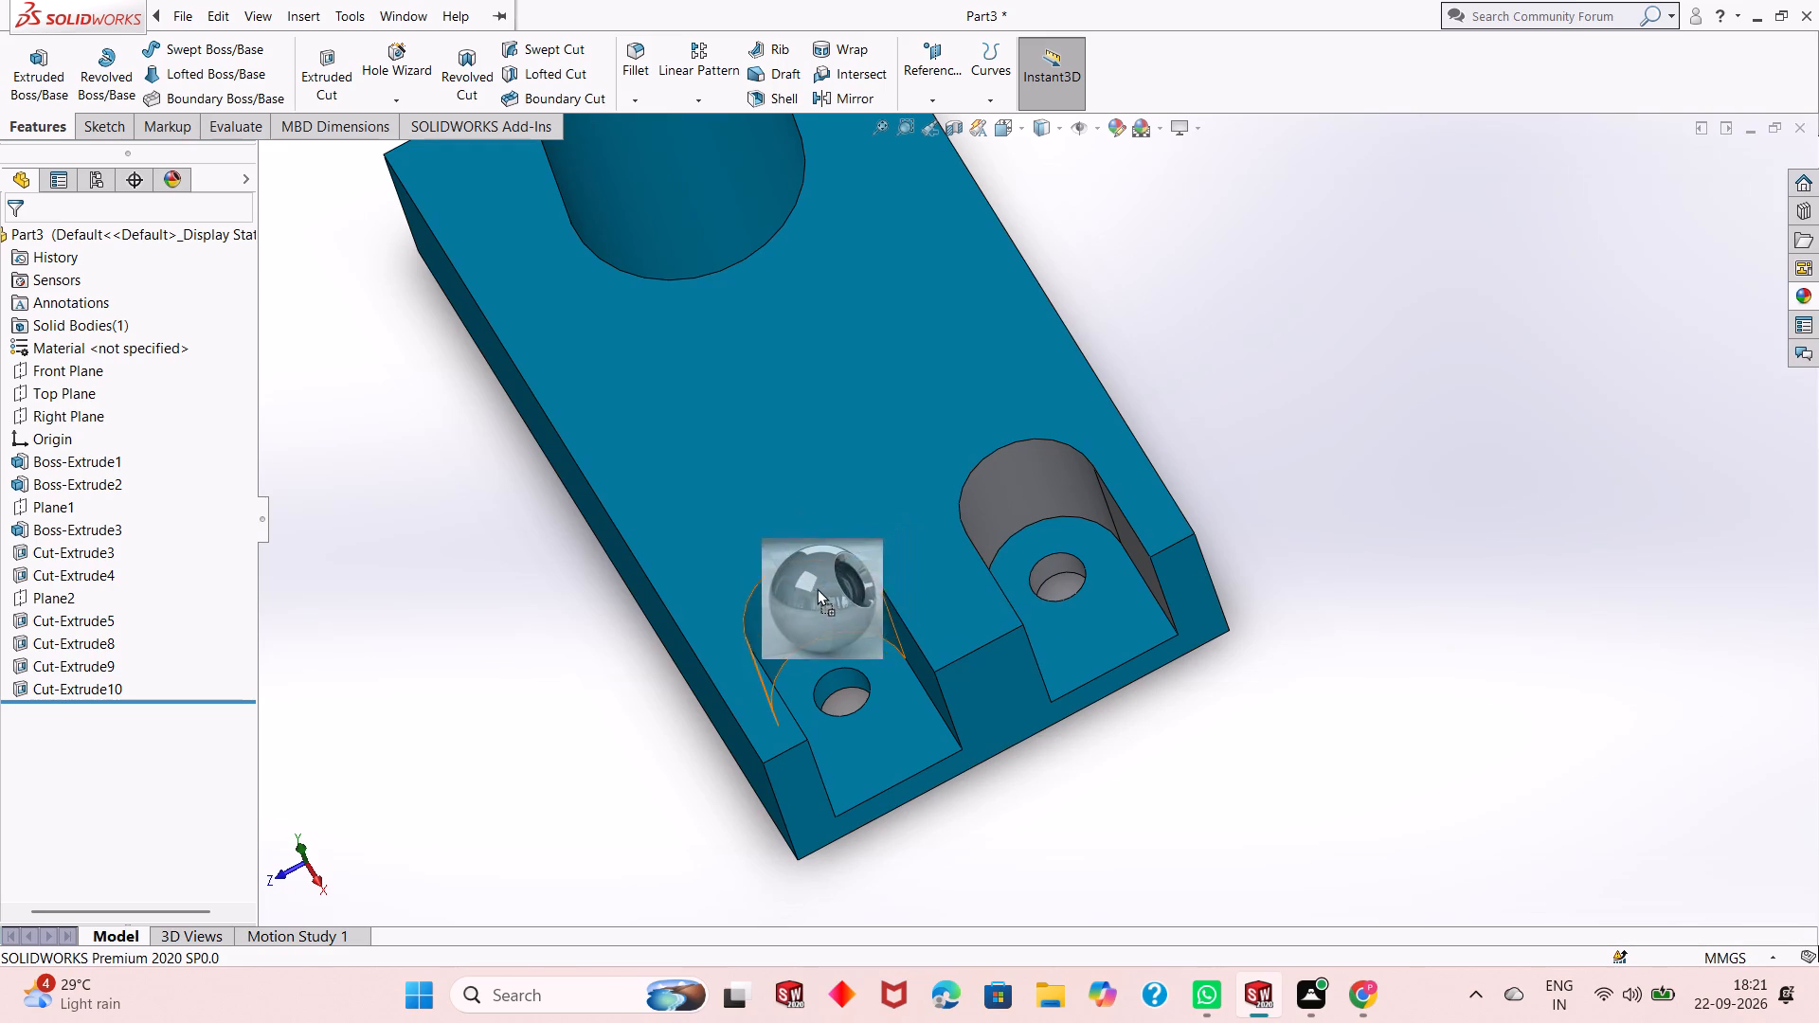
pyautogui.moveTo(817, 588); pyautogui.dragTo(798, 598)
pyautogui.click(798, 598)
# Apply chromium plate to the front slot's flat side wall face next to the rib between the two slots.
pyautogui.moveTo(969, 622); pyautogui.dragTo(985, 572, button='middle')
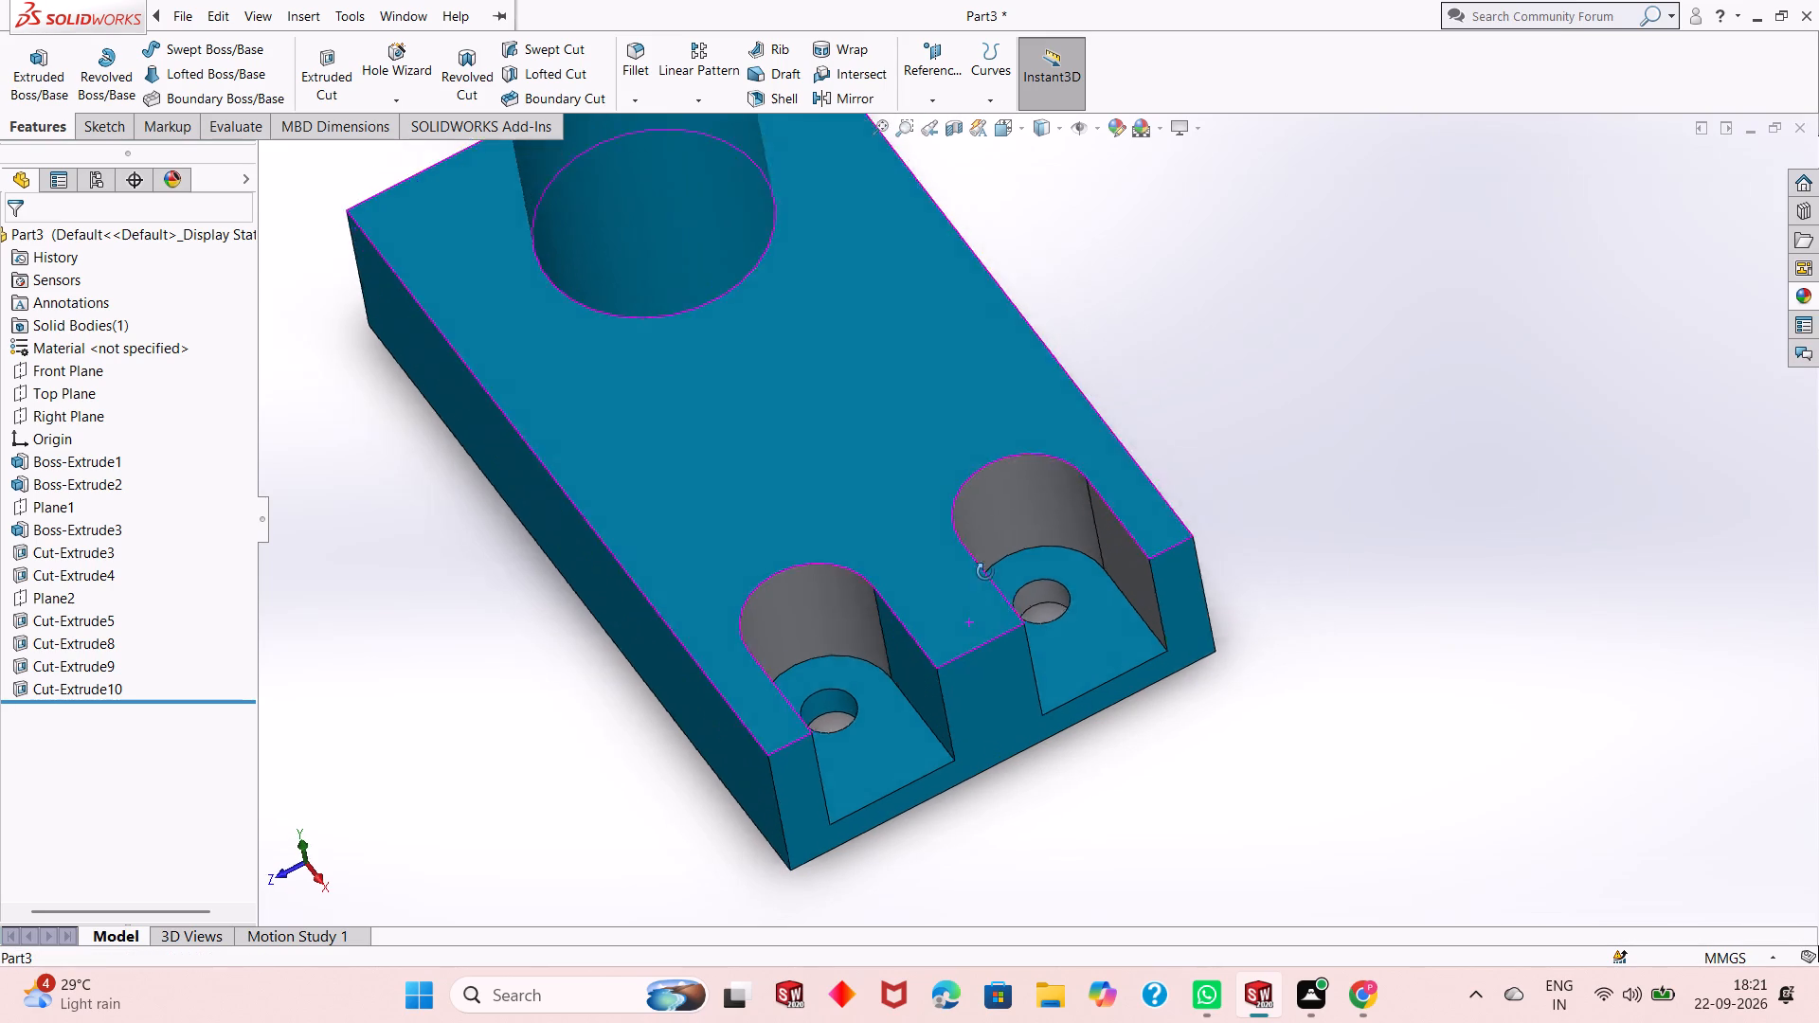
pyautogui.moveTo(985, 572); pyautogui.dragTo(1034, 557, button='middle')
pyautogui.scroll(2, 1004, 629)
pyautogui.scroll(-3, 885, 636)
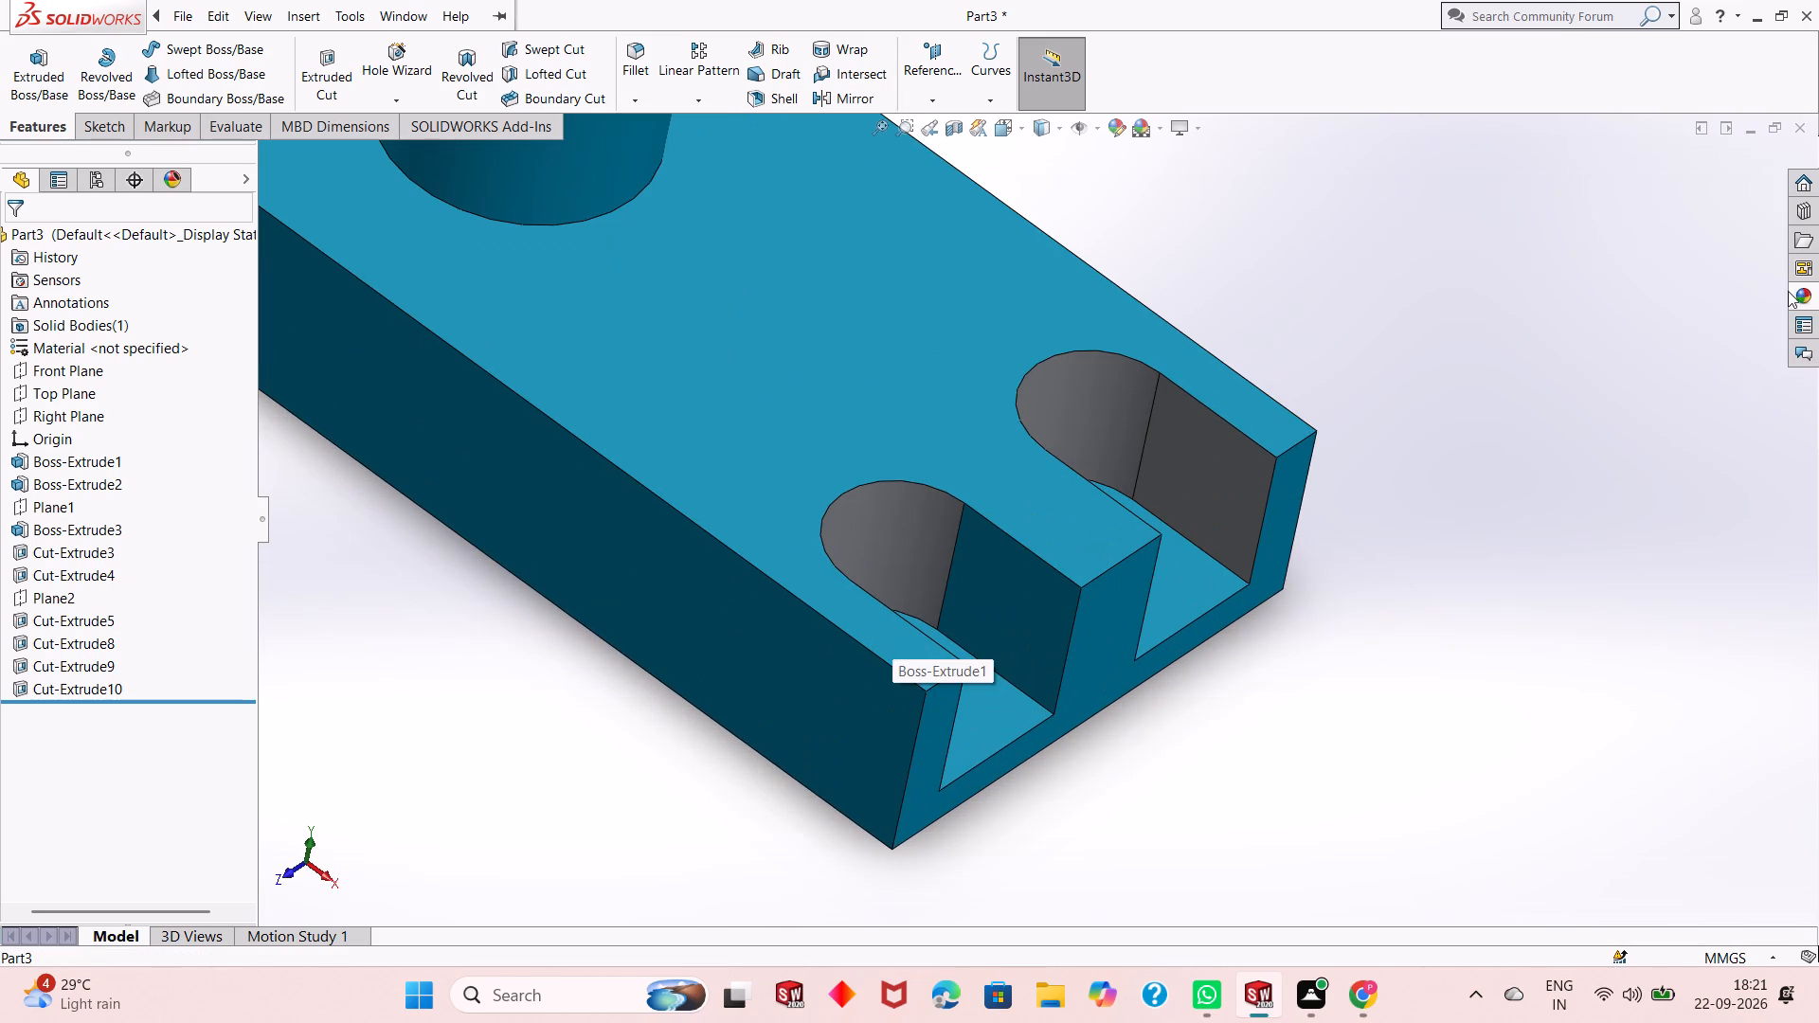
pyautogui.click(1806, 292)
pyautogui.moveTo(1656, 495); pyautogui.dragTo(955, 584)
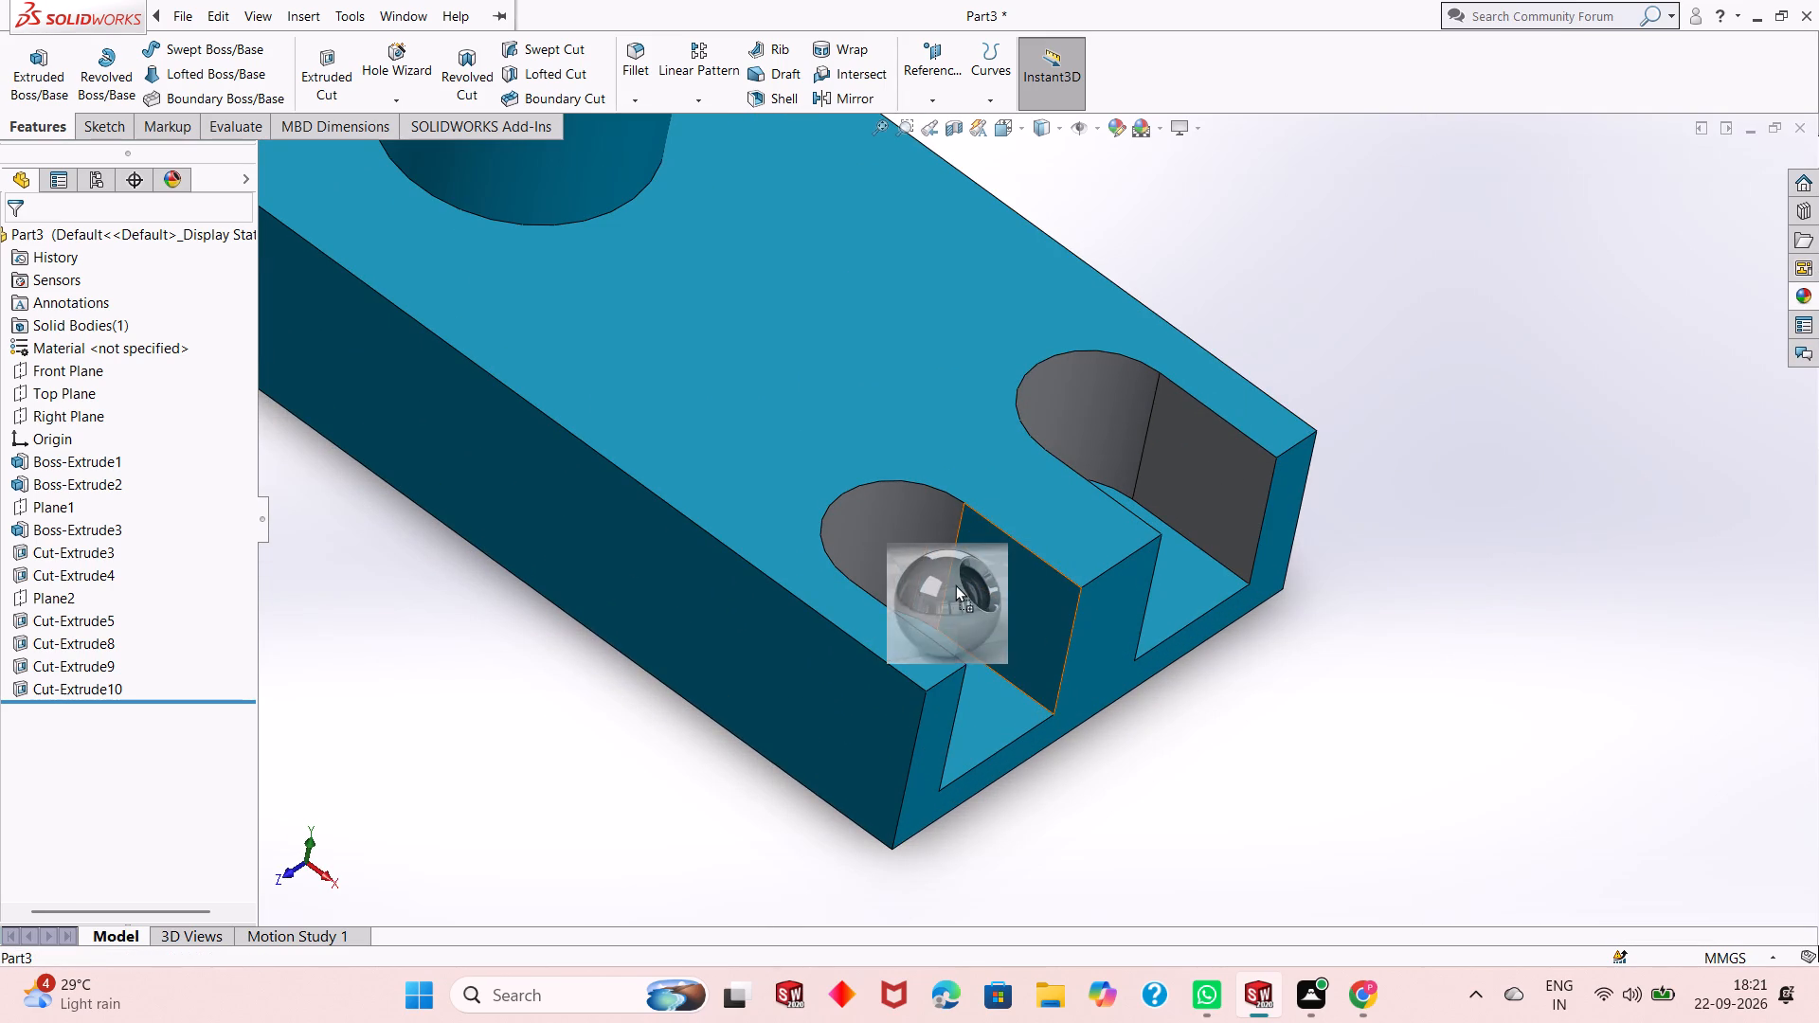
pyautogui.moveTo(955, 584); pyautogui.dragTo(988, 581)
pyautogui.click(988, 581)
# Apply chromium plate to the front slot's remaining flat side wall face, along the block's outer long side.
pyautogui.moveTo(1034, 625); pyautogui.dragTo(910, 566, button='middle')
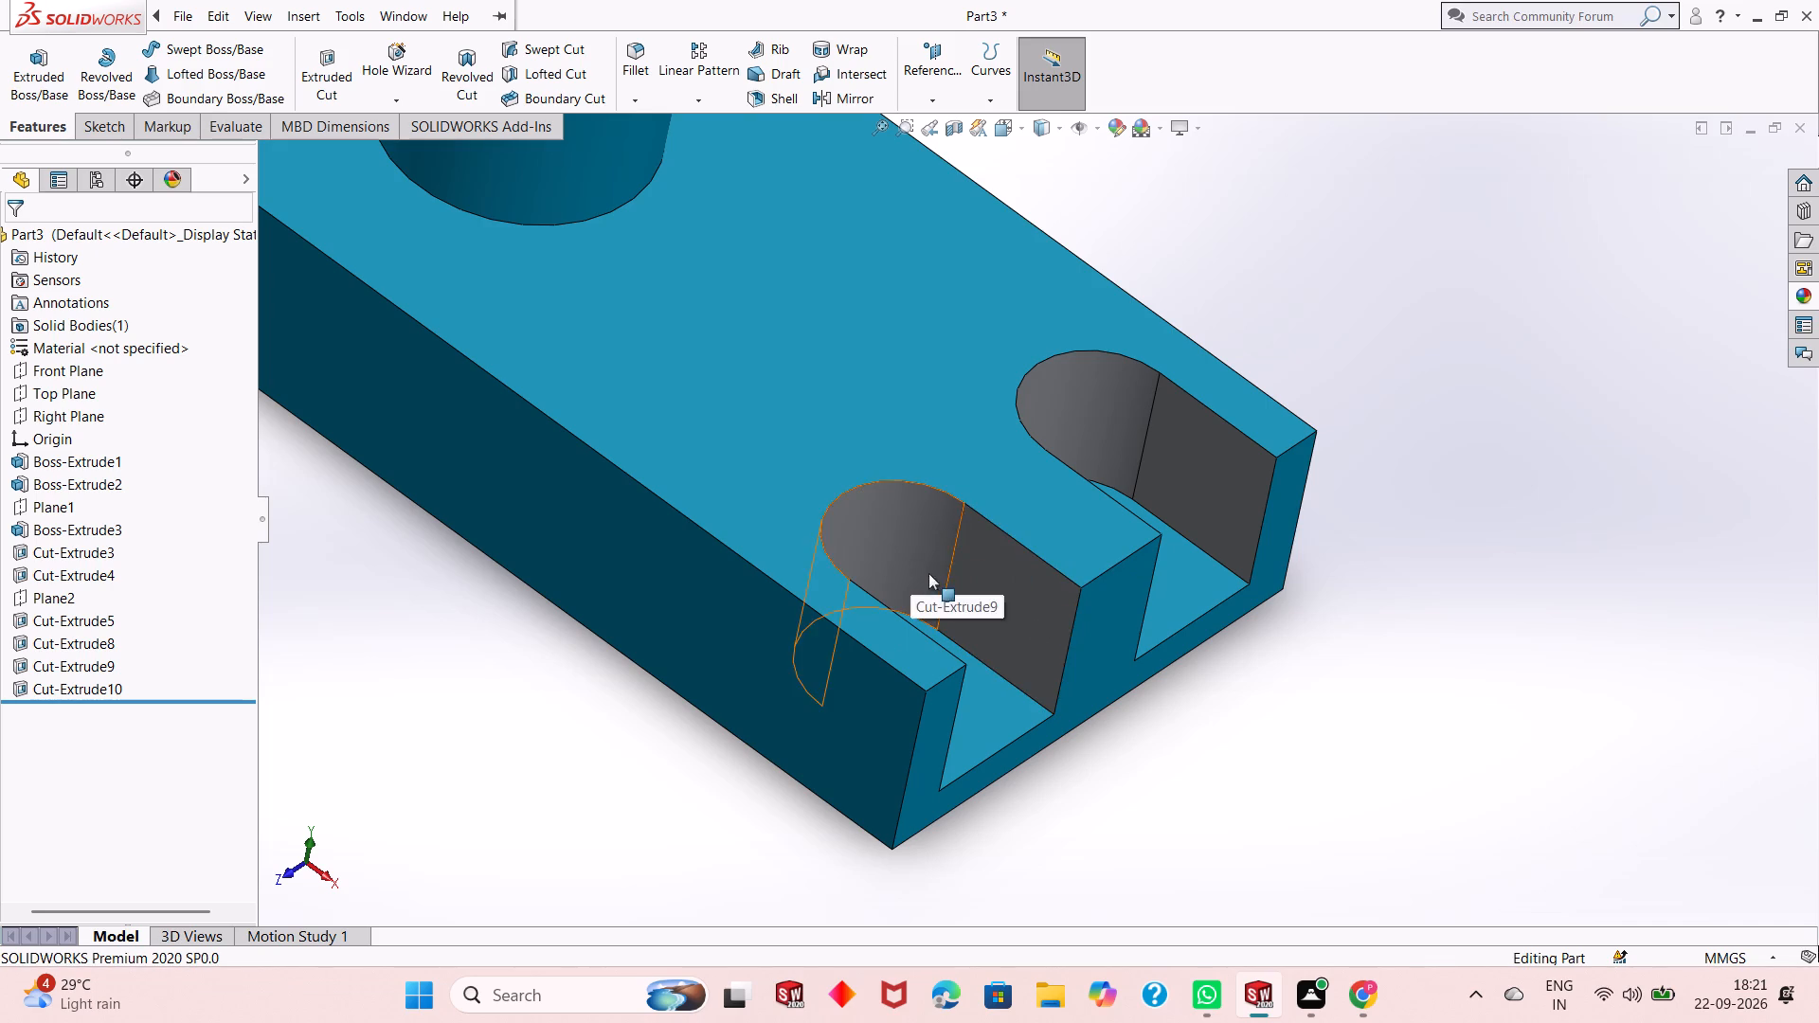
pyautogui.scroll(1, 1039, 720)
pyautogui.moveTo(1039, 720); pyautogui.dragTo(909, 735, button='middle')
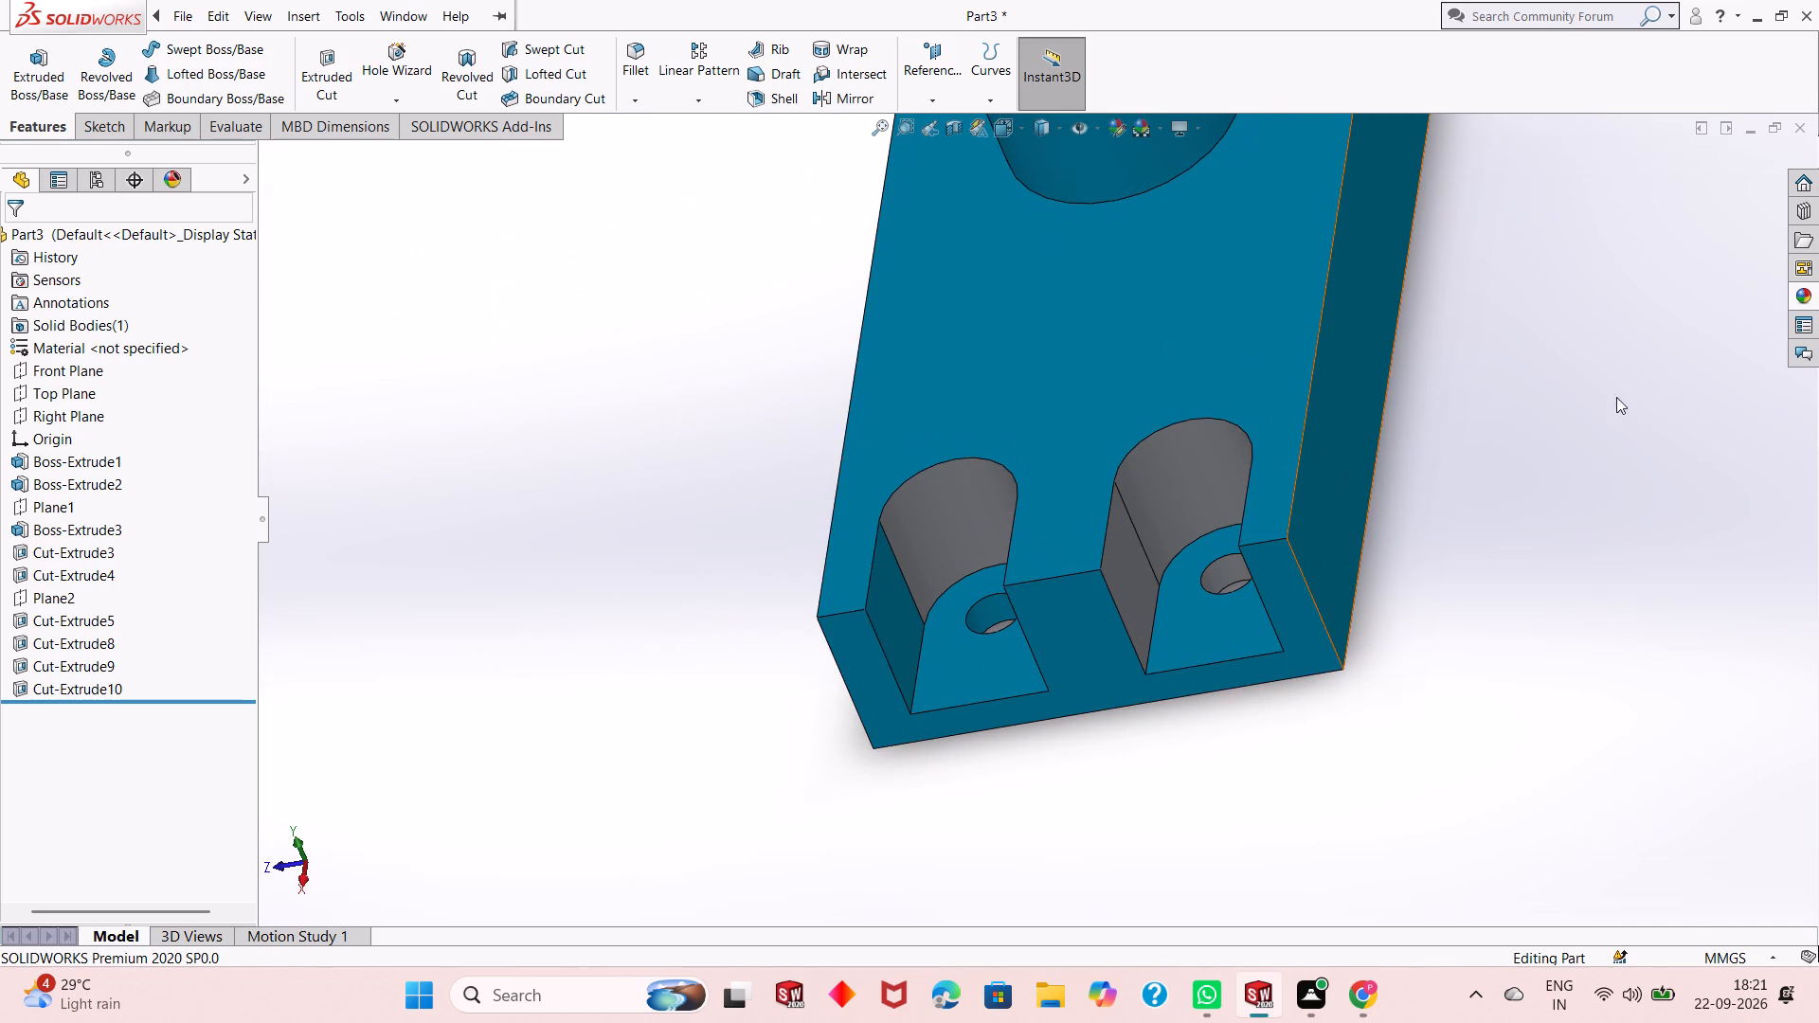
pyautogui.click(1805, 299)
pyautogui.moveTo(1666, 518); pyautogui.dragTo(969, 544)
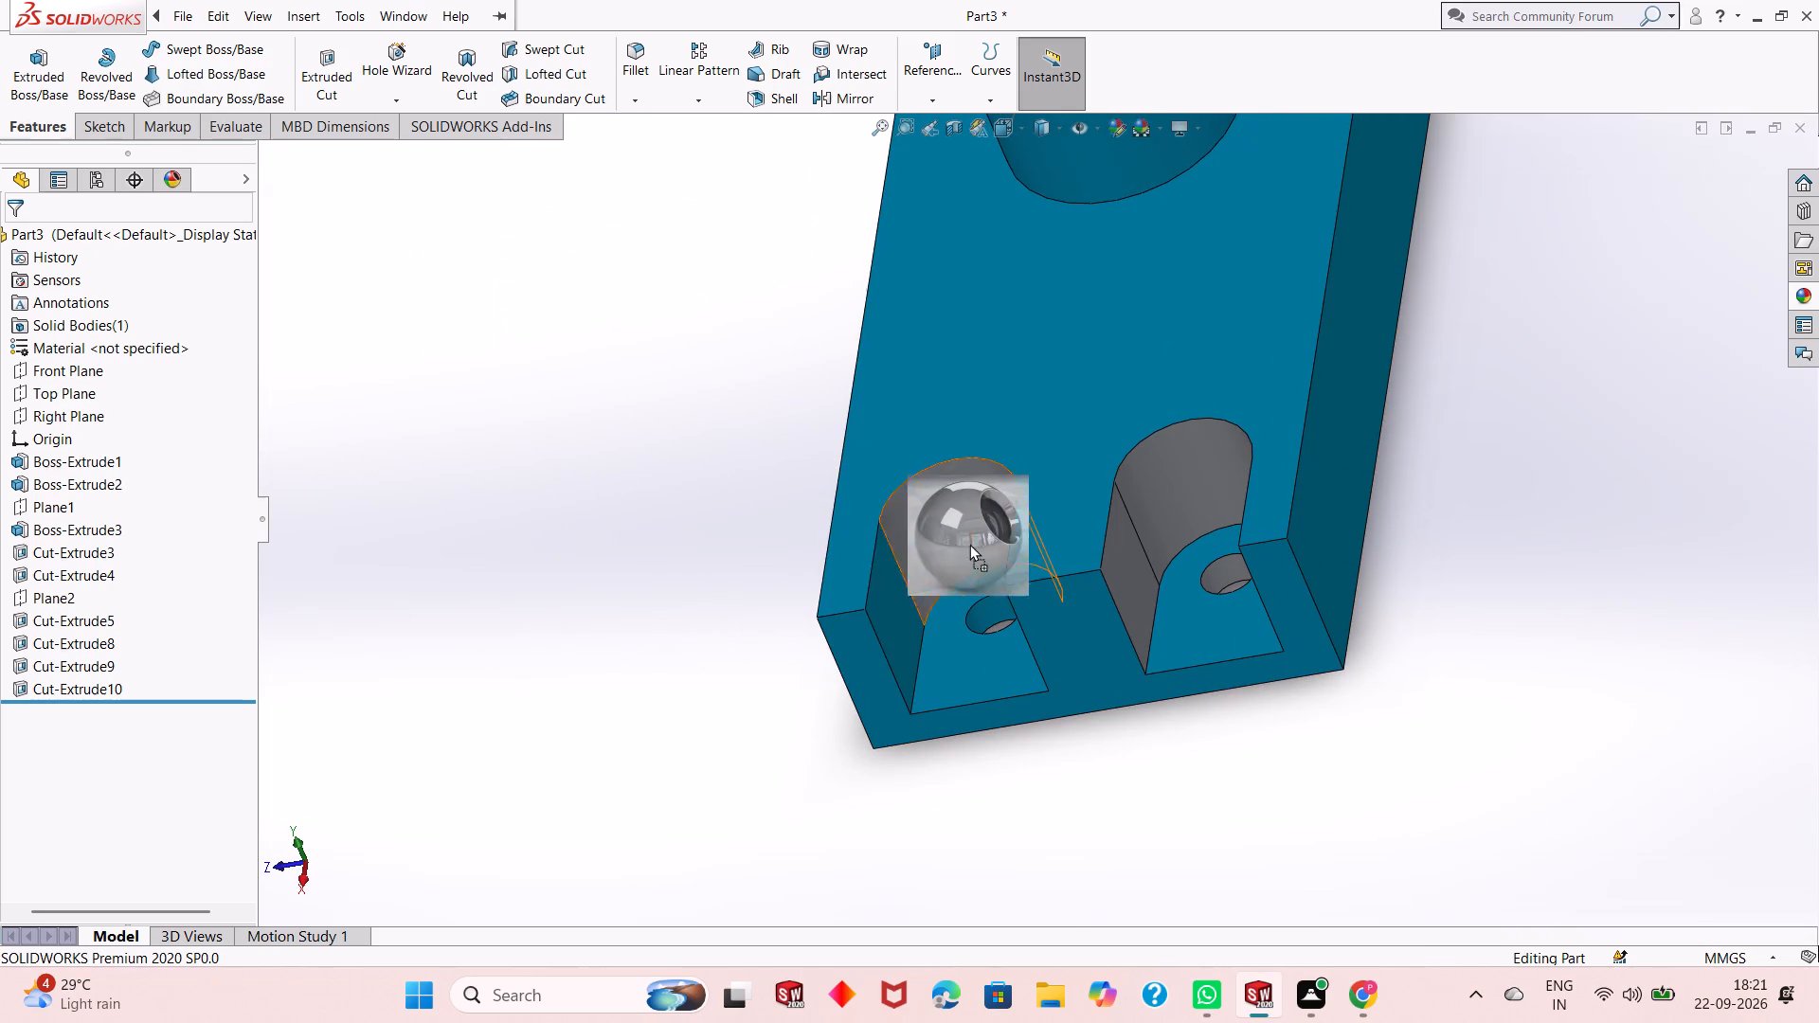
pyautogui.moveTo(969, 544); pyautogui.dragTo(895, 605)
pyautogui.click(895, 605)
# Apply chromium plate to the inner wall face of the hole in the front slot's floor.
pyautogui.moveTo(959, 622); pyautogui.dragTo(979, 558, button='middle')
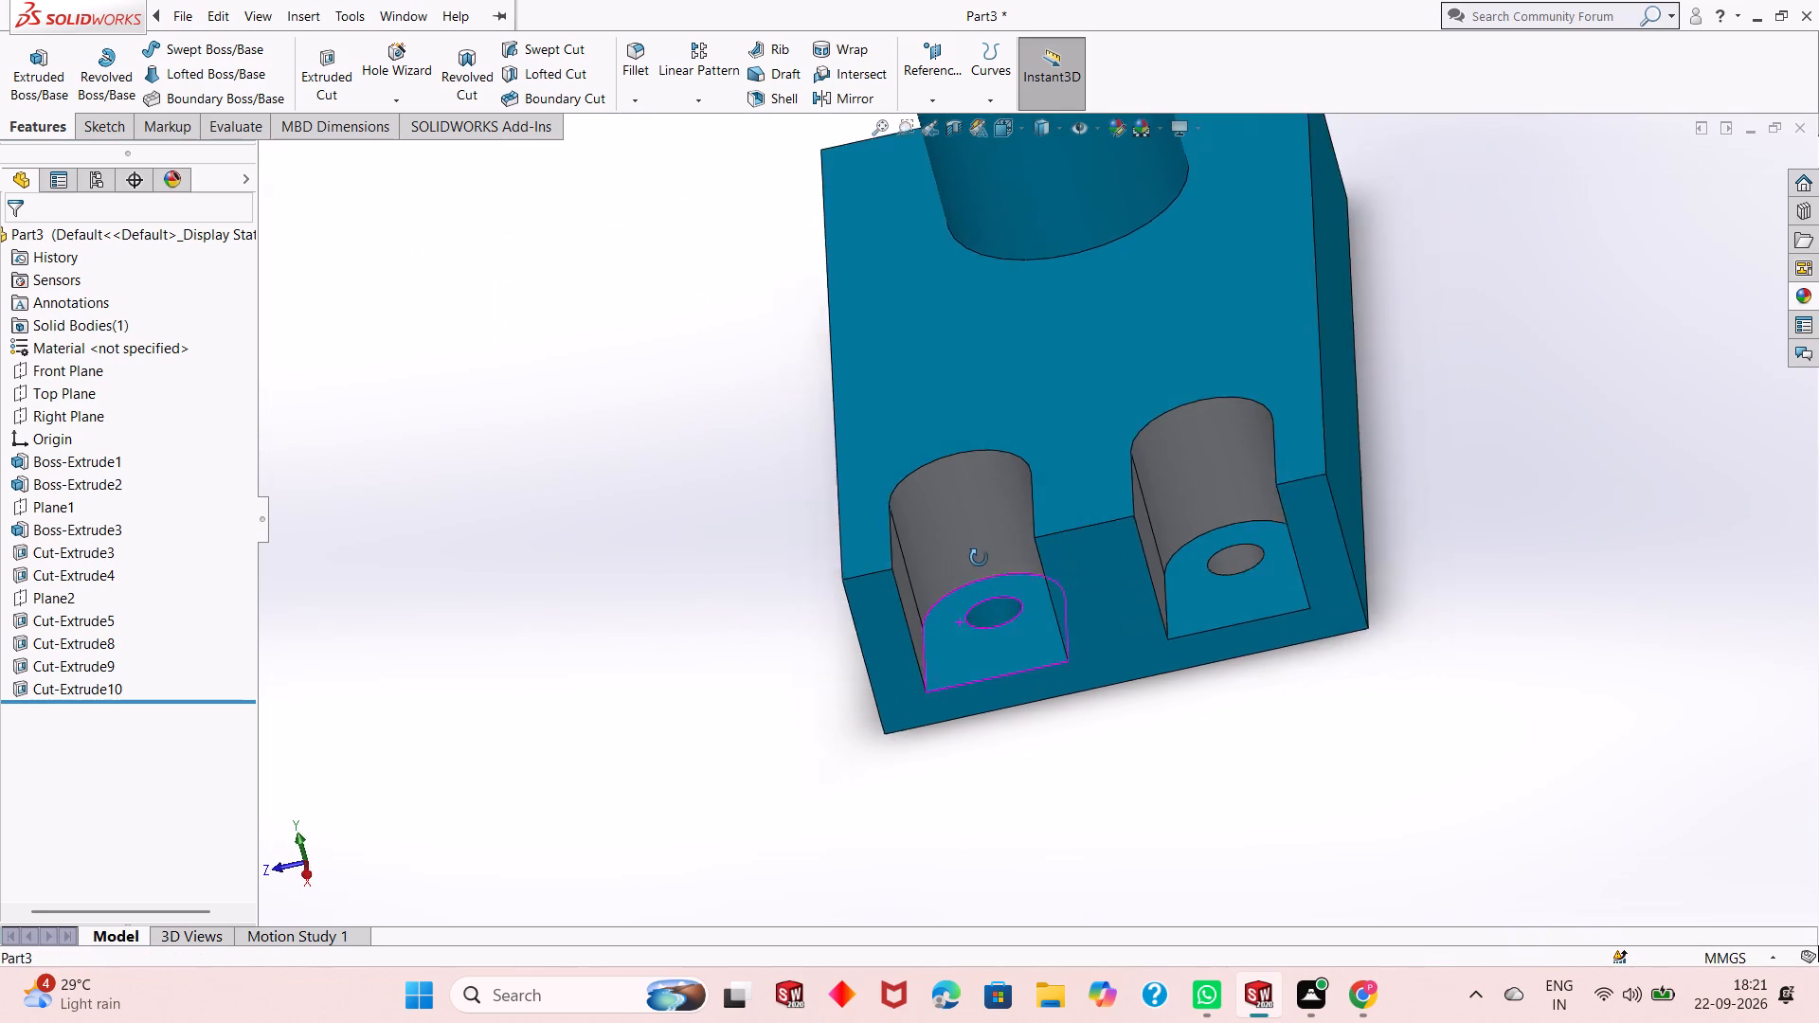
pyautogui.moveTo(979, 558); pyautogui.dragTo(1017, 661, button='middle')
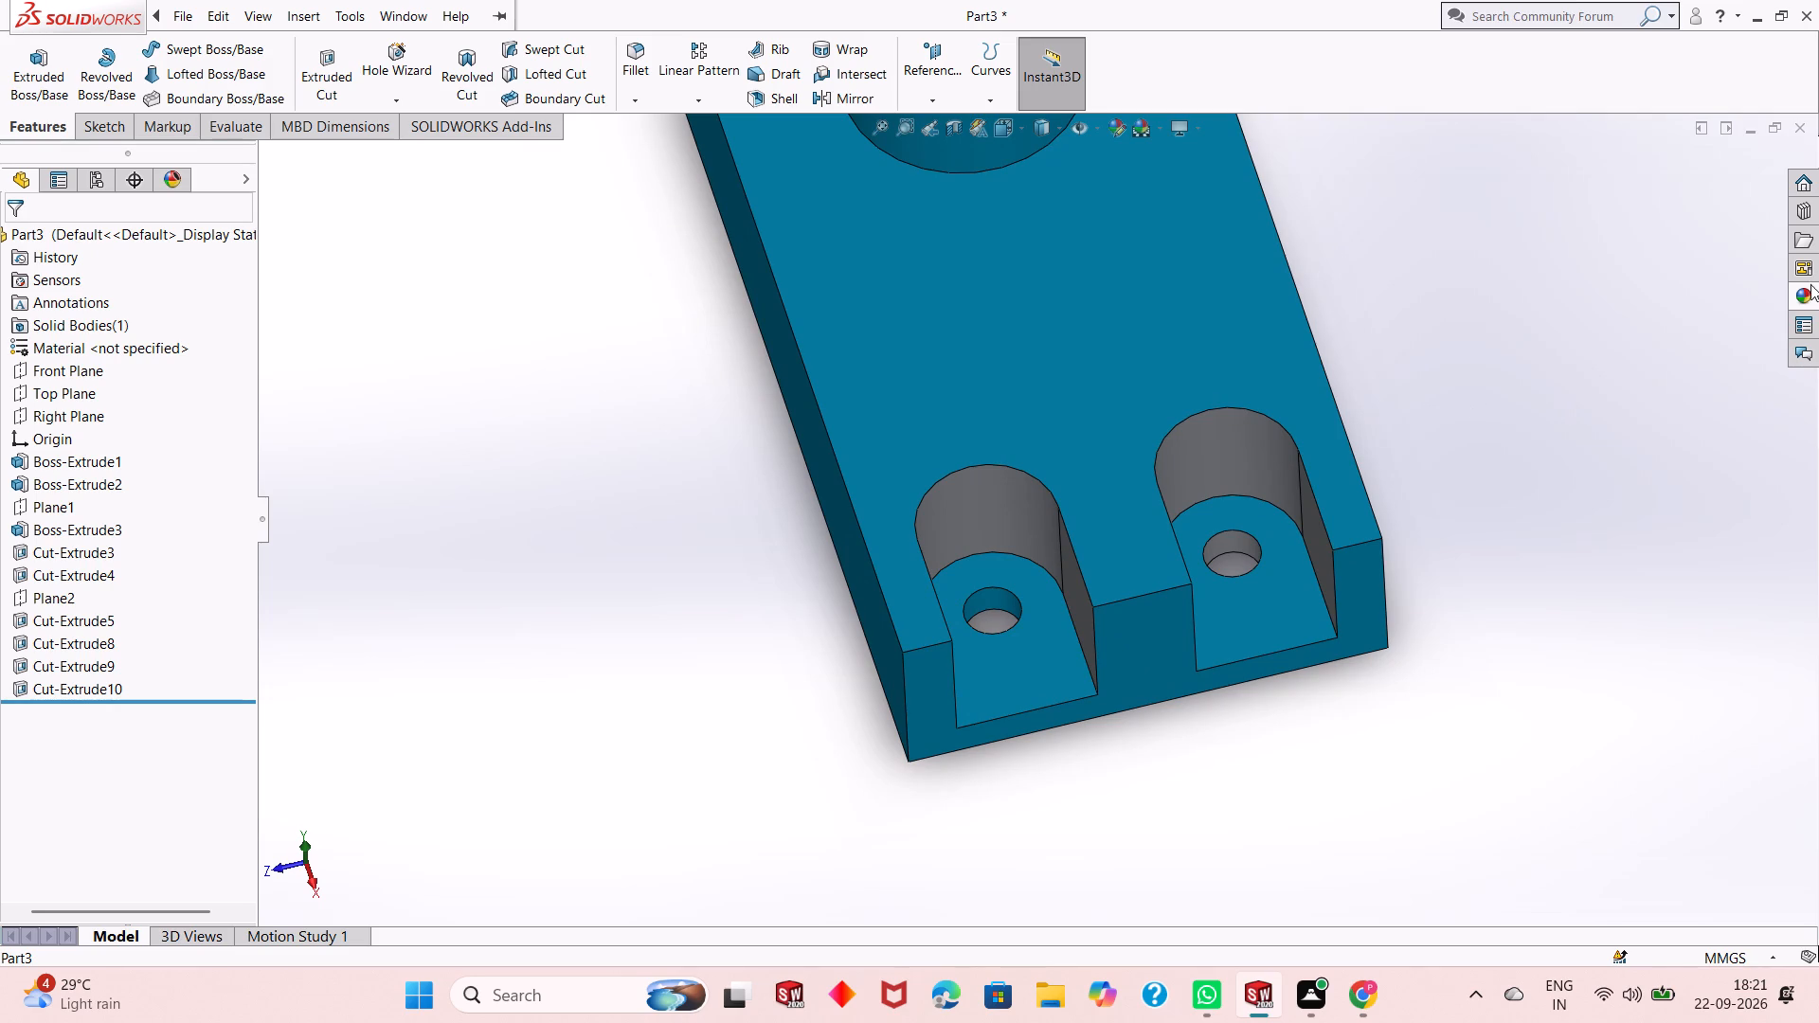
pyautogui.click(1808, 296)
pyautogui.moveTo(1665, 511); pyautogui.dragTo(984, 596)
pyautogui.click(984, 596)
pyautogui.click(1173, 732)
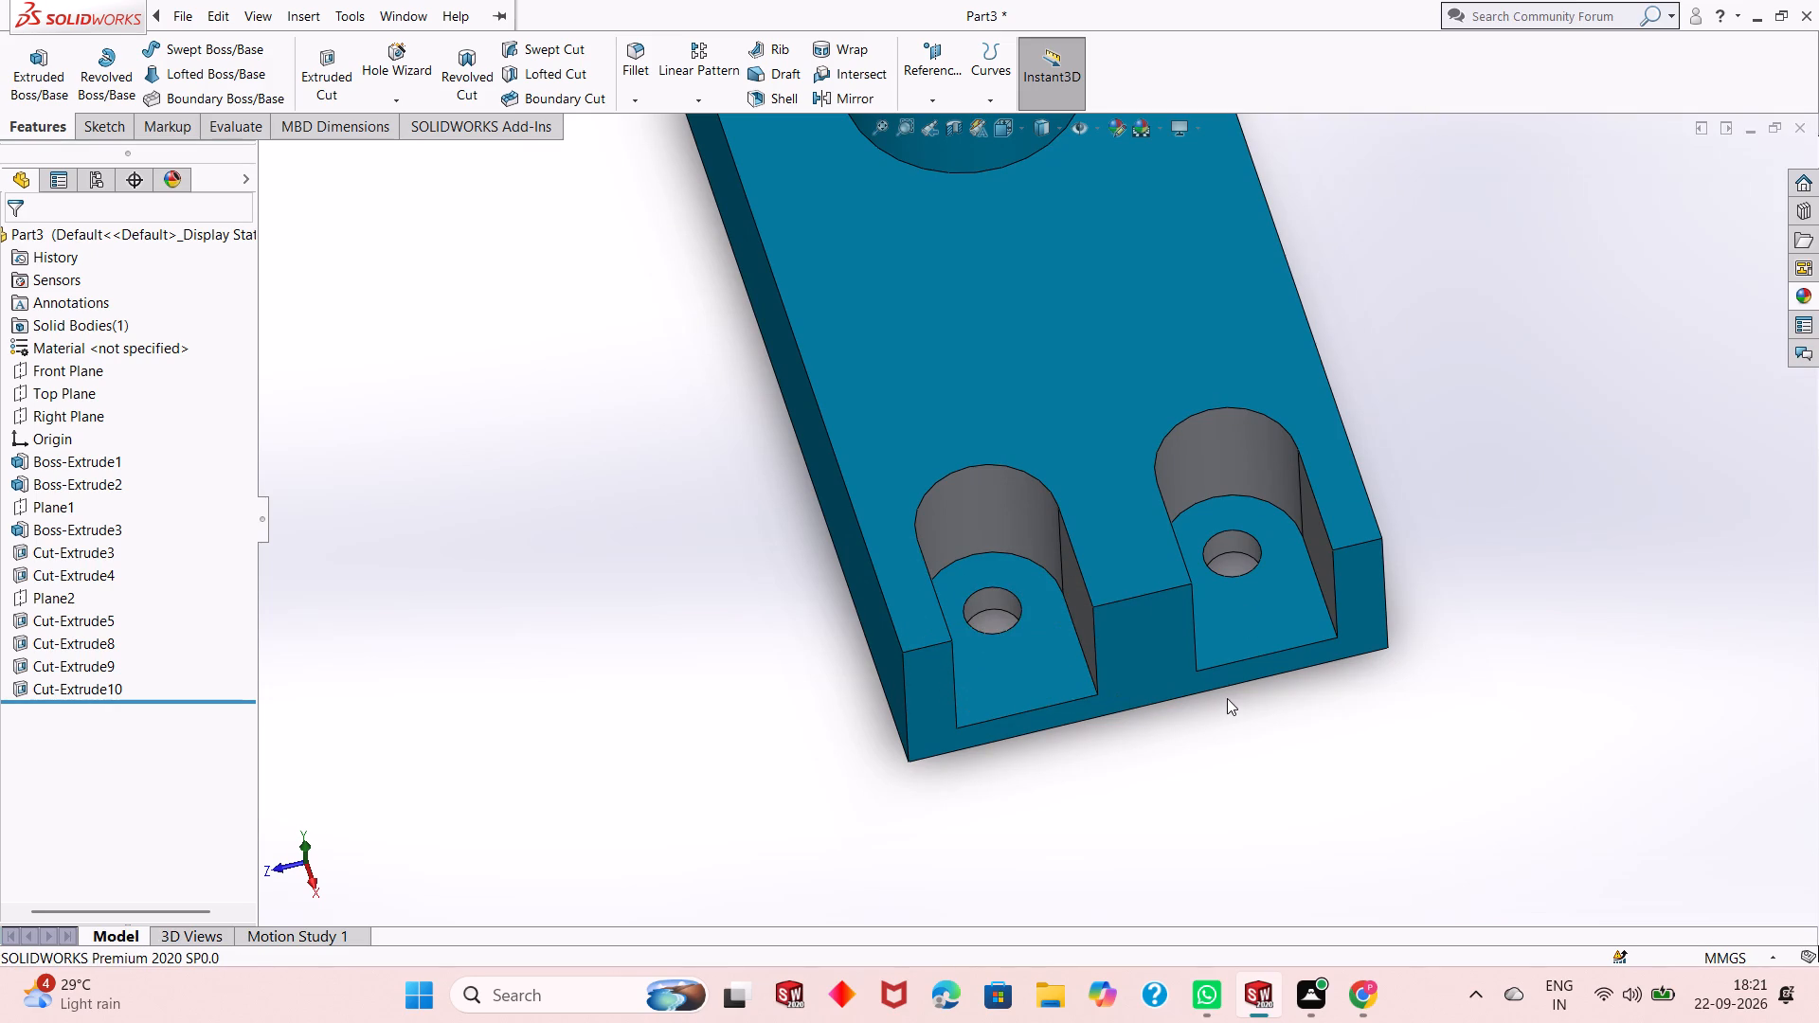
# Examine the plated slot walls and holes up close, and the whole part from several angles.
pyautogui.moveTo(1226, 698); pyautogui.dragTo(1229, 616, button='middle')
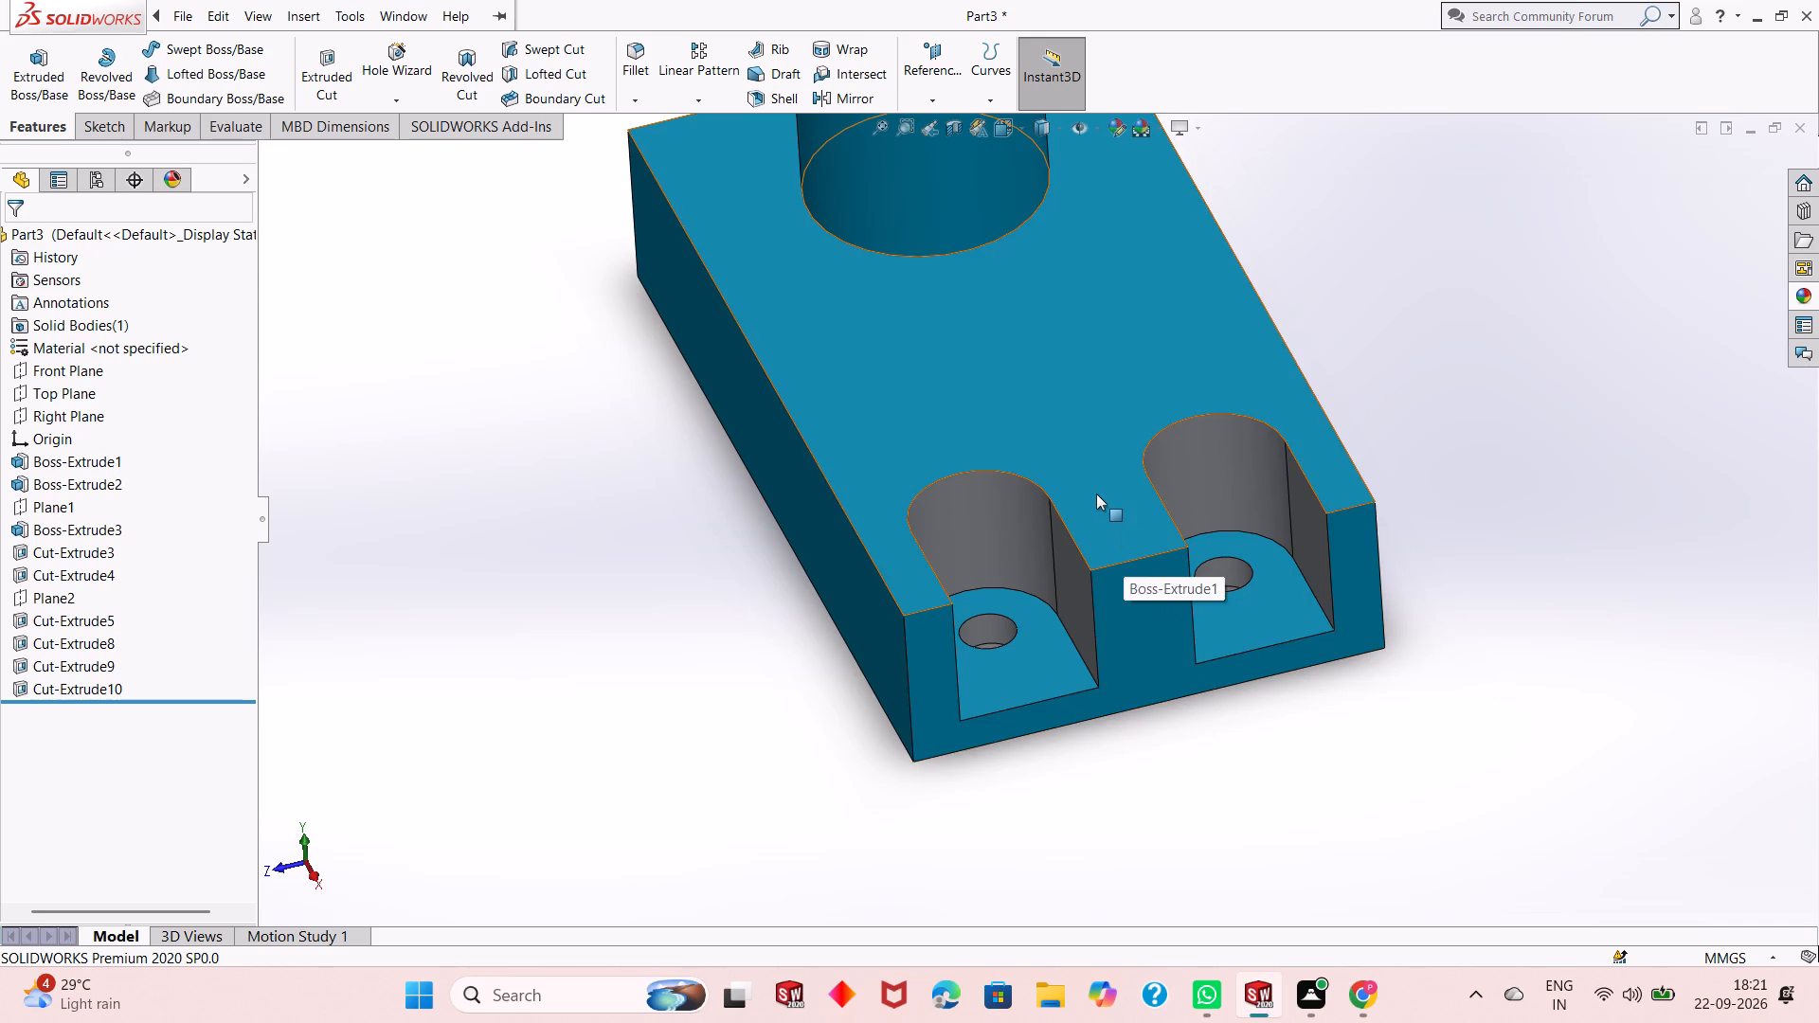
pyautogui.scroll(-4, 1096, 494)
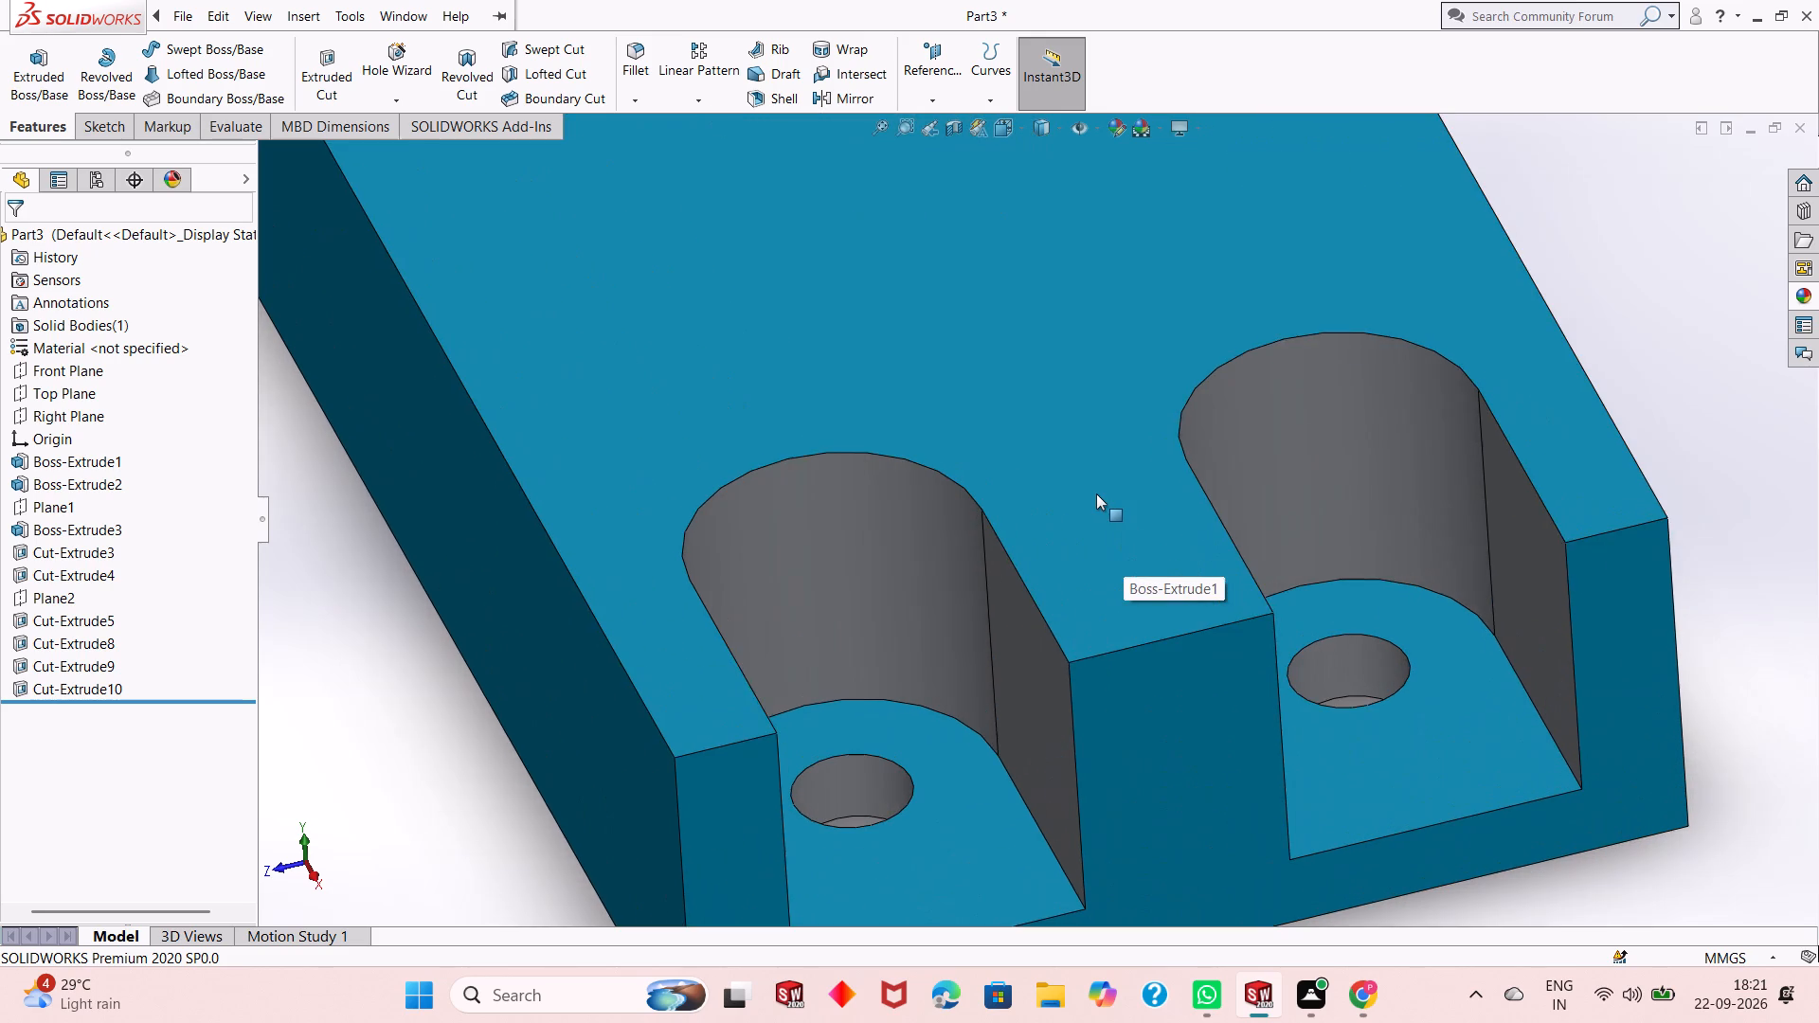
pyautogui.scroll(2, 1096, 494)
pyautogui.scroll(-1, 1157, 575)
pyautogui.scroll(4, 1157, 575)
pyautogui.scroll(-2, 1050, 296)
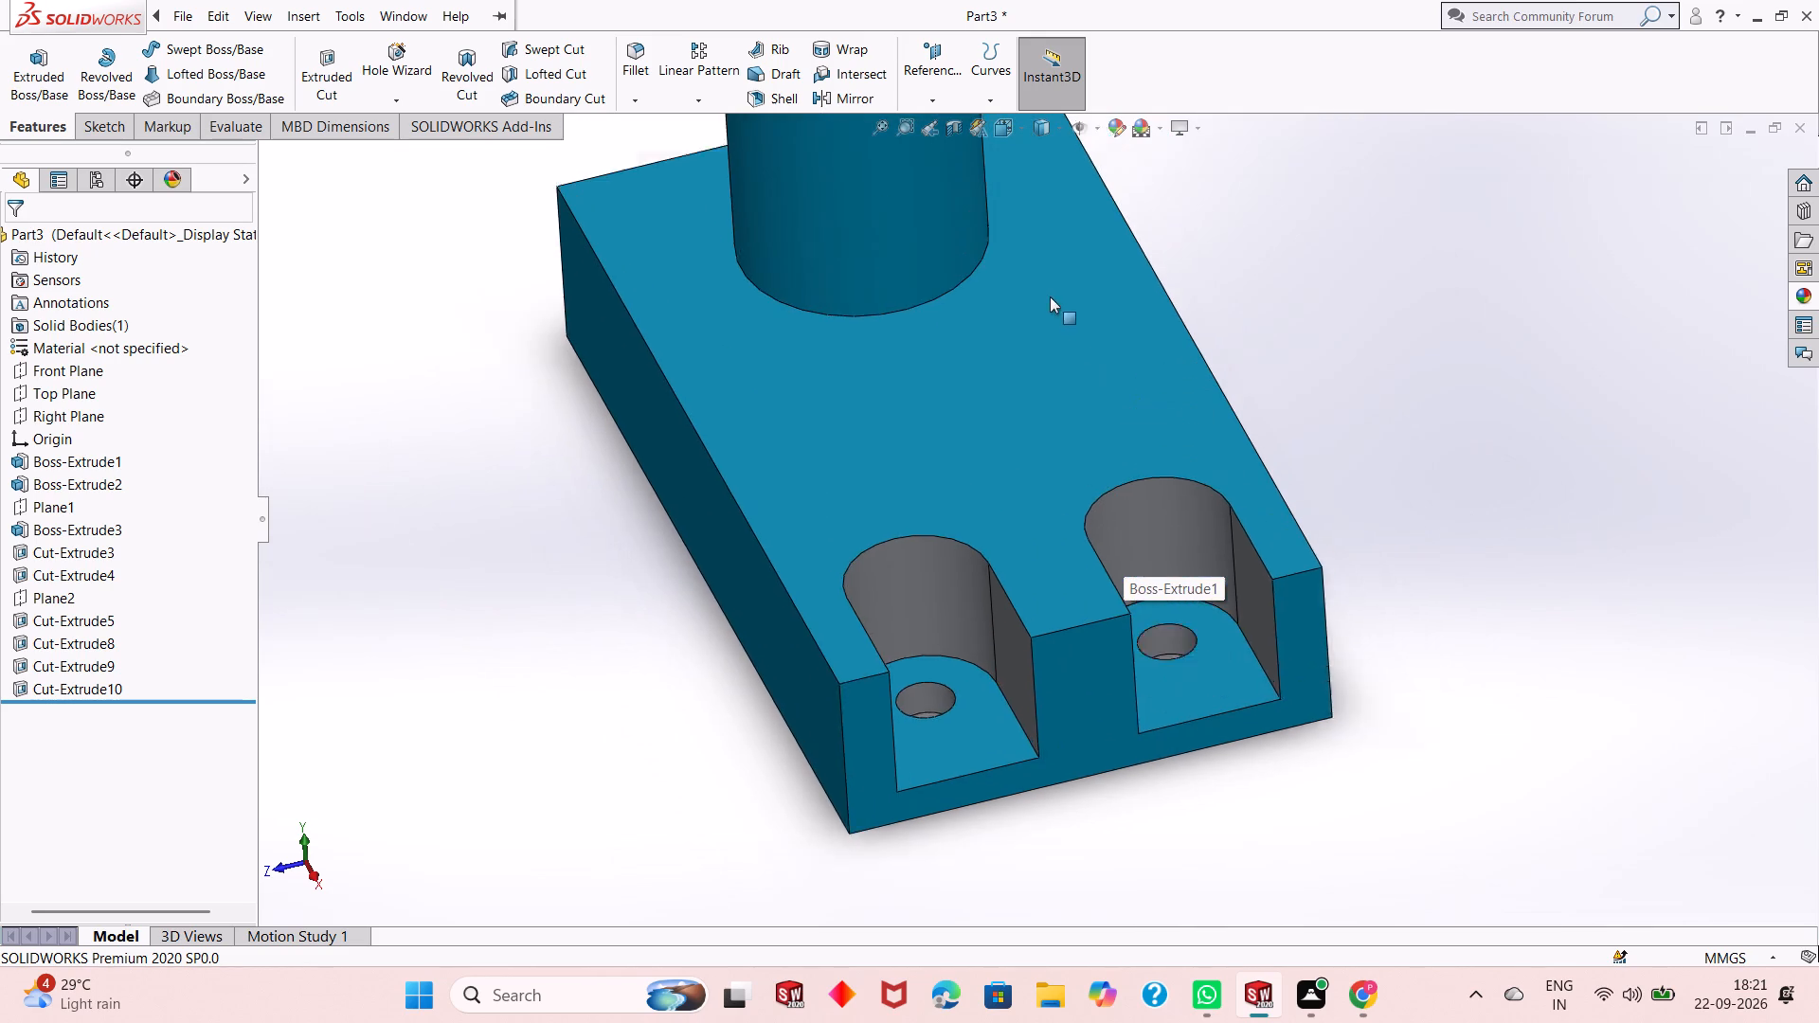
pyautogui.scroll(-1, 1050, 296)
pyautogui.moveTo(1092, 583); pyautogui.dragTo(1158, 449, button='middle')
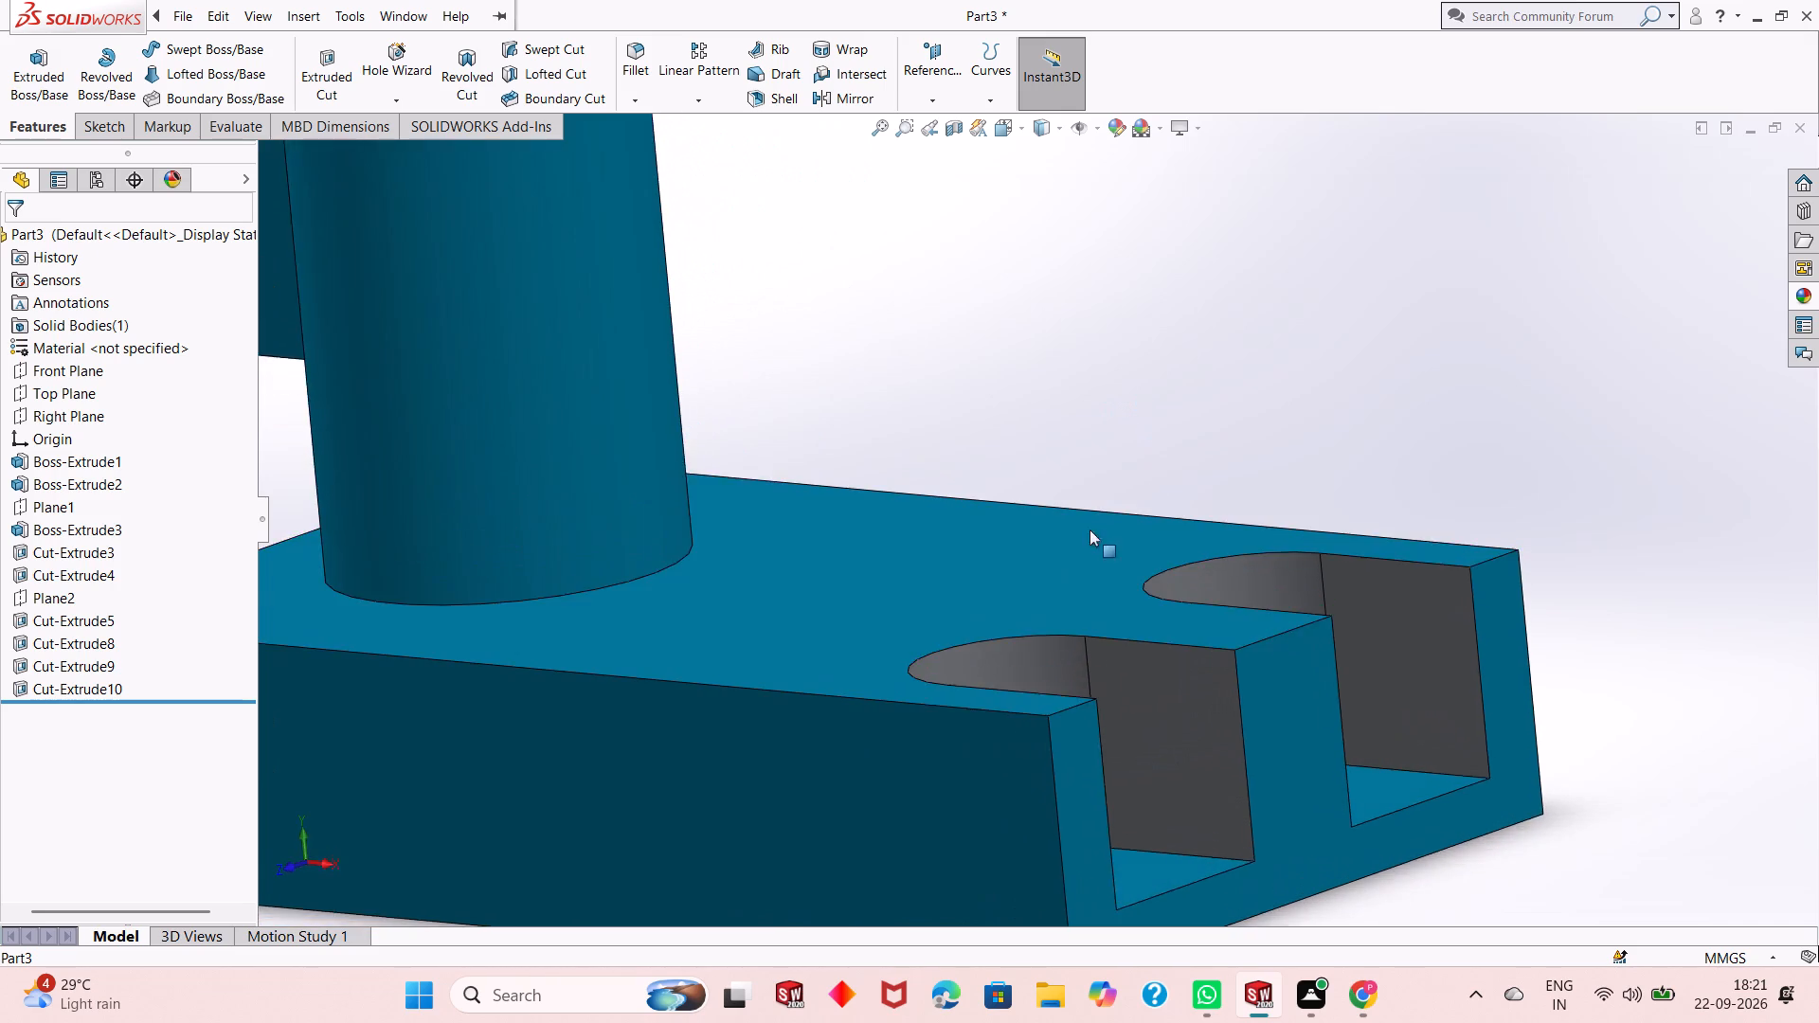
pyautogui.scroll(2, 1066, 538)
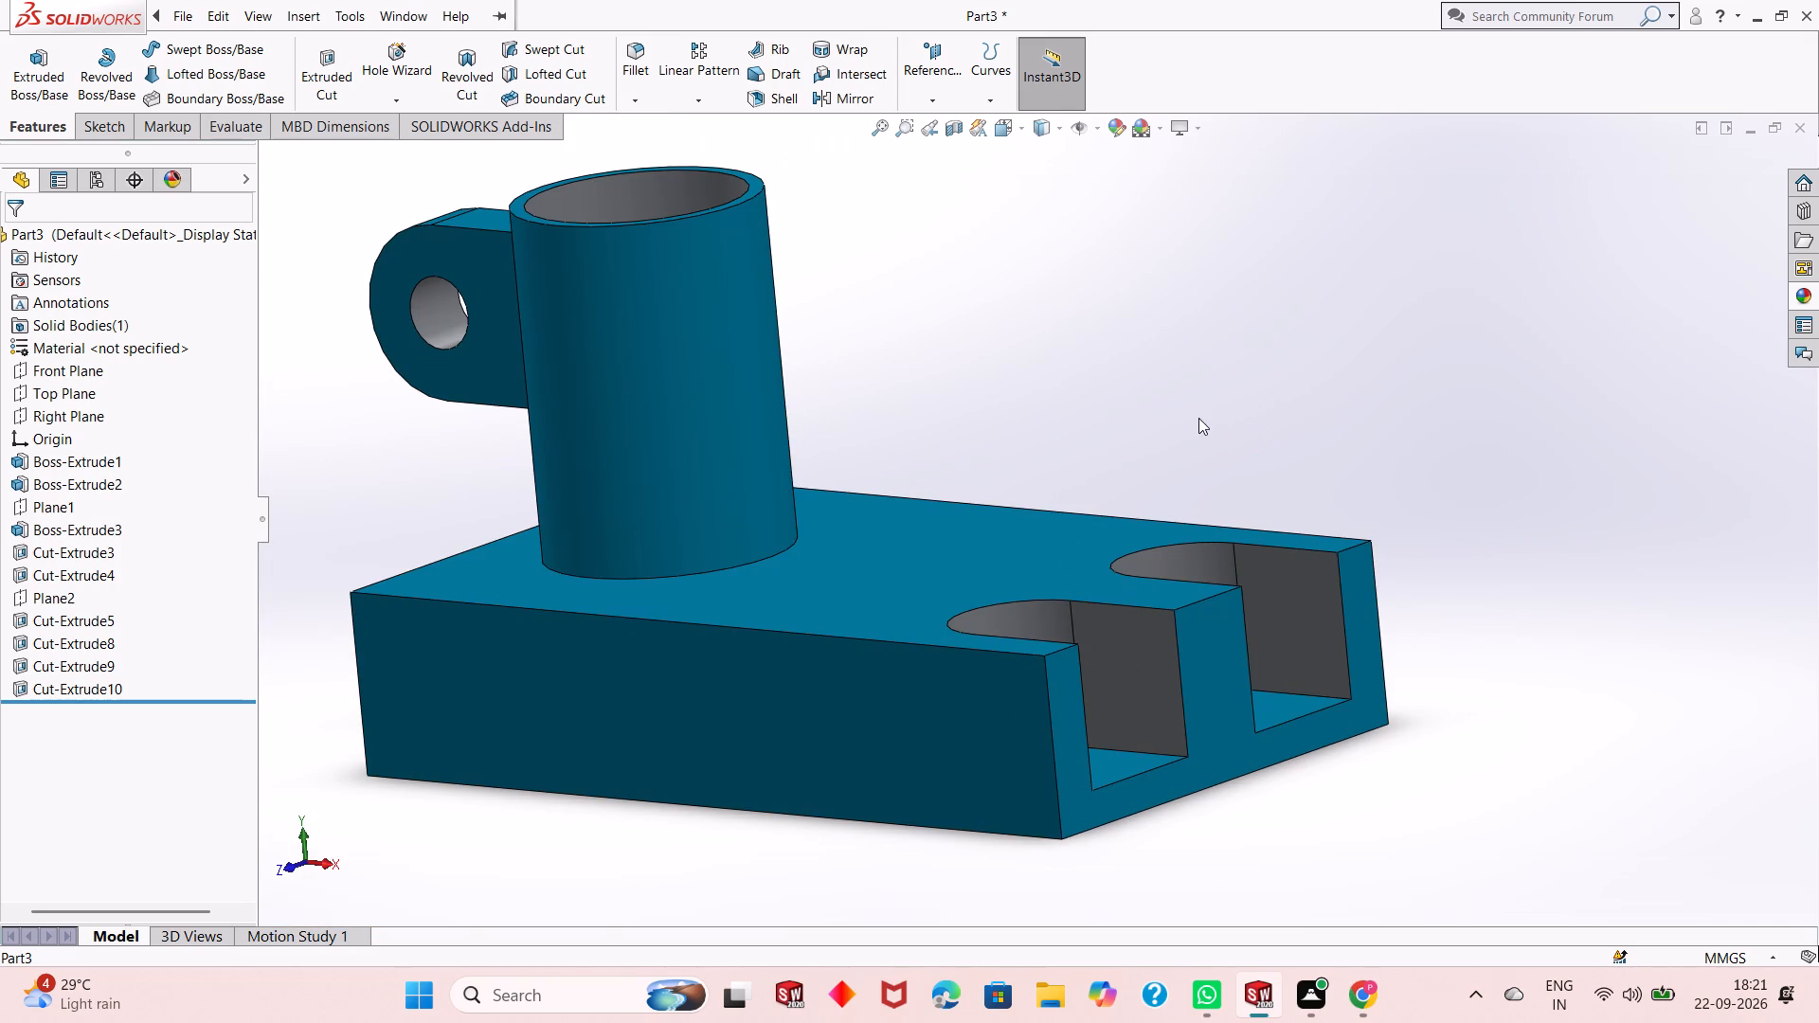
pyautogui.scroll(2, 1198, 419)
pyautogui.scroll(-1, 1172, 439)
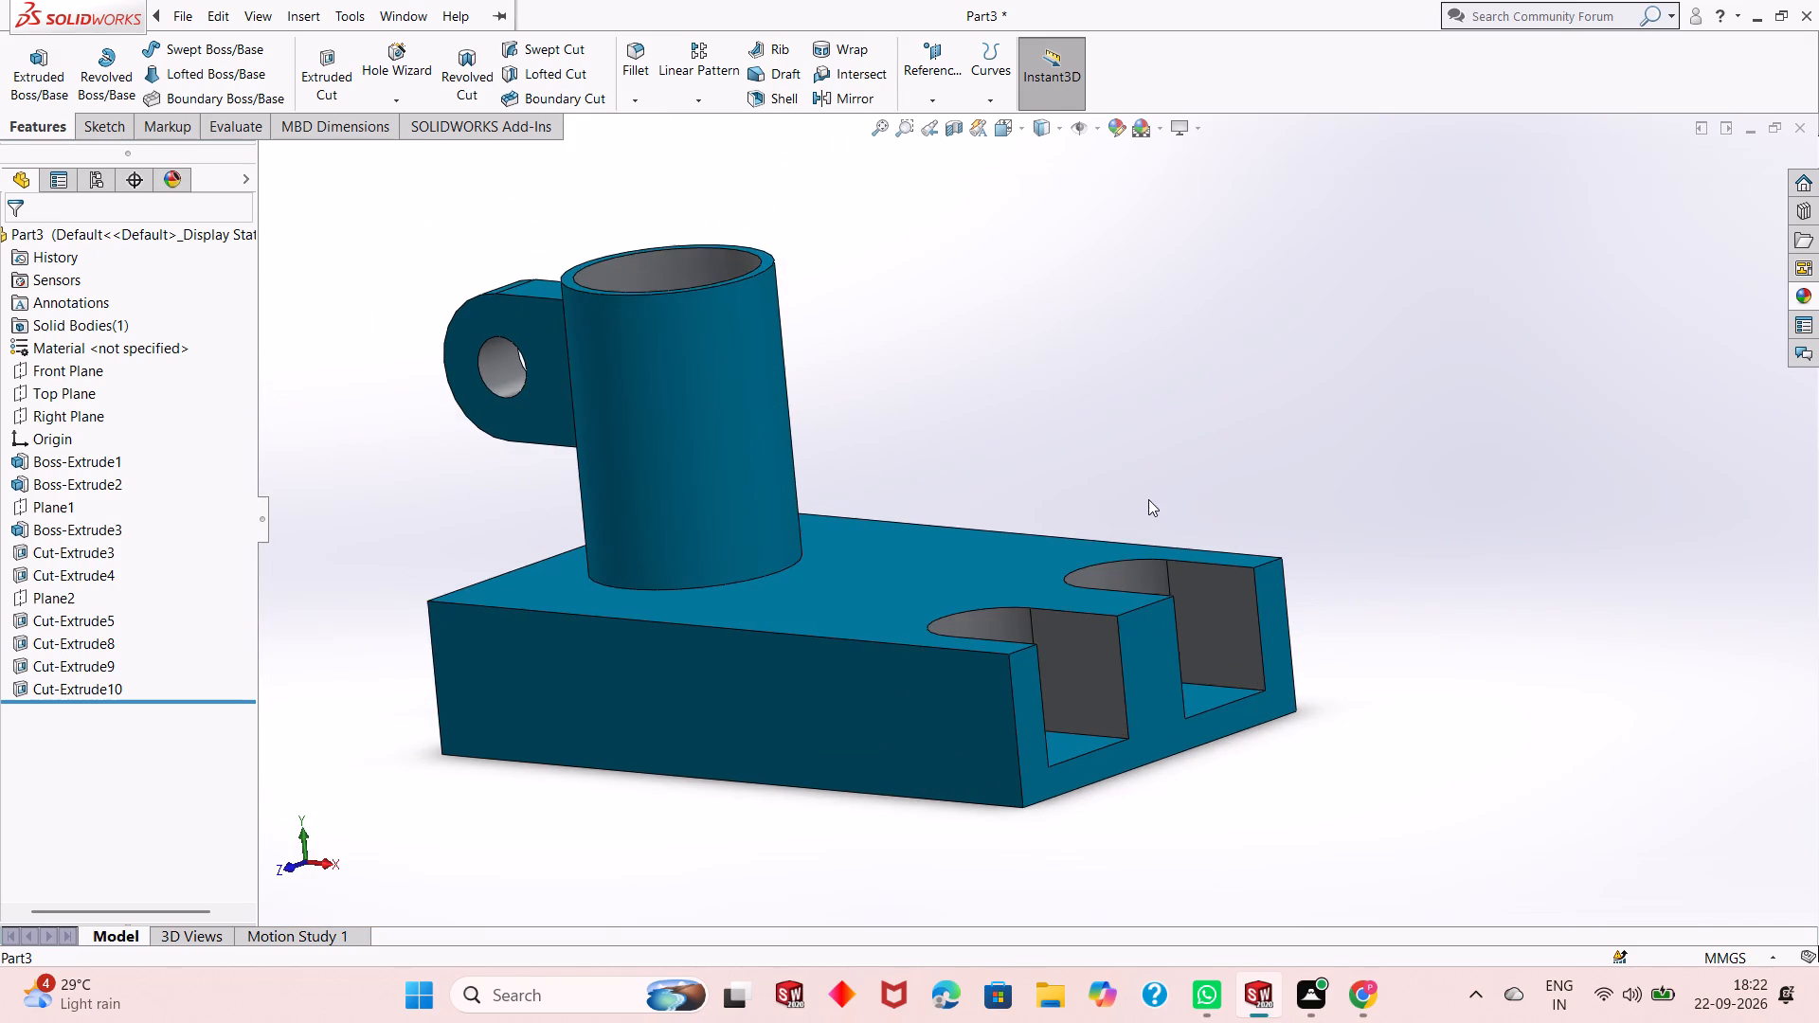
pyautogui.scroll(1, 1148, 499)
pyautogui.moveTo(1034, 417); pyautogui.dragTo(1089, 463, button='middle')
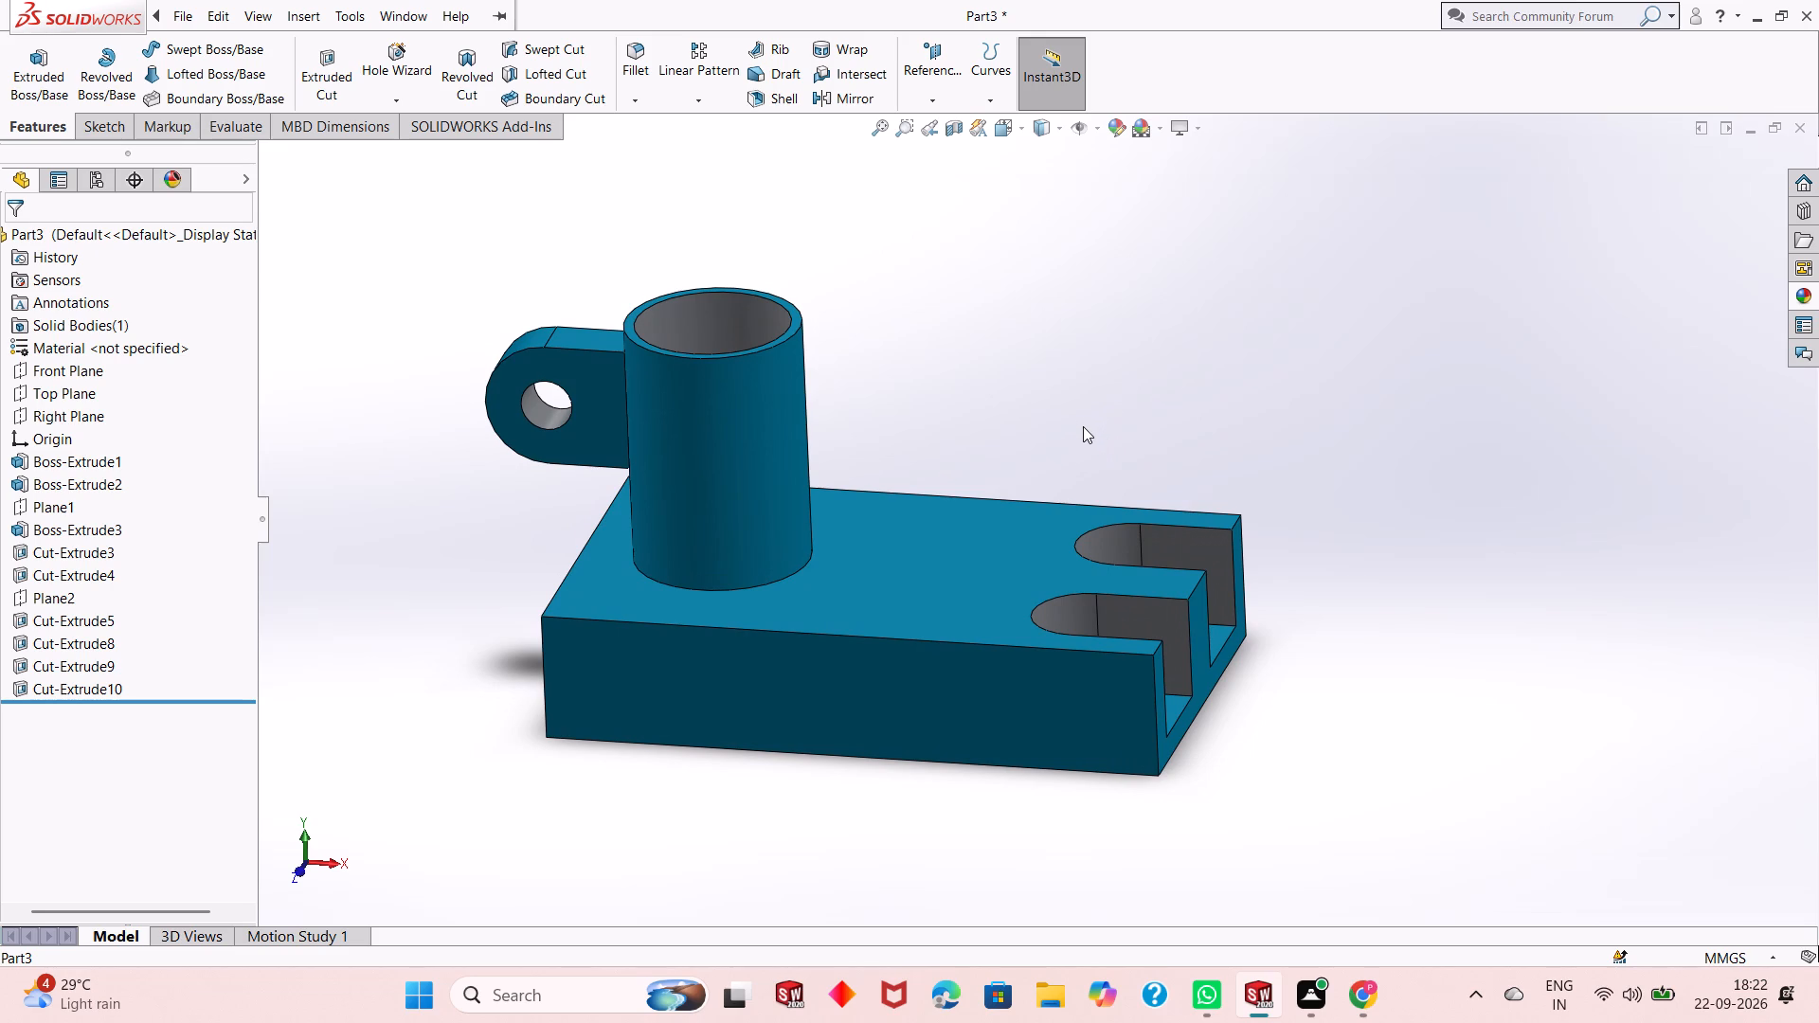
# Examine the coloured part from several angles and square-on to the block's long side face.
pyautogui.moveTo(1072, 477); pyautogui.dragTo(1009, 438, button='middle')
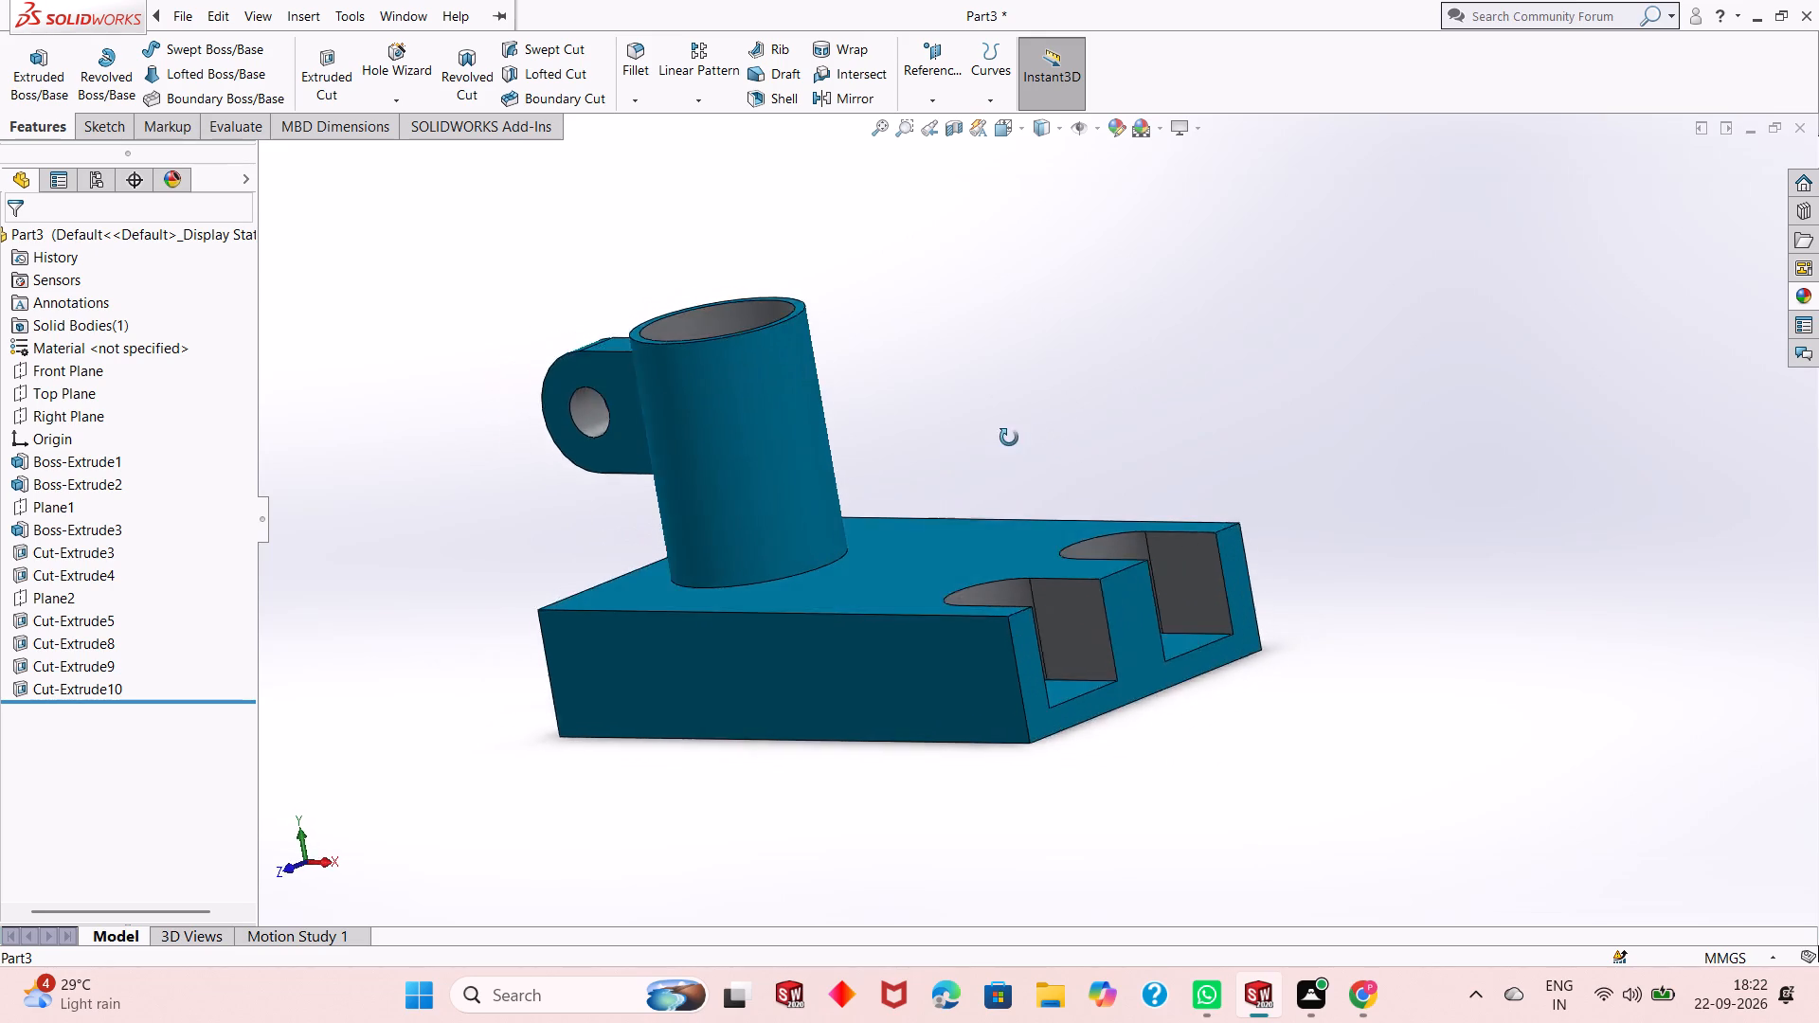
pyautogui.moveTo(1009, 438); pyautogui.dragTo(1019, 603, button='middle')
pyautogui.scroll(-1, 889, 431)
pyautogui.moveTo(1040, 427); pyautogui.dragTo(1041, 328, button='middle')
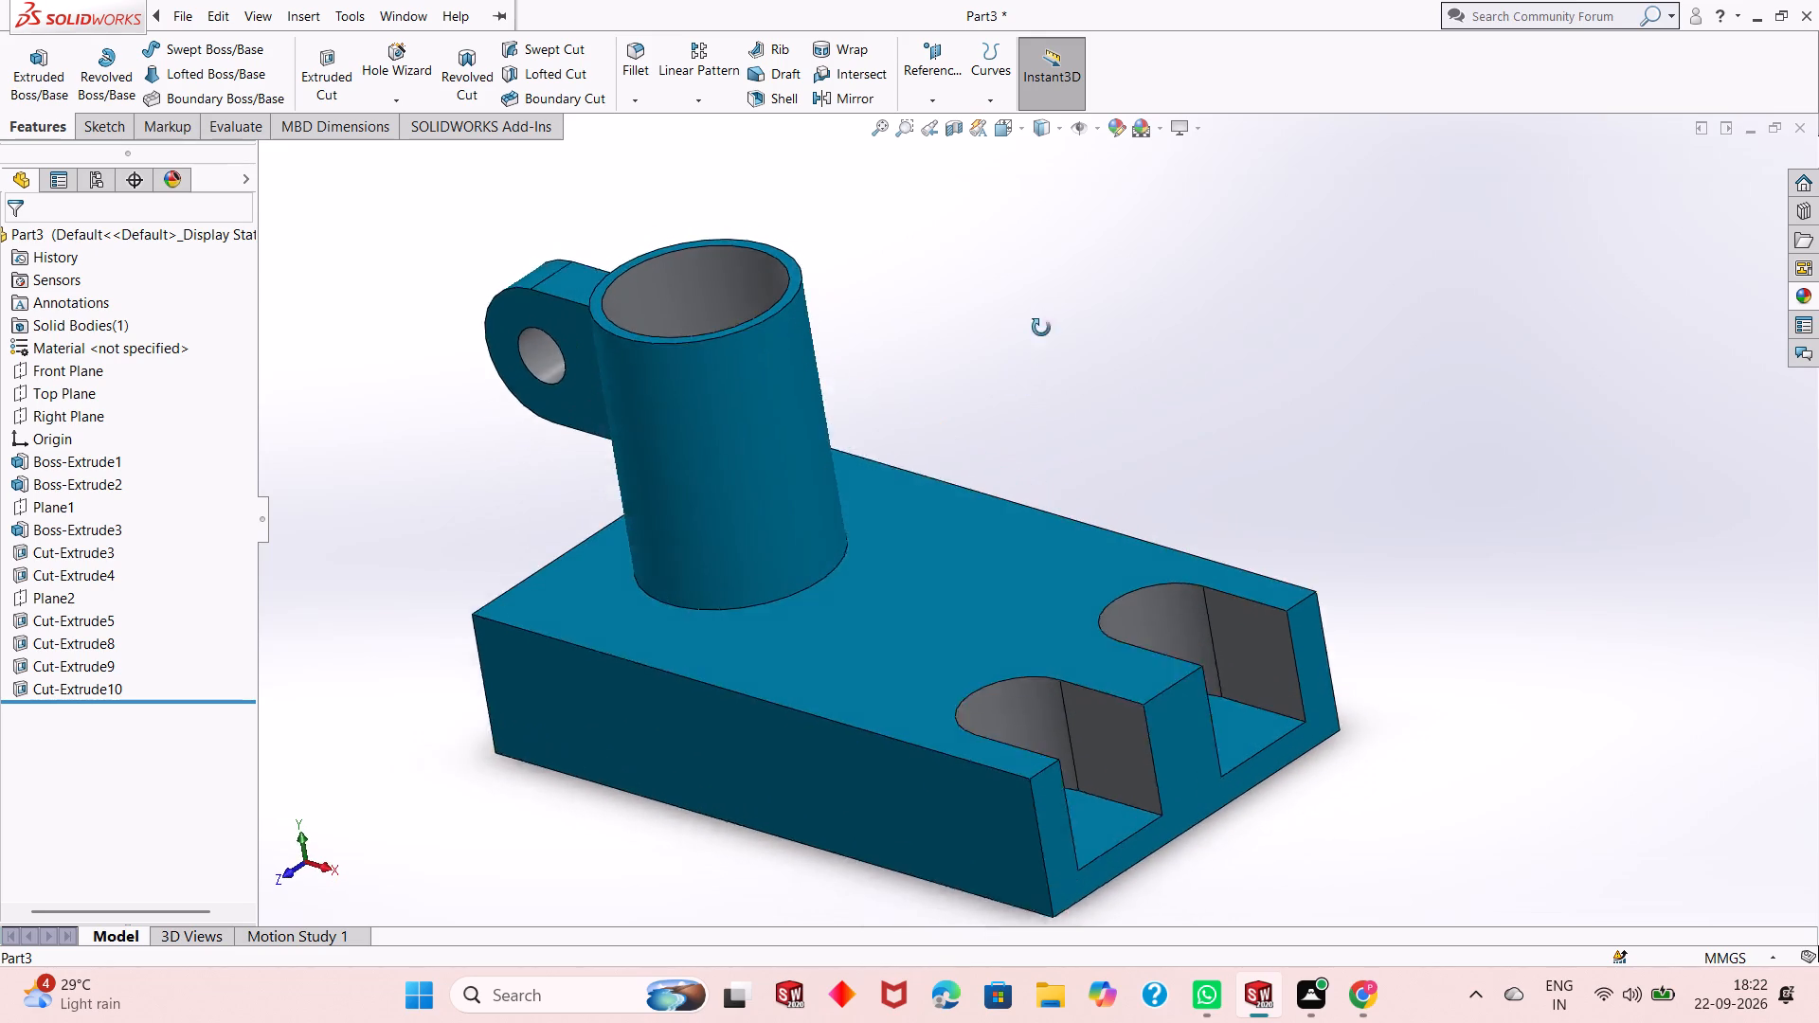
pyautogui.moveTo(1041, 328); pyautogui.dragTo(1060, 313, button='middle')
pyautogui.scroll(2, 1064, 347)
pyautogui.moveTo(1026, 407); pyautogui.dragTo(1233, 307, button='middle')
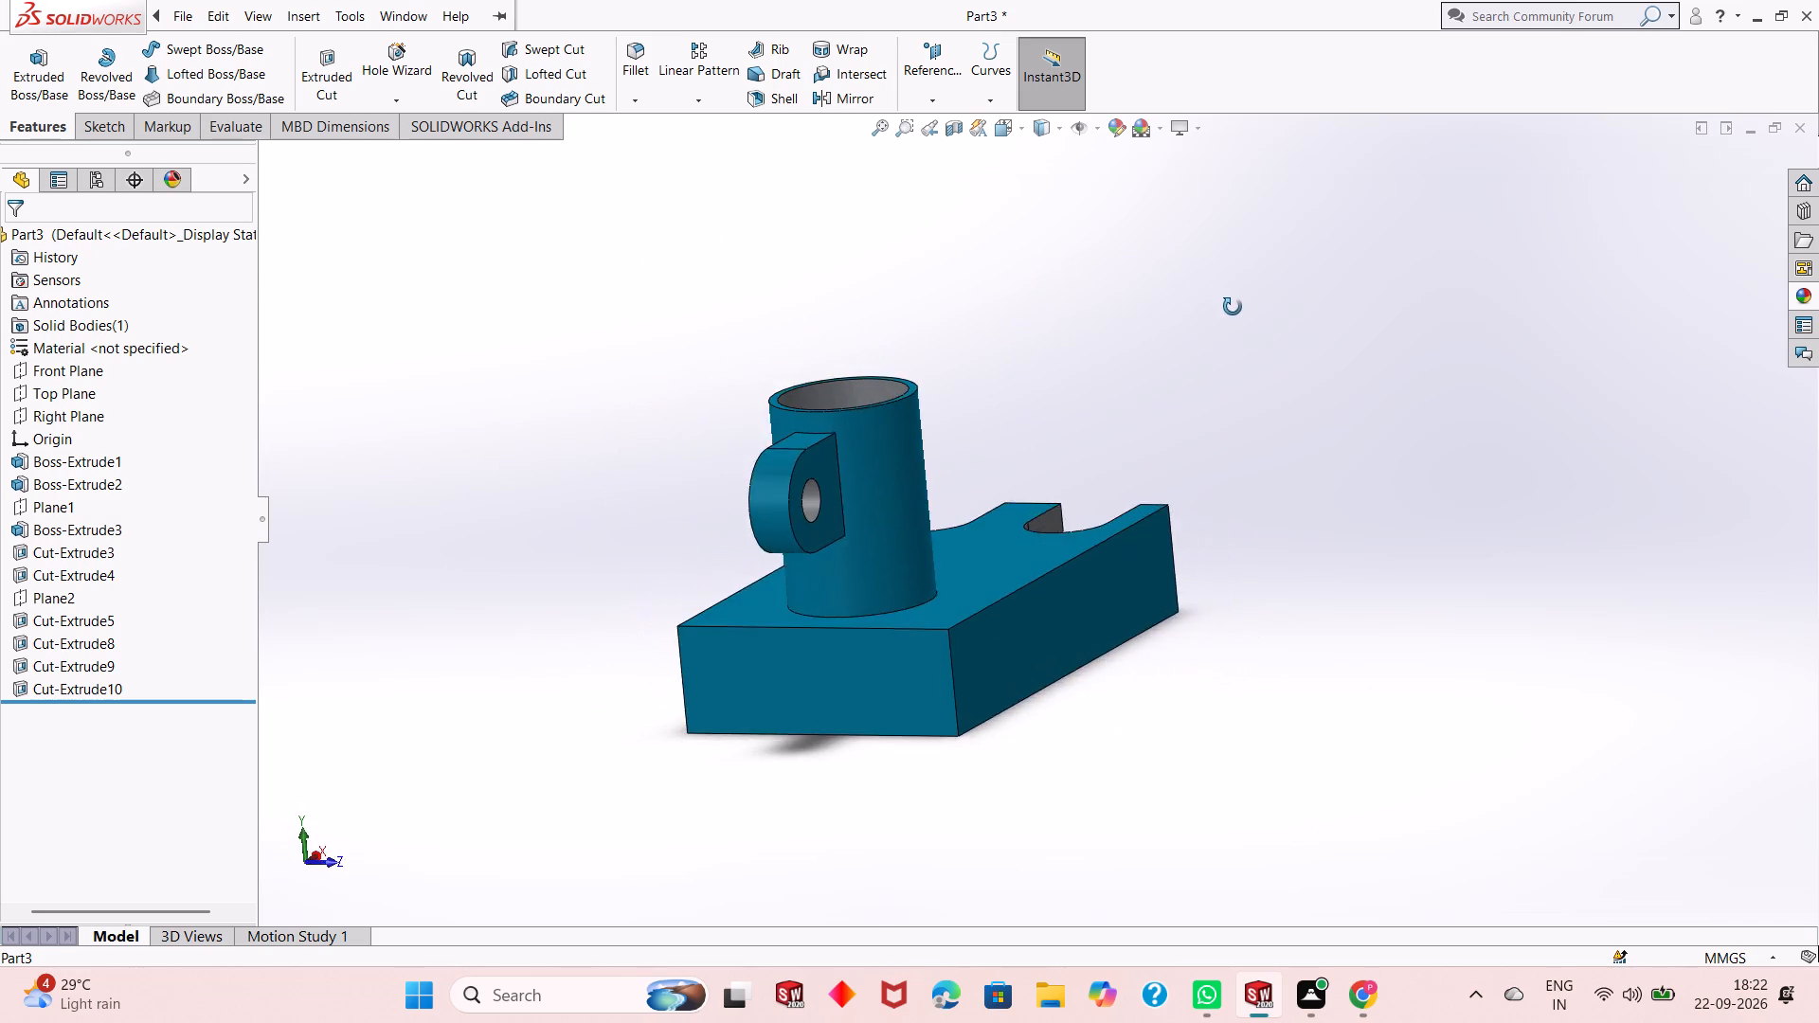
pyautogui.moveTo(1233, 307); pyautogui.dragTo(1149, 416, button='middle')
pyautogui.click(1064, 608)
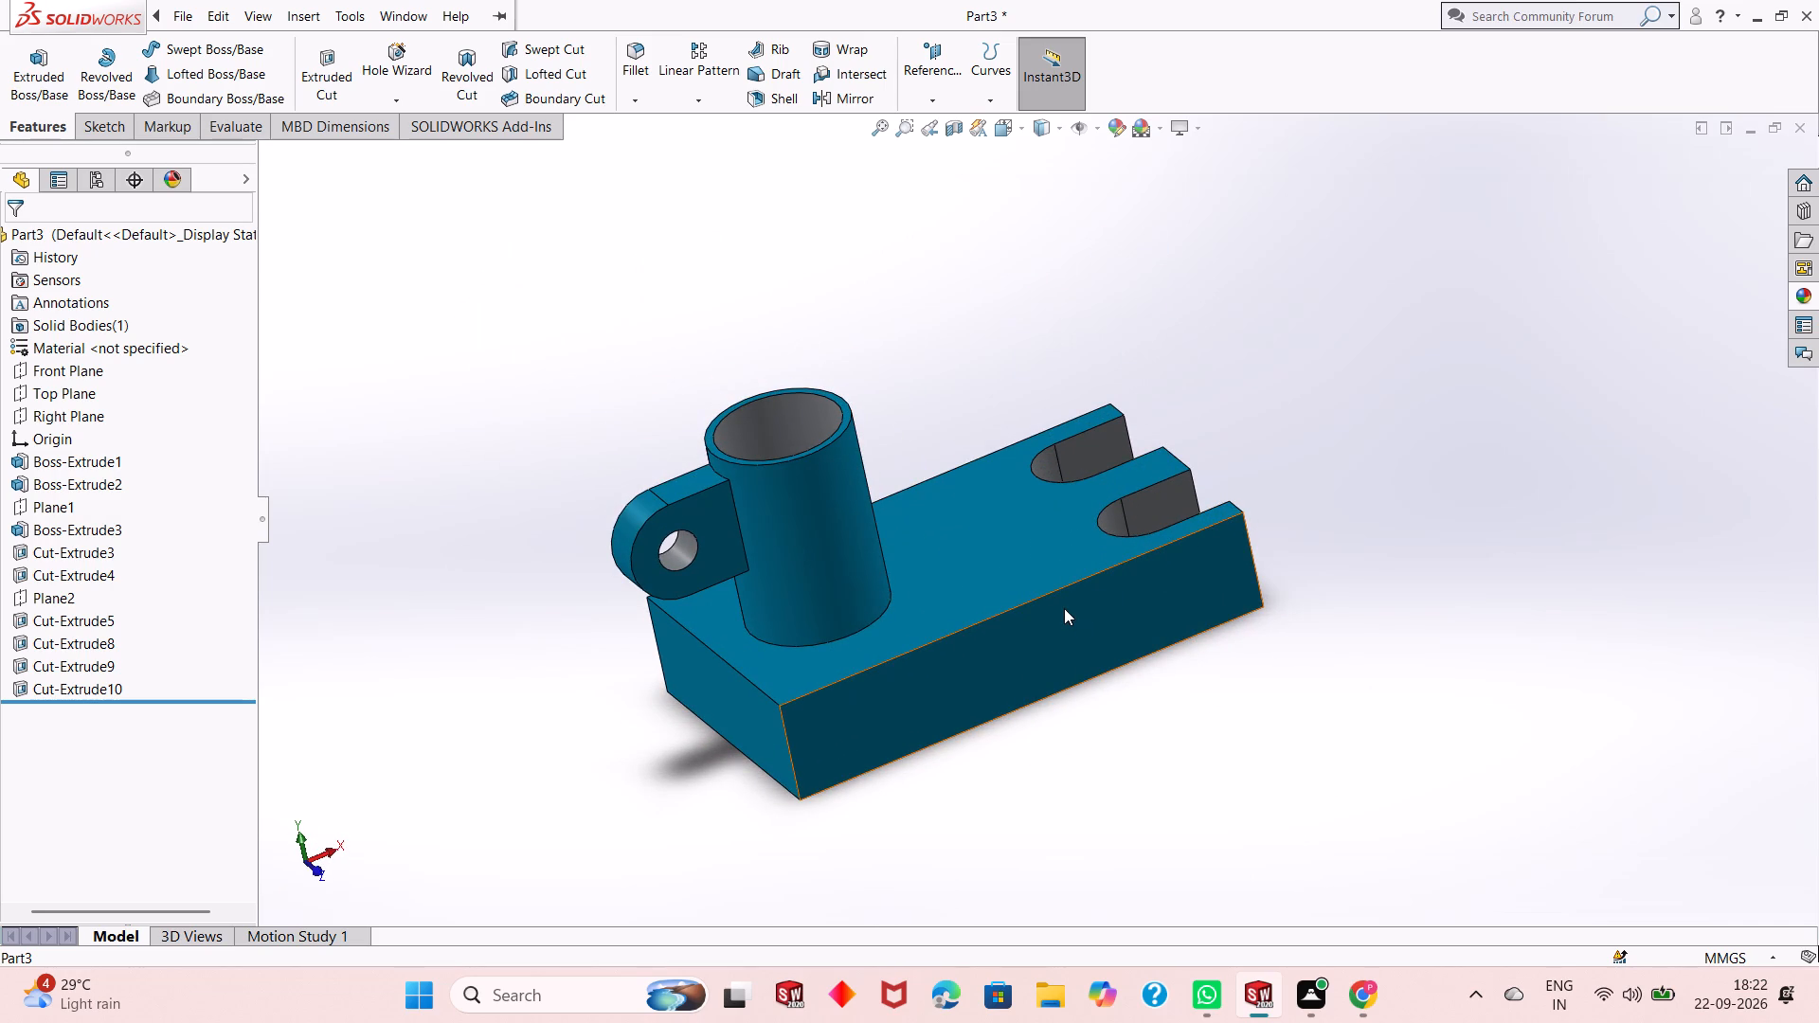
pyautogui.hotkey('ctrl', '8')
pyautogui.press('Escape')
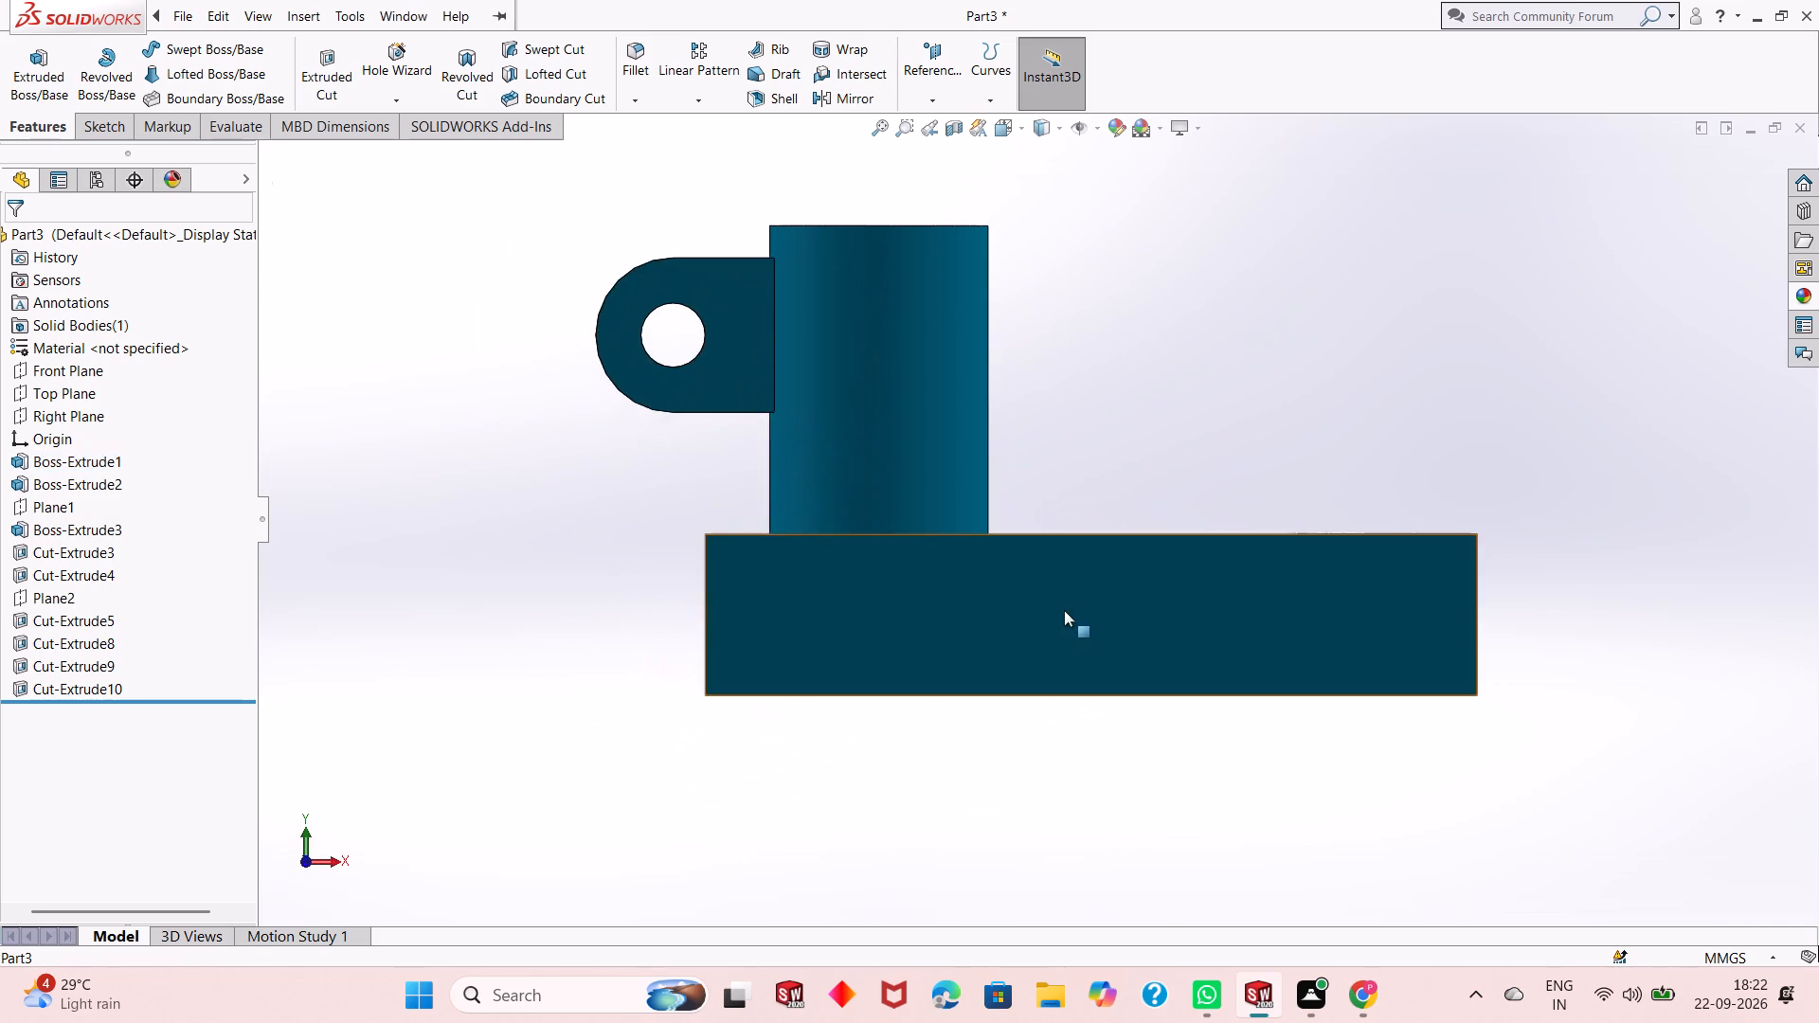
# Section the part through the bored boss with the Front Plane, rotating the section plane about X to about 356.4 degrees.
pyautogui.scroll(2, 1066, 597)
pyautogui.moveTo(1069, 563); pyautogui.dragTo(1103, 610, button='middle')
pyautogui.click(955, 121)
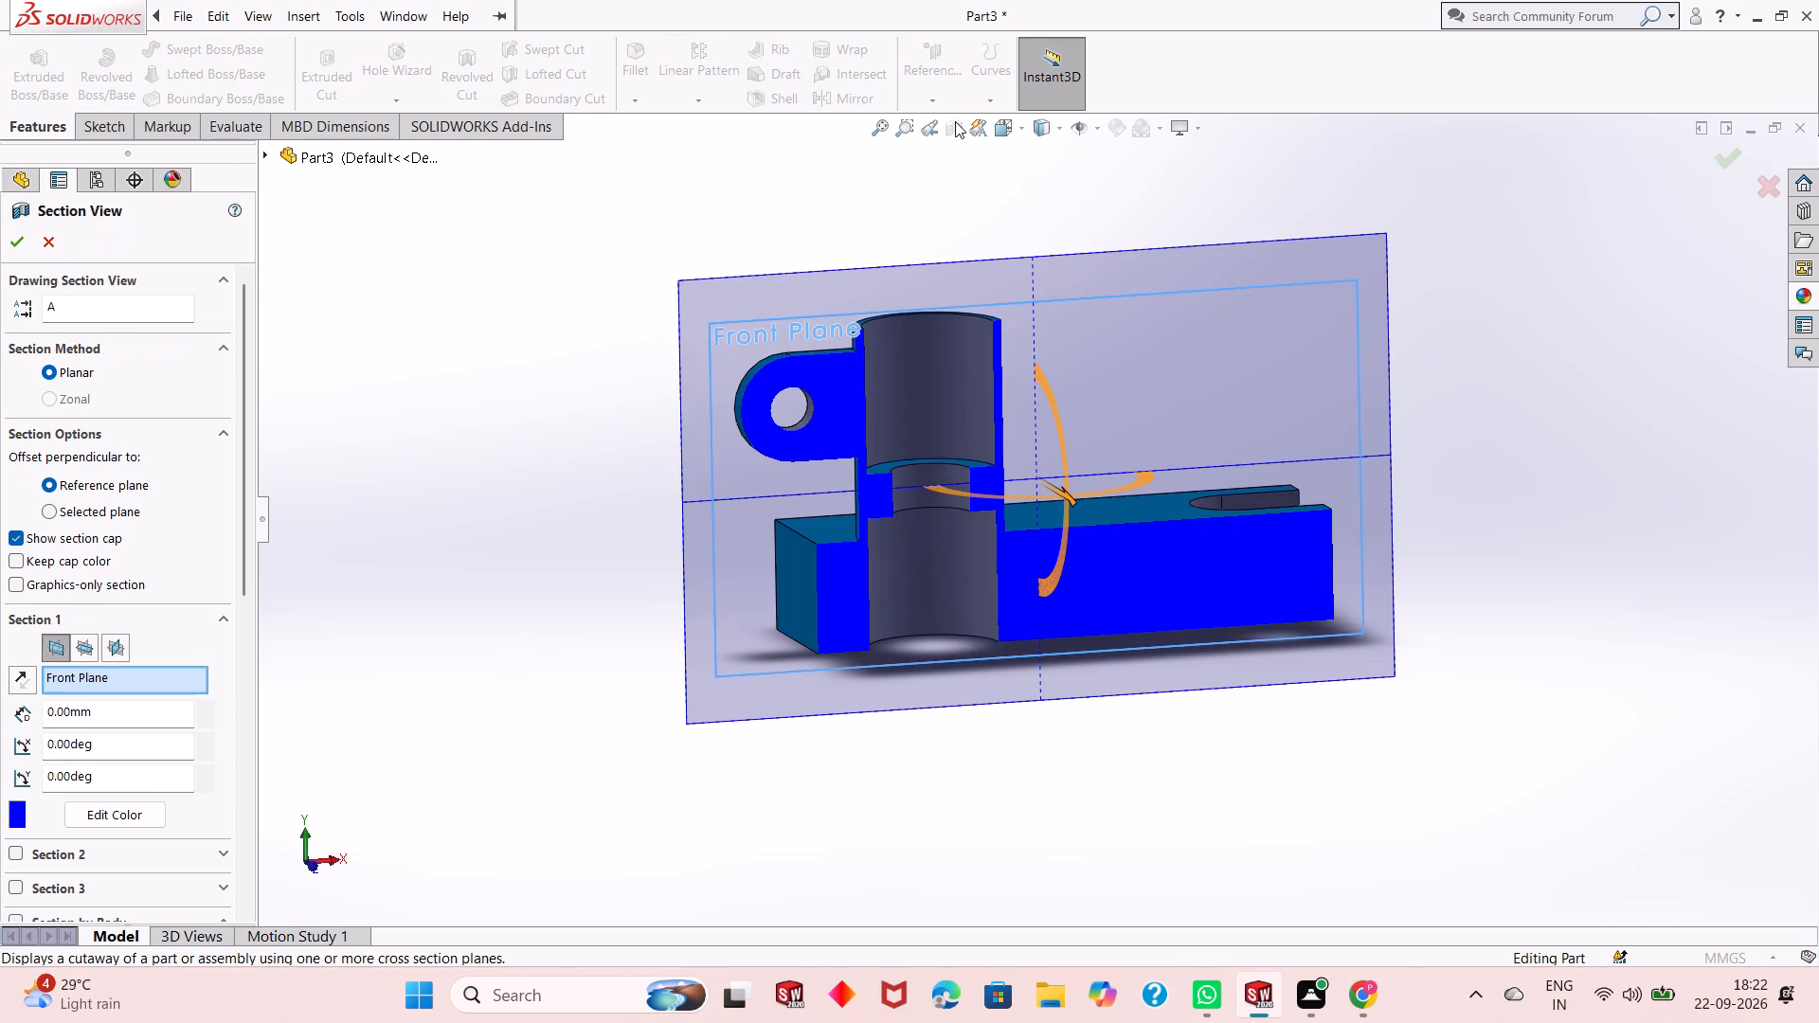
pyautogui.moveTo(1106, 493); pyautogui.dragTo(1102, 504)
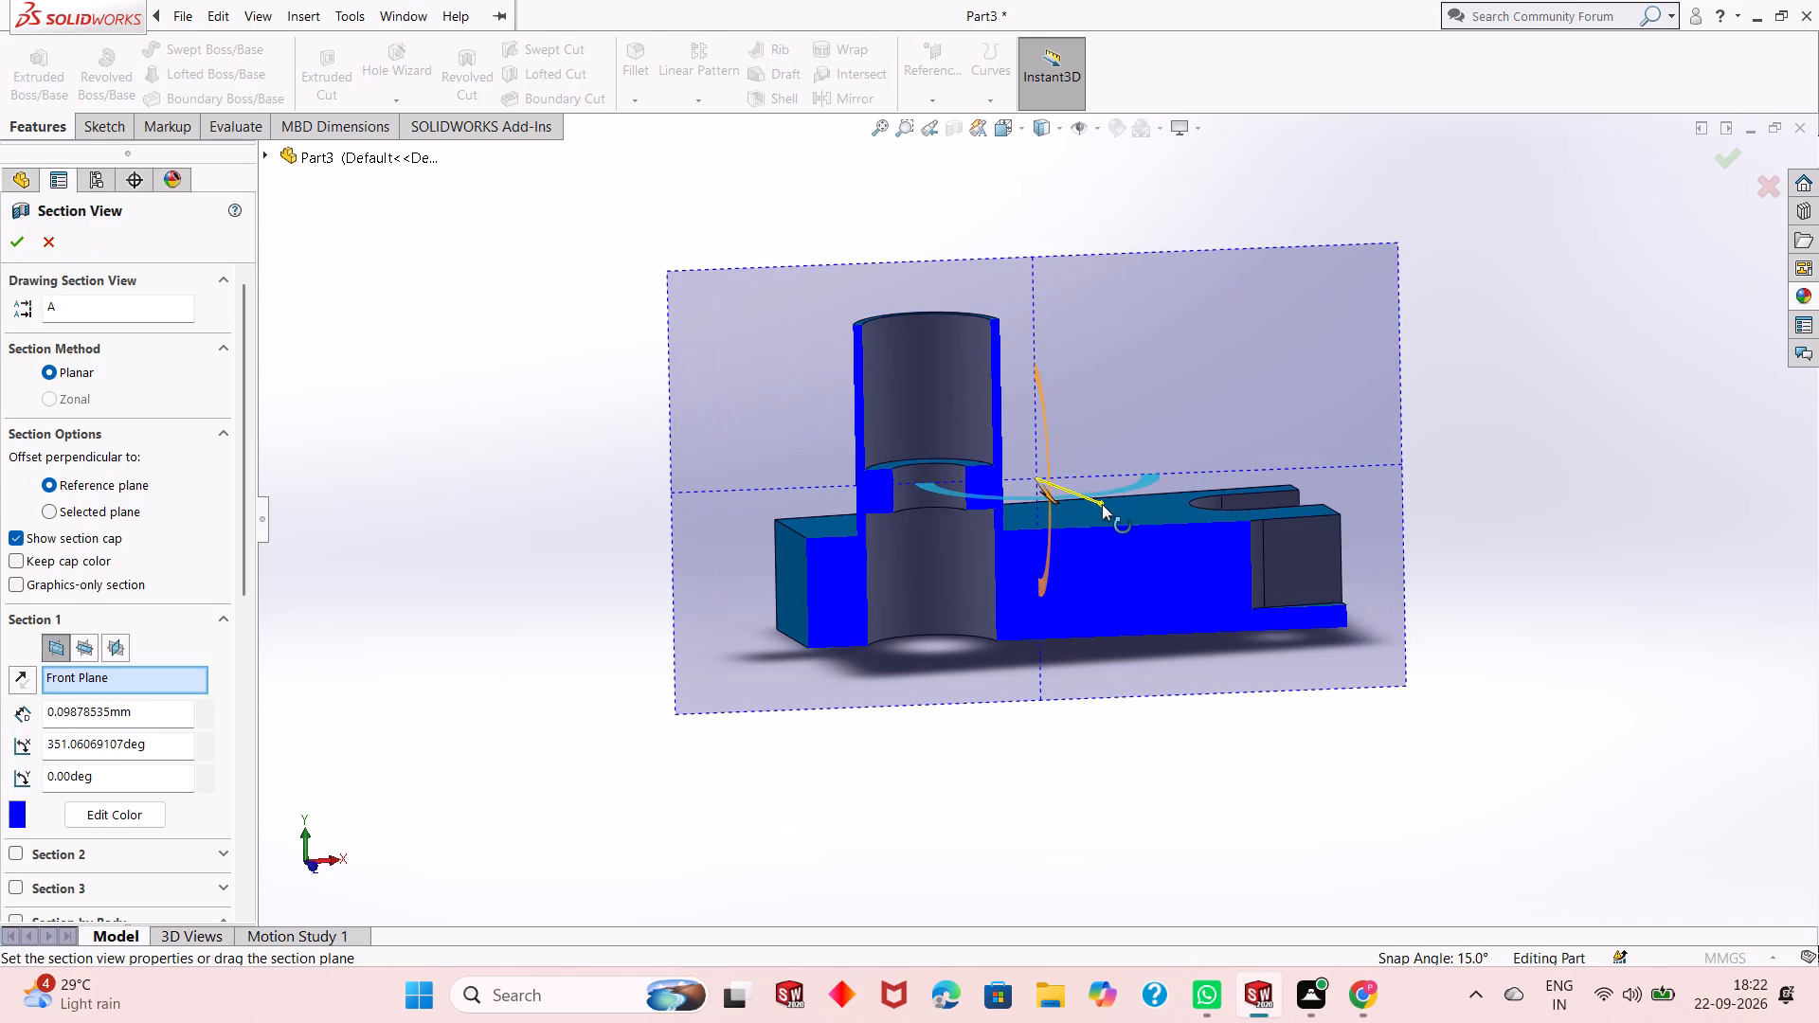
pyautogui.moveTo(1102, 504); pyautogui.dragTo(1114, 499)
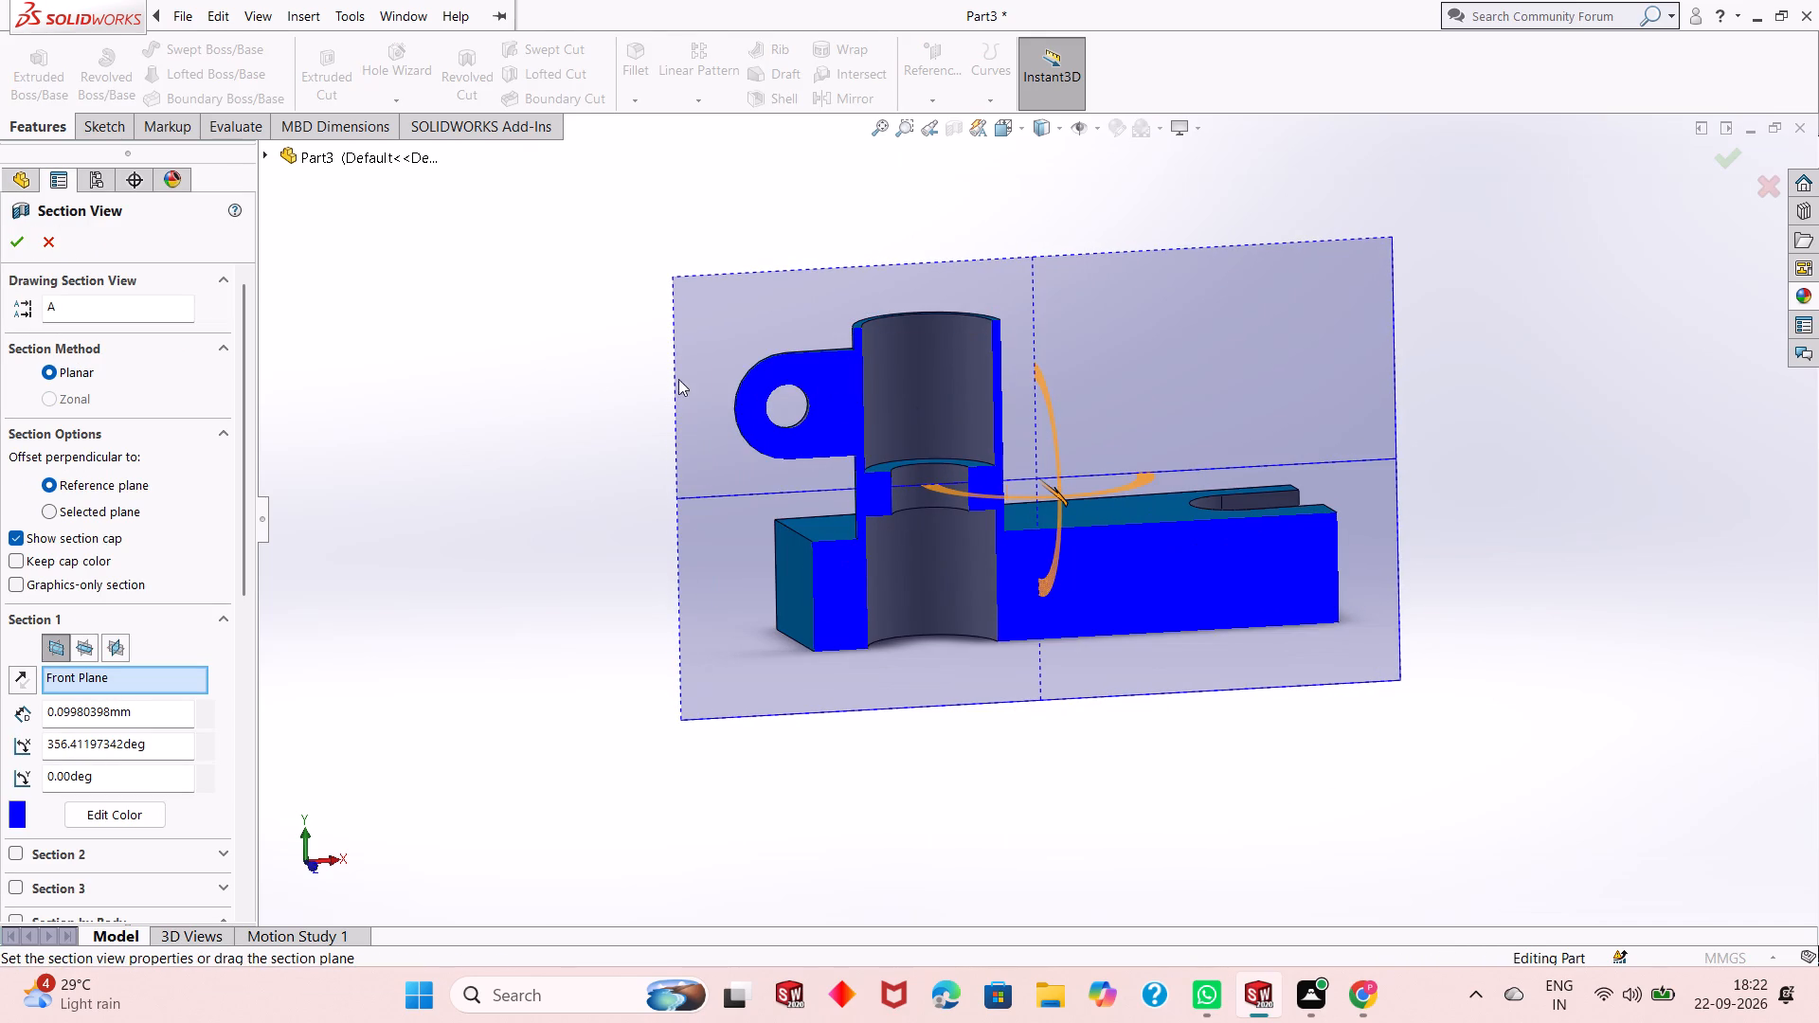
pyautogui.click(9, 242)
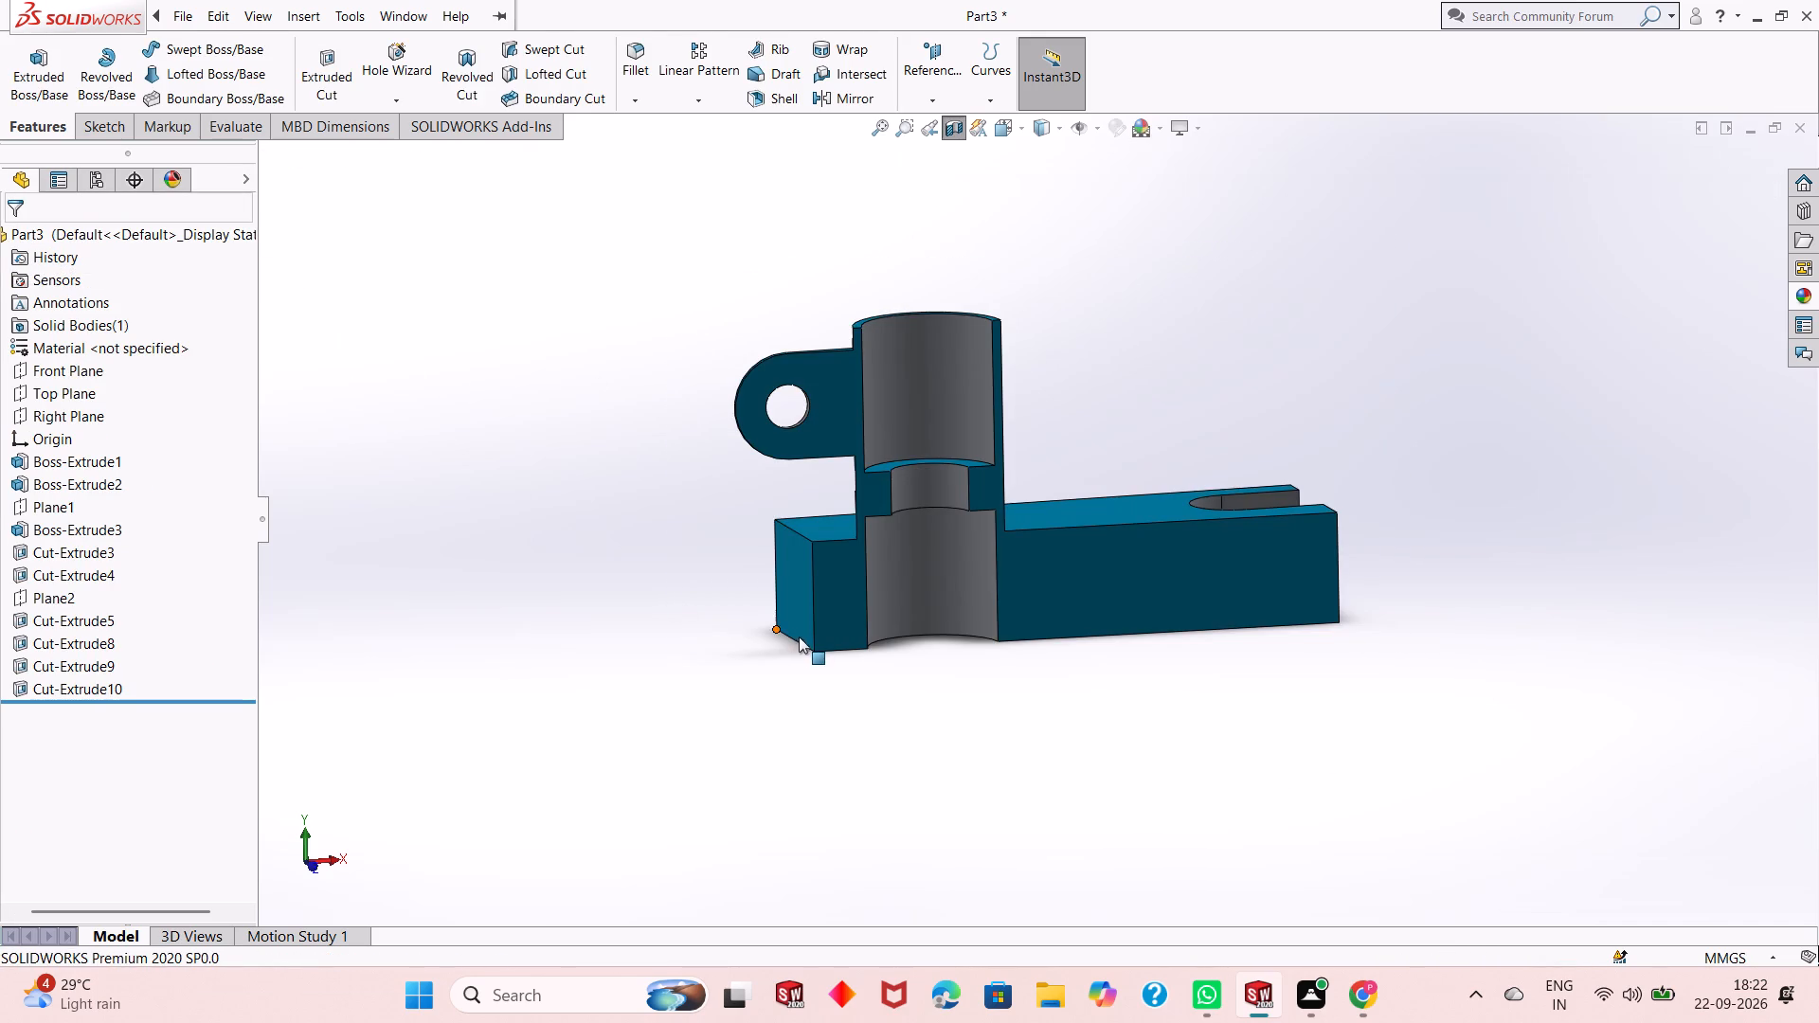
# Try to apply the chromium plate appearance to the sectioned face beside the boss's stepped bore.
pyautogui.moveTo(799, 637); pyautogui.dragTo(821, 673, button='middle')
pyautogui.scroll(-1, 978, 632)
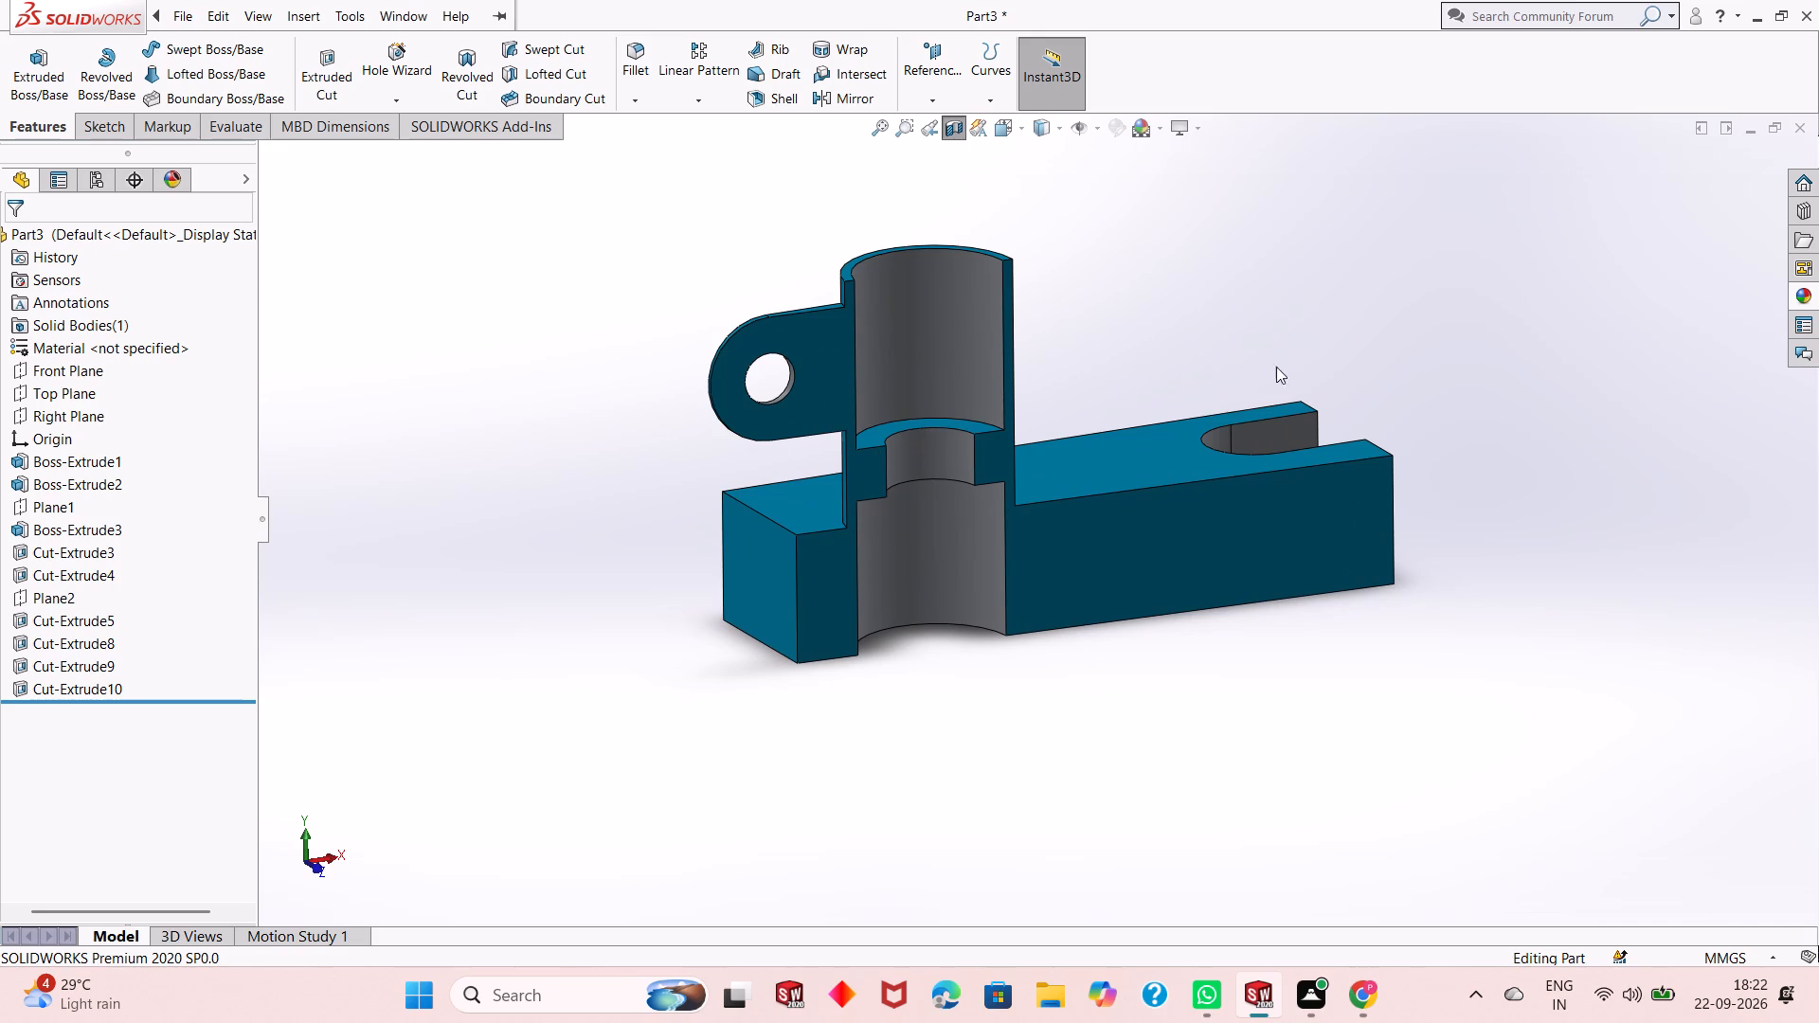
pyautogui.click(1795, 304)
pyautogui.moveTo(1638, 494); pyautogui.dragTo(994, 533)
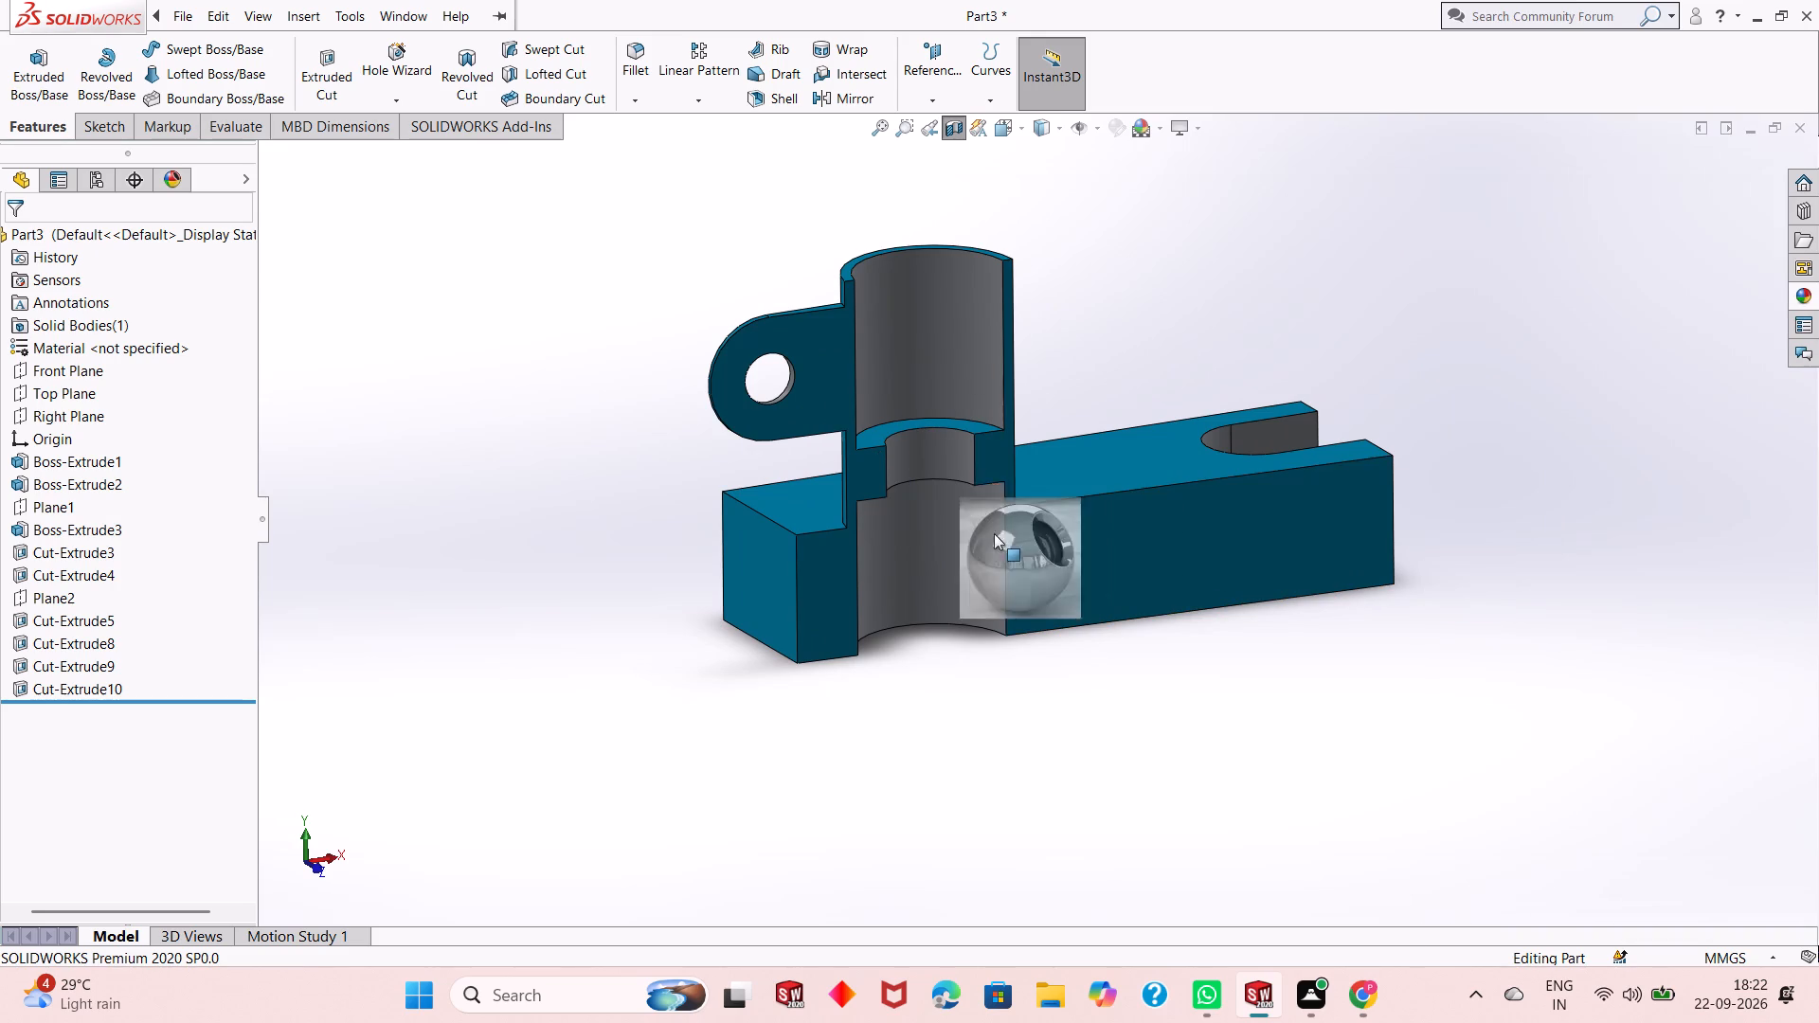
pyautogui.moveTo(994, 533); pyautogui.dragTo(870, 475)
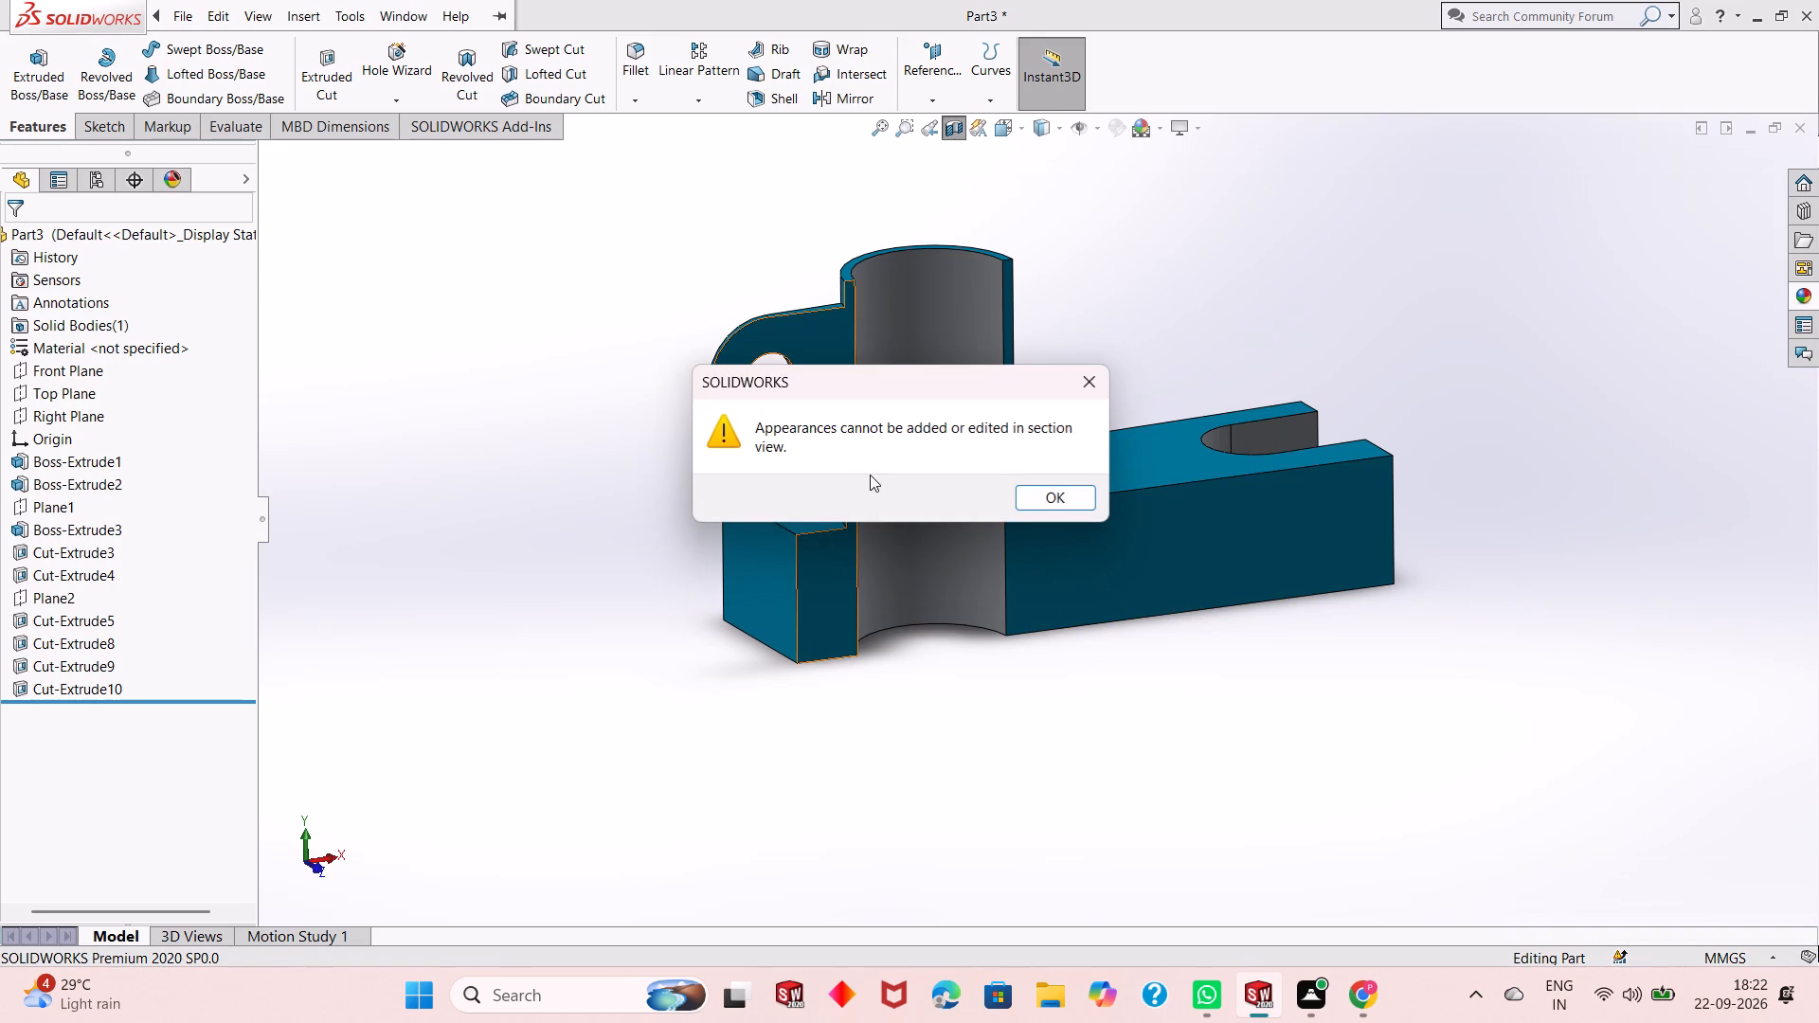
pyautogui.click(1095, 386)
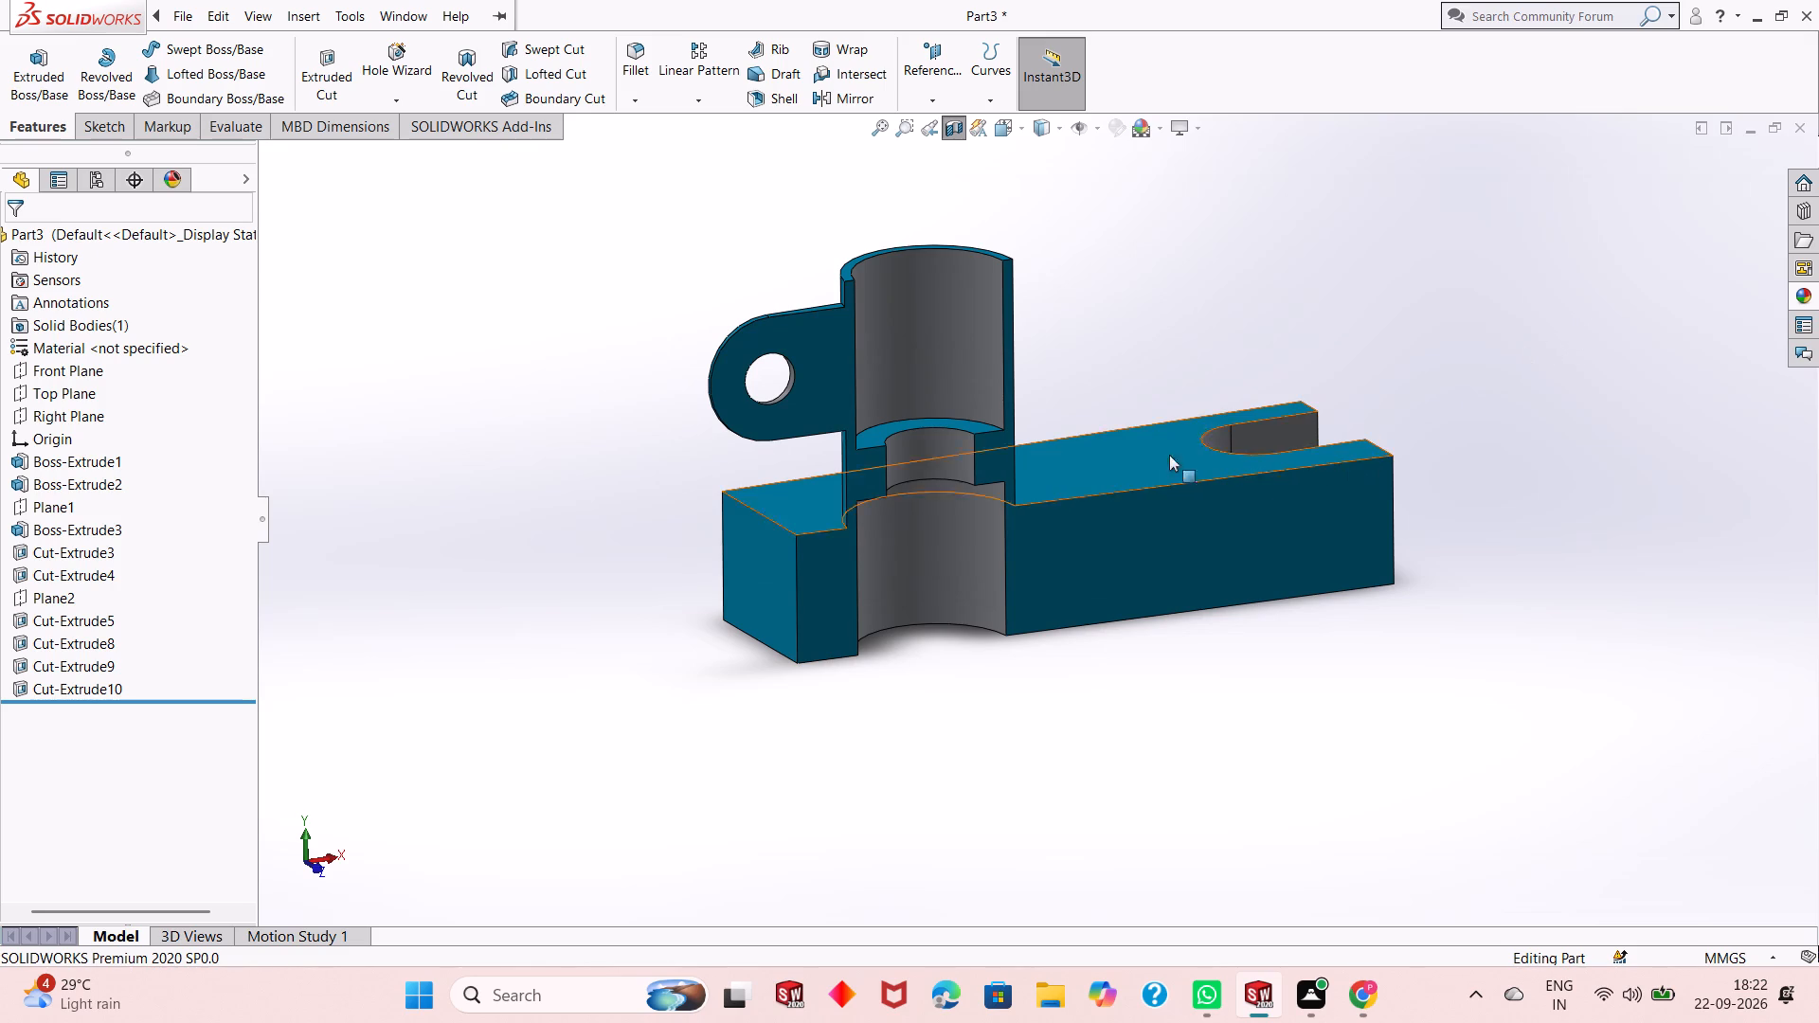
# Inspect the sectioned stepped bore from below and from the lug end, and turn off the section view.
pyautogui.moveTo(992, 463); pyautogui.dragTo(1034, 352, button='middle')
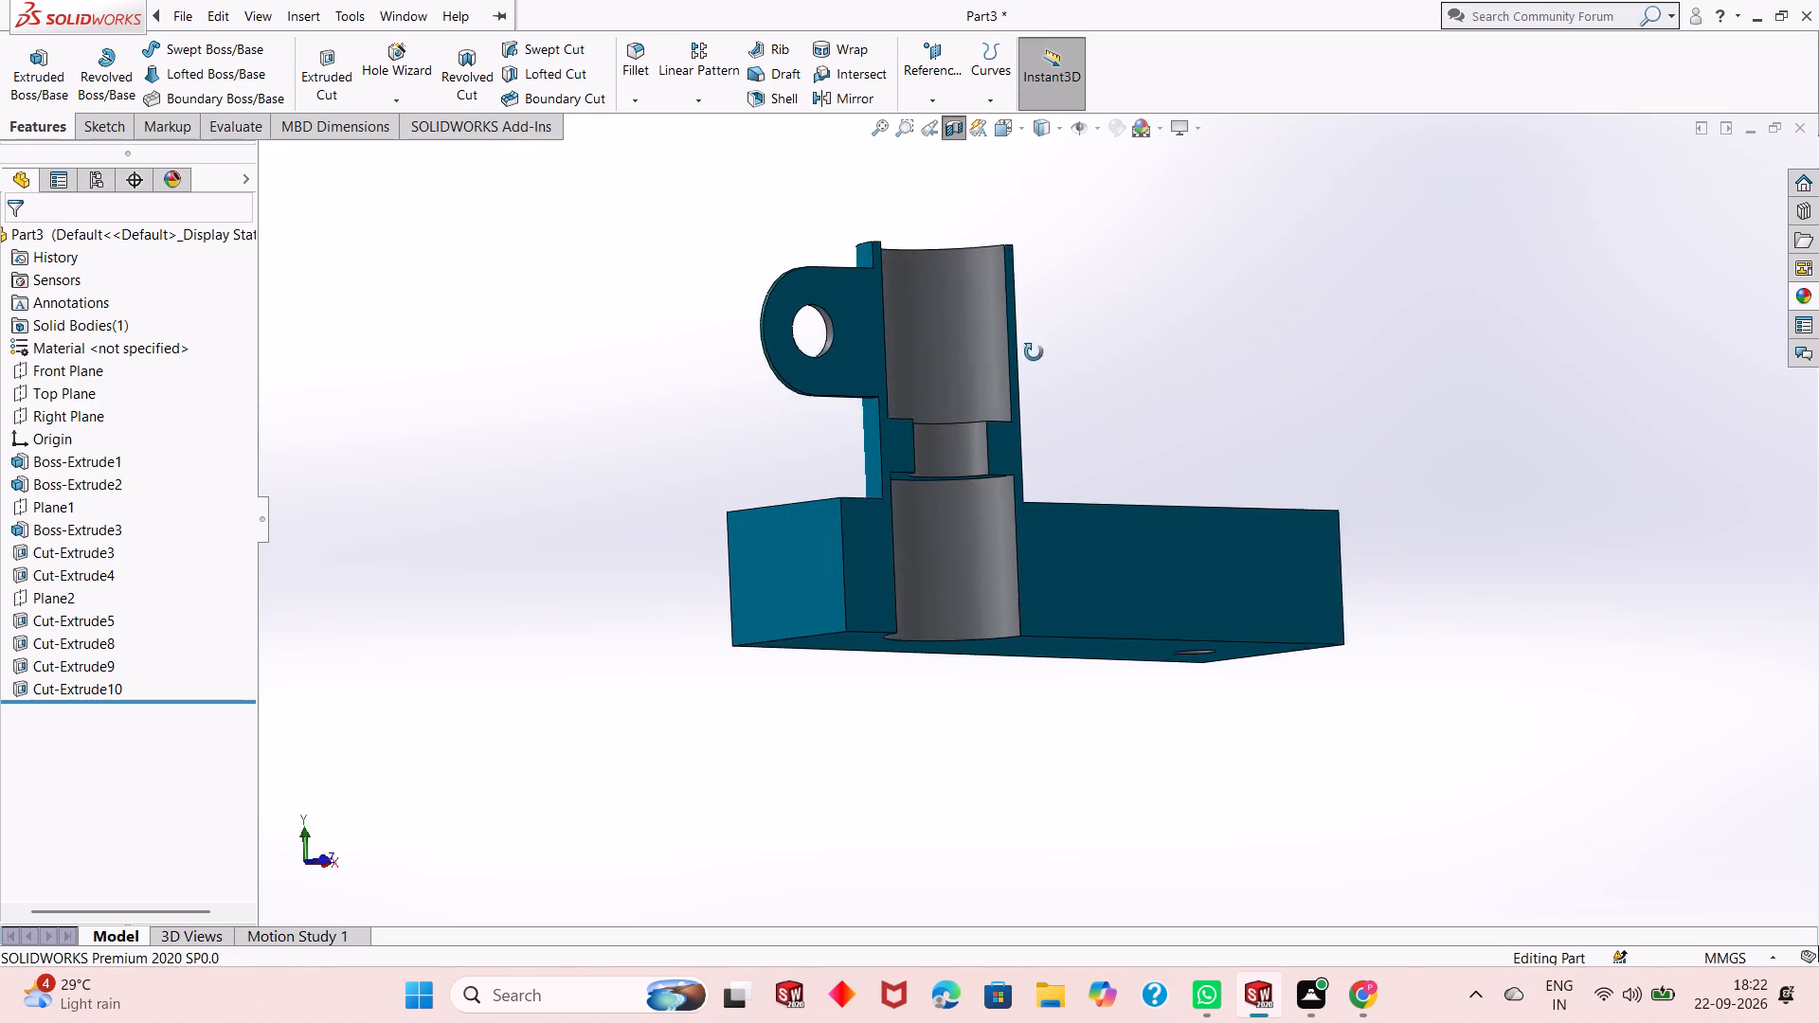
pyautogui.moveTo(1034, 352); pyautogui.dragTo(1083, 463, button='middle')
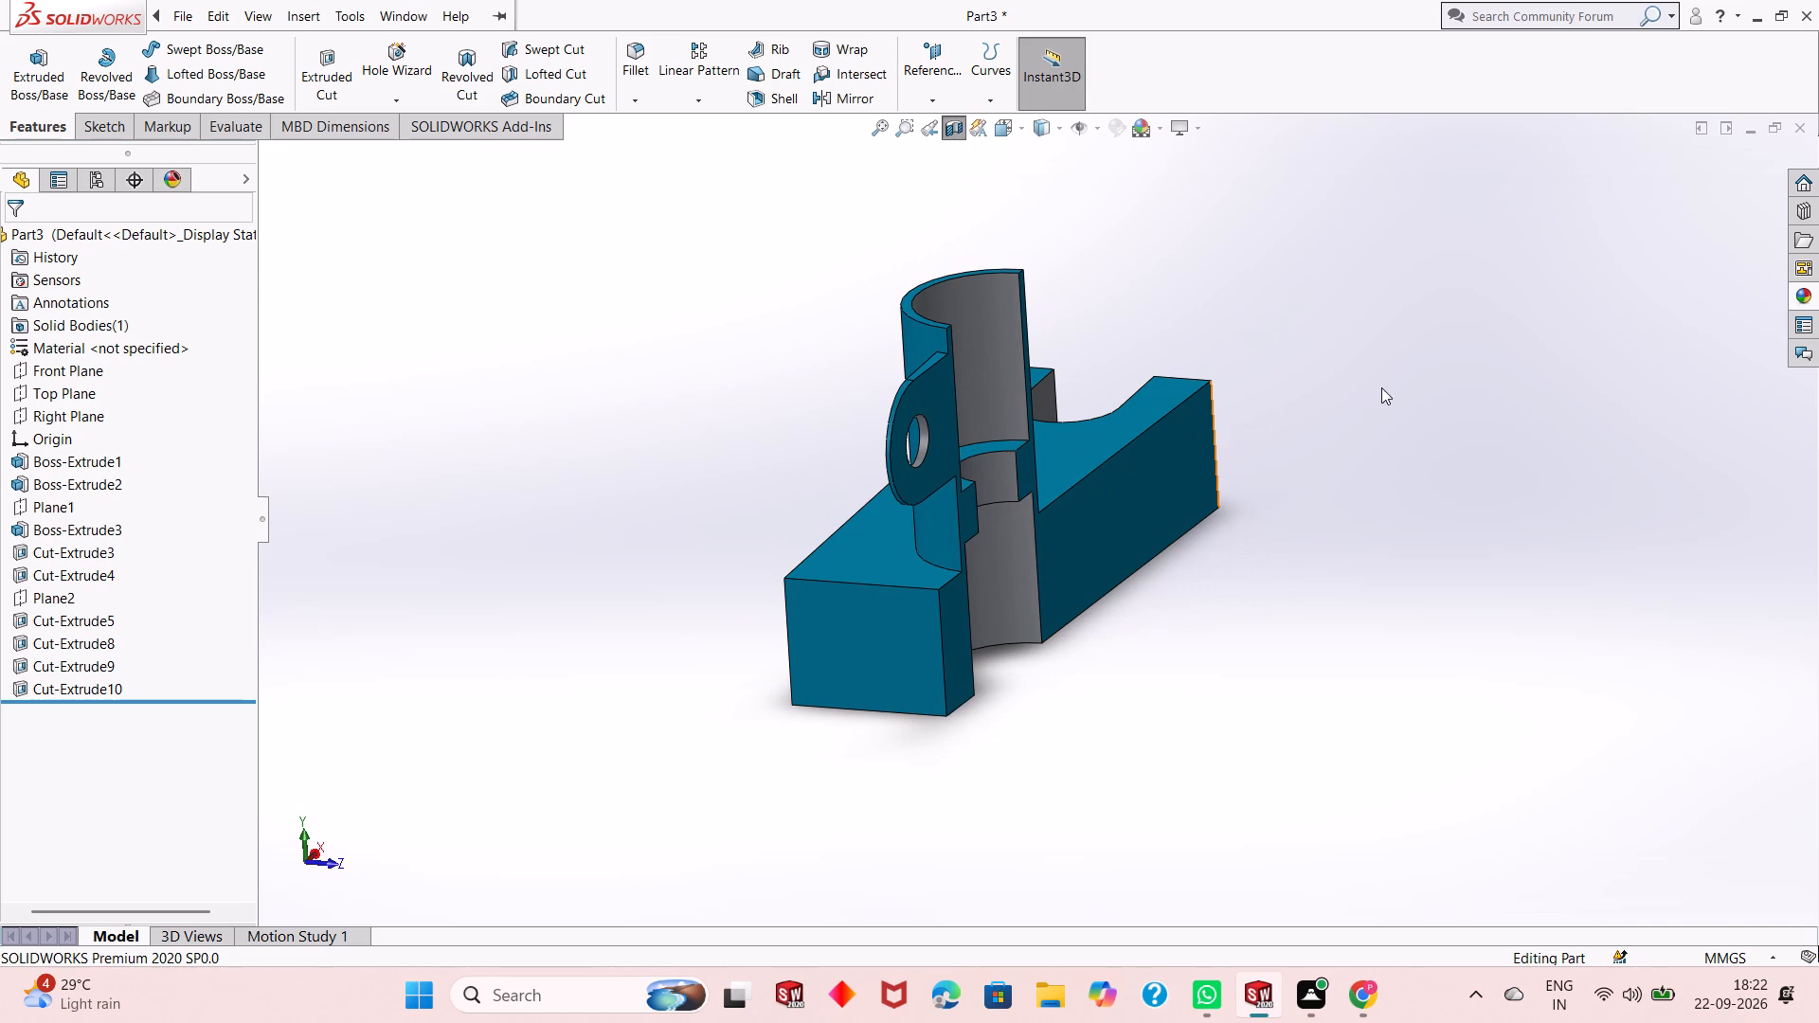
pyautogui.click(948, 133)
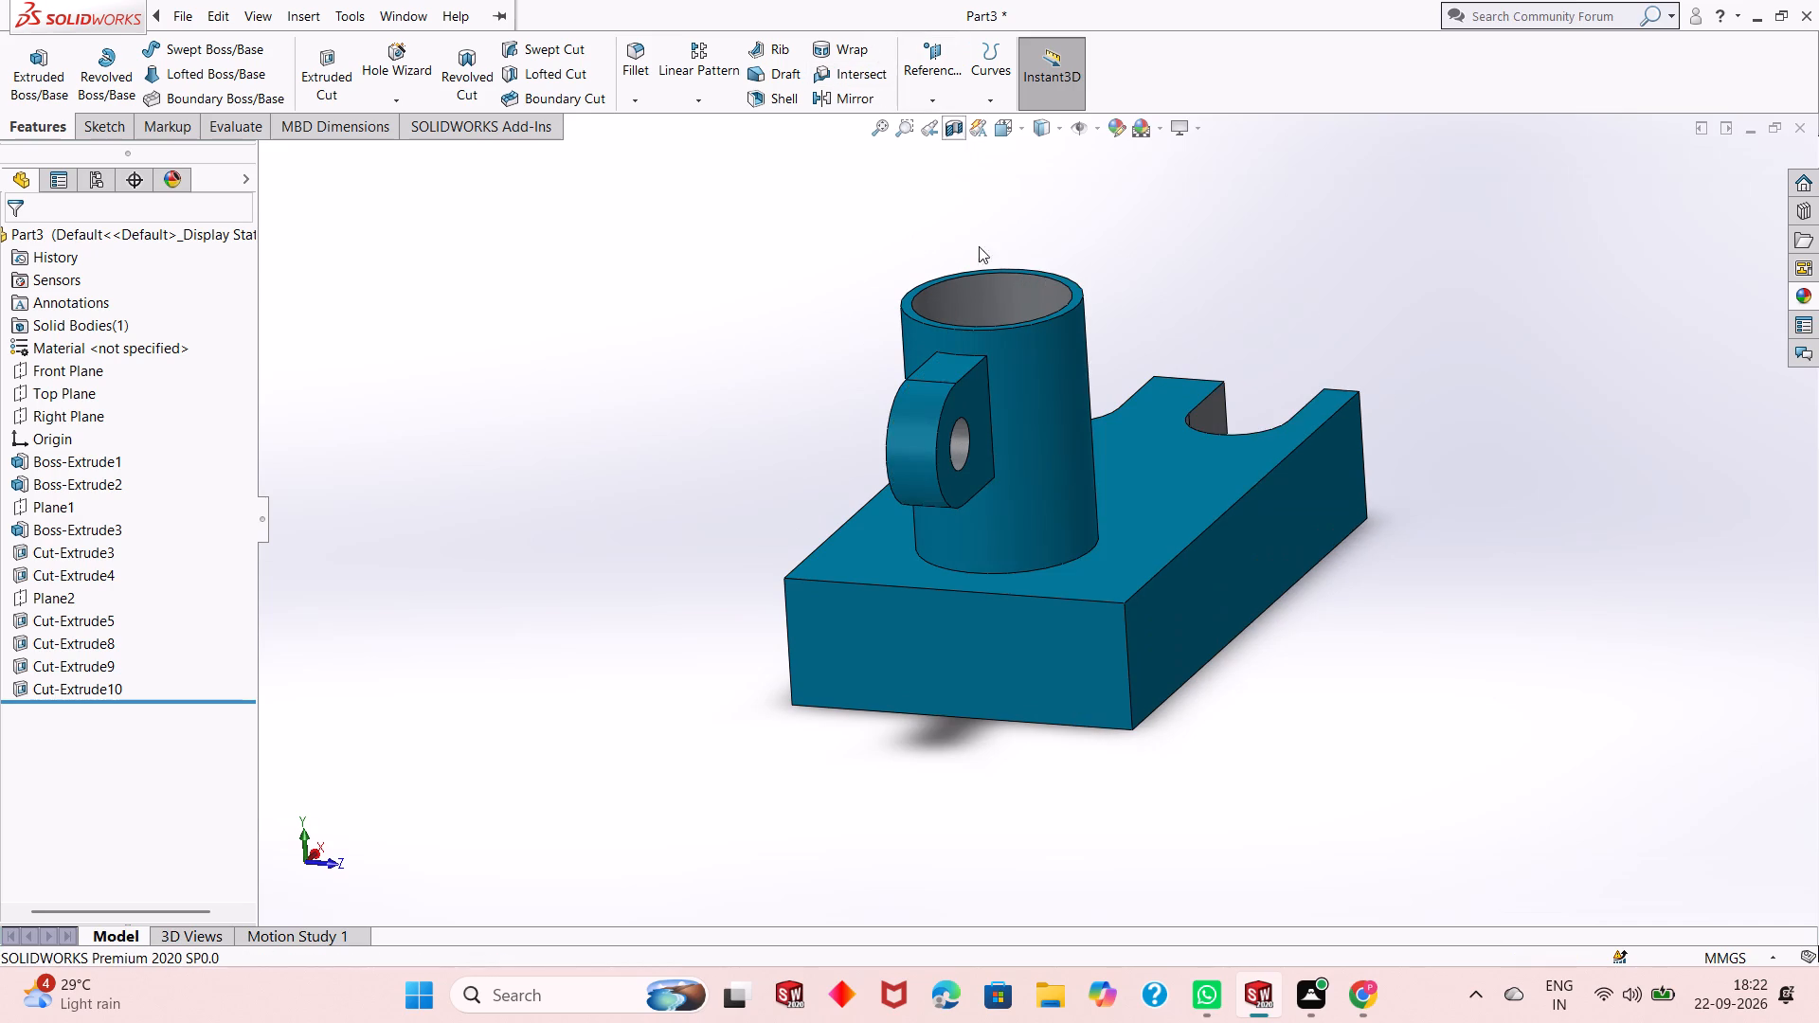
# Examine the whole part from all sides, including the underside holes, the boss bore, the lug and both end slots.
pyautogui.scroll(1, 878, 457)
pyautogui.moveTo(914, 506); pyautogui.dragTo(945, 294, button='middle')
pyautogui.moveTo(999, 458); pyautogui.dragTo(902, 547, button='middle')
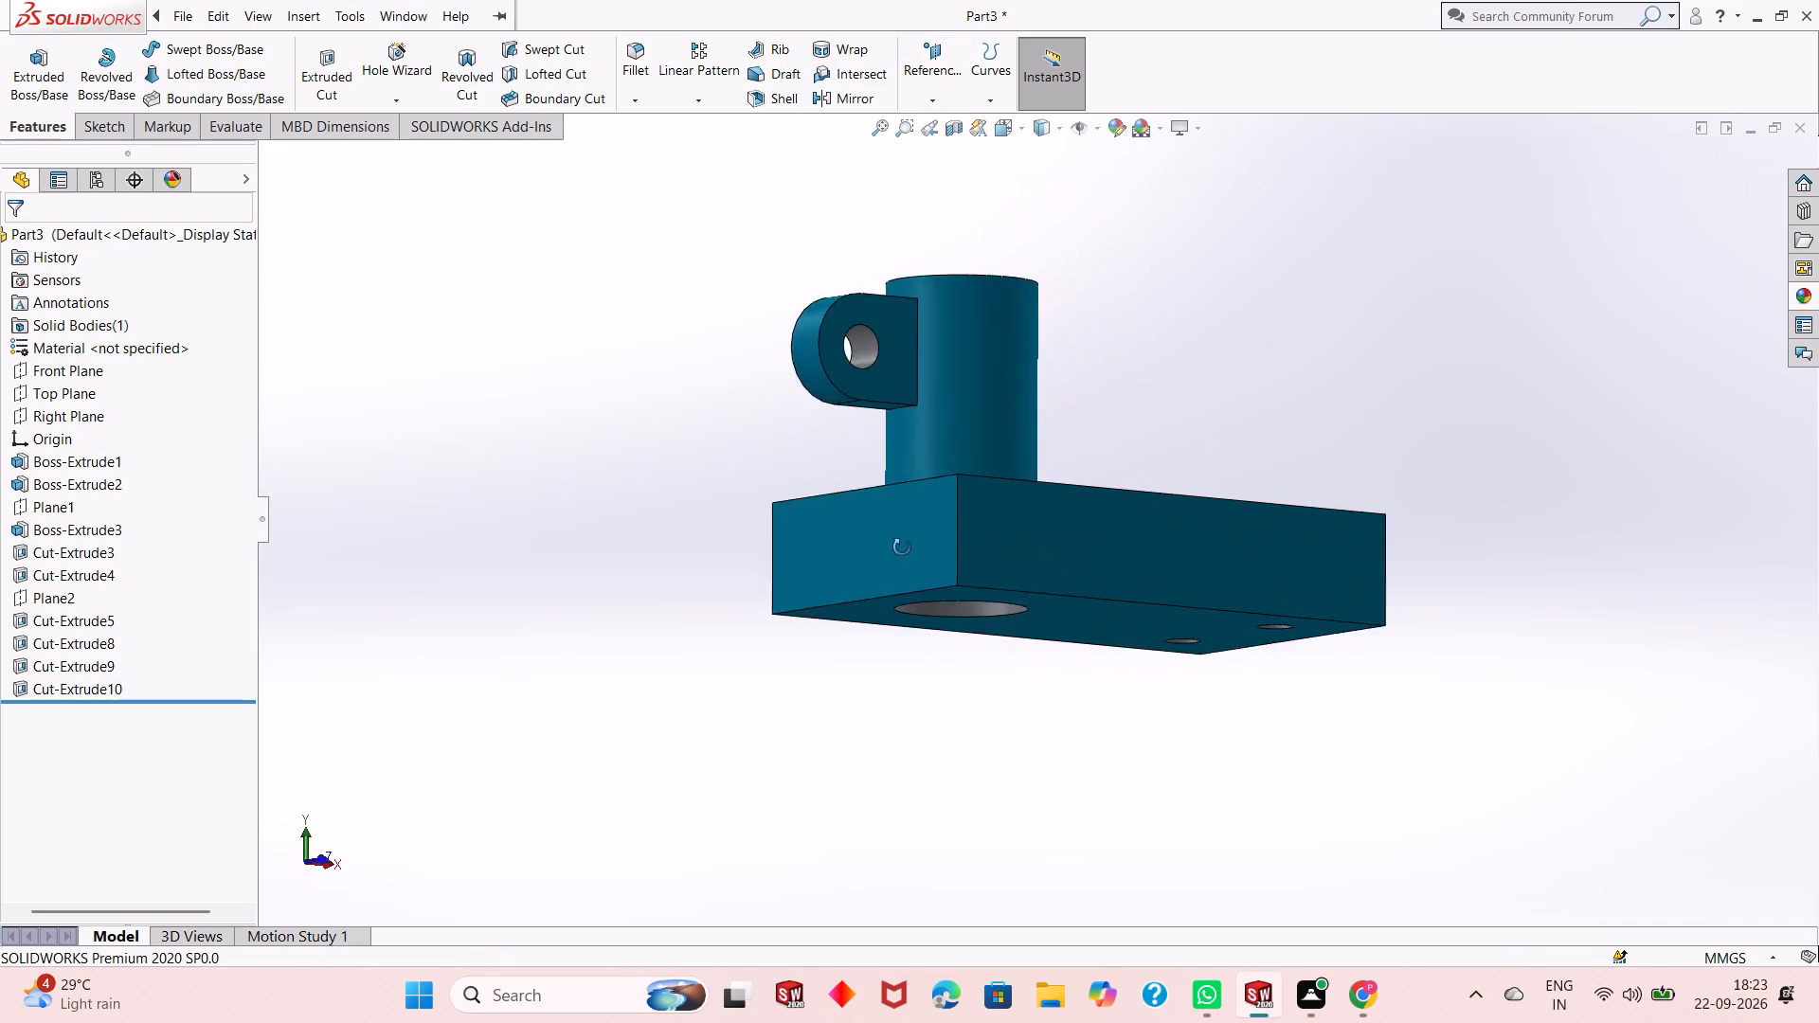
pyautogui.moveTo(902, 547); pyautogui.dragTo(815, 618, button='middle')
pyautogui.scroll(-2, 942, 432)
pyautogui.scroll(2, 945, 455)
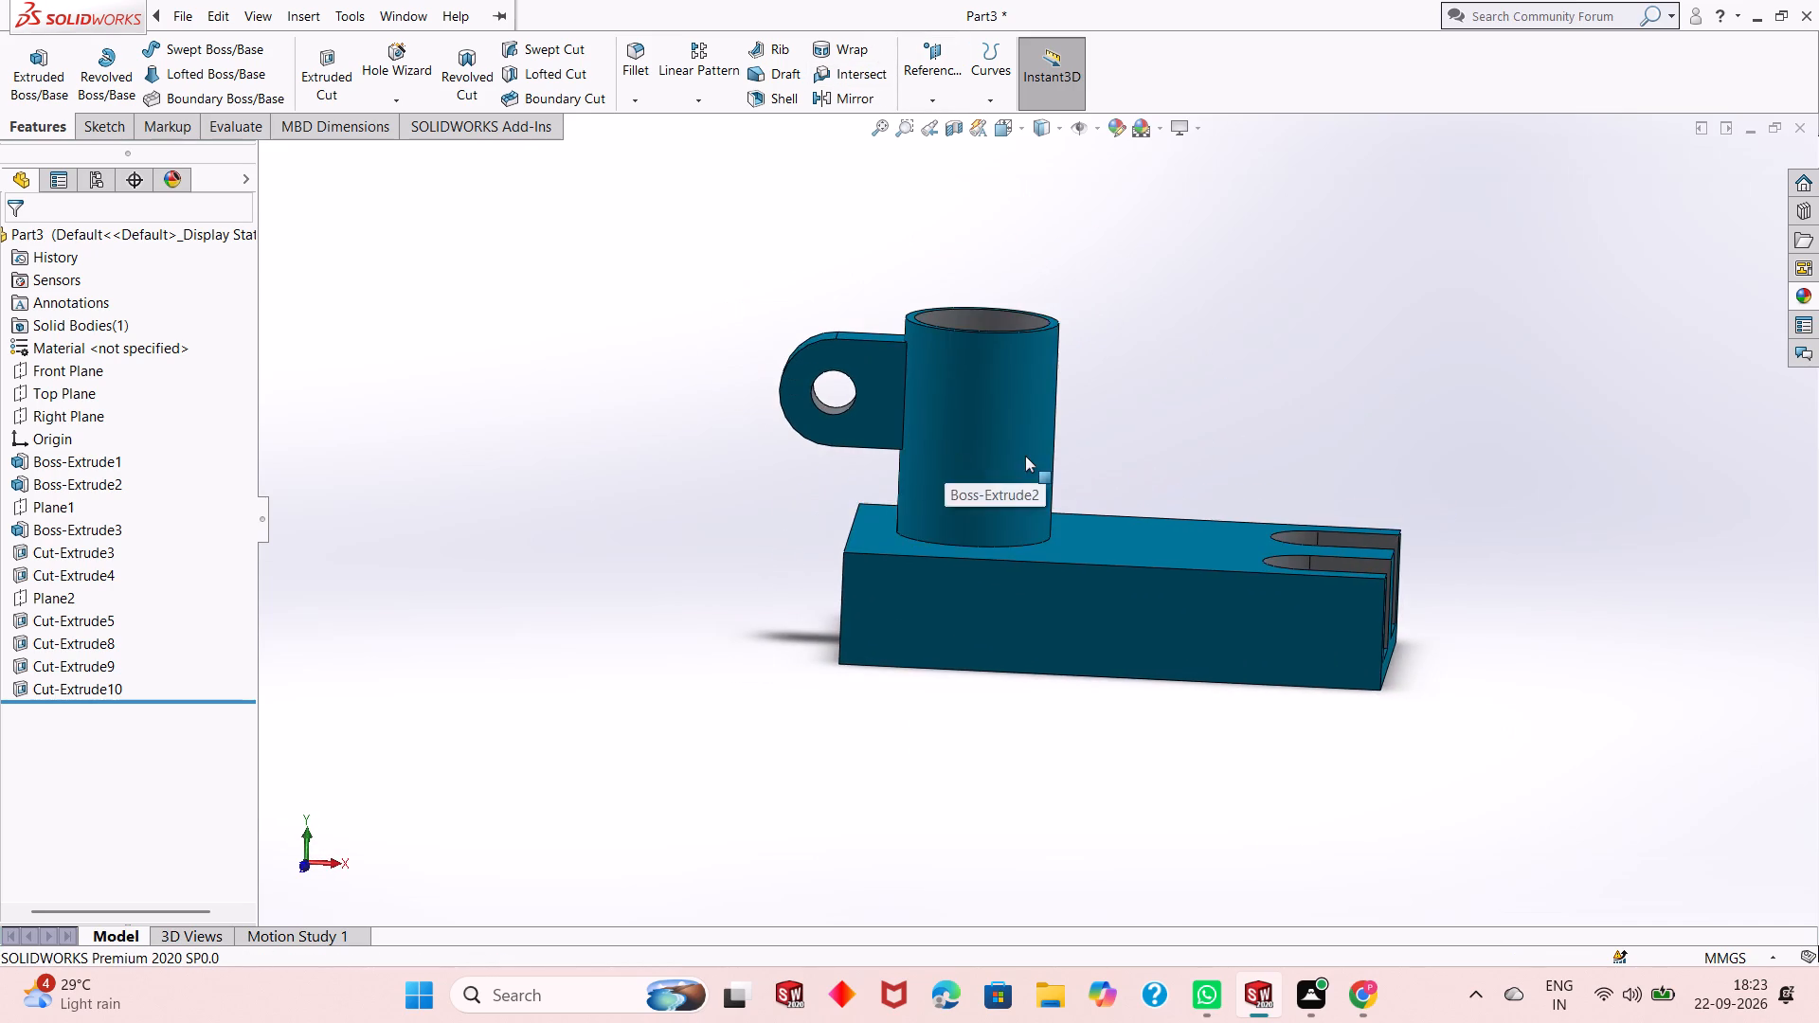
pyautogui.moveTo(1028, 457); pyautogui.dragTo(952, 602, button='middle')
pyautogui.scroll(1, 939, 528)
pyautogui.scroll(-2, 1080, 414)
pyautogui.moveTo(1005, 468); pyautogui.dragTo(1049, 636, button='middle')
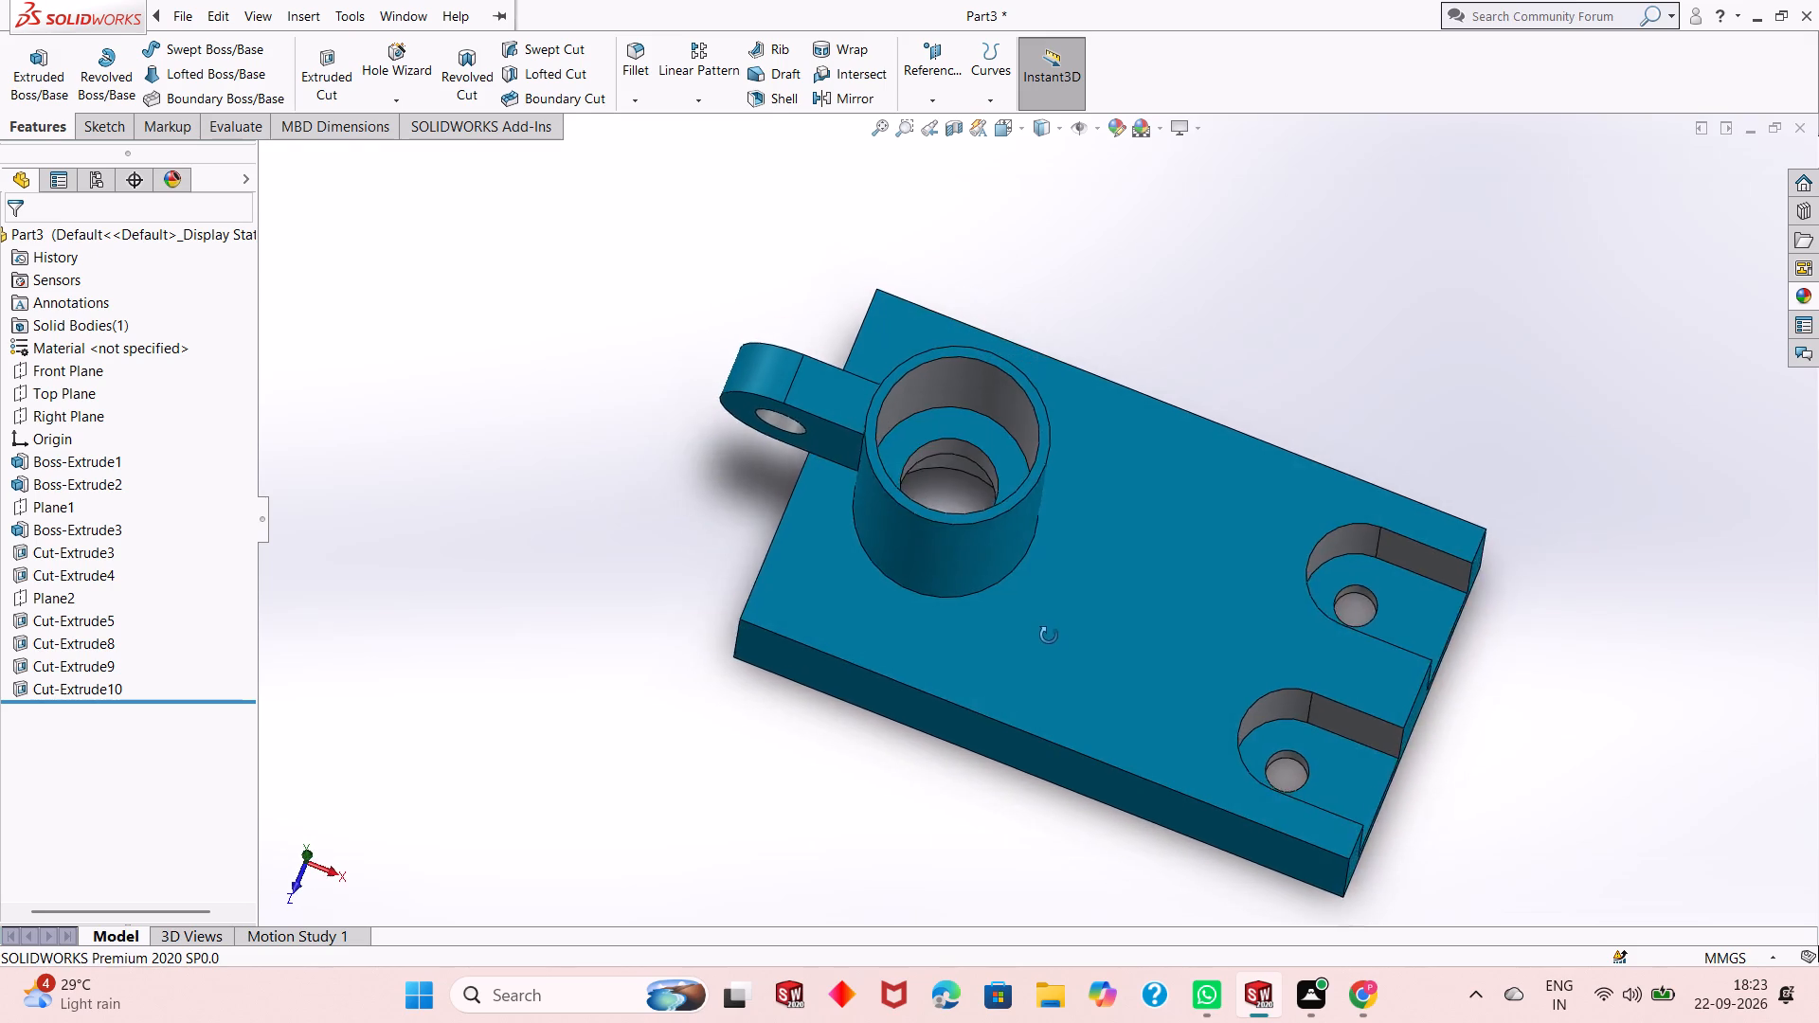
pyautogui.moveTo(1049, 636); pyautogui.dragTo(1012, 434, button='middle')
pyautogui.scroll(1, 986, 513)
pyautogui.moveTo(1047, 565); pyautogui.dragTo(1049, 547, button='middle')
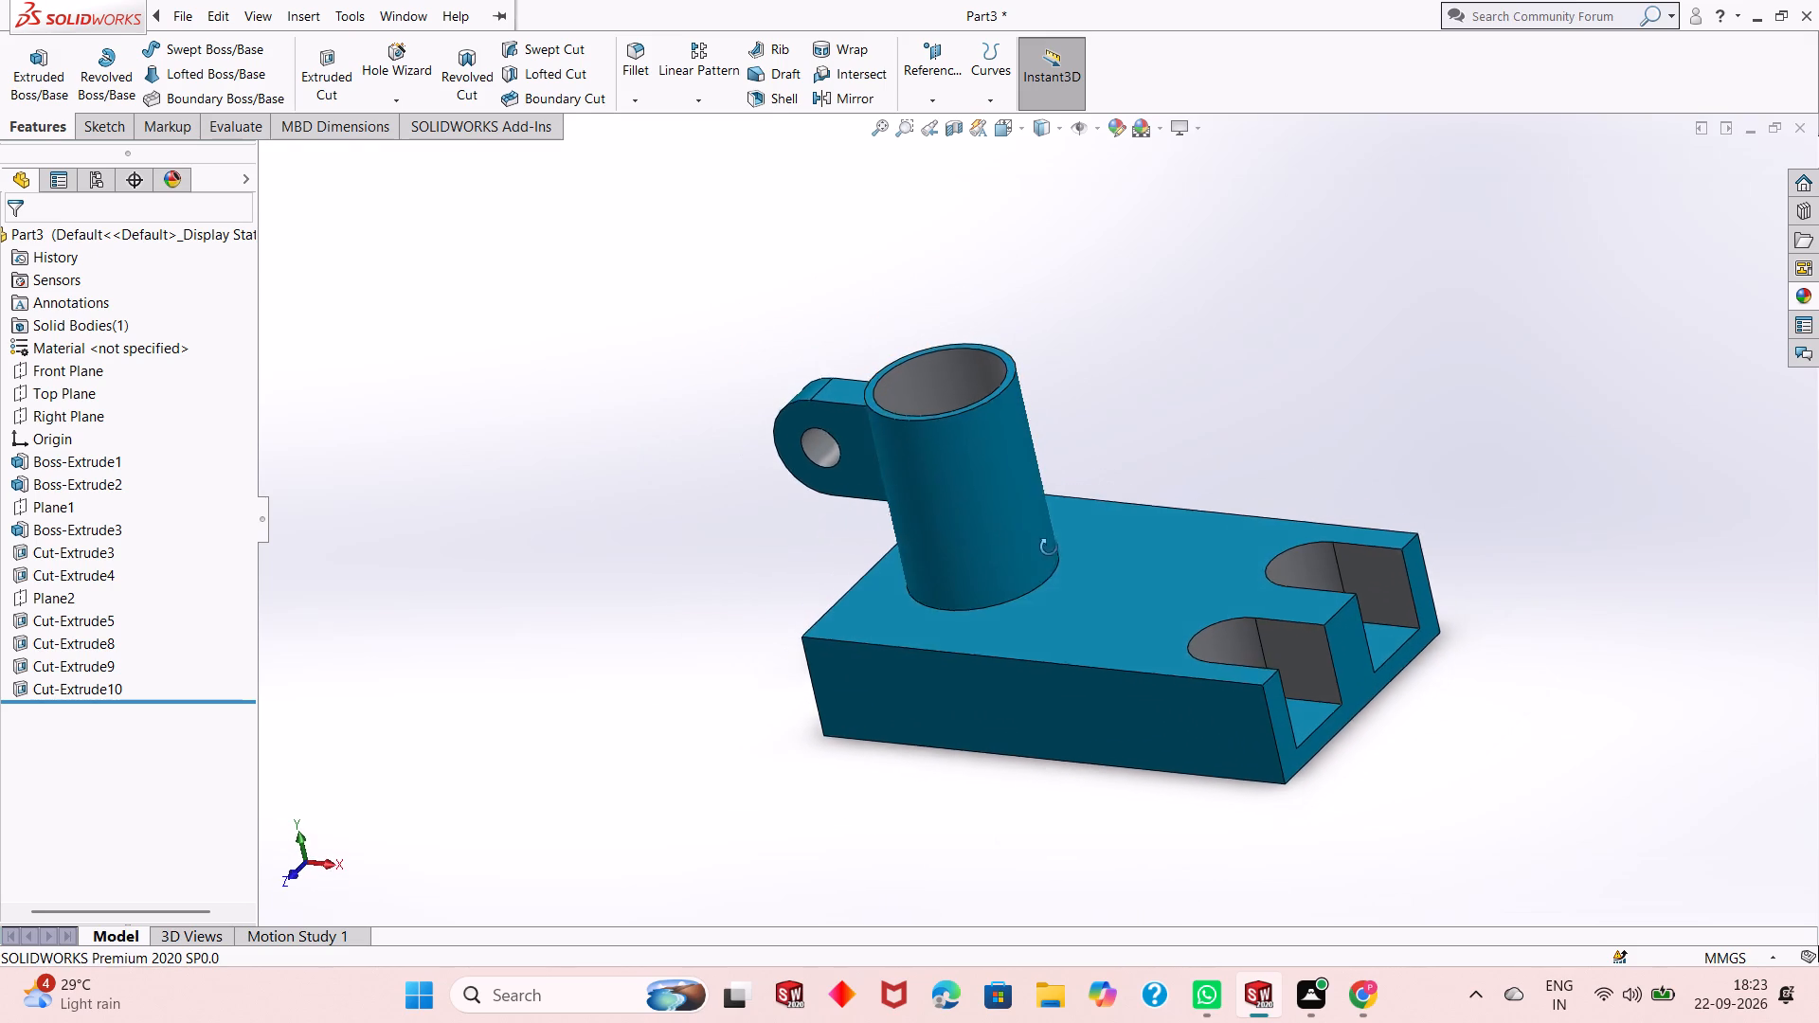
pyautogui.moveTo(1049, 547); pyautogui.dragTo(1054, 539, button='middle')
pyautogui.scroll(1, 954, 533)
pyautogui.scroll(-1, 1078, 468)
pyautogui.scroll(2, 959, 578)
pyautogui.scroll(-2, 1168, 632)
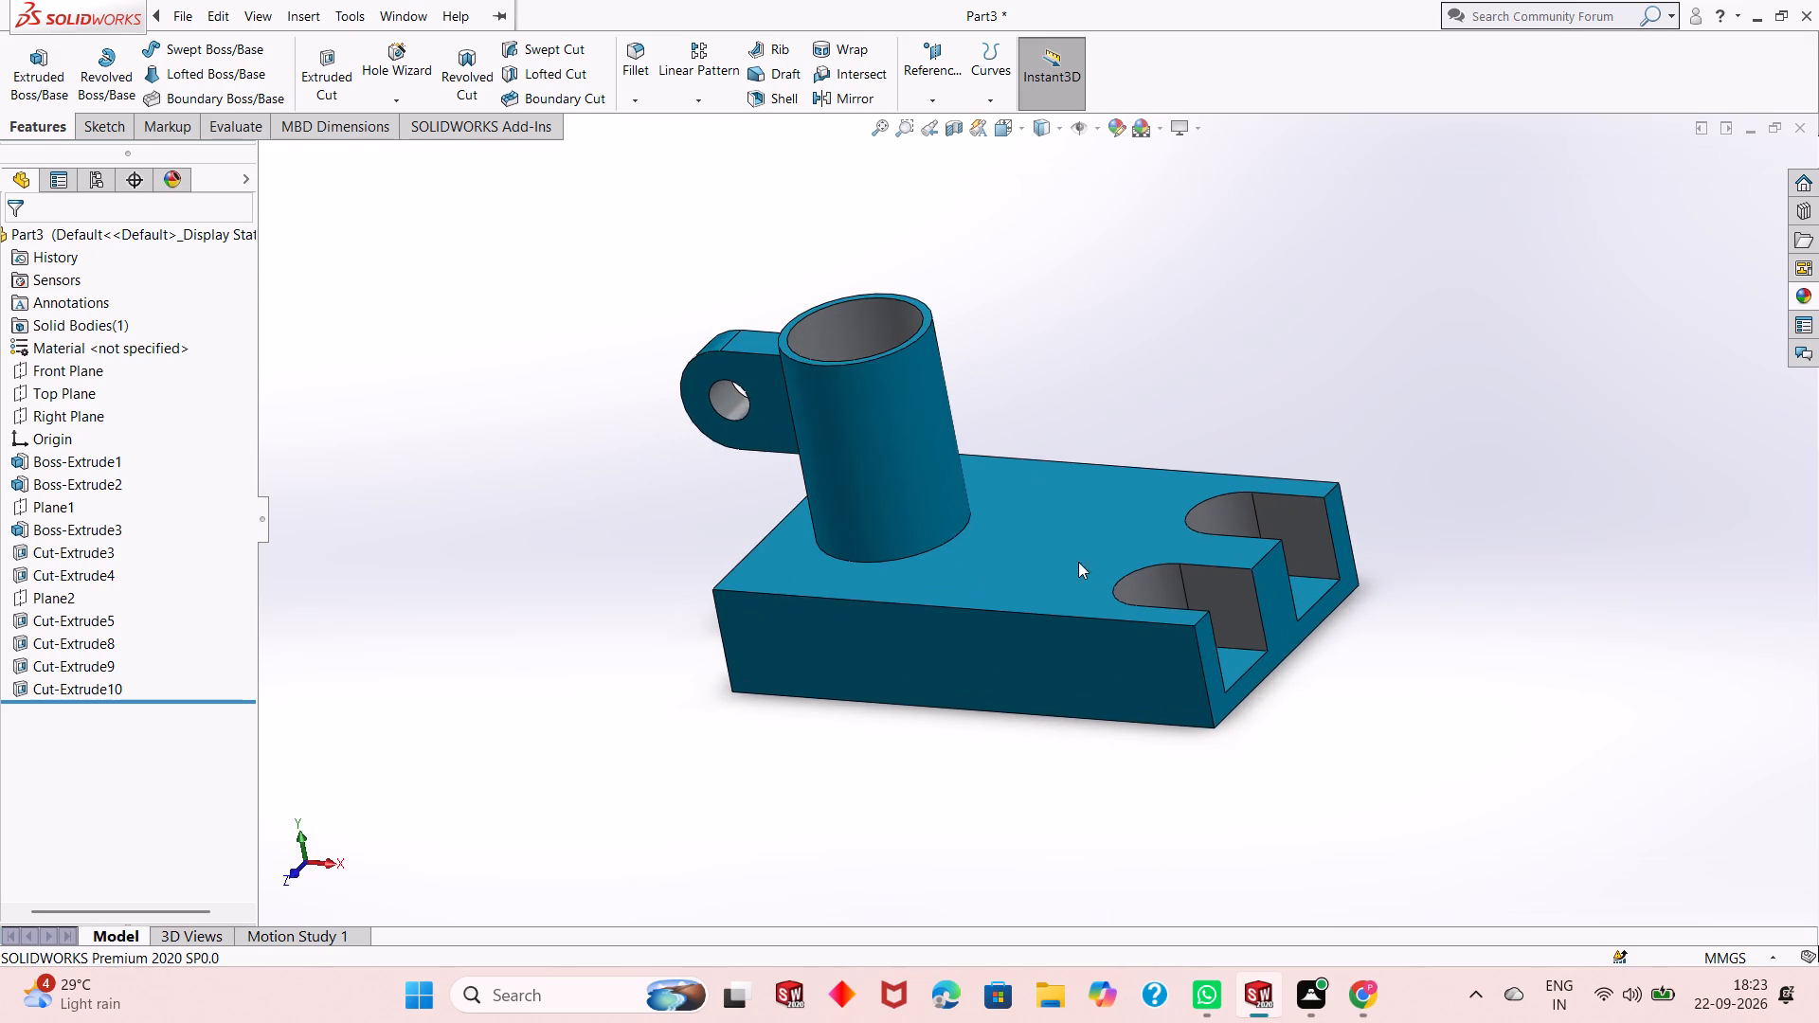
pyautogui.moveTo(1029, 536); pyautogui.dragTo(994, 595, button='middle')
pyautogui.scroll(-2, 952, 463)
pyautogui.scroll(2, 952, 463)
pyautogui.scroll(-1, 1085, 389)
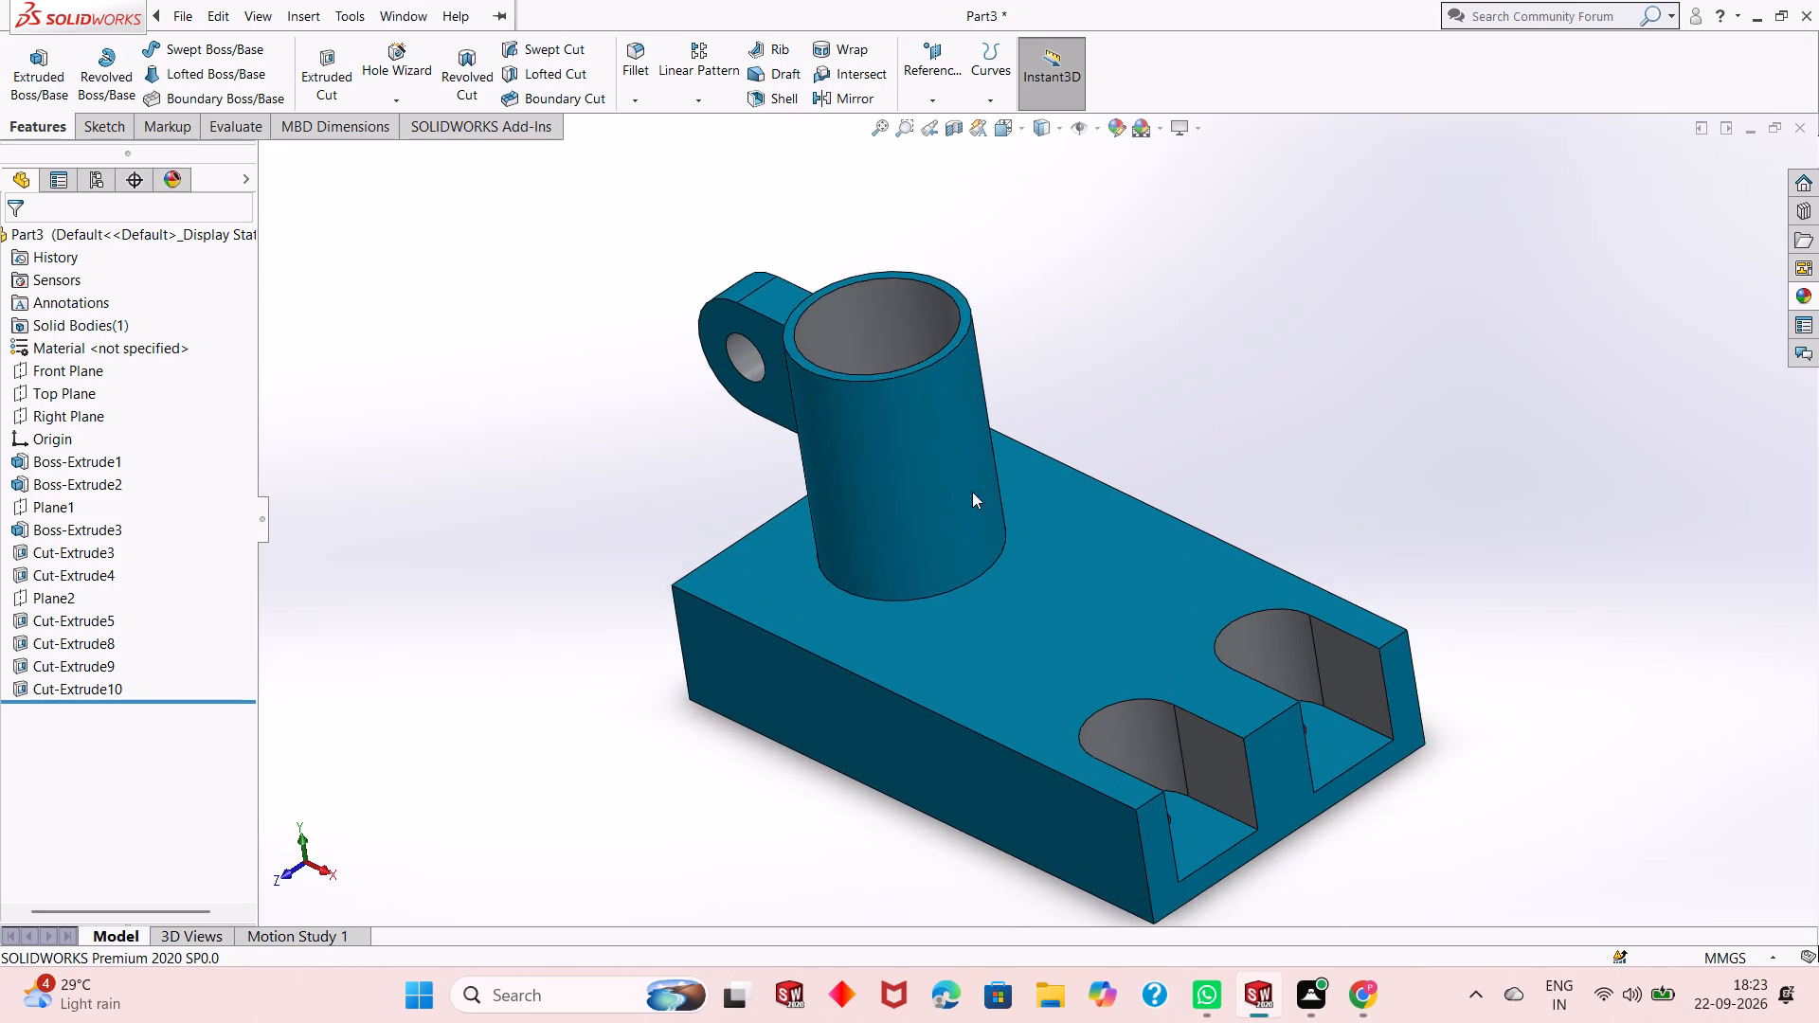
pyautogui.scroll(1, 944, 522)
pyautogui.moveTo(1050, 593); pyautogui.dragTo(1071, 565, button='middle')
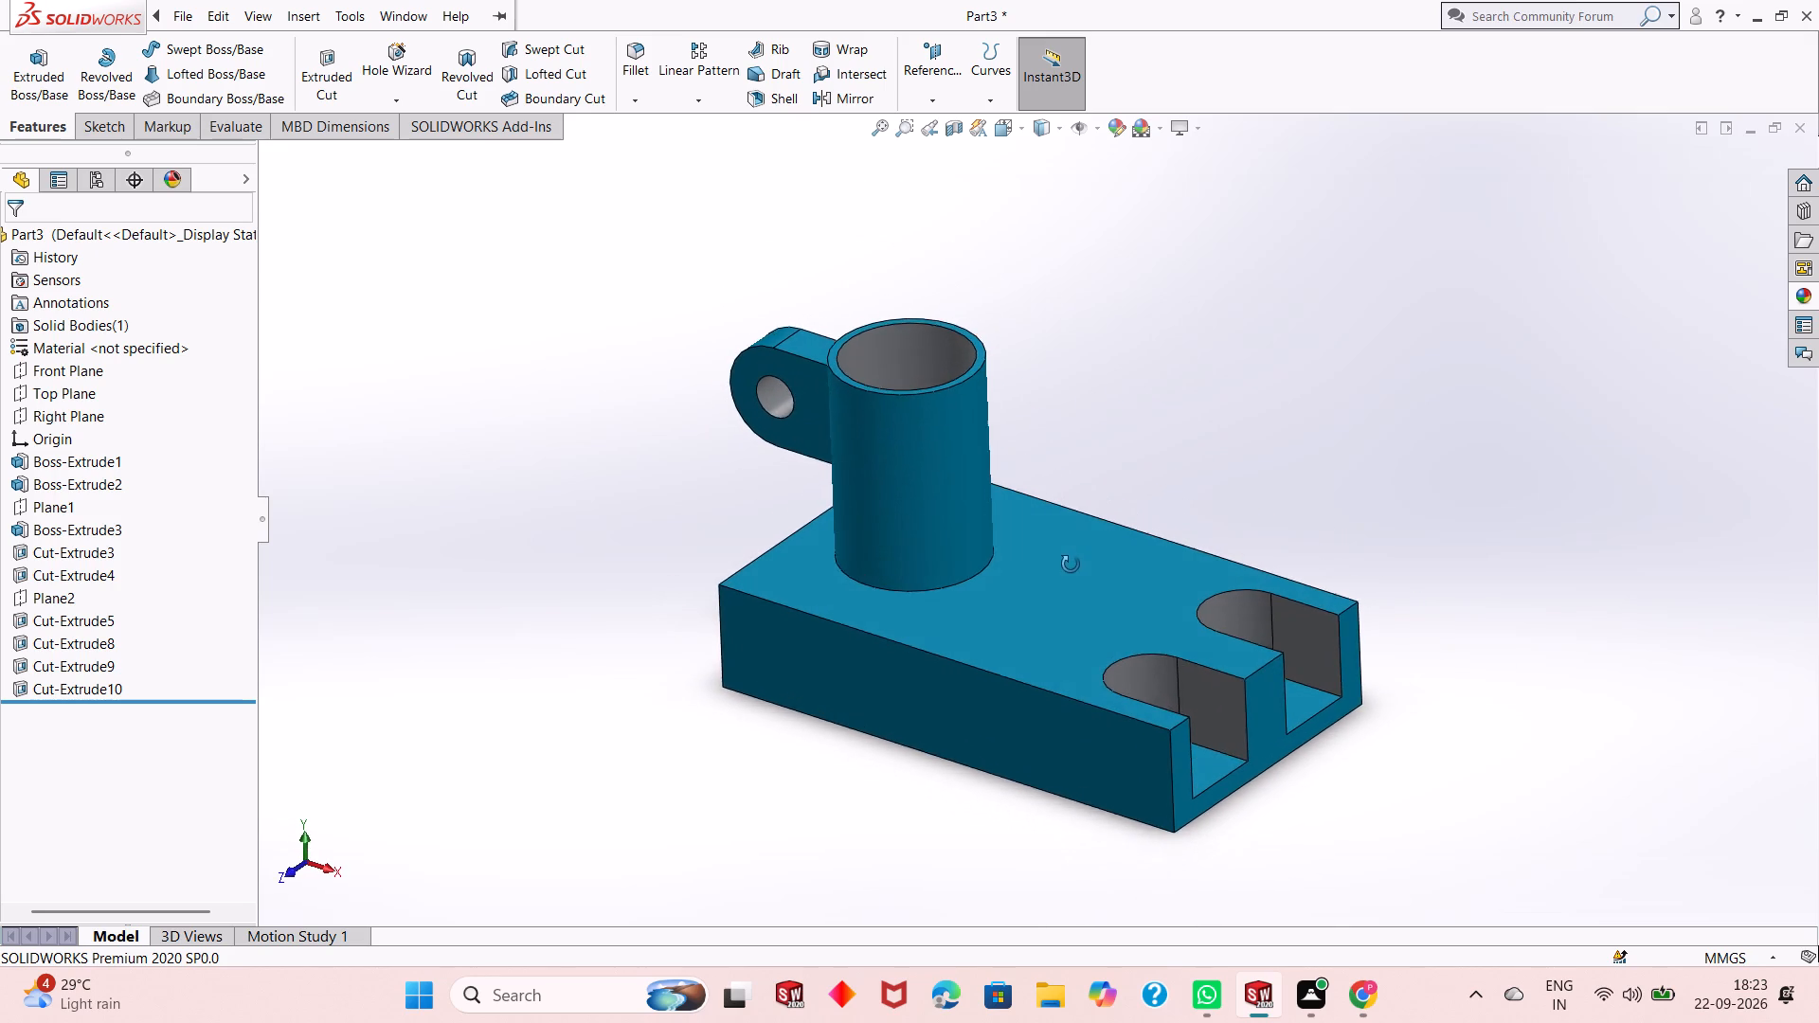
pyautogui.moveTo(1071, 565); pyautogui.dragTo(1064, 582, button='middle')
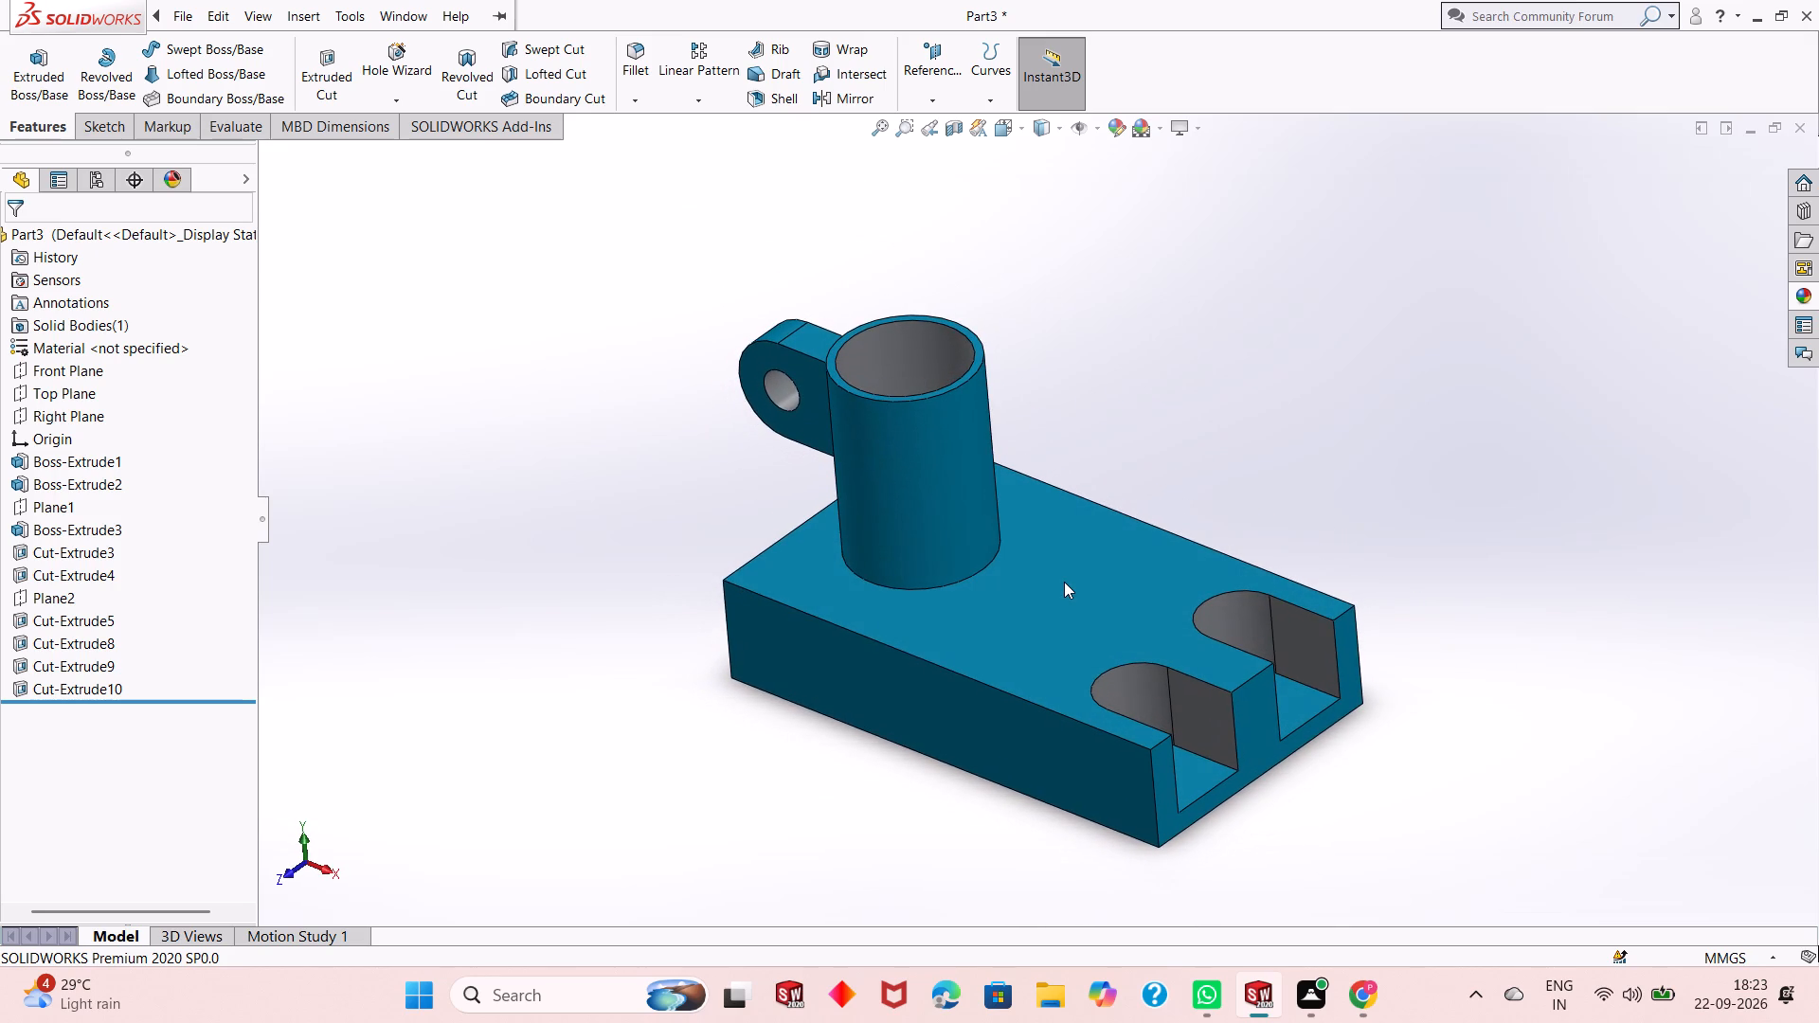
pyautogui.scroll(-1, 1043, 573)
pyautogui.scroll(2, 1042, 573)
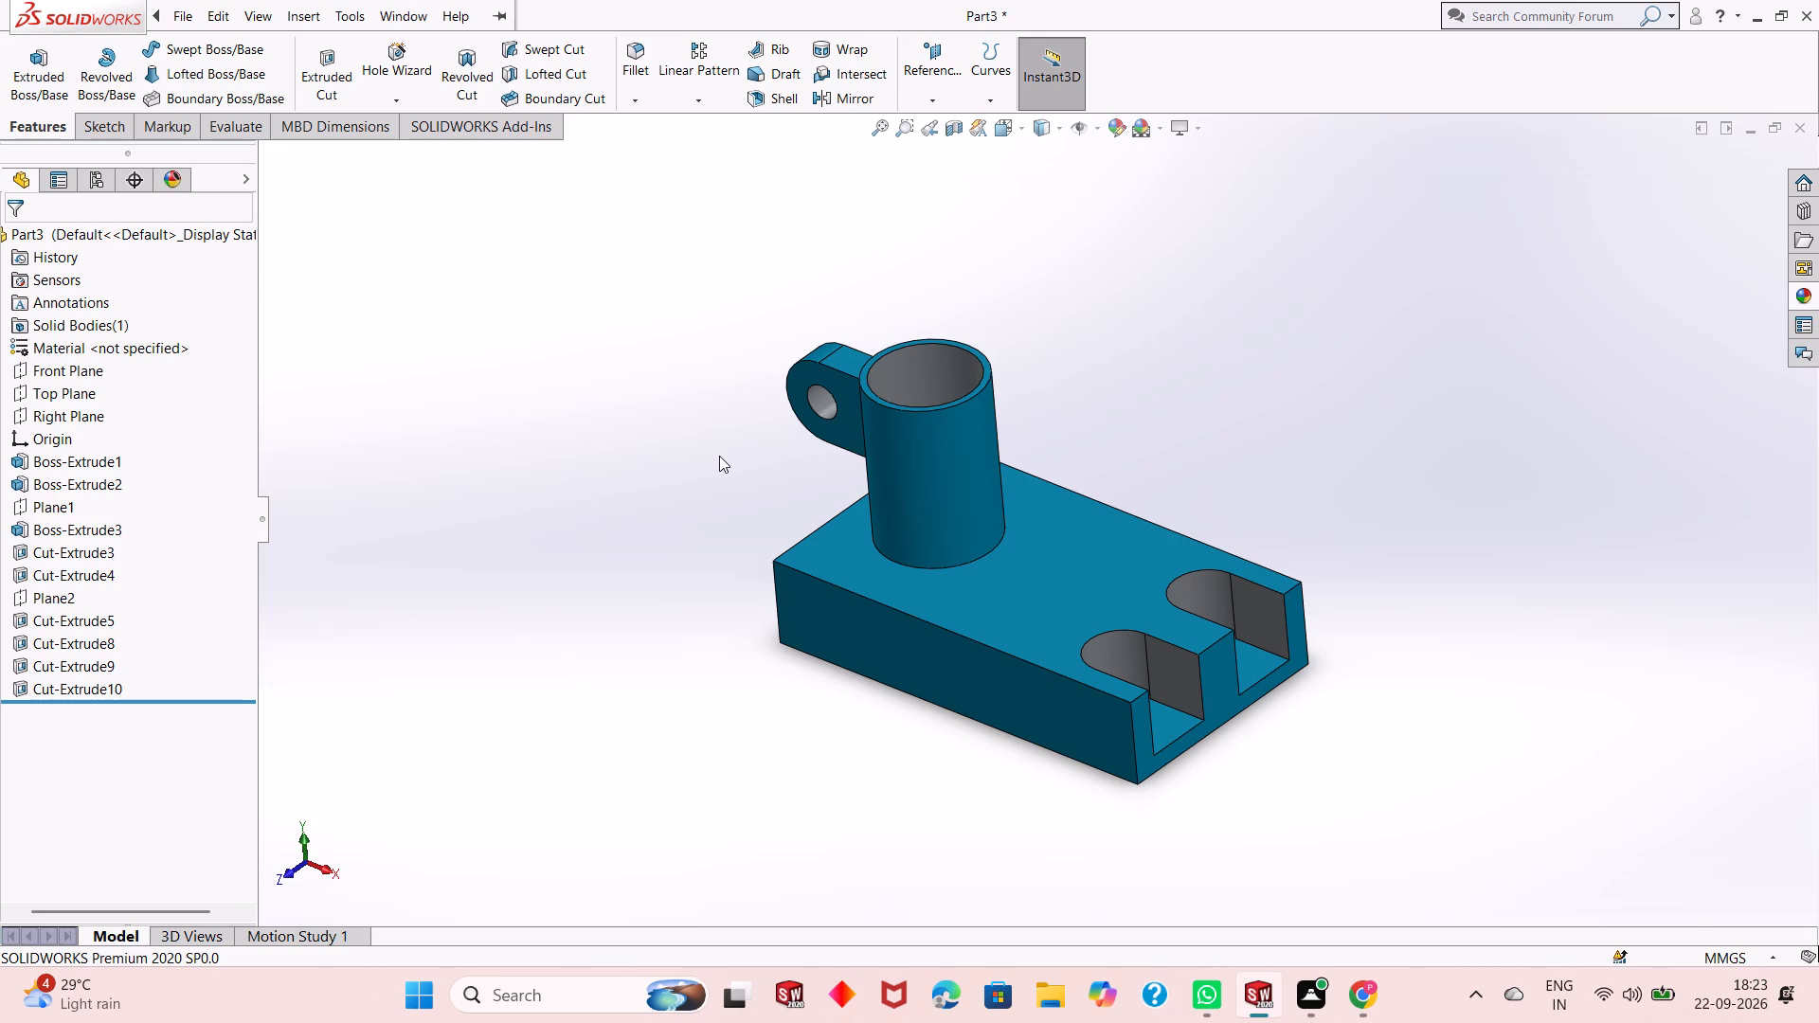
pyautogui.scroll(1, 1065, 553)
pyautogui.scroll(-5, 1049, 536)
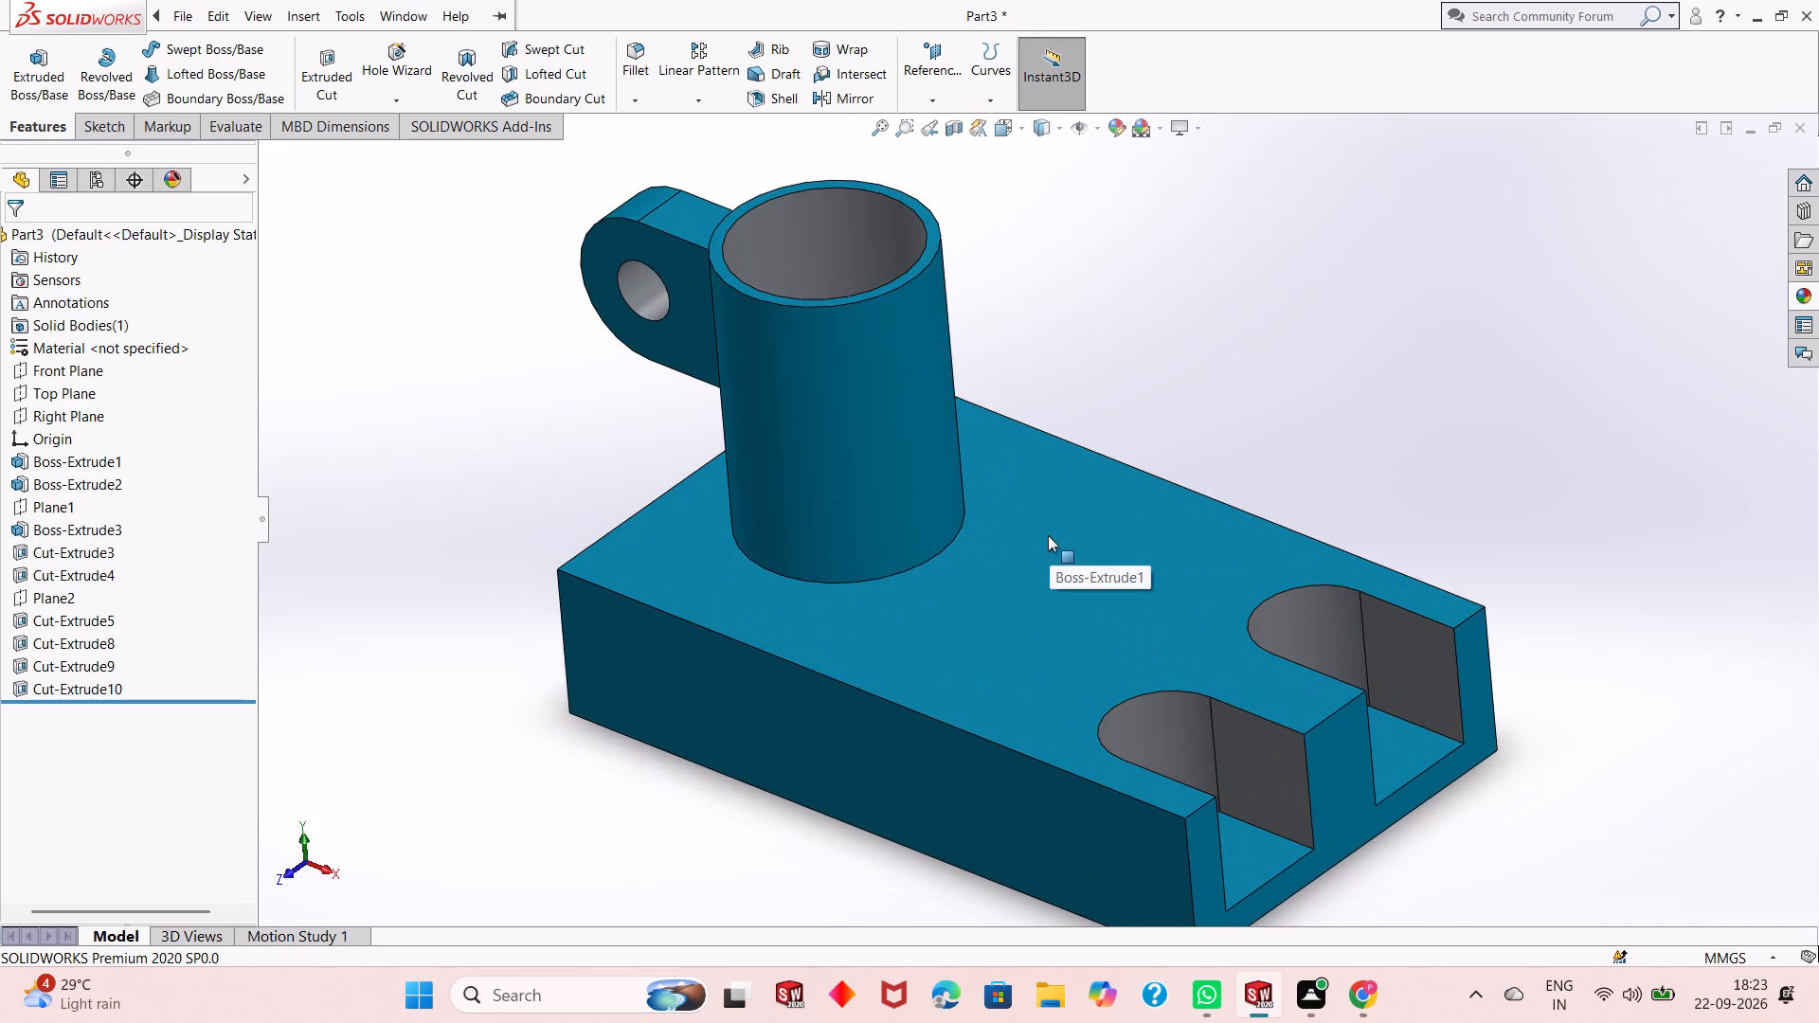
pyautogui.scroll(2, 1048, 535)
pyautogui.moveTo(1041, 573); pyautogui.dragTo(1117, 486, button='middle')
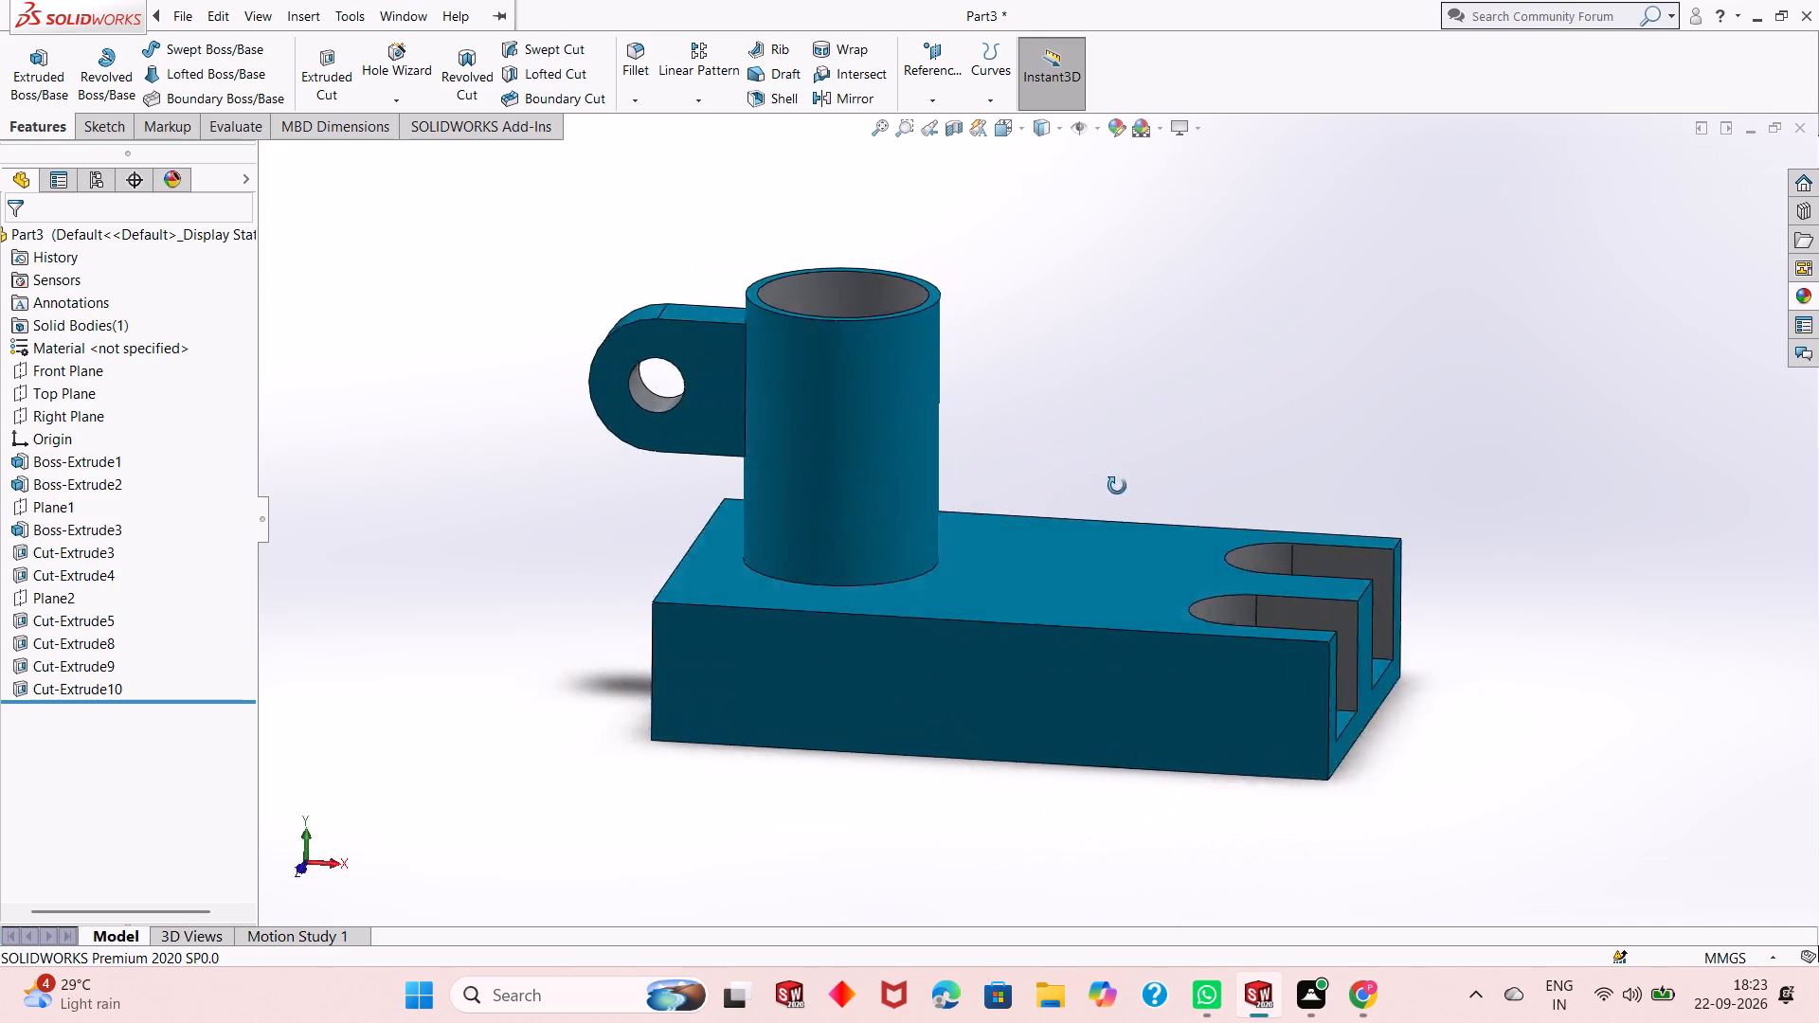
pyautogui.moveTo(1117, 486); pyautogui.dragTo(1198, 433, button='middle')
pyautogui.moveTo(1028, 653); pyautogui.dragTo(1020, 551, button='middle')
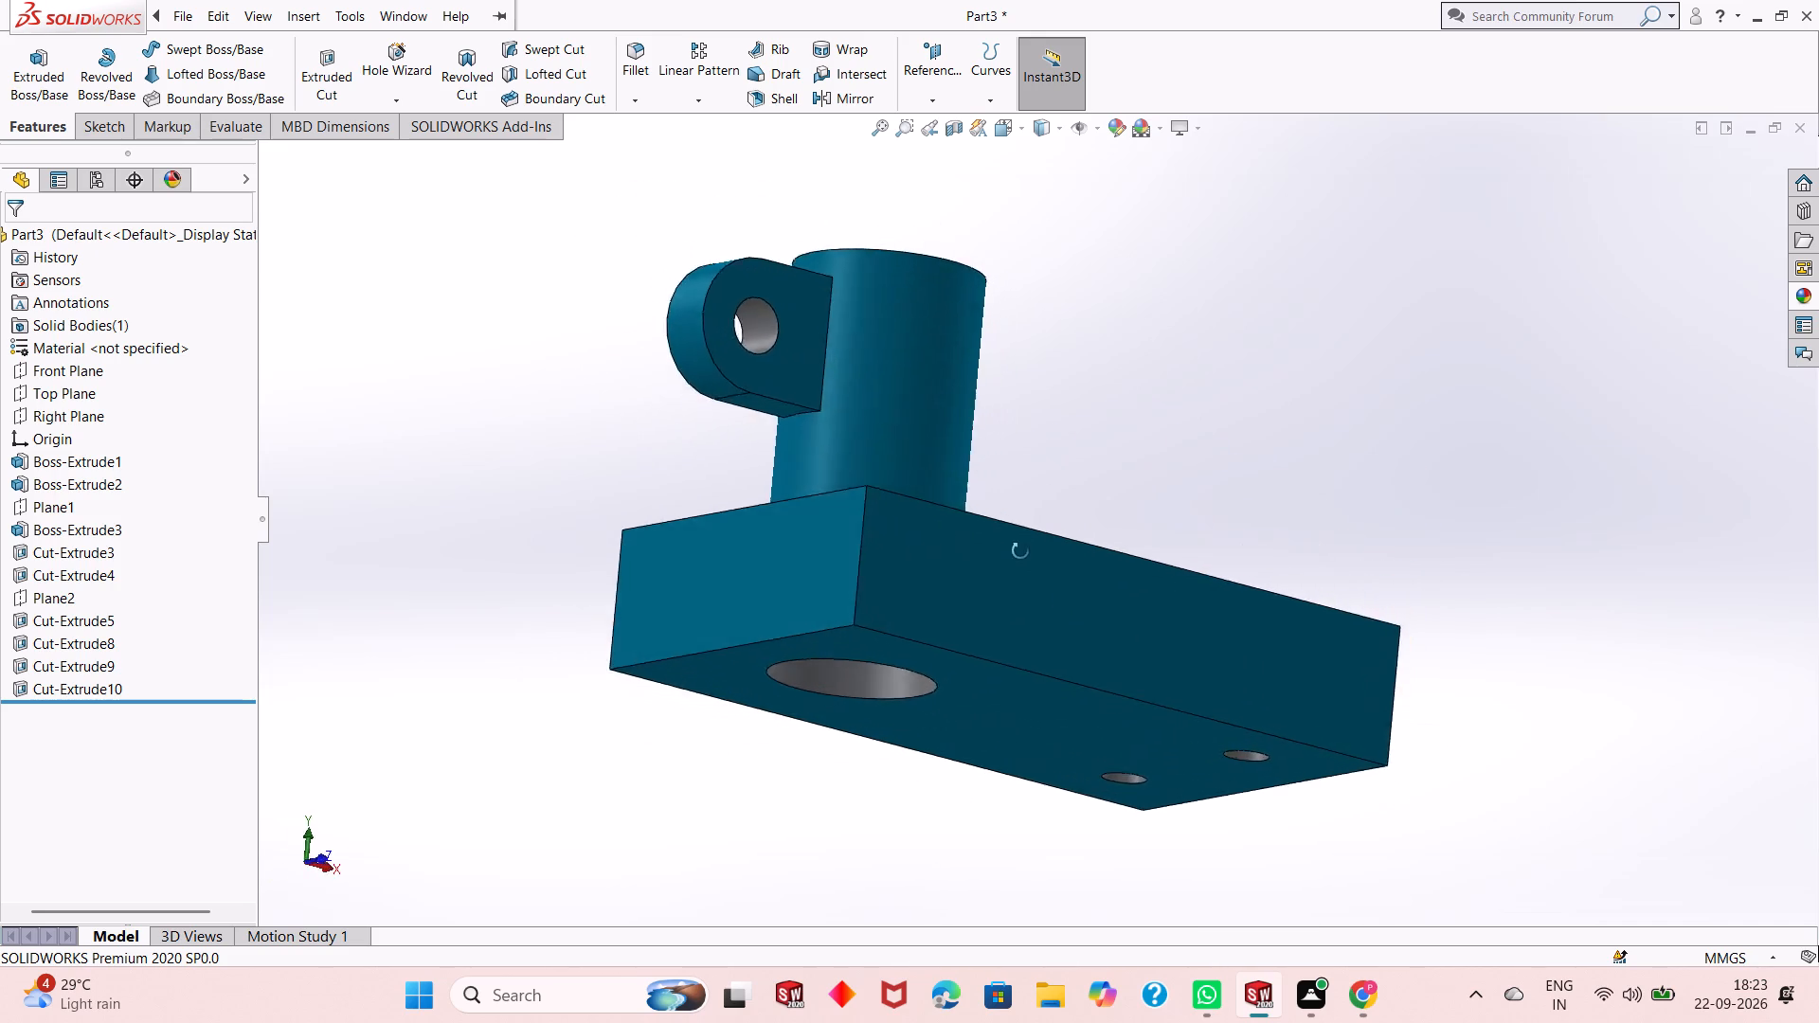
pyautogui.moveTo(1020, 551); pyautogui.dragTo(930, 731, button='middle')
pyautogui.moveTo(994, 649); pyautogui.dragTo(942, 709, button='middle')
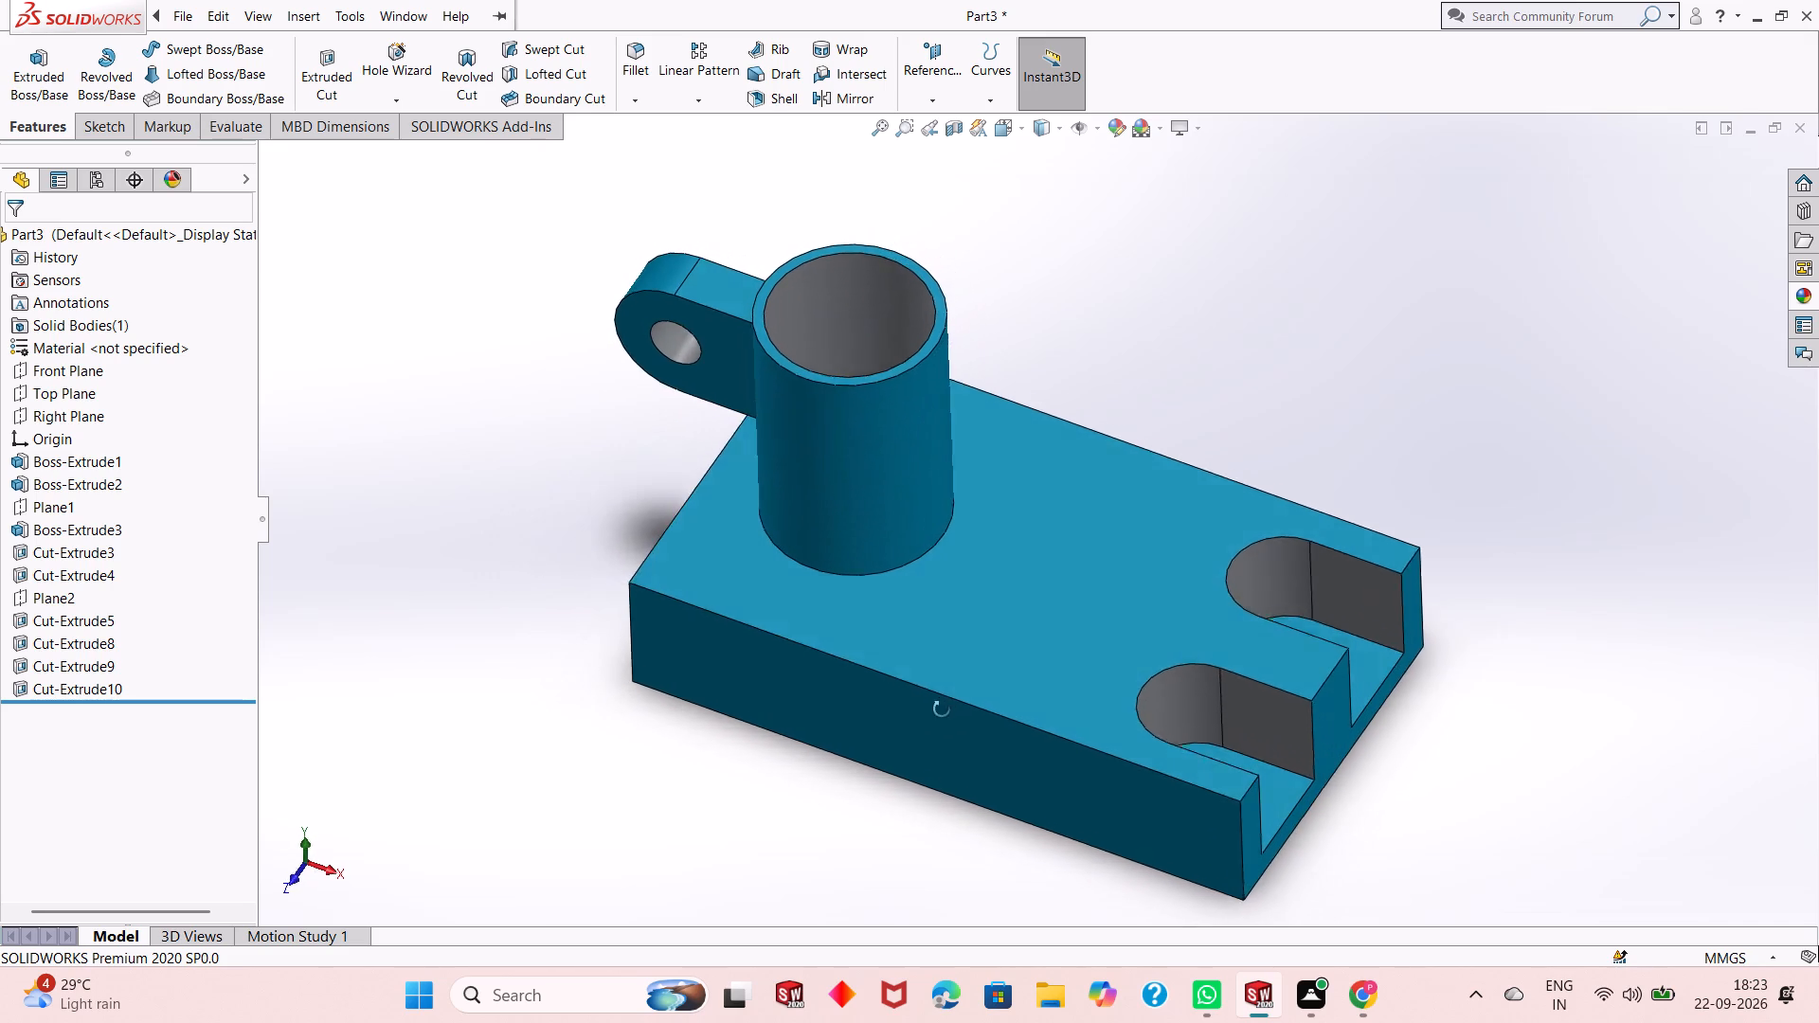
pyautogui.moveTo(942, 709); pyautogui.dragTo(939, 722, button='middle')
pyautogui.scroll(-2, 974, 467)
pyautogui.scroll(2, 967, 482)
pyautogui.moveTo(966, 506); pyautogui.dragTo(946, 514, button='middle')
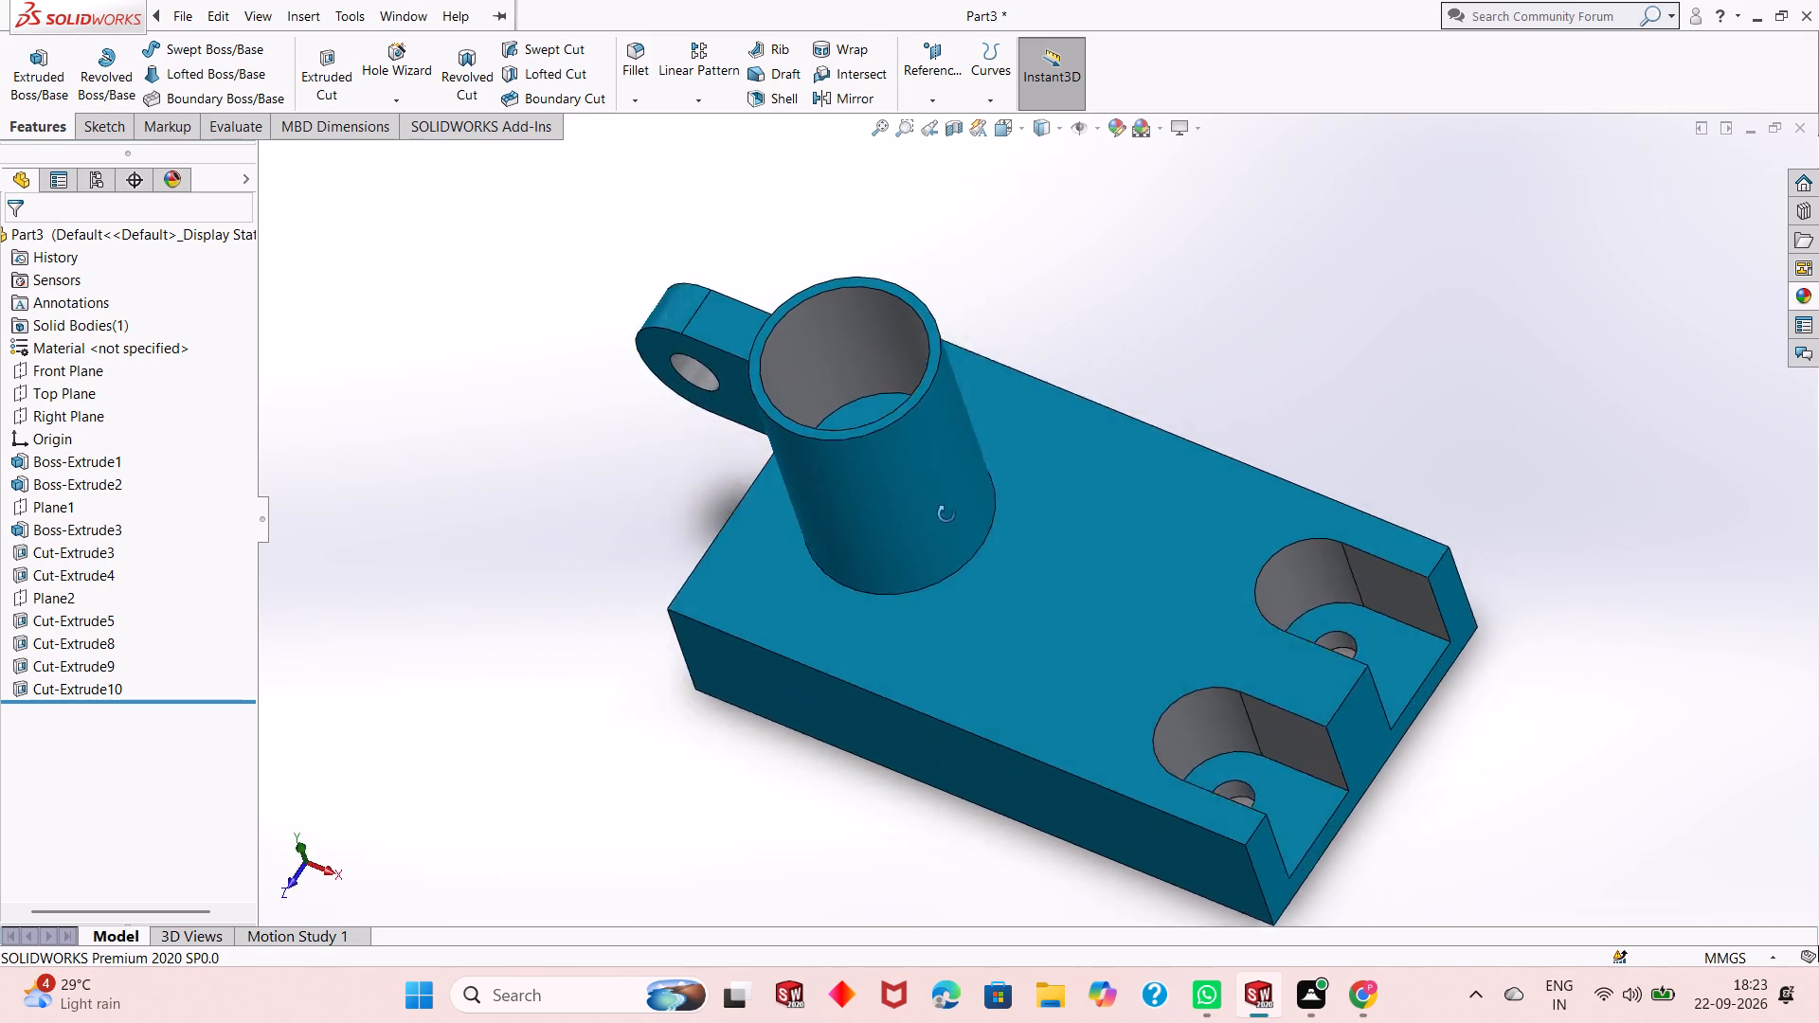
pyautogui.moveTo(946, 514); pyautogui.dragTo(957, 436, button='middle')
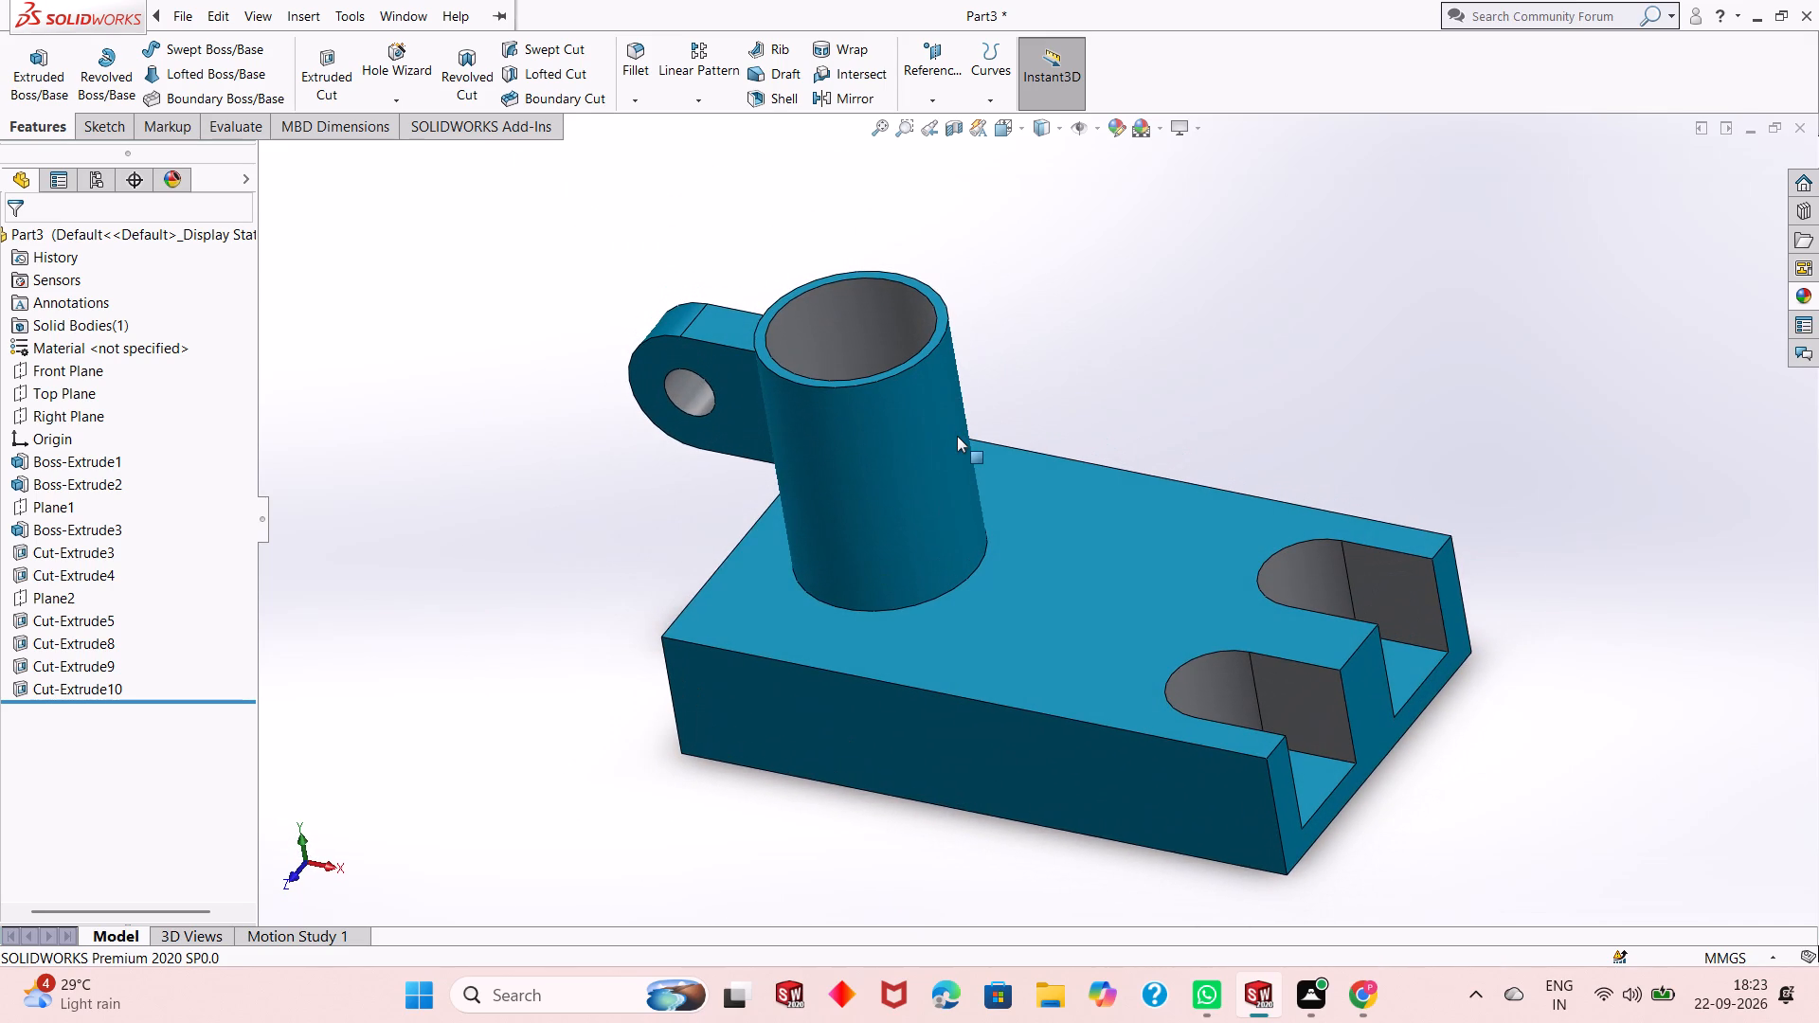
pyautogui.moveTo(998, 502); pyautogui.dragTo(986, 464, button='middle')
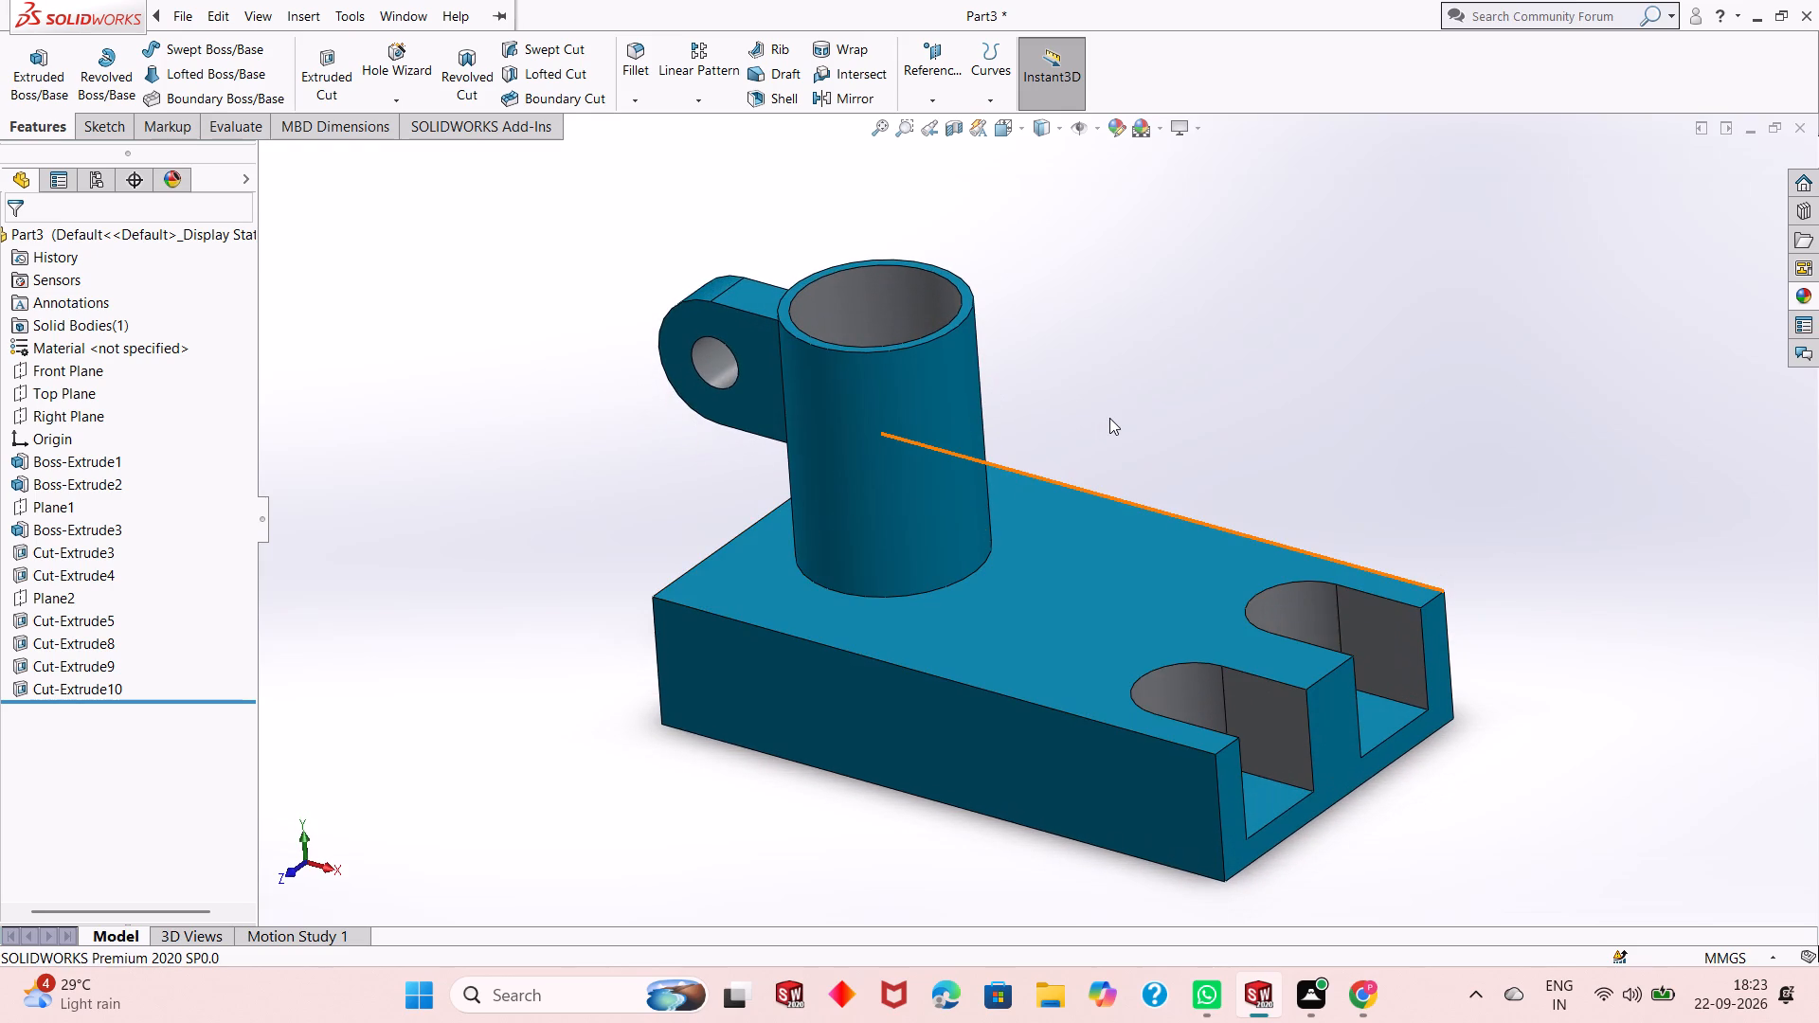
# Show the part in the isometric view and examine it from the lug side.
pyautogui.hotkey('ctrl', '7')
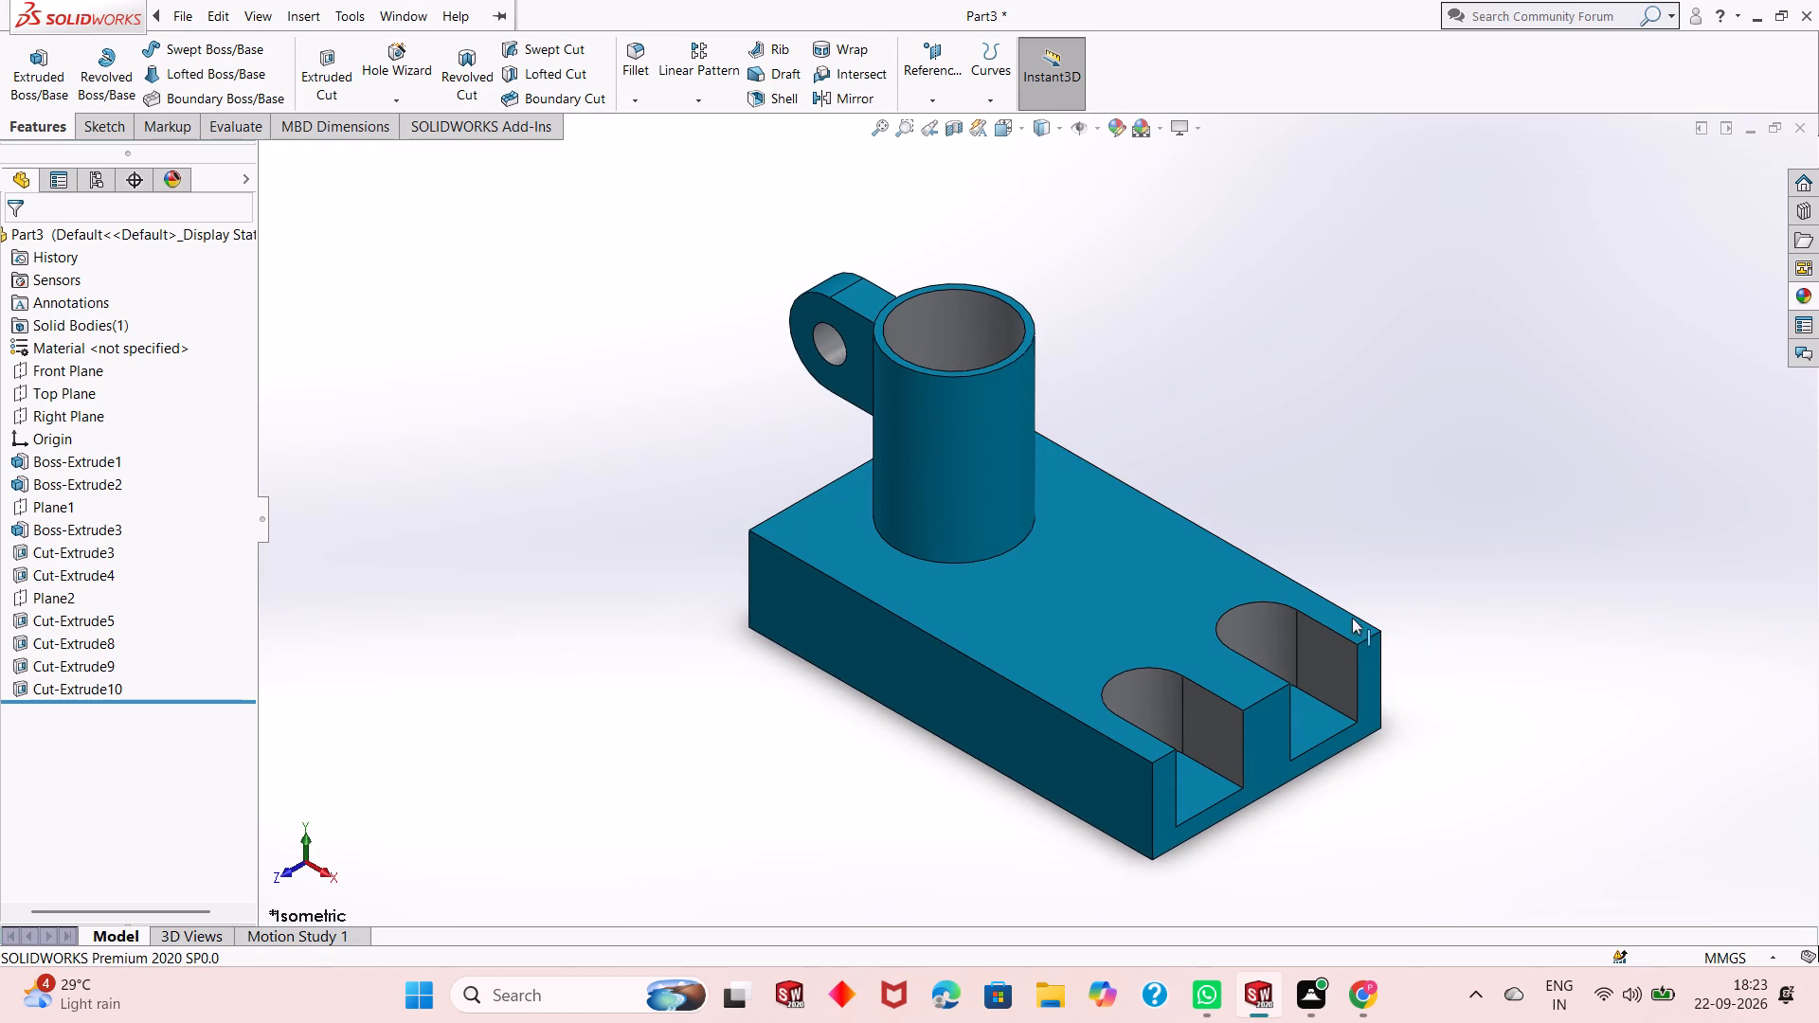
pyautogui.moveTo(1383, 635); pyautogui.dragTo(1518, 444, button='middle')
pyautogui.moveTo(1344, 474); pyautogui.dragTo(1347, 610, button='middle')
pyautogui.scroll(2, 1061, 549)
pyautogui.scroll(-2, 1029, 488)
pyautogui.scroll(1, 1028, 544)
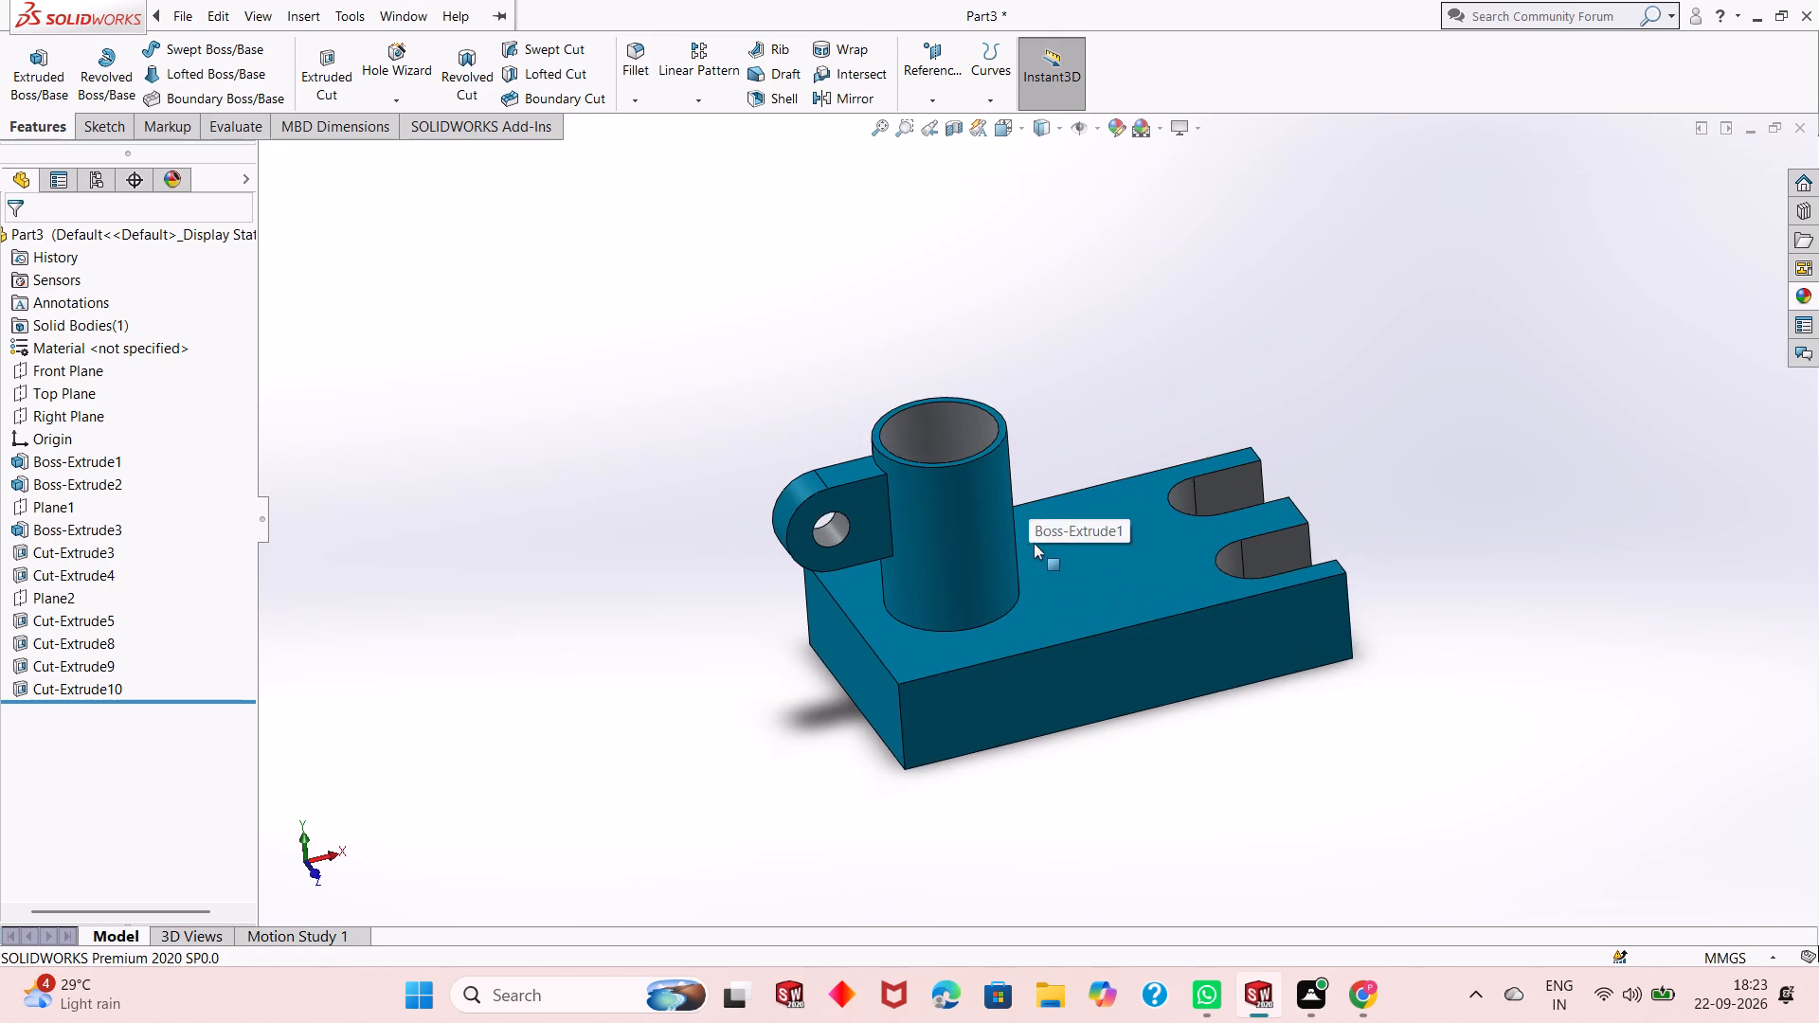
pyautogui.moveTo(1060, 534); pyautogui.dragTo(1060, 552, button='middle')
pyautogui.scroll(2, 1060, 560)
pyautogui.scroll(-3, 1053, 536)
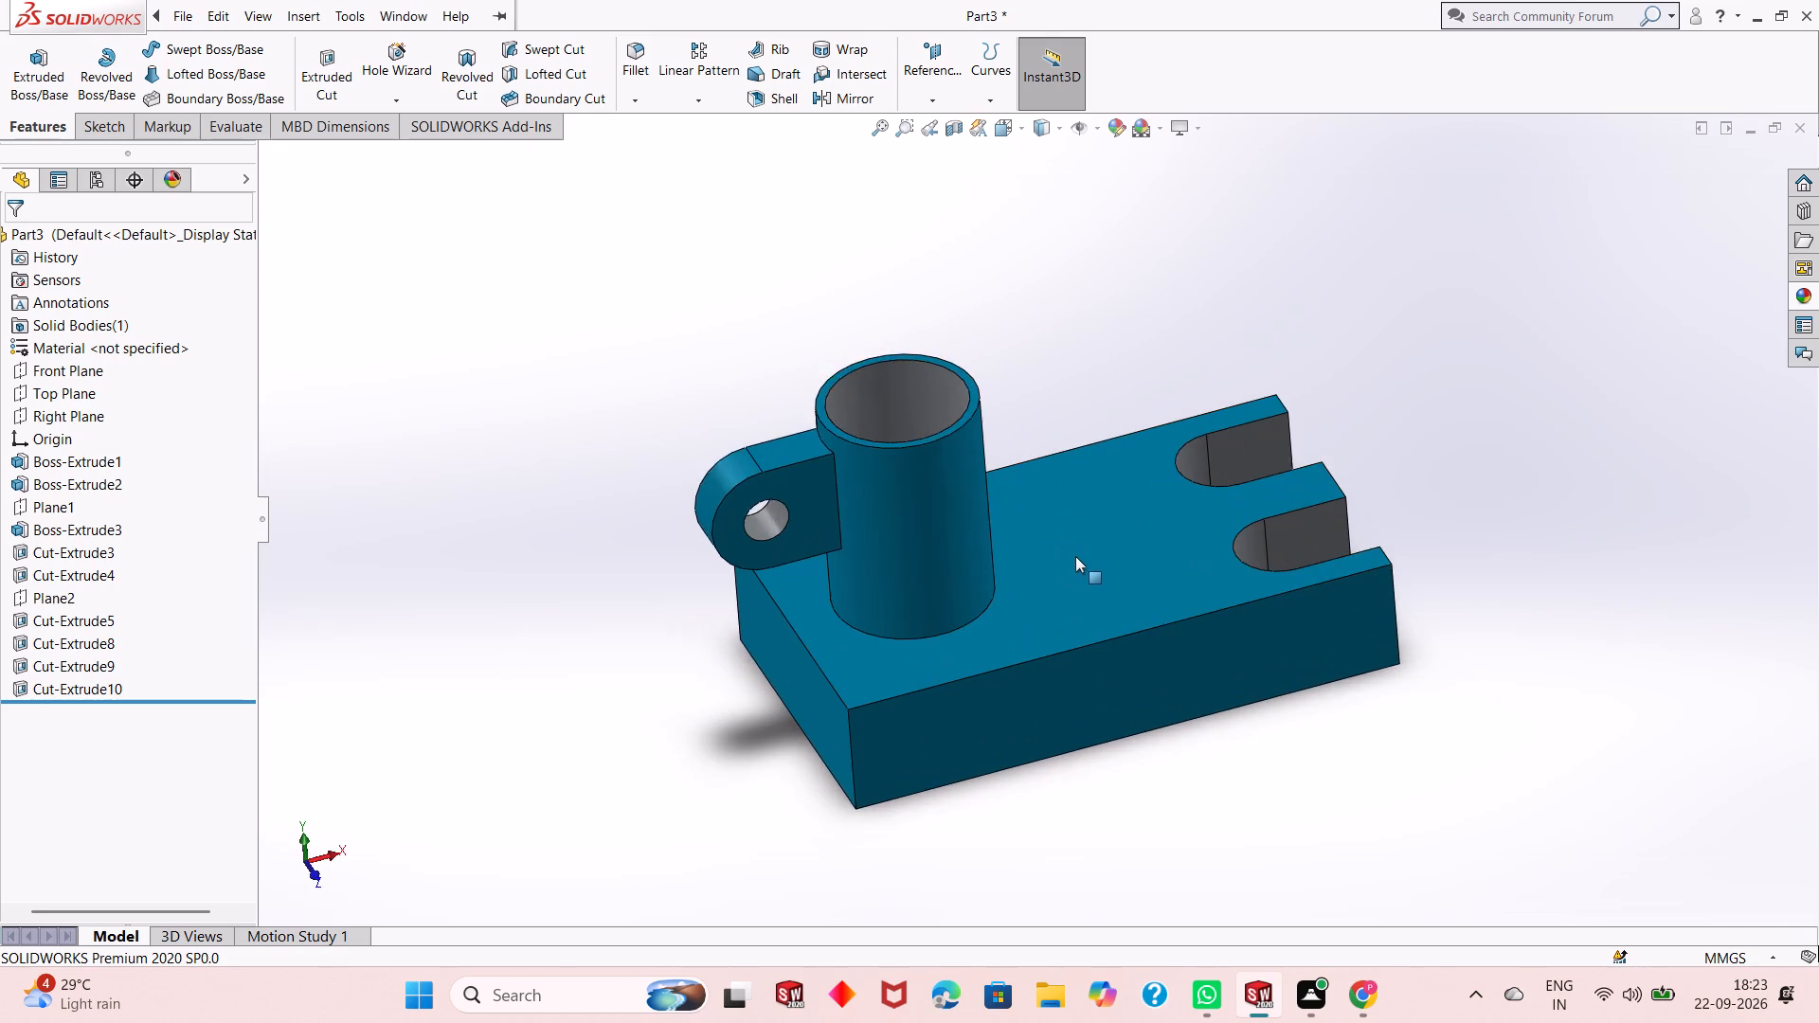
# Save the part in the Downloads folder as a SOLIDWORKS Part named "Vertical shaft support bracket".
pyautogui.scroll(1, 1075, 556)
pyautogui.scroll(-2, 1076, 566)
pyautogui.scroll(1, 1076, 566)
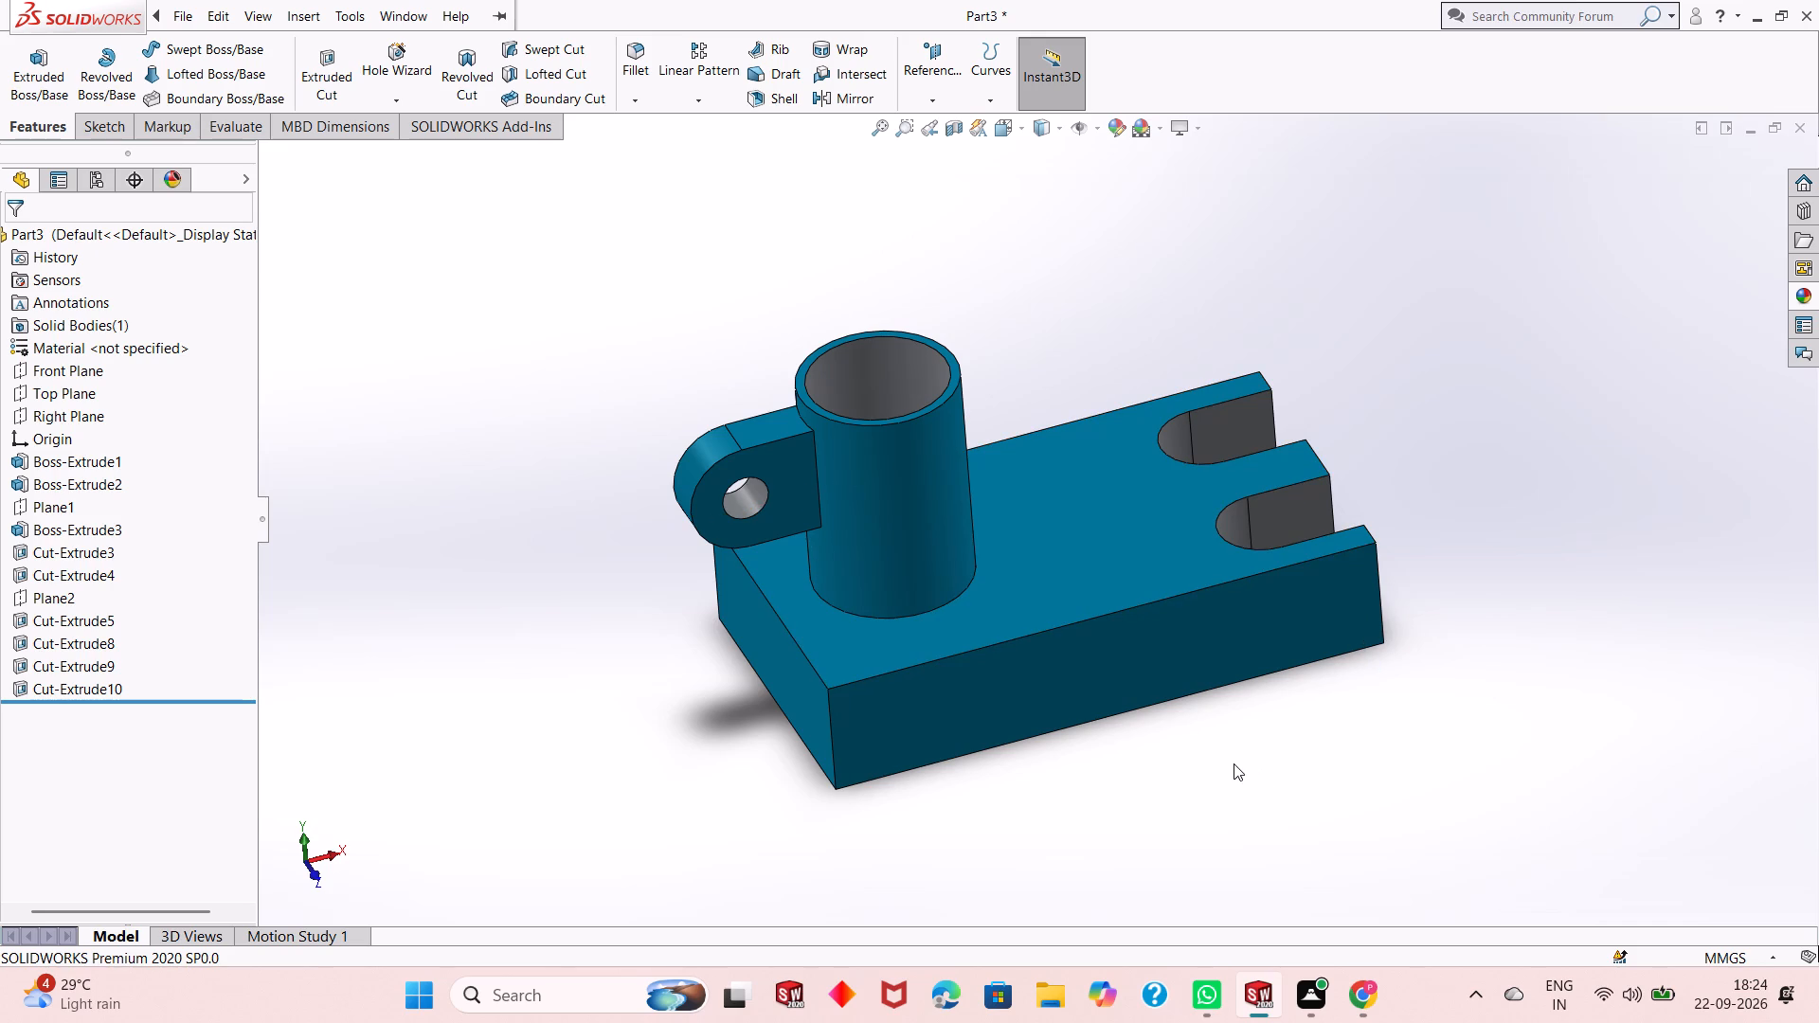
pyautogui.hotkey('ctrl', 's')
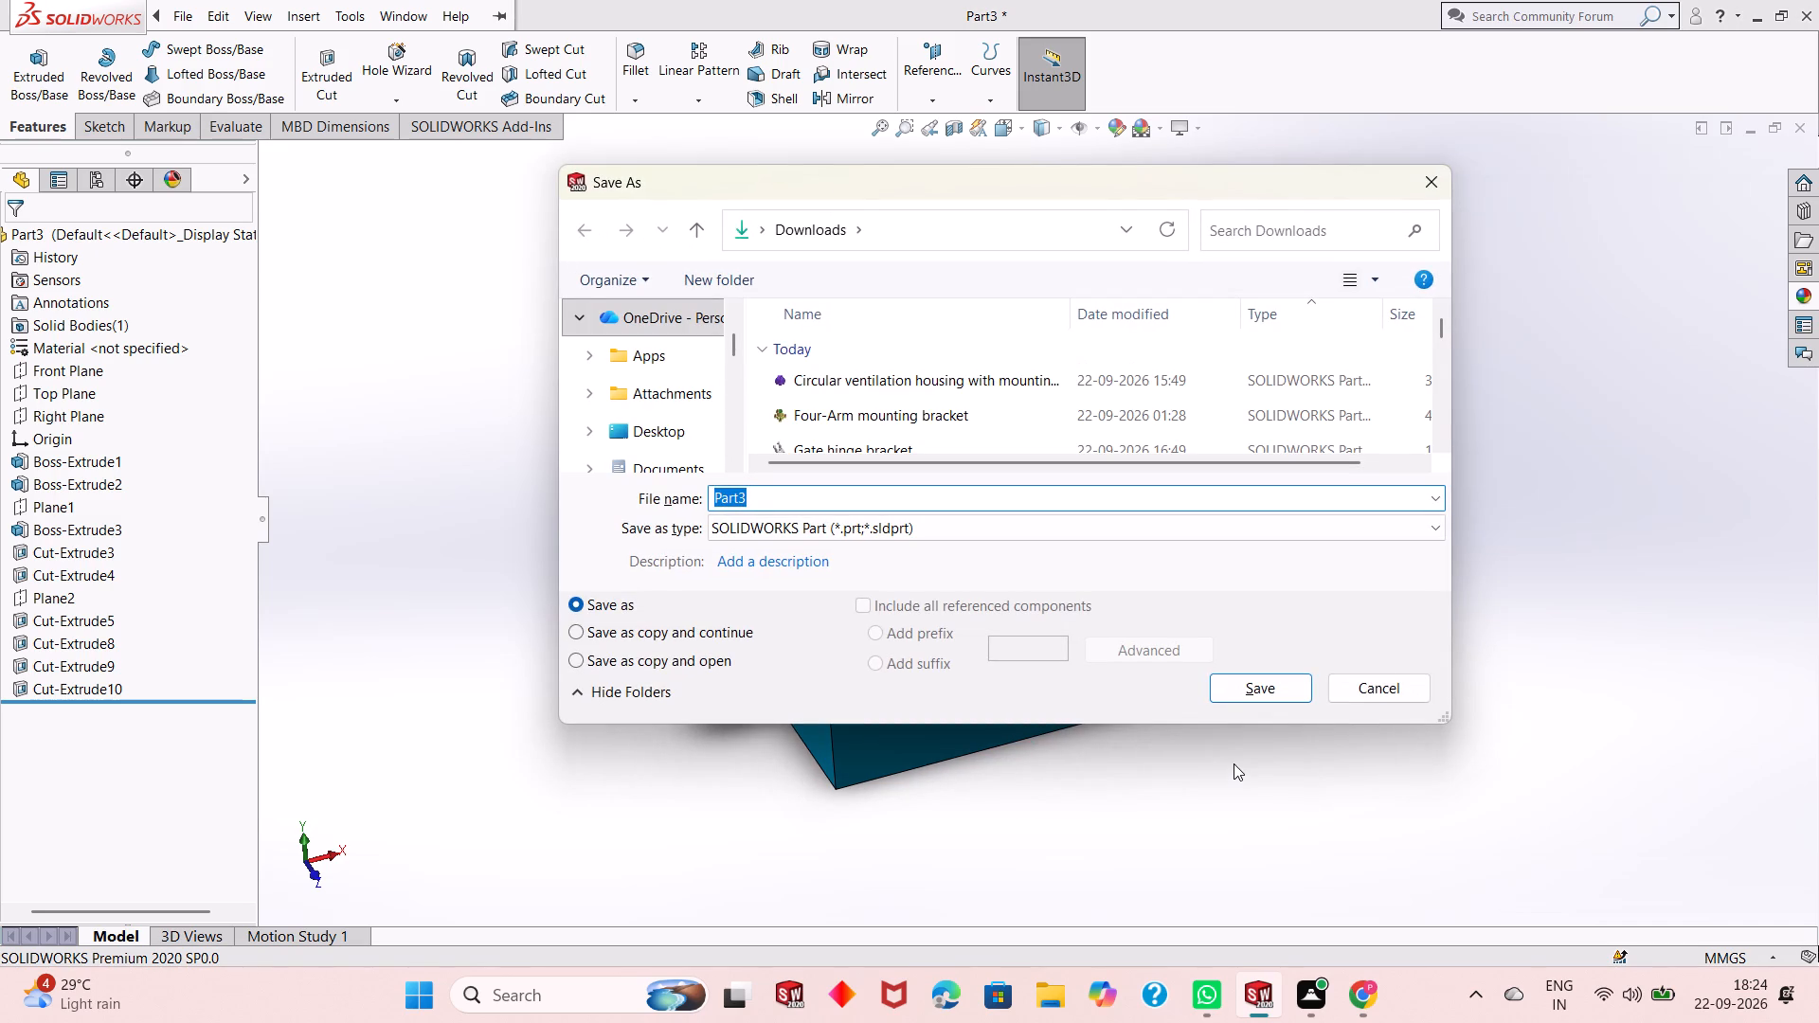
pyautogui.write('Vertical')
pyautogui.press('space')
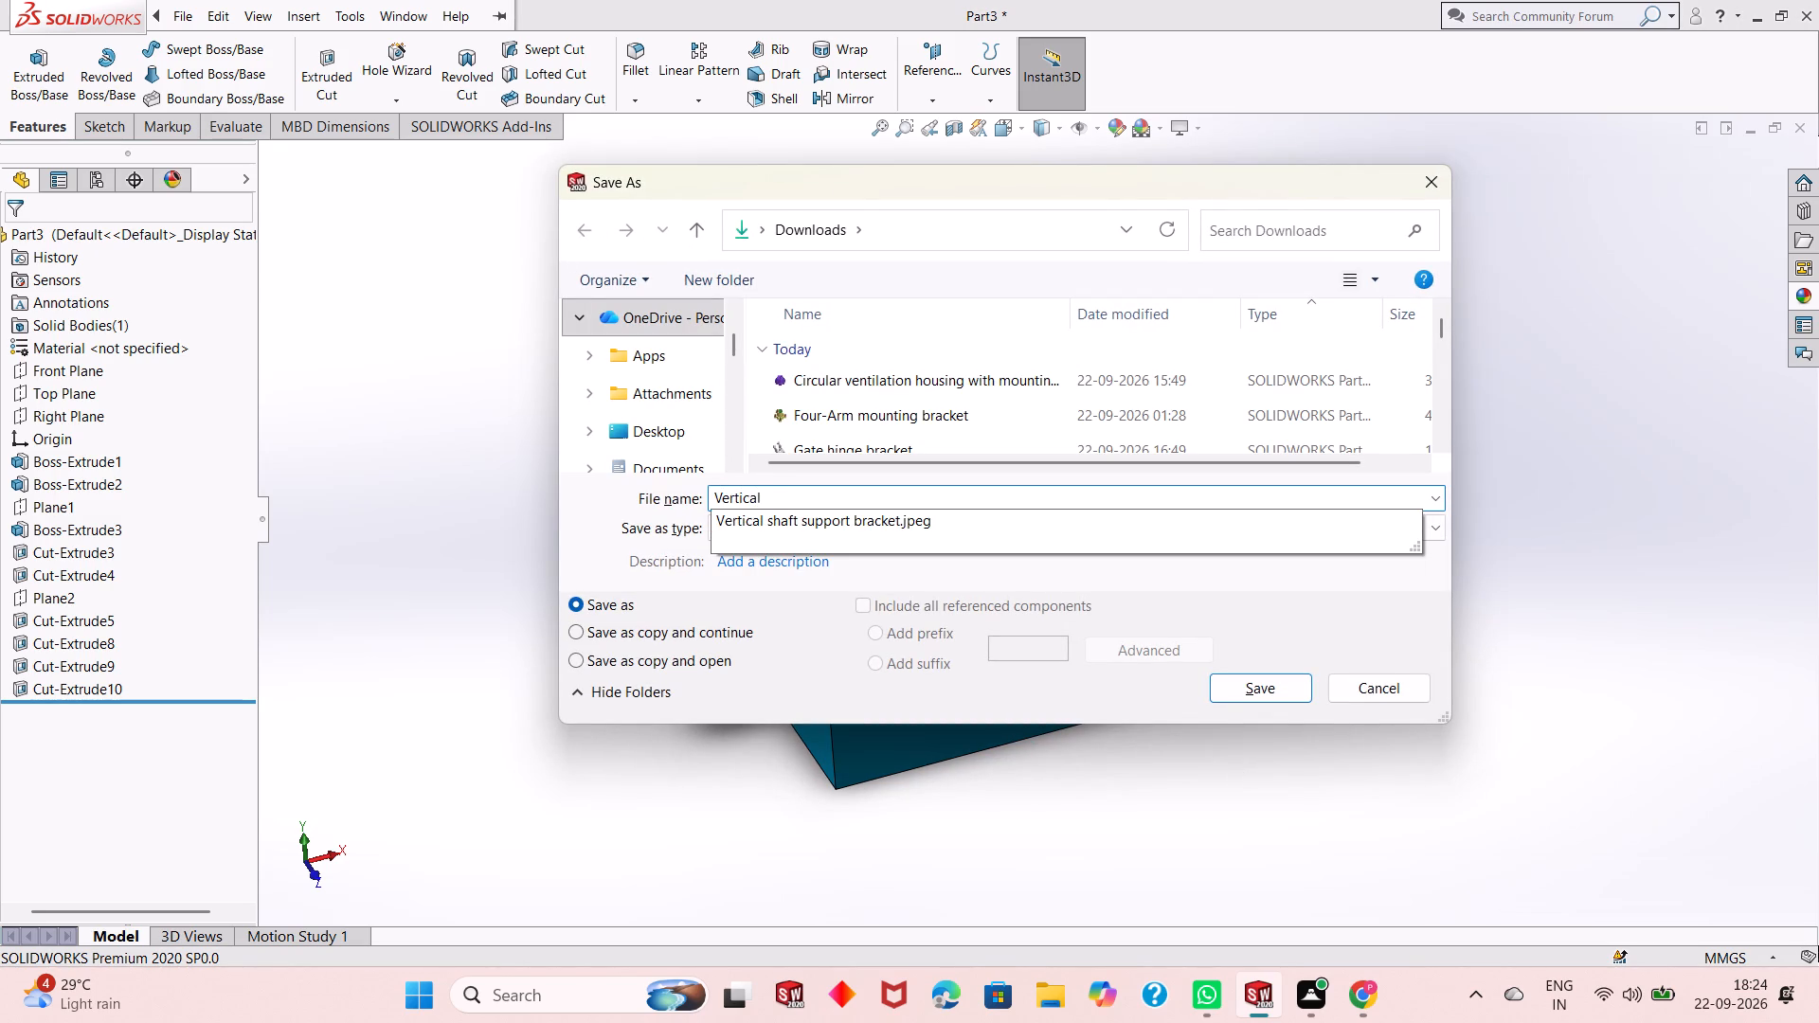
pyautogui.write('shaft')
pyautogui.press('space')
pyautogui.write('support')
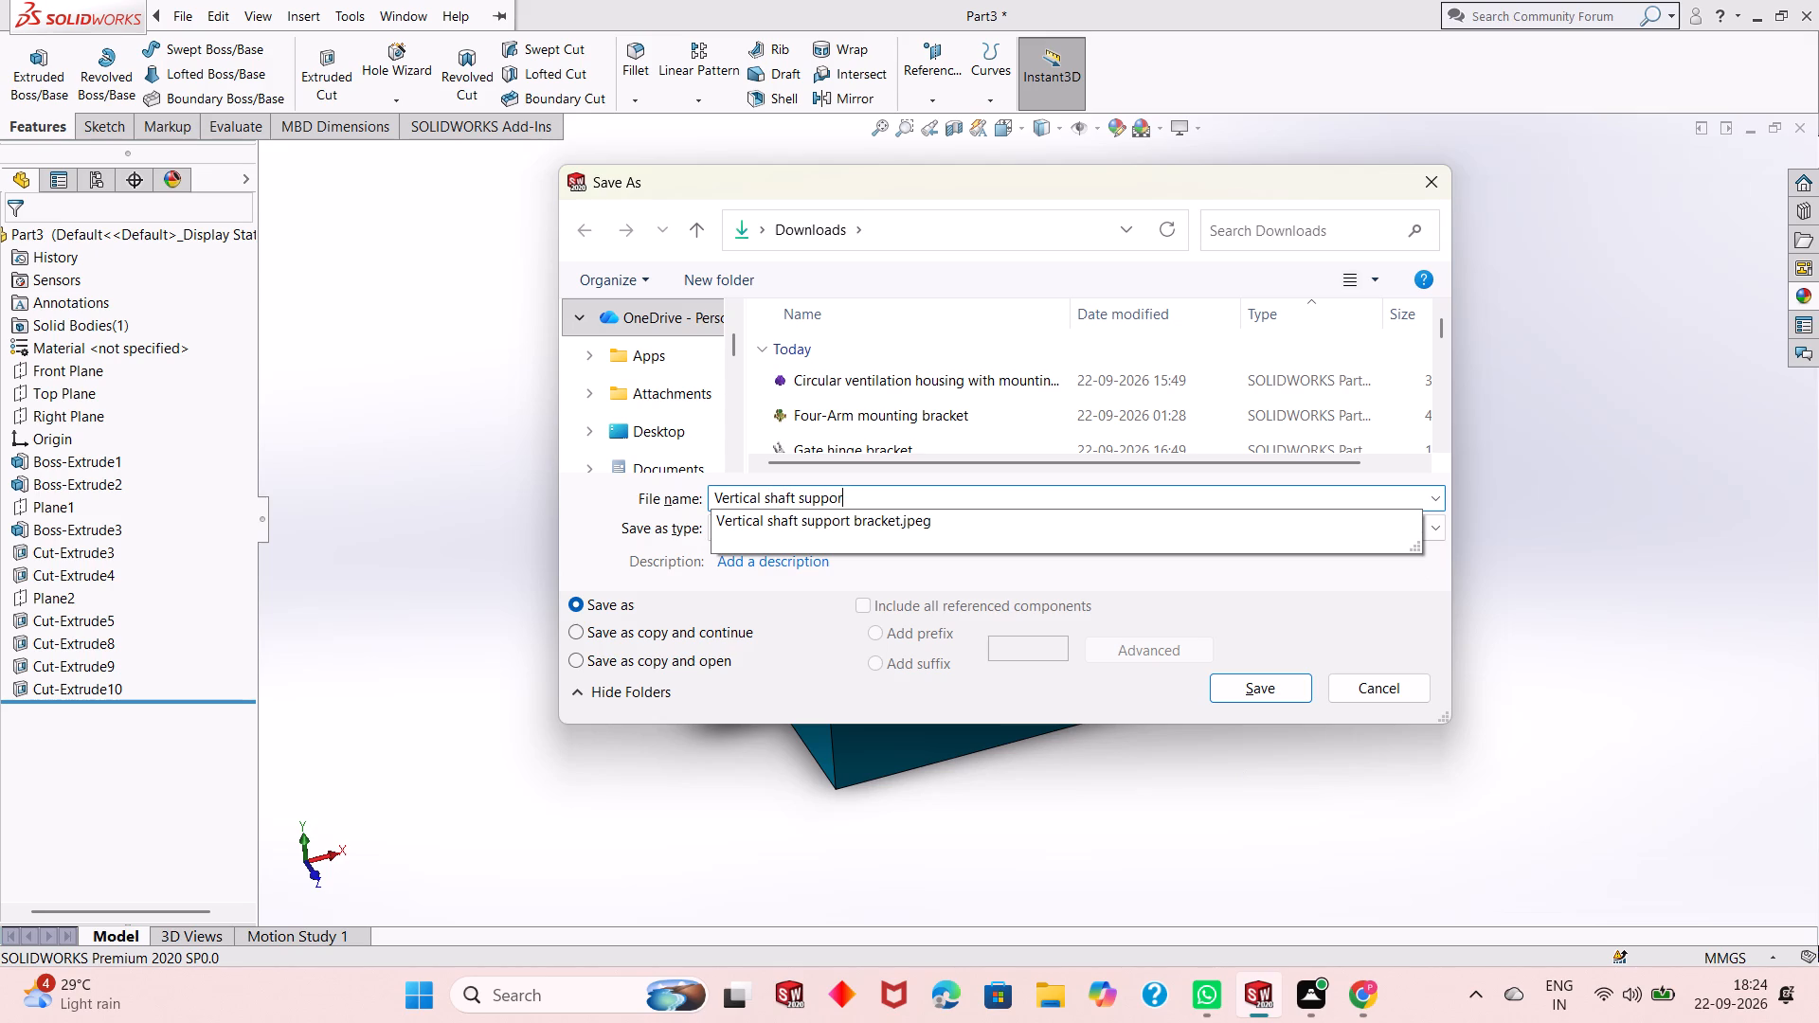
pyautogui.press('space')
pyautogui.write('bracket')
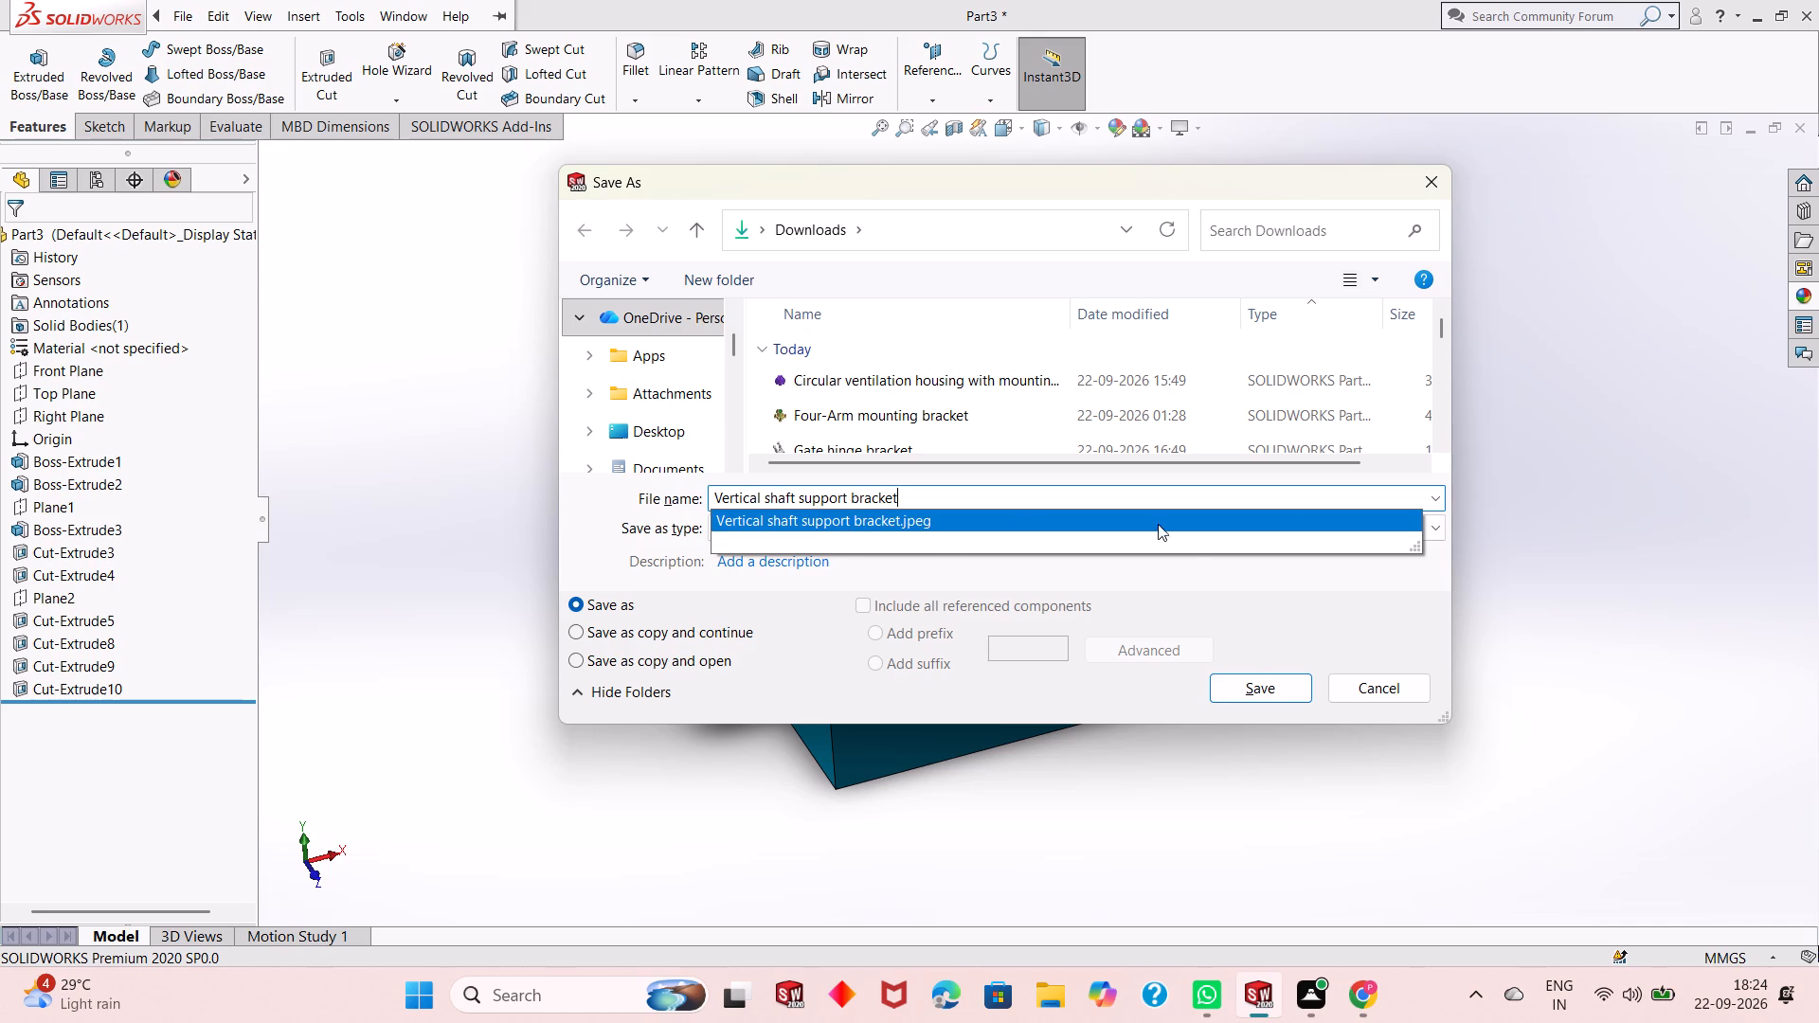
pyautogui.click(1269, 694)
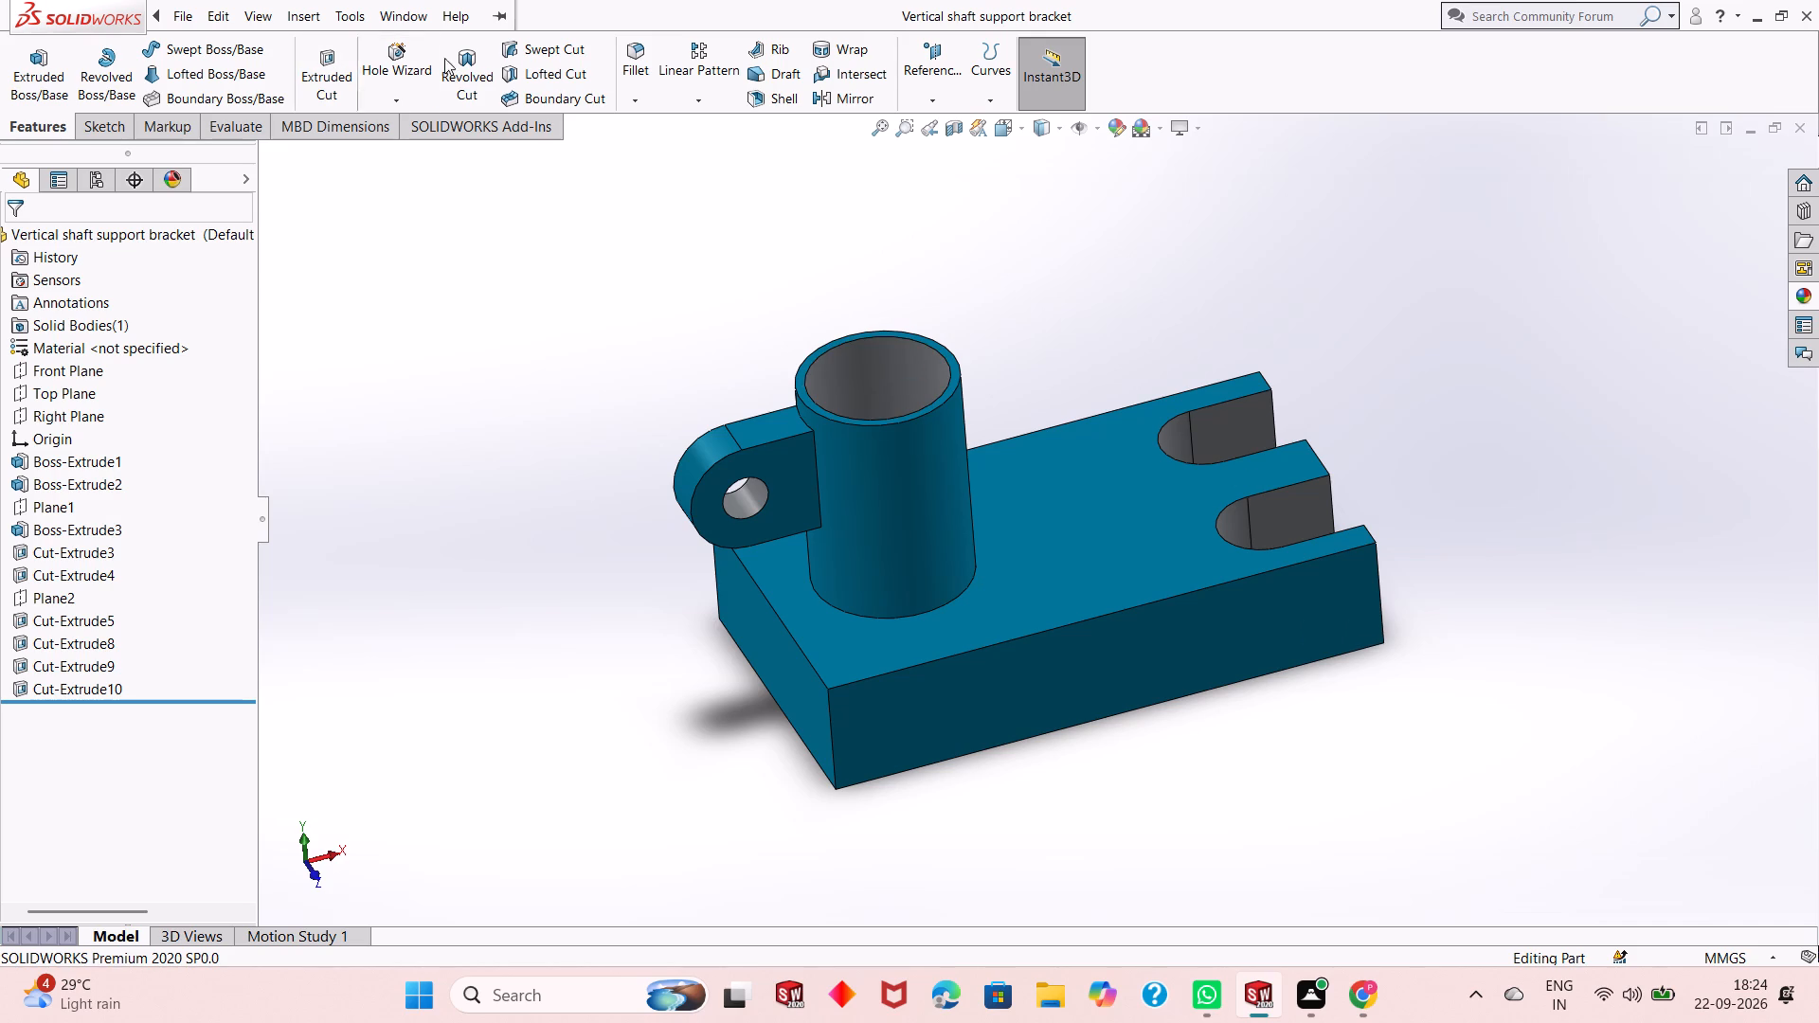
# Save a copy of the part in Downloads in Adobe Portable Document Format (*.pdf), keeping the name "Vertical shaft support bracket".
pyautogui.click(558, 249)
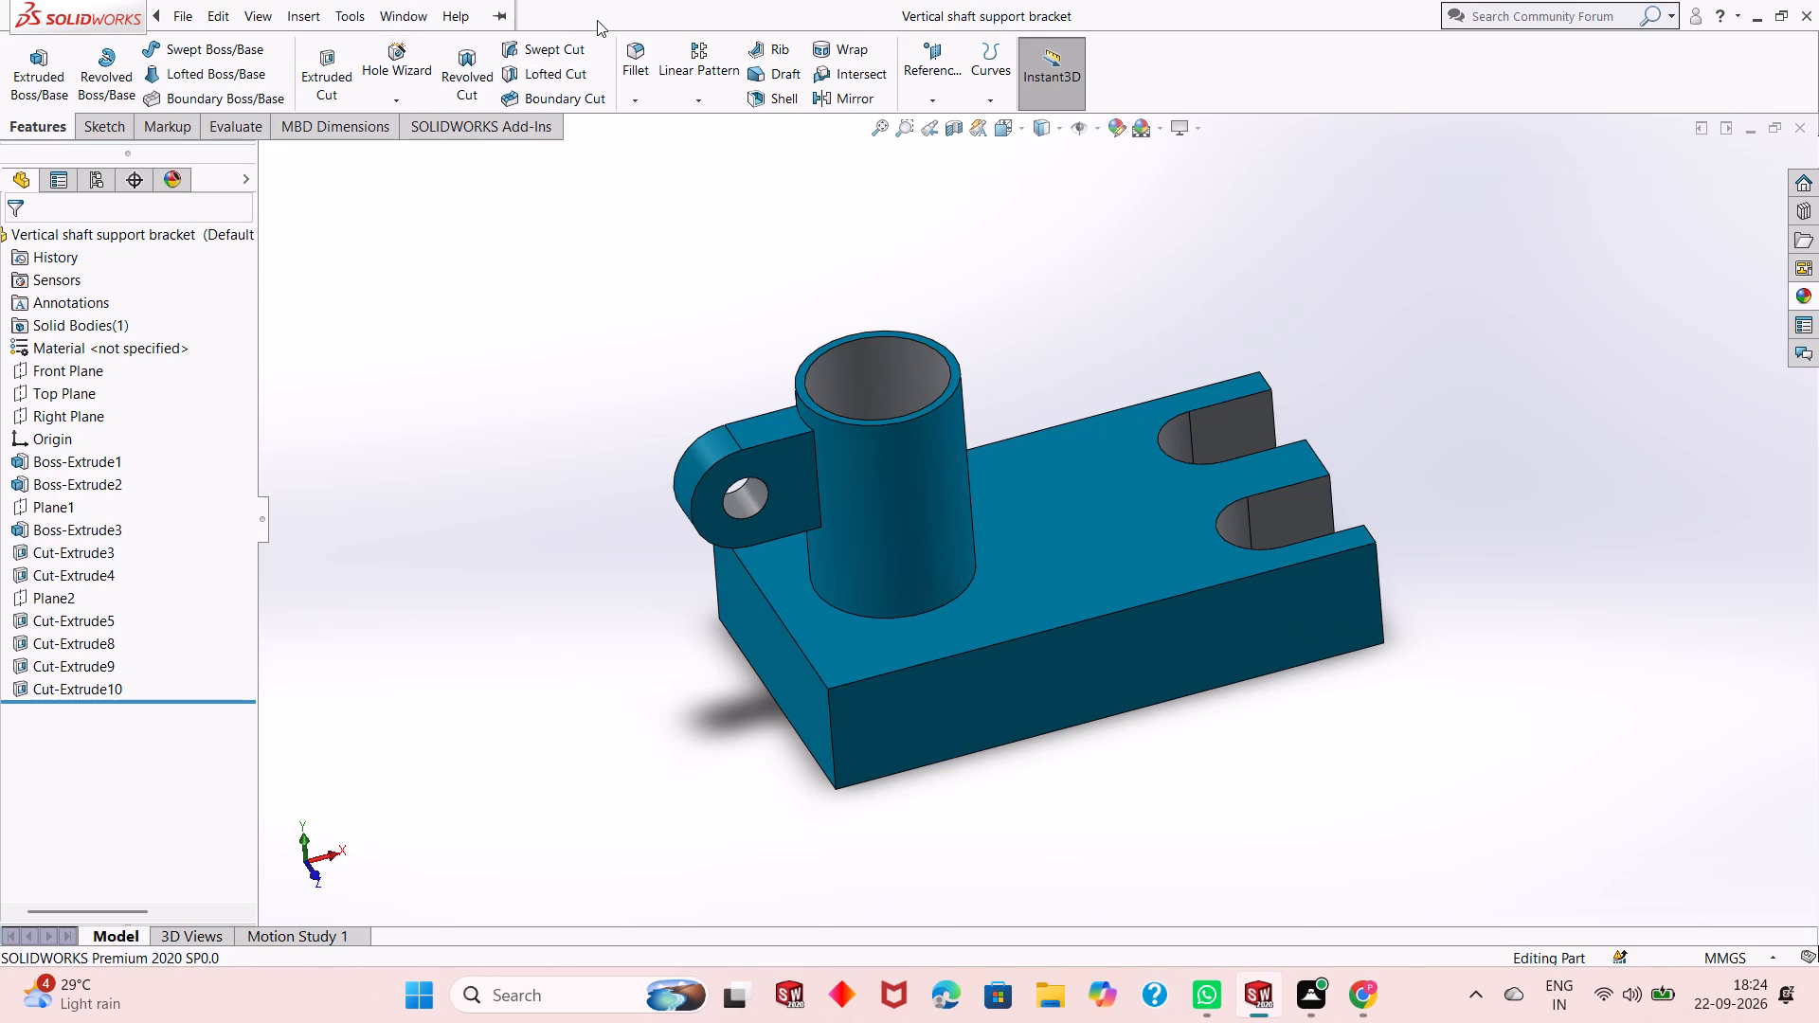
pyautogui.click(597, 20)
pyautogui.click(325, 16)
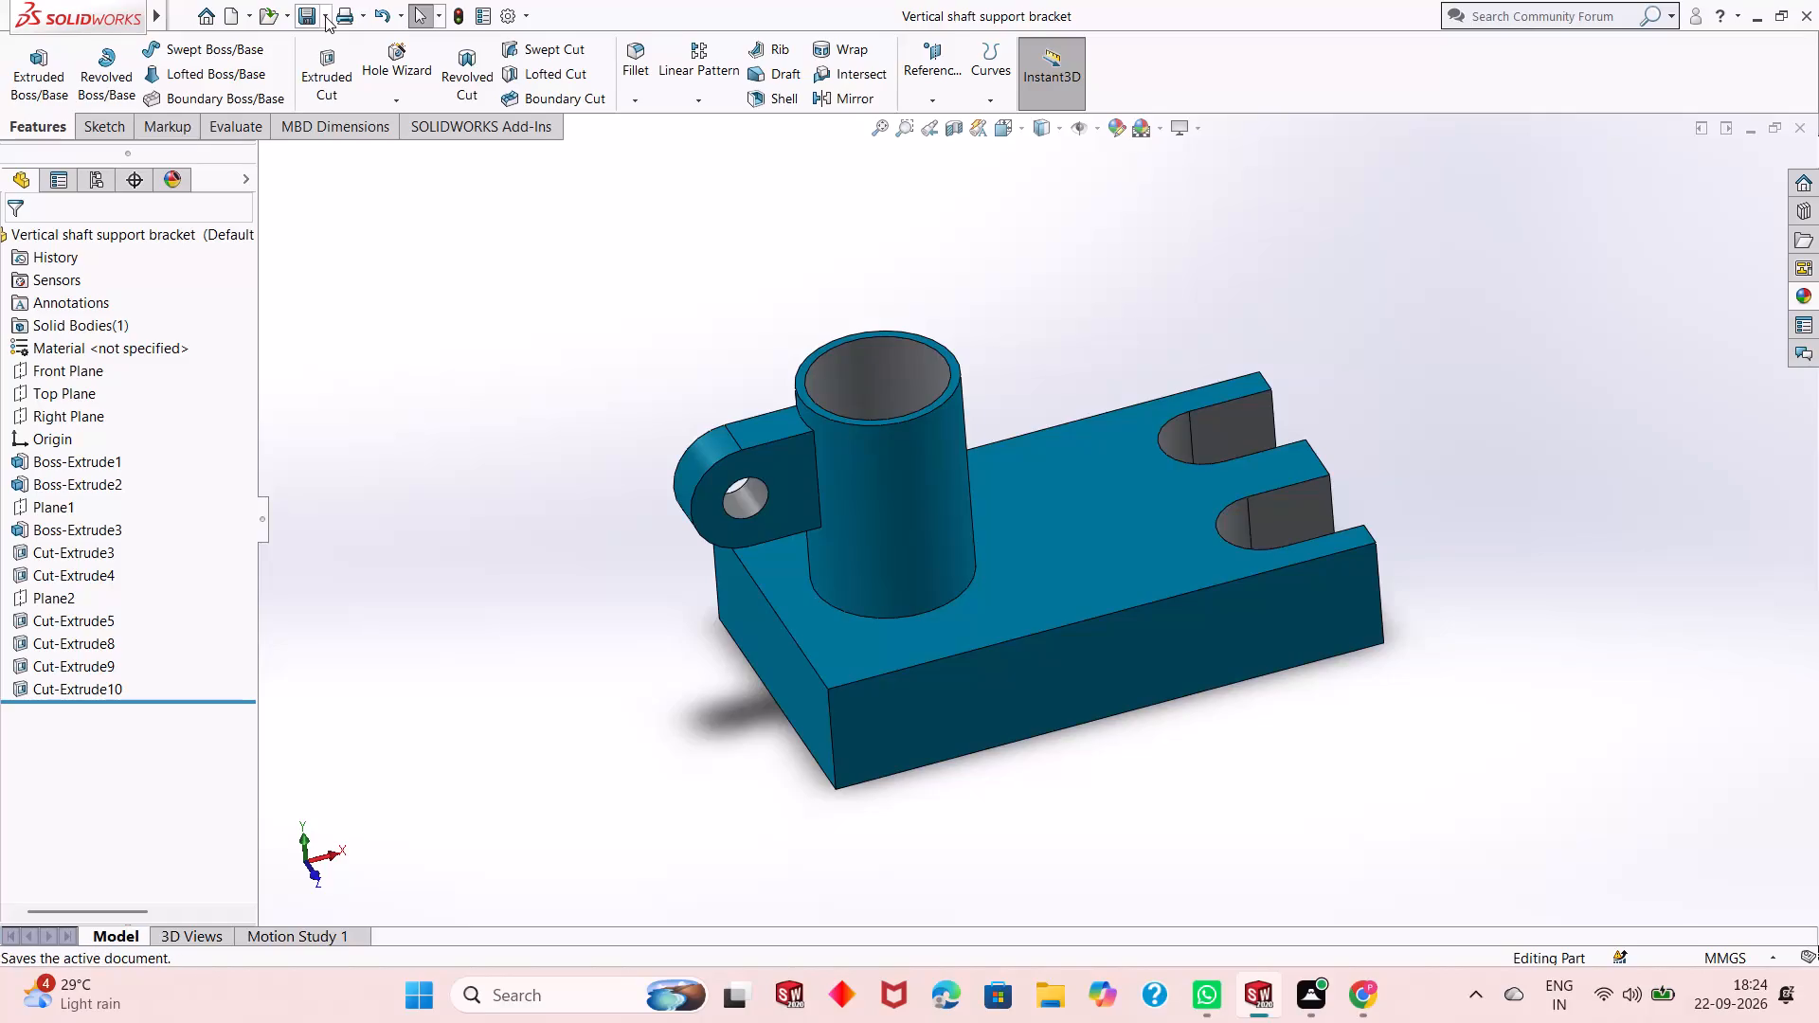
pyautogui.click(336, 57)
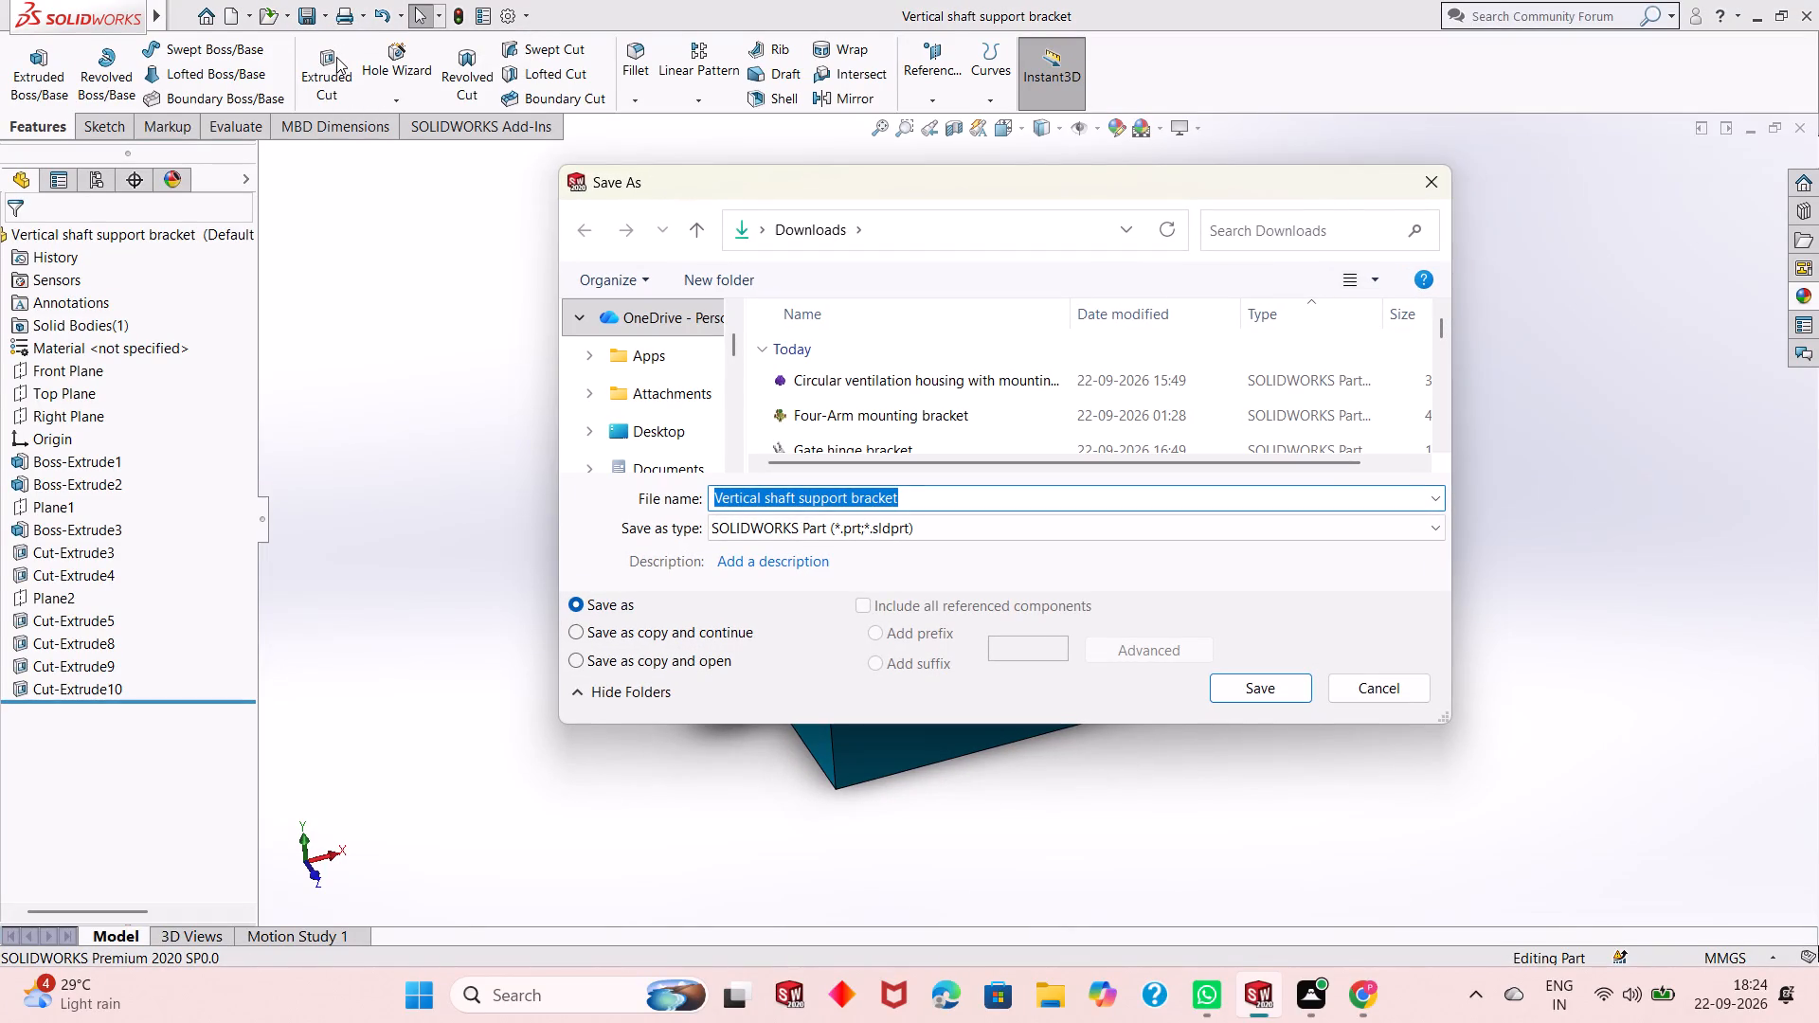
pyautogui.click(983, 537)
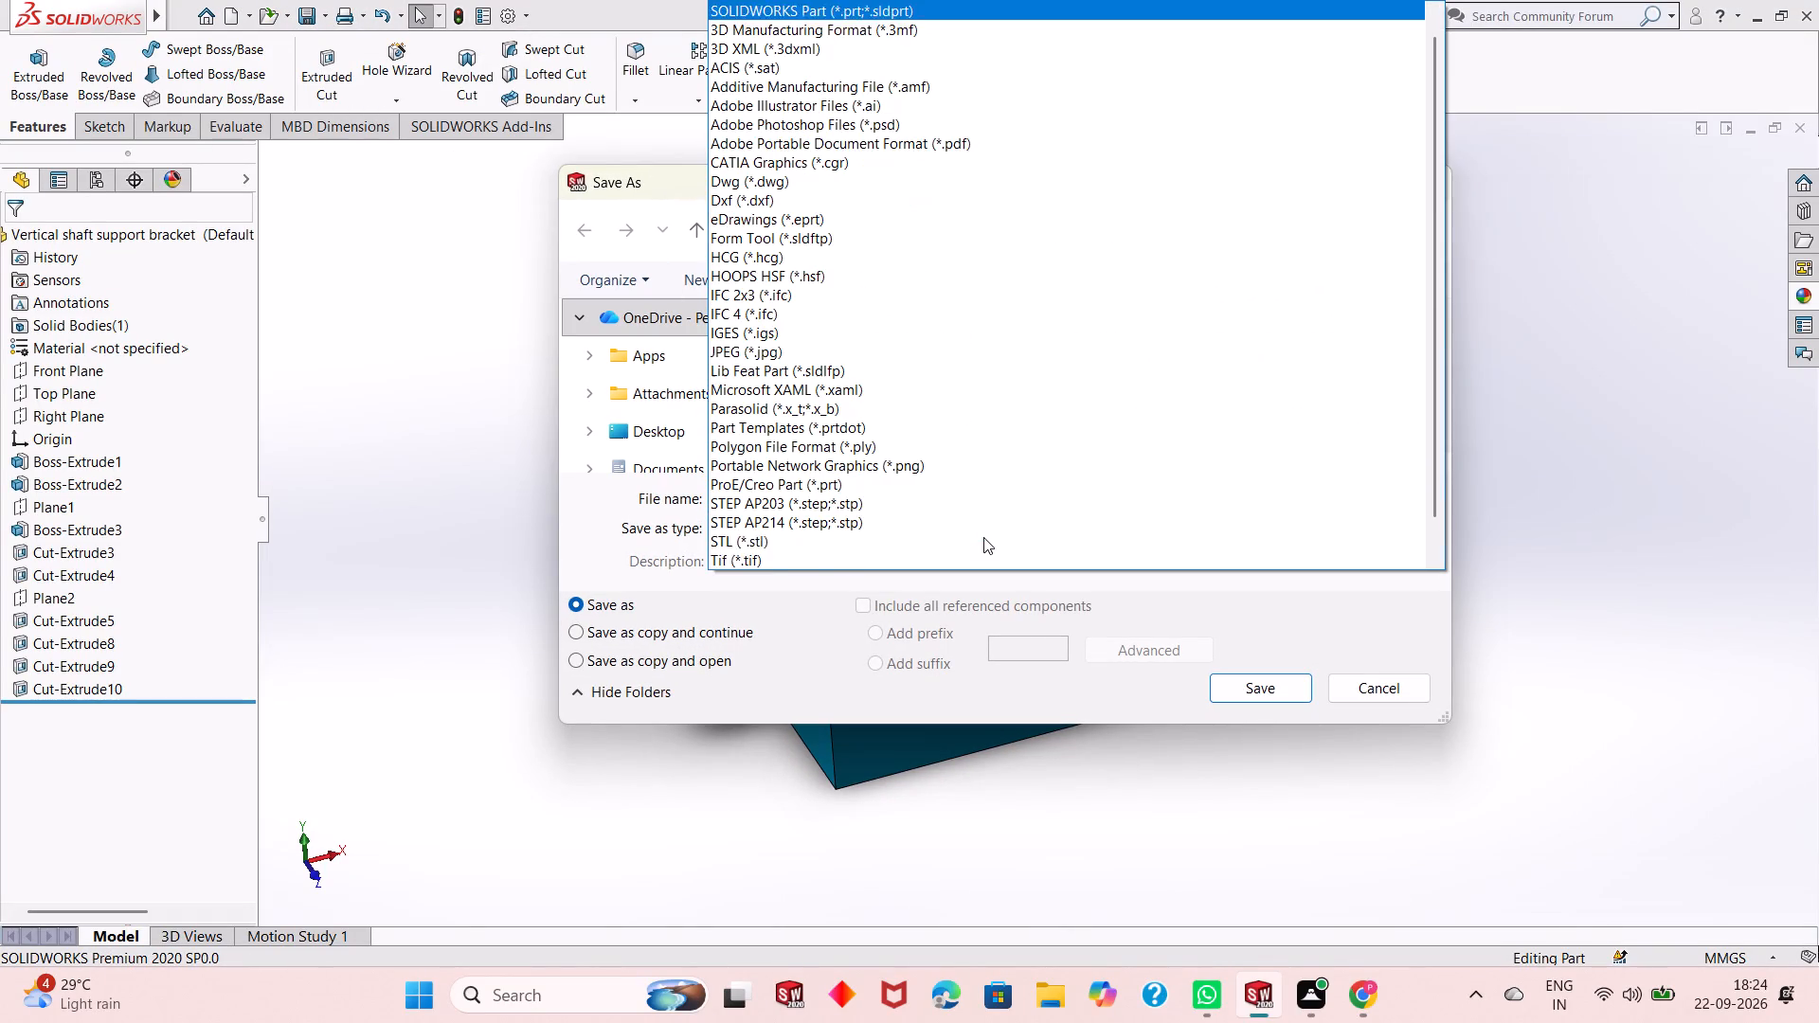
pyautogui.click(952, 144)
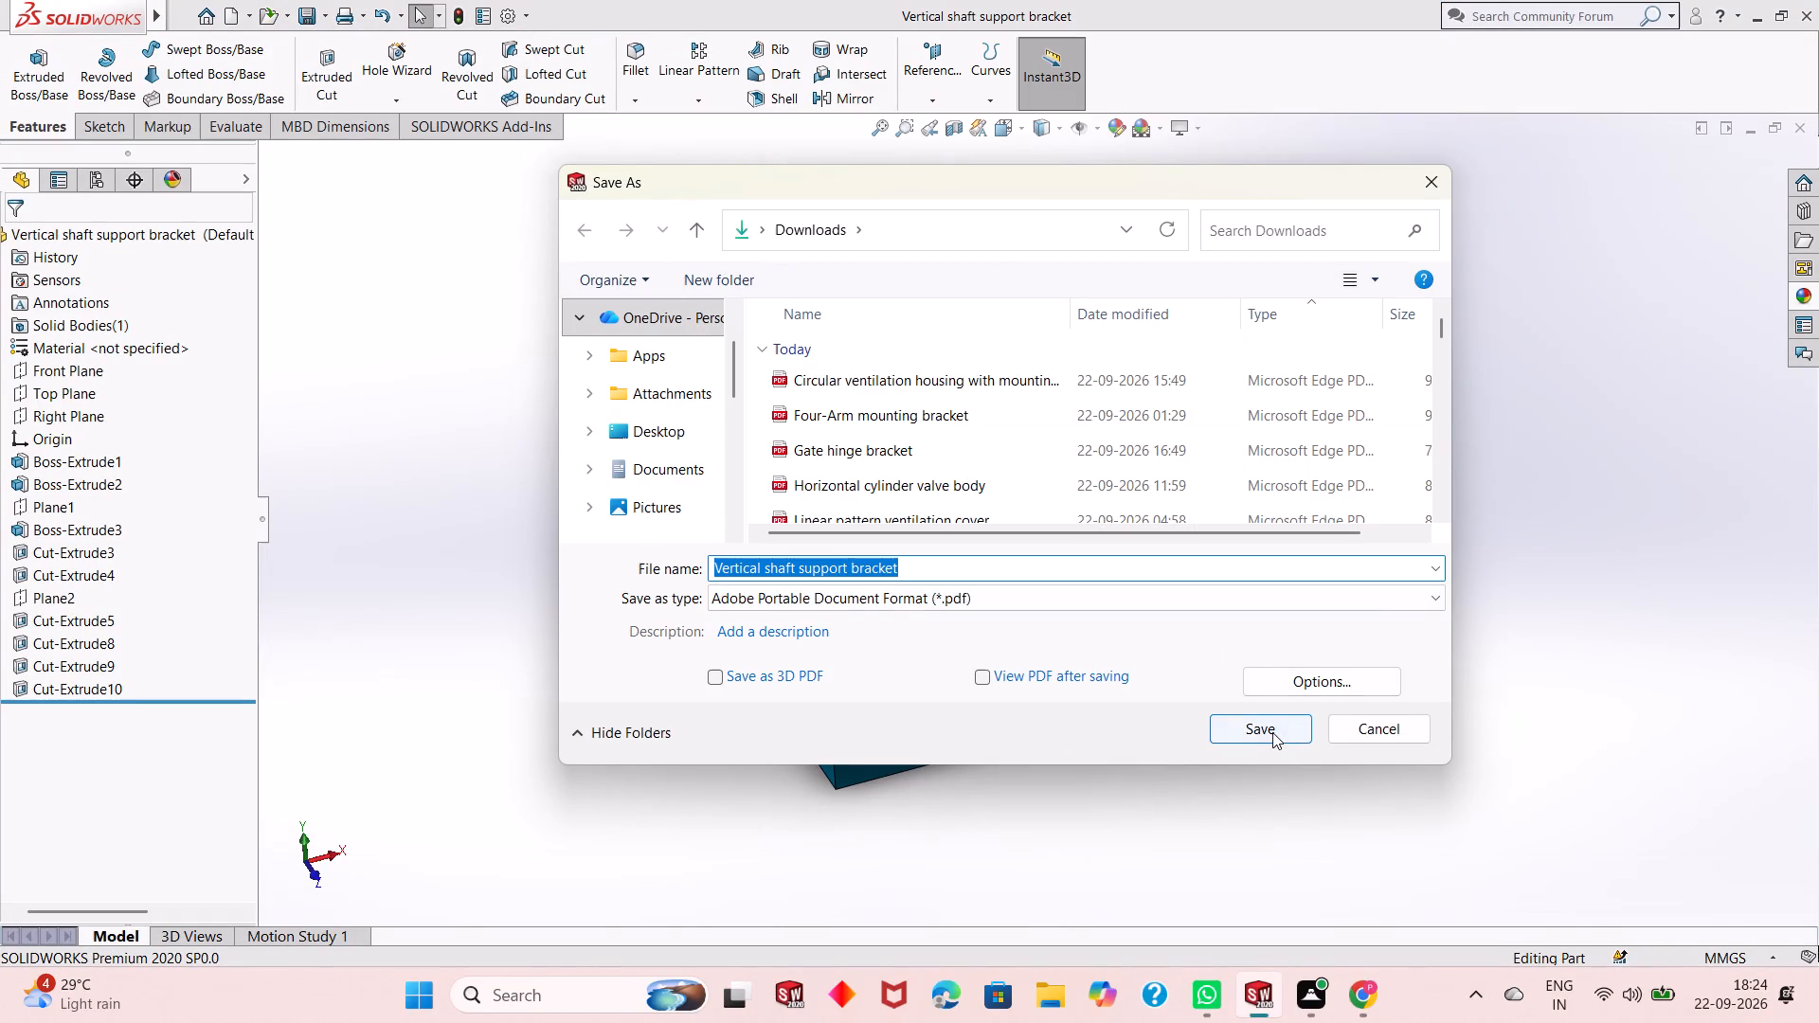
pyautogui.click(1272, 732)
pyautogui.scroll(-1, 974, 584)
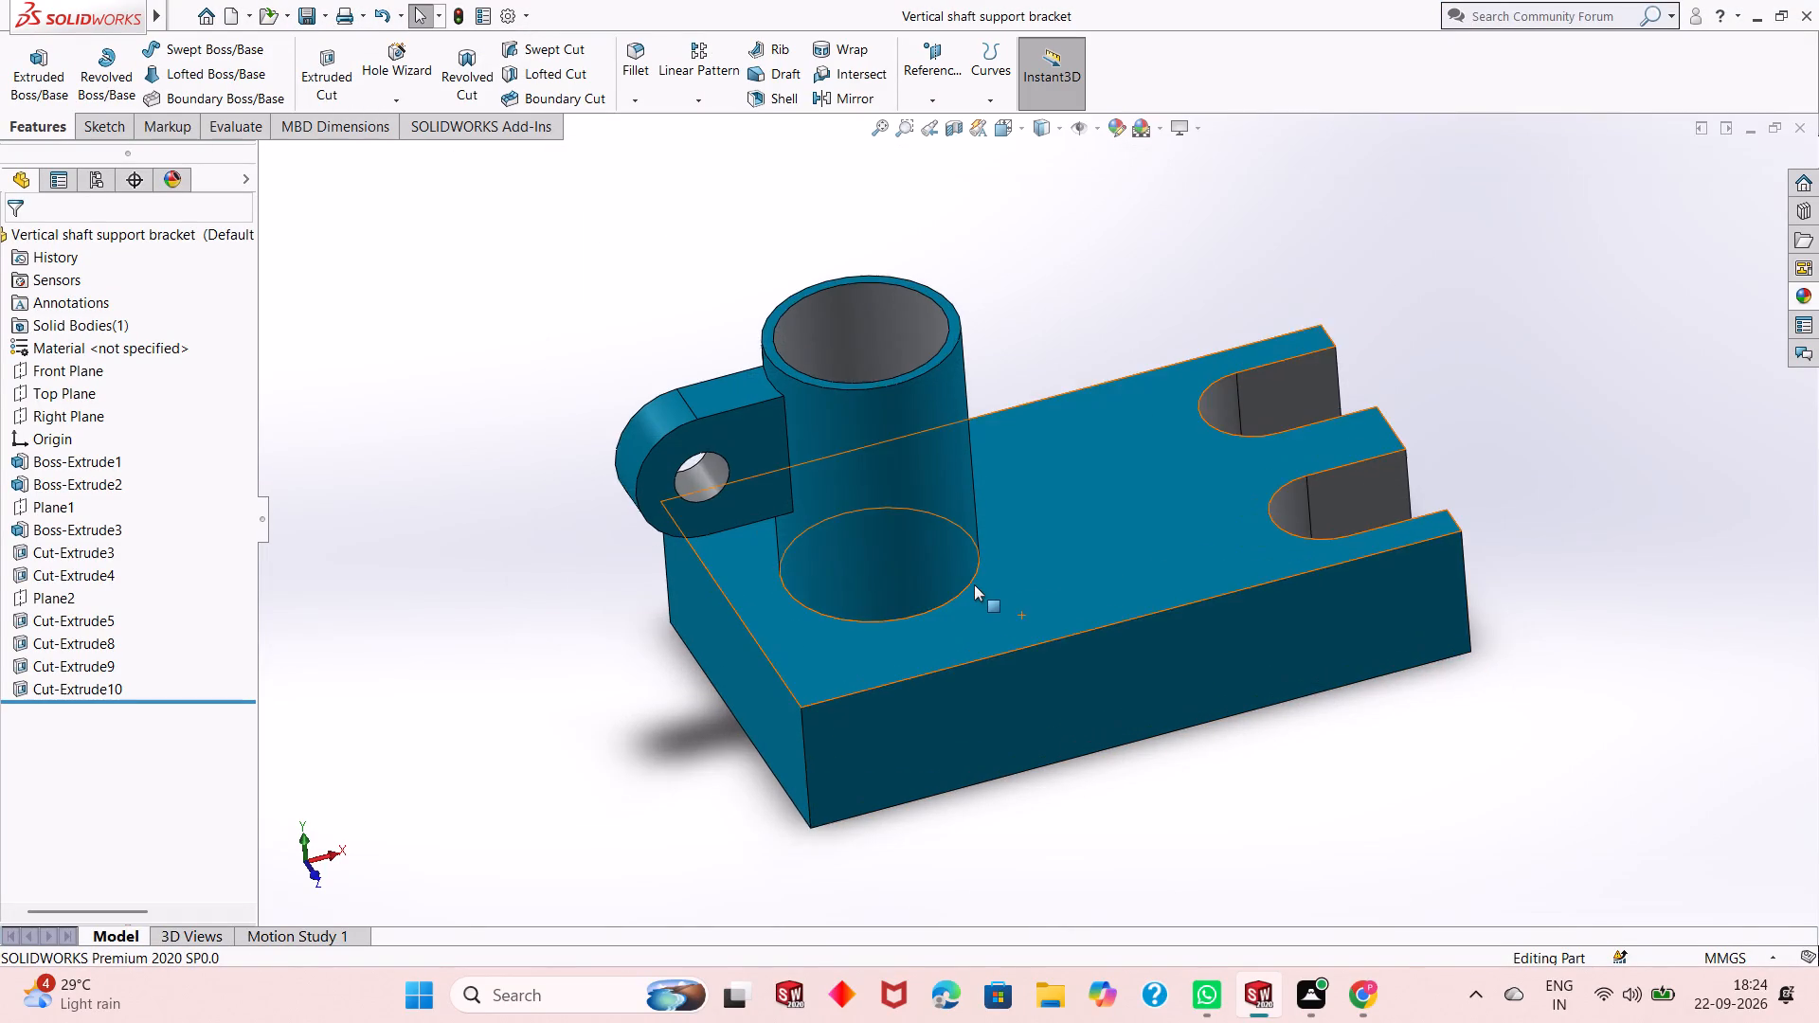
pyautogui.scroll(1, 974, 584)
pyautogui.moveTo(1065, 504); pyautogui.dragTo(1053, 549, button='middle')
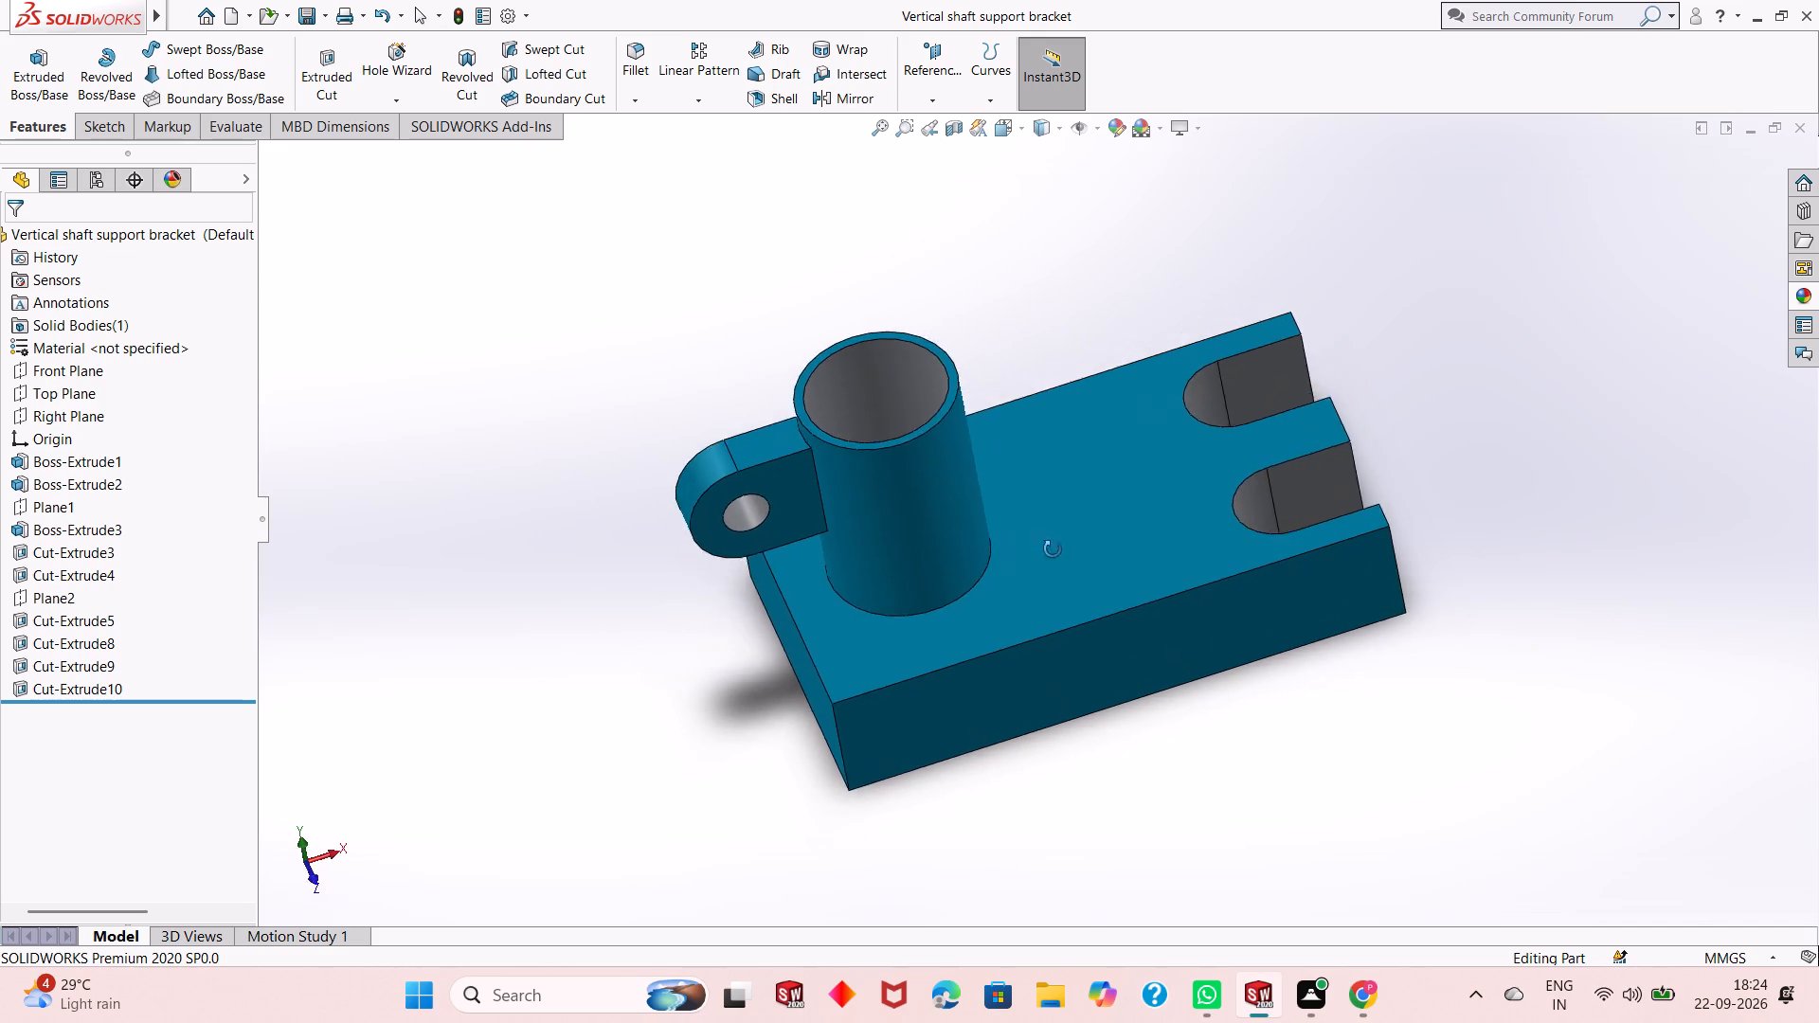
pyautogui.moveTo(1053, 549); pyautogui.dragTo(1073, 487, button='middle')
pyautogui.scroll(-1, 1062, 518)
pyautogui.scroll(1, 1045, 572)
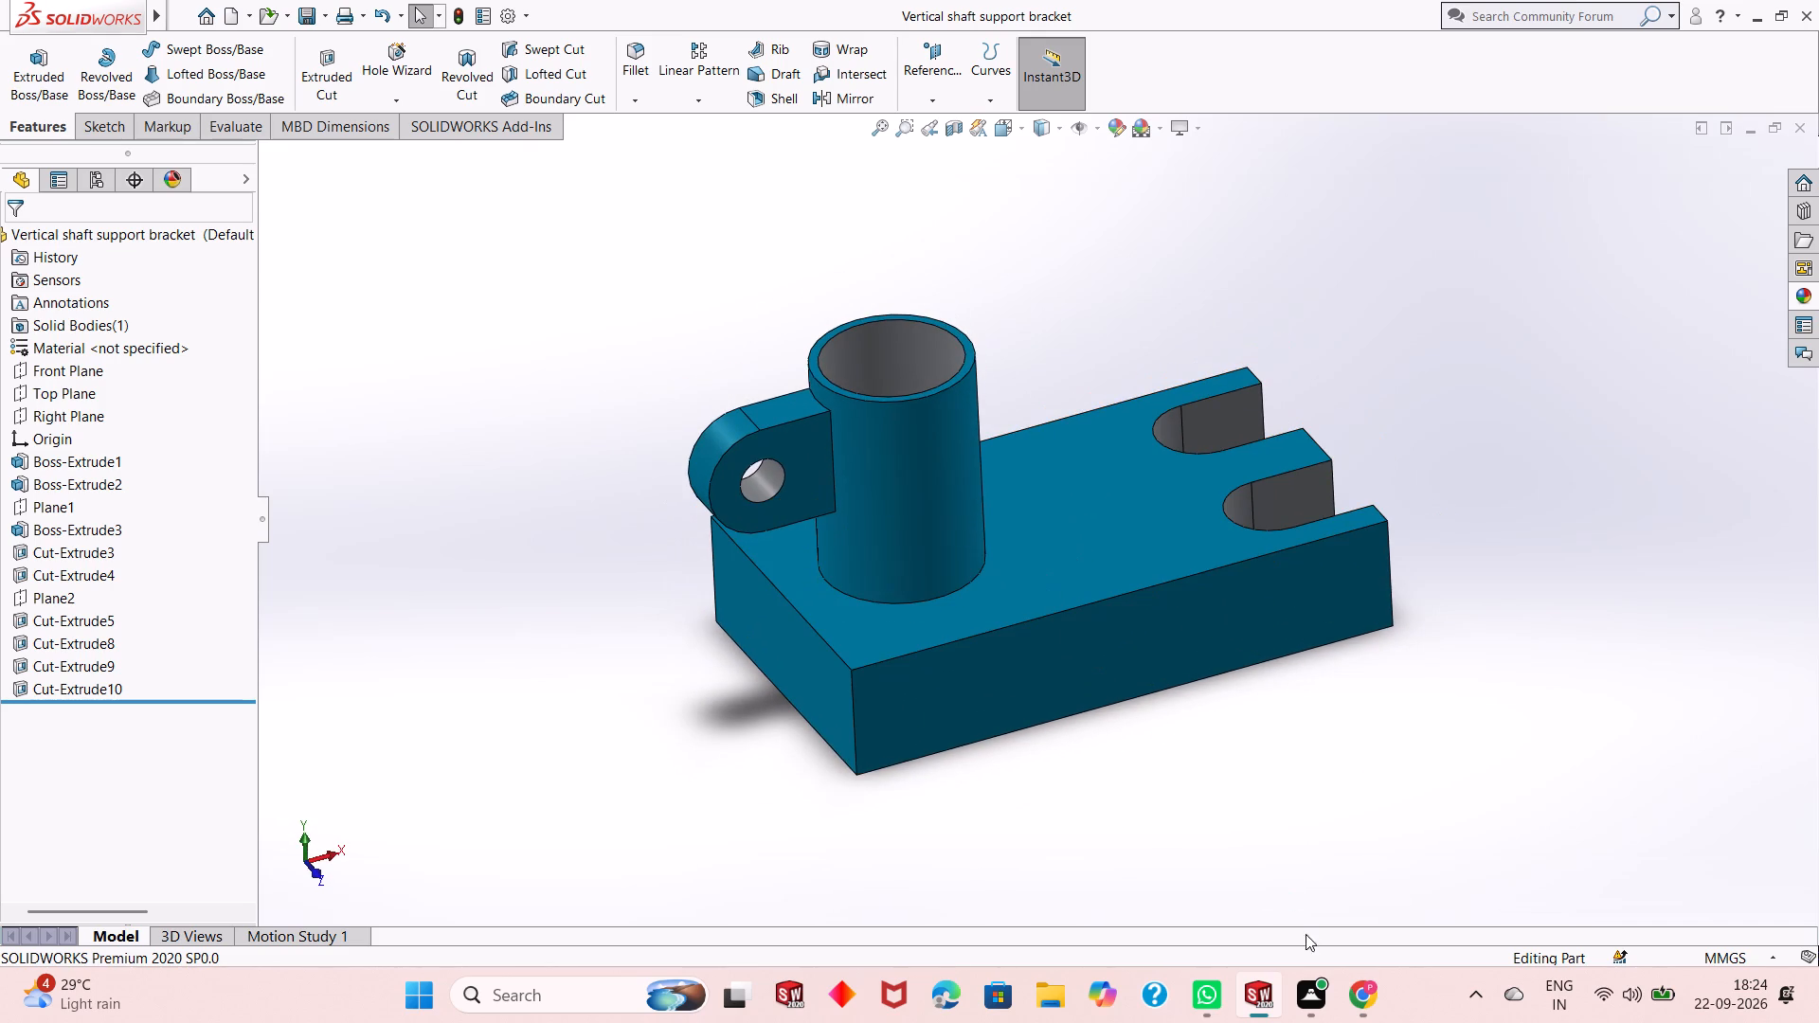